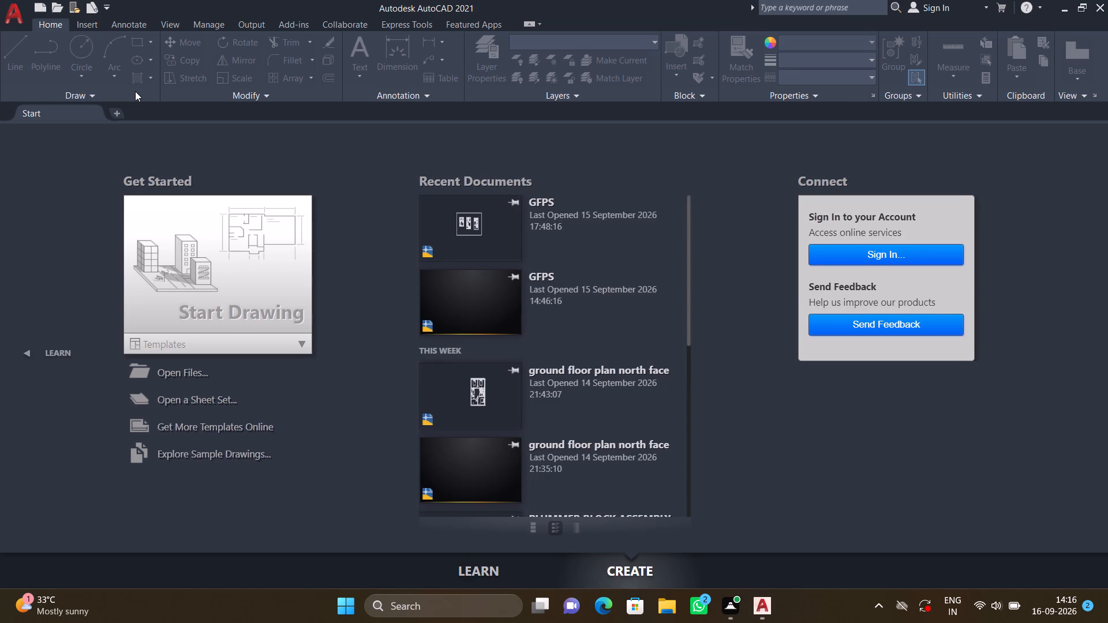
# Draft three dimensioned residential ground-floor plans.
# Start a new blank drawing.
pyautogui.doubleClick(215, 280)
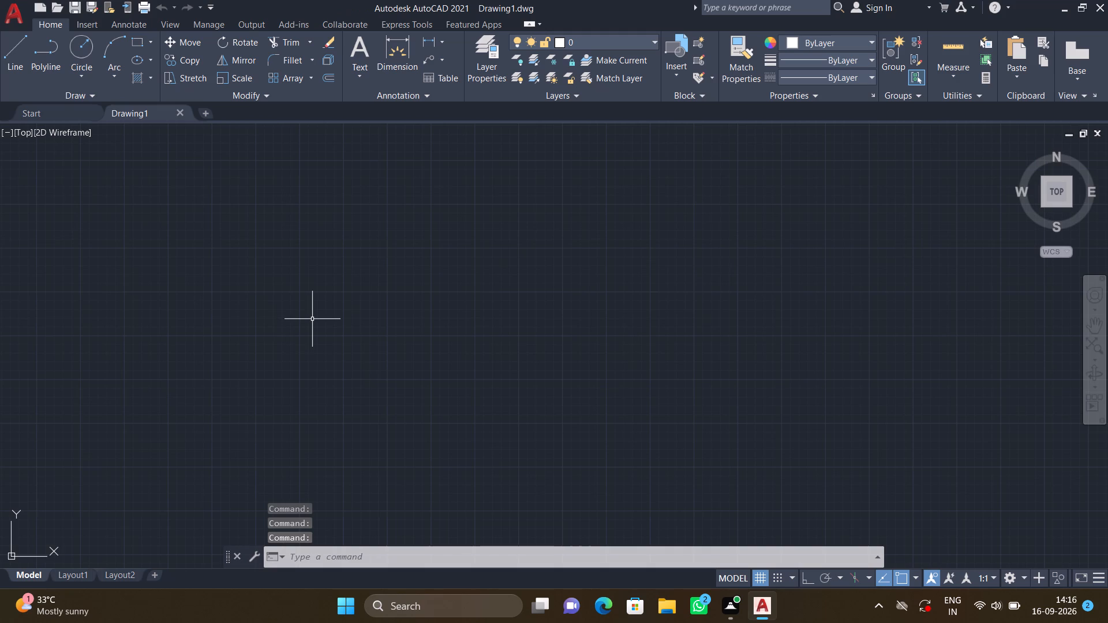
# Configure the drawing units to Engineering length with 0'-0.0" precision and an insertion scale in inches.
pyautogui.write('UN')
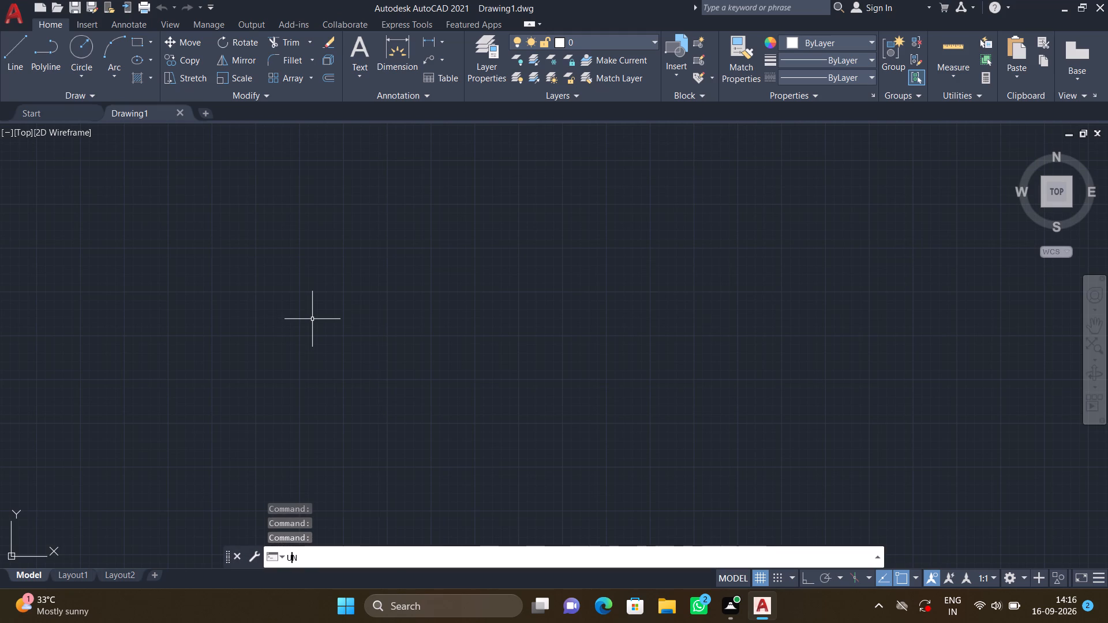
pyautogui.press('Return')
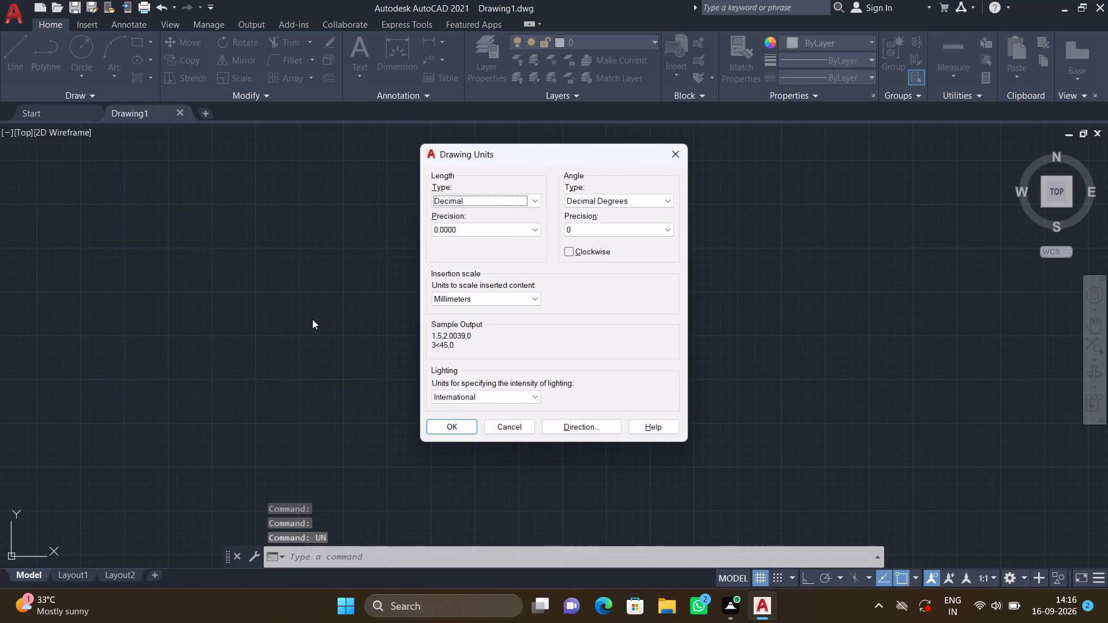
pyautogui.click(484, 201)
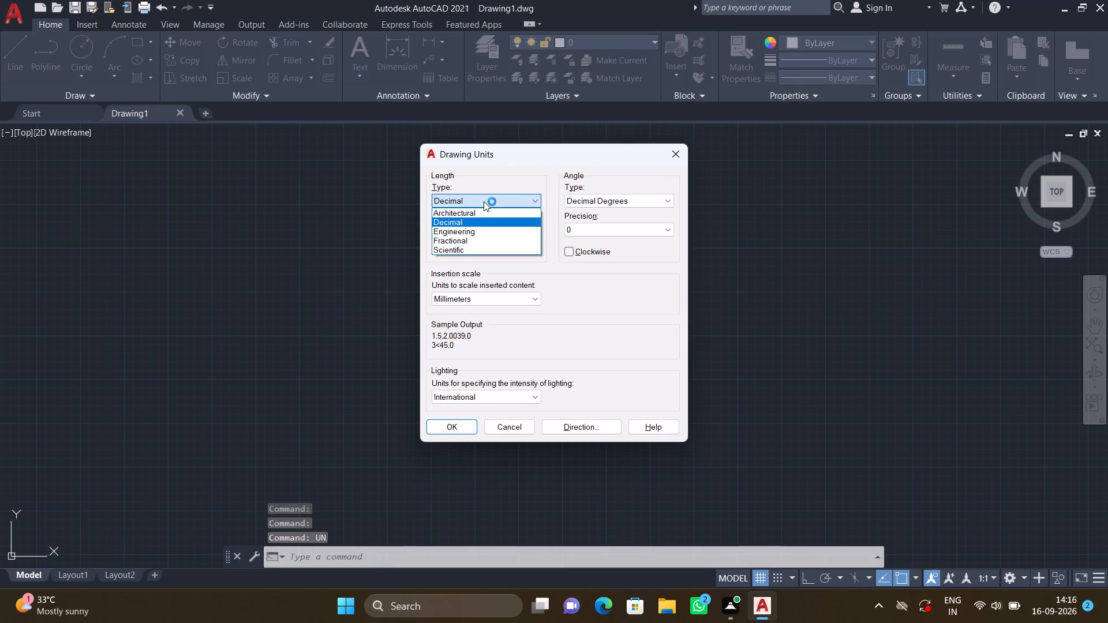
pyautogui.click(483, 233)
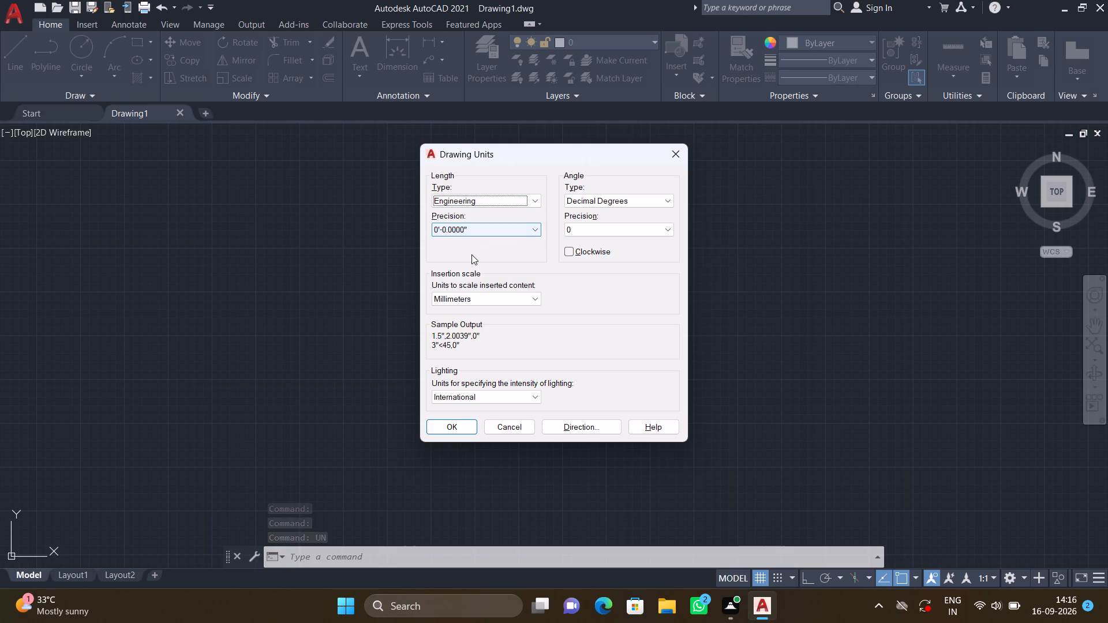
pyautogui.click(477, 230)
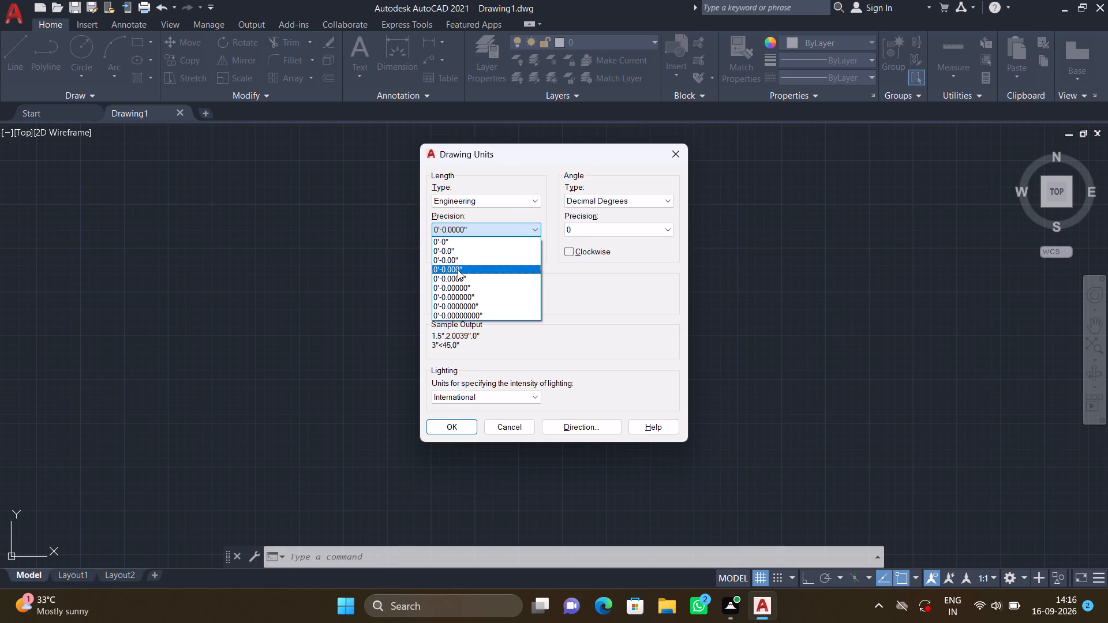
pyautogui.click(455, 250)
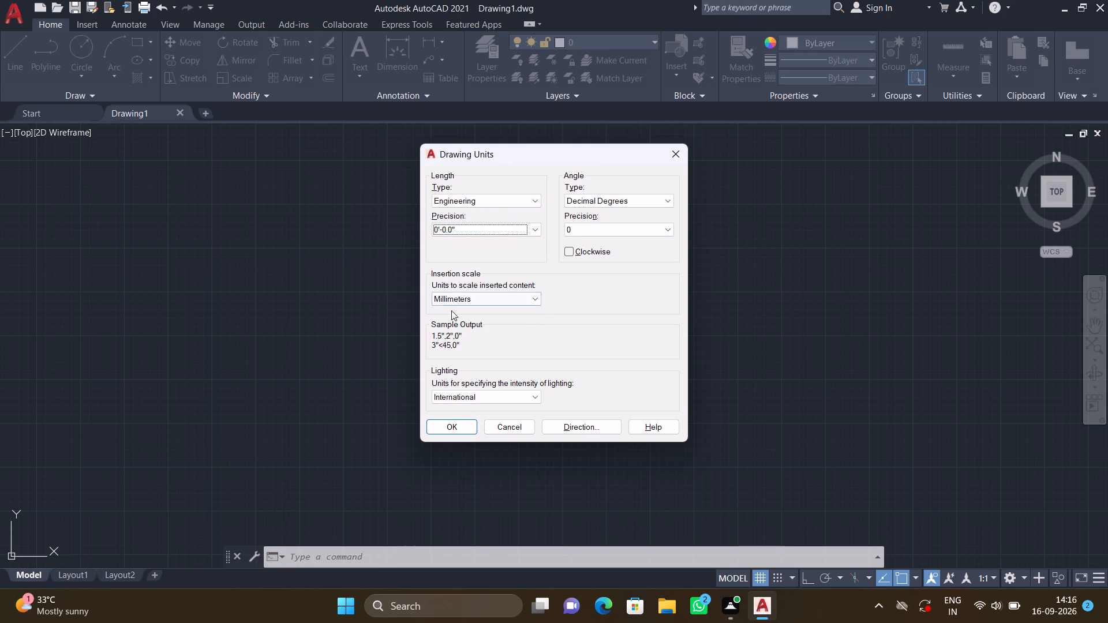
pyautogui.click(465, 298)
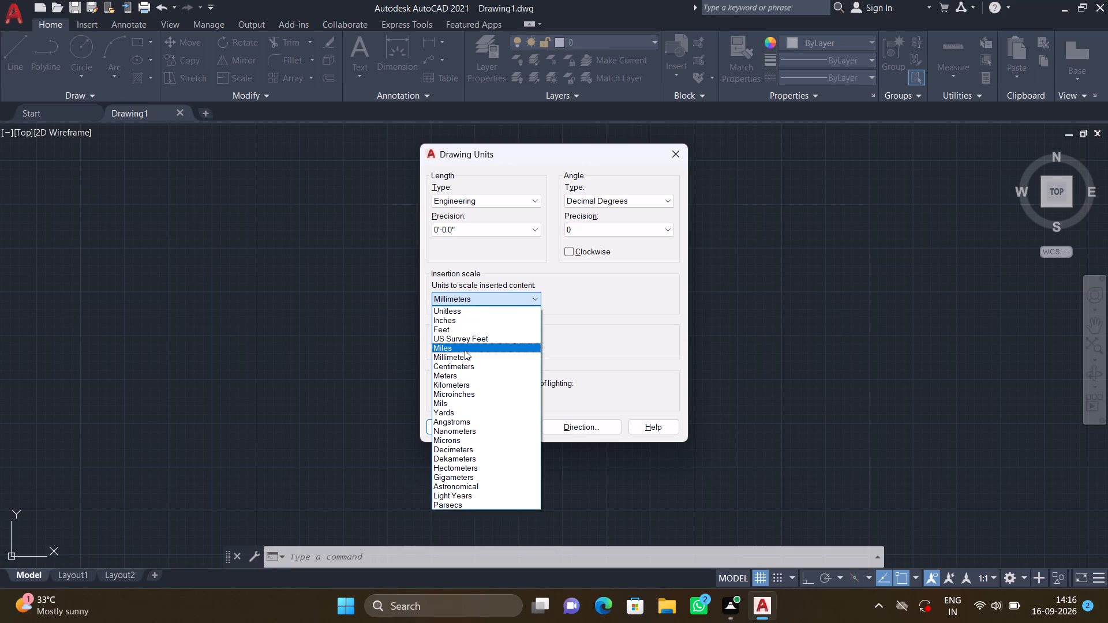
pyautogui.click(463, 322)
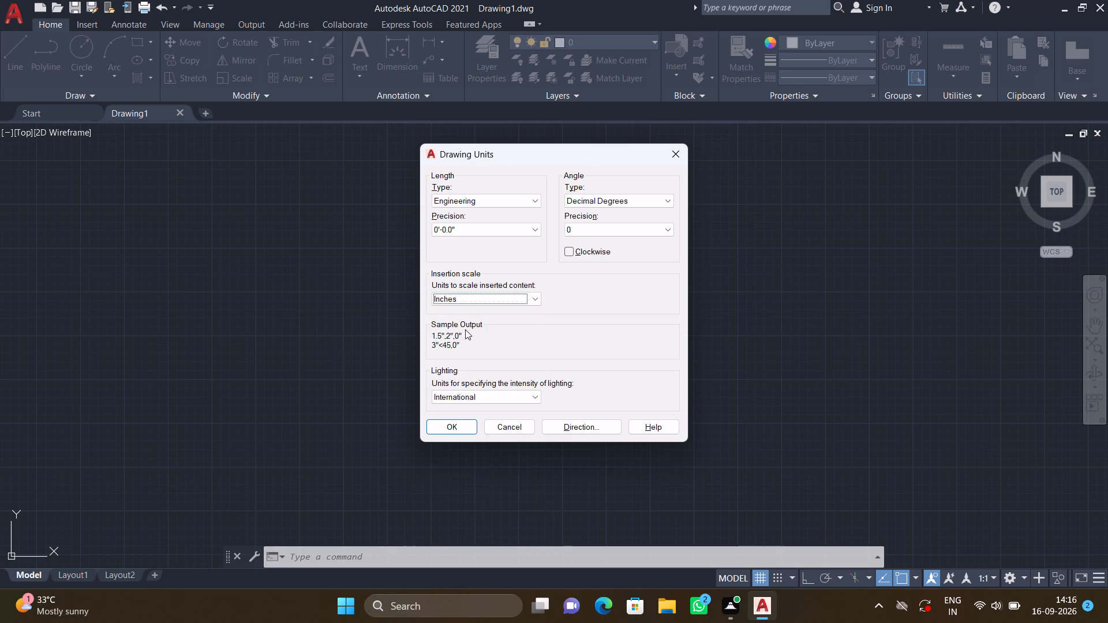
pyautogui.click(458, 428)
# Modify the ISO-25 dimension style's primary units to Engineering with 0'-0.0" precision and make the style current.
pyautogui.press('d')
pyautogui.press('Return')
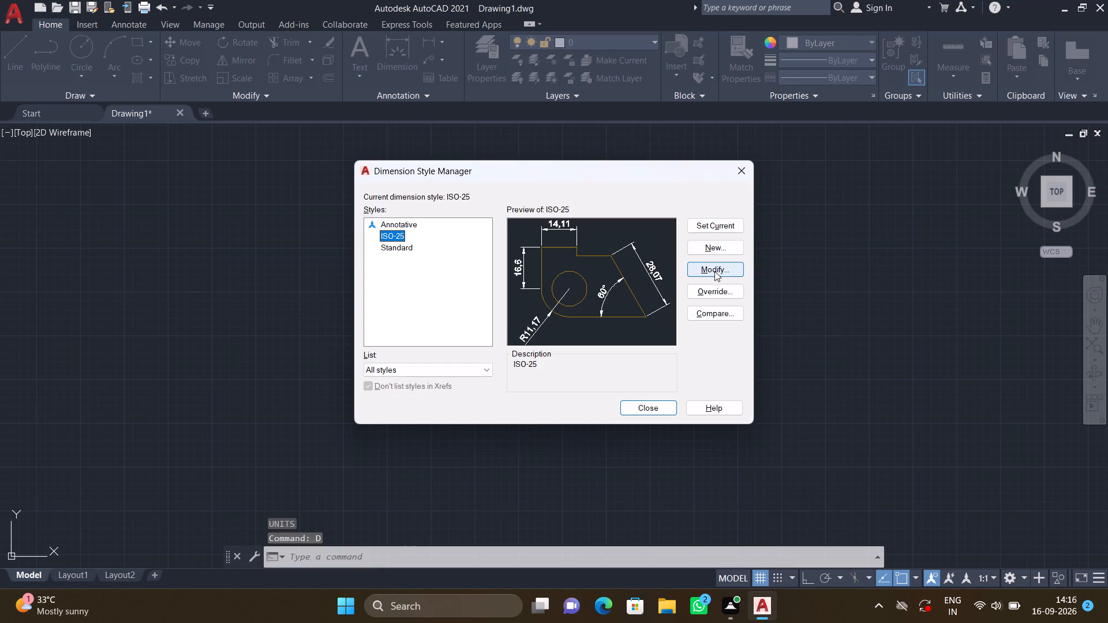
pyautogui.click(714, 270)
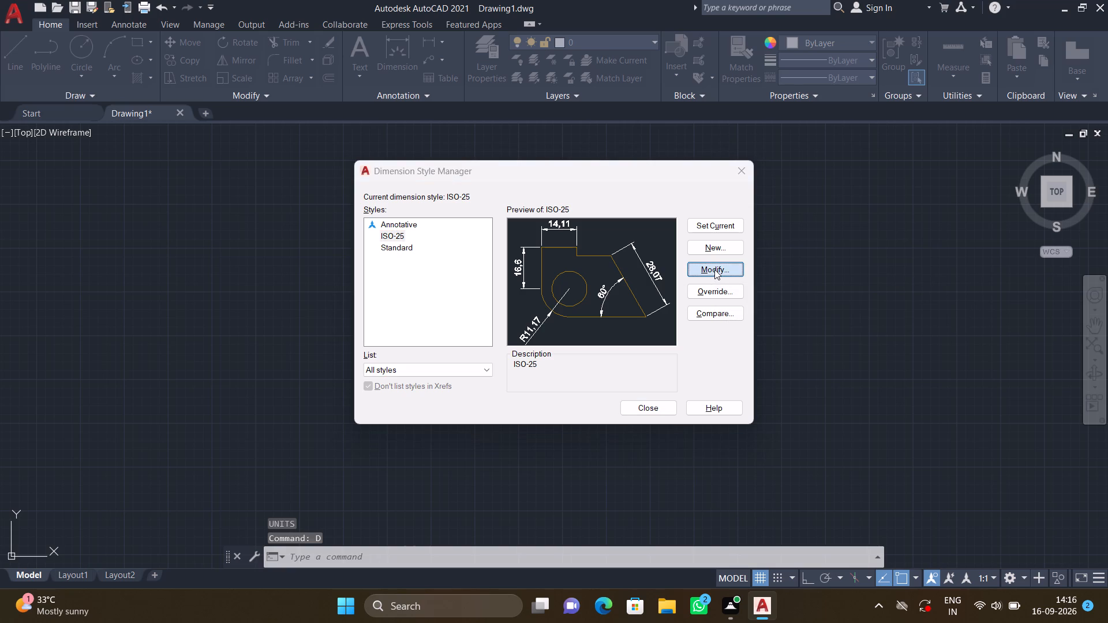
pyautogui.click(474, 173)
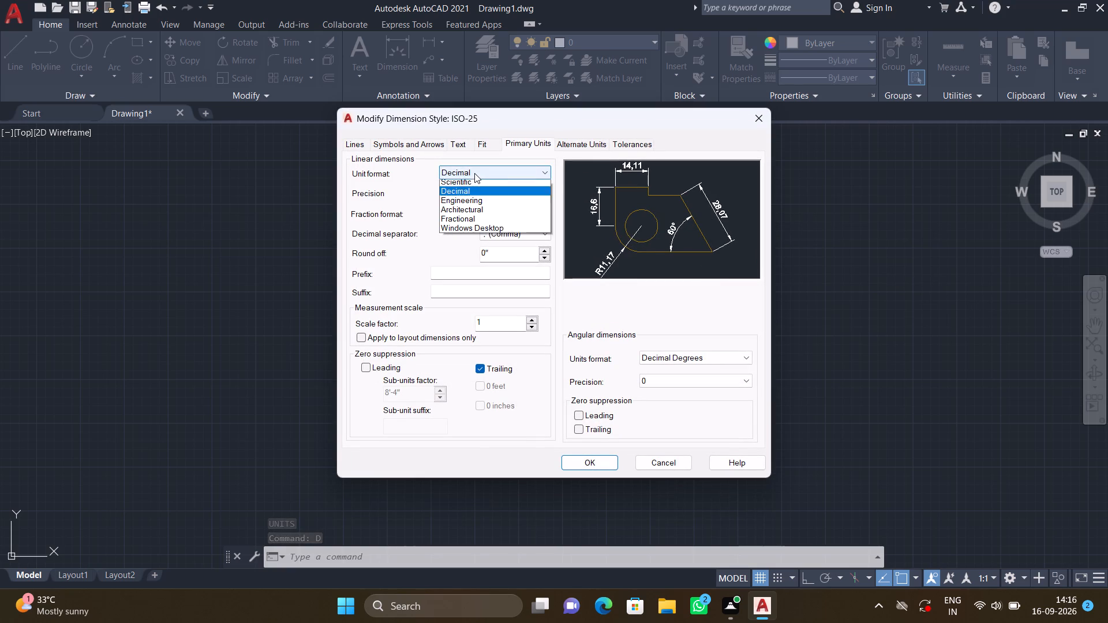
pyautogui.click(480, 201)
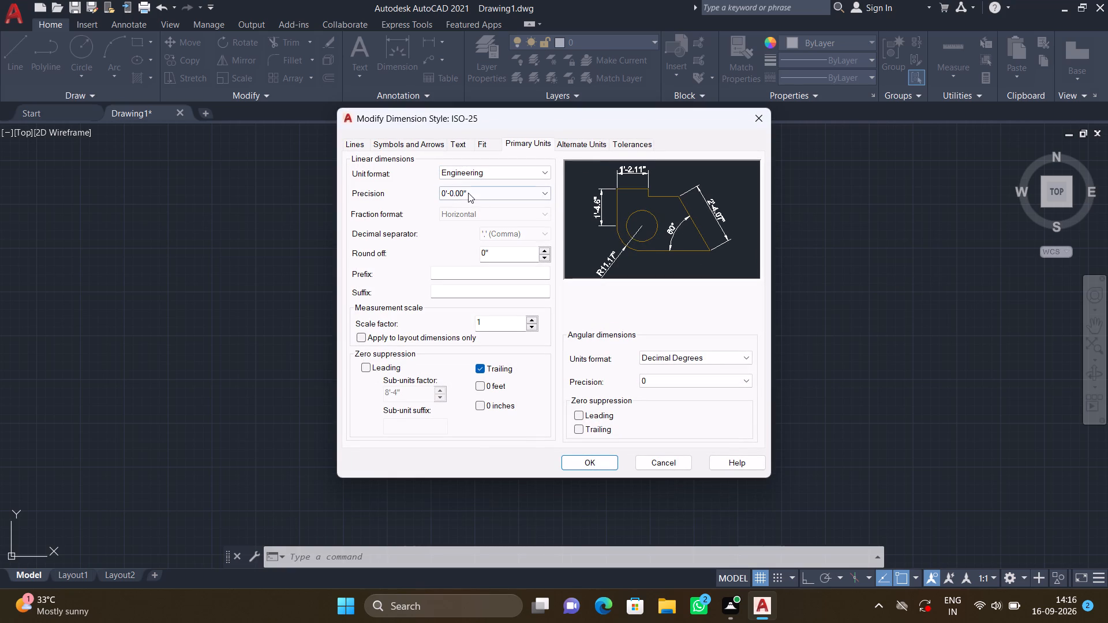
pyautogui.click(469, 192)
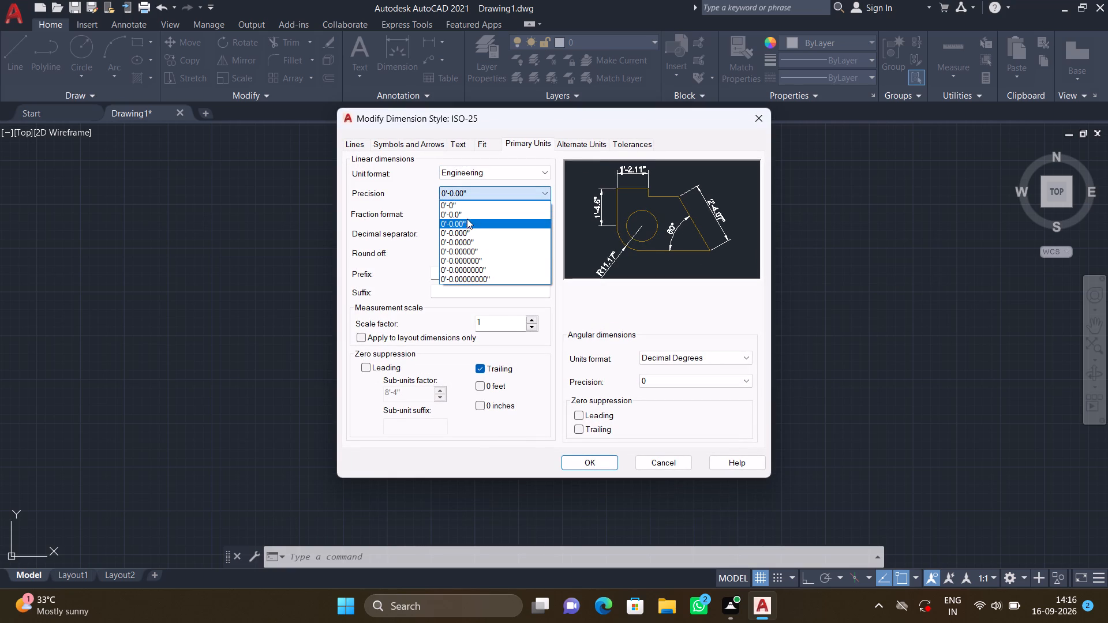
pyautogui.click(466, 211)
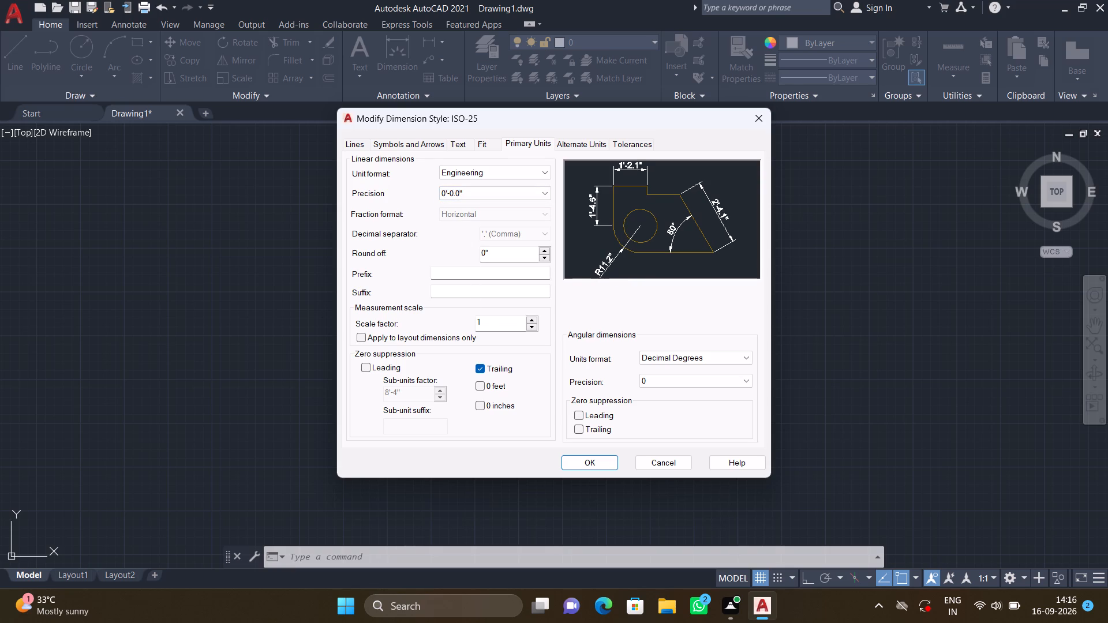
pyautogui.click(576, 460)
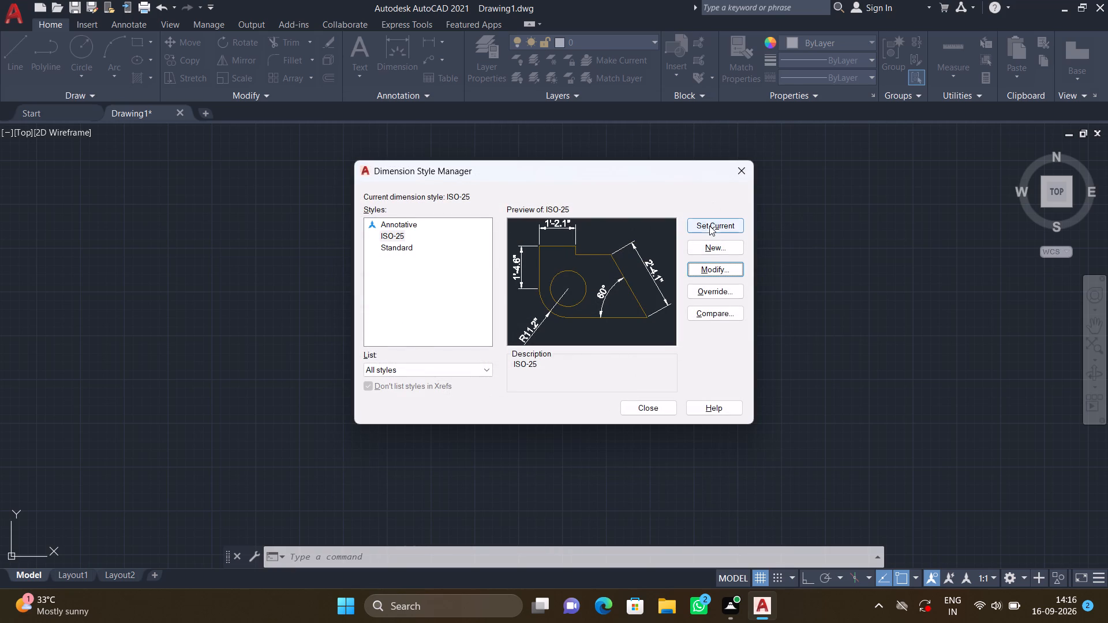
pyautogui.click(709, 225)
pyautogui.click(635, 407)
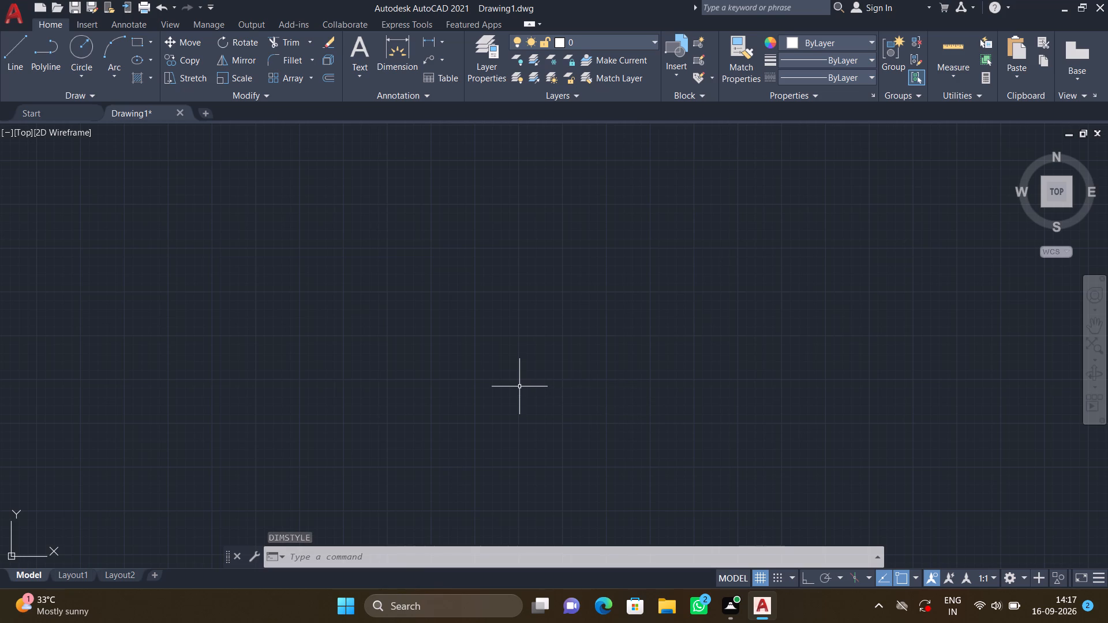
# Draw a rectangle by dimensions, 20' long and 38' wide, in the empty model space.
pyautogui.write('REC')
pyautogui.press('Return')
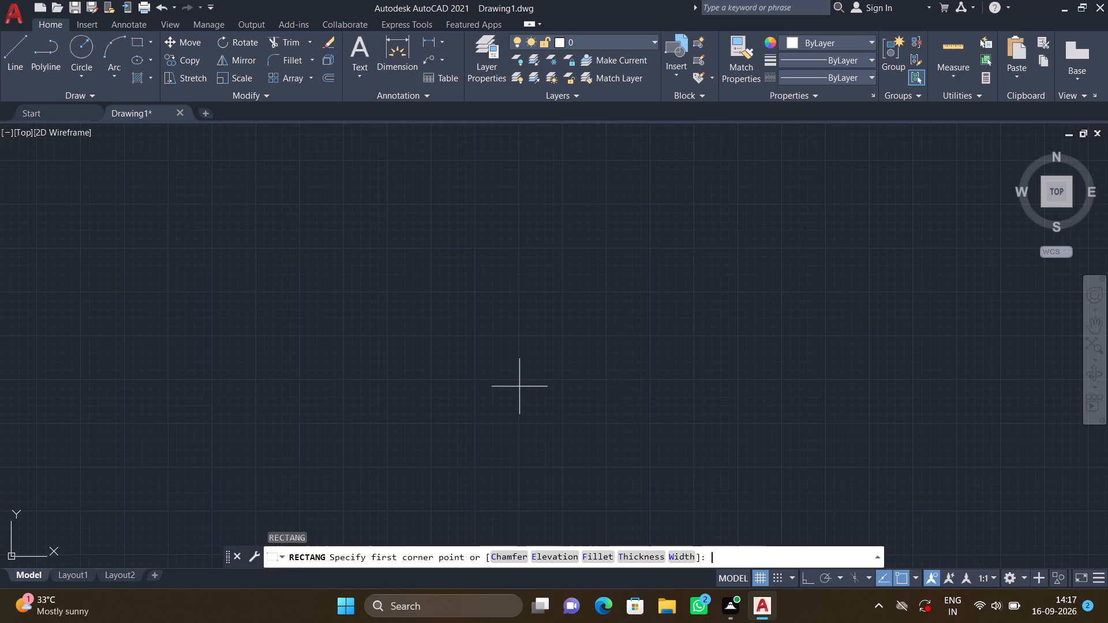
pyautogui.click(304, 203)
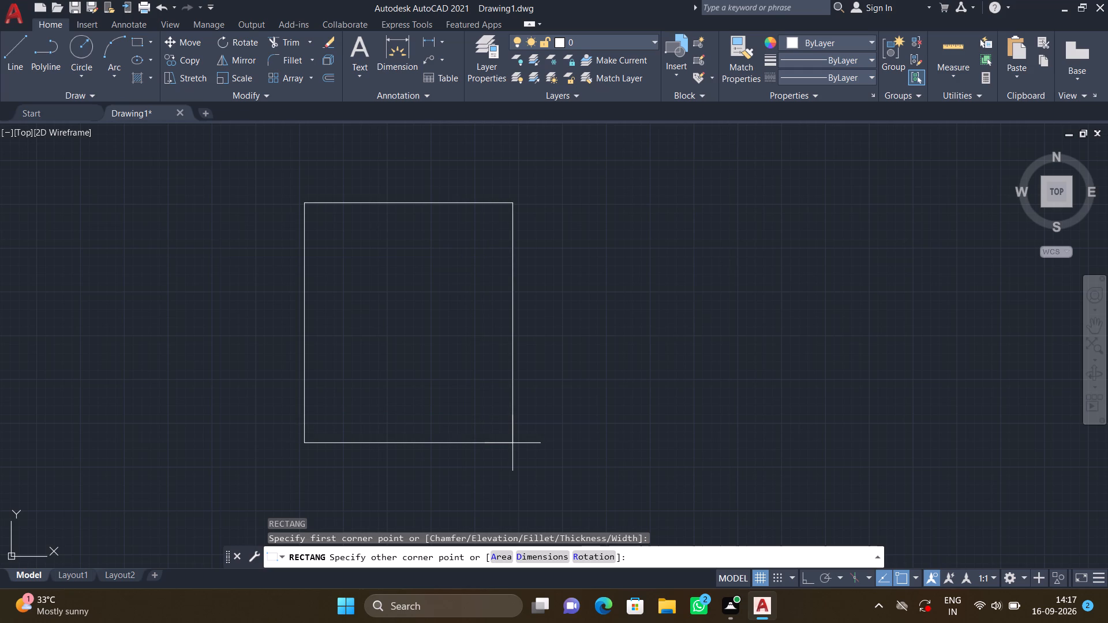
pyautogui.press('d')
pyautogui.press('Return')
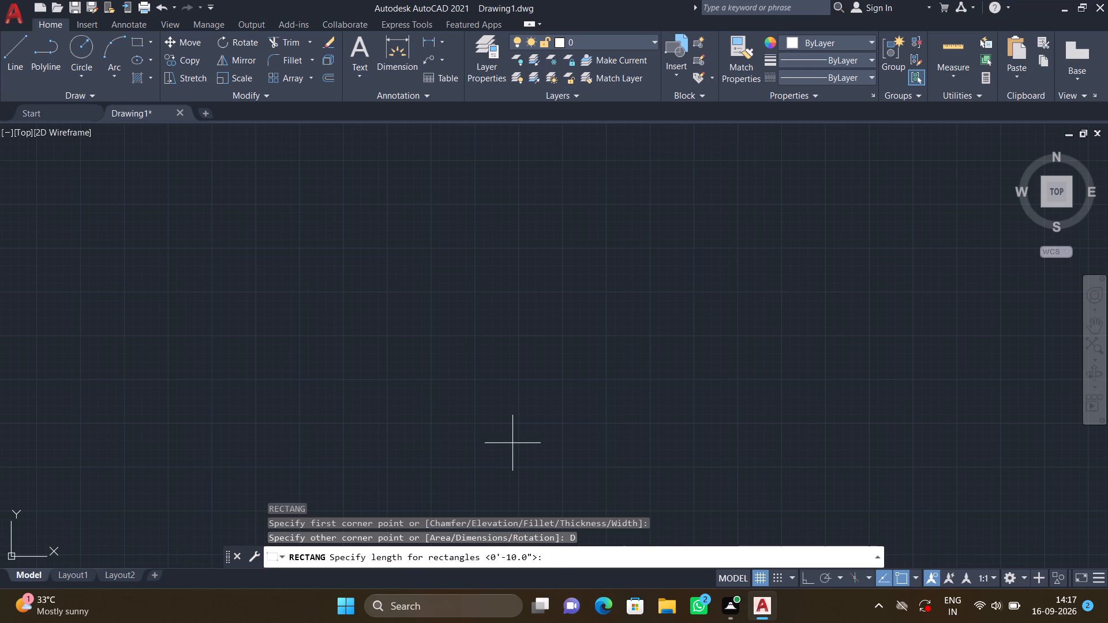
pyautogui.write("20'")
pyautogui.press('Return')
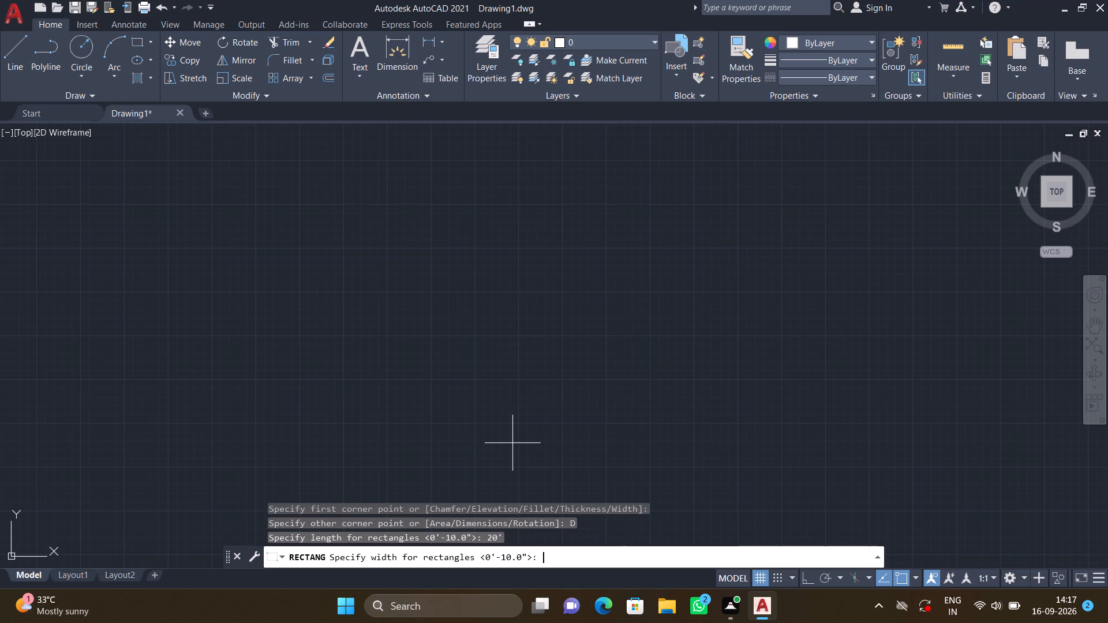
pyautogui.write("38'")
pyautogui.press('Return')
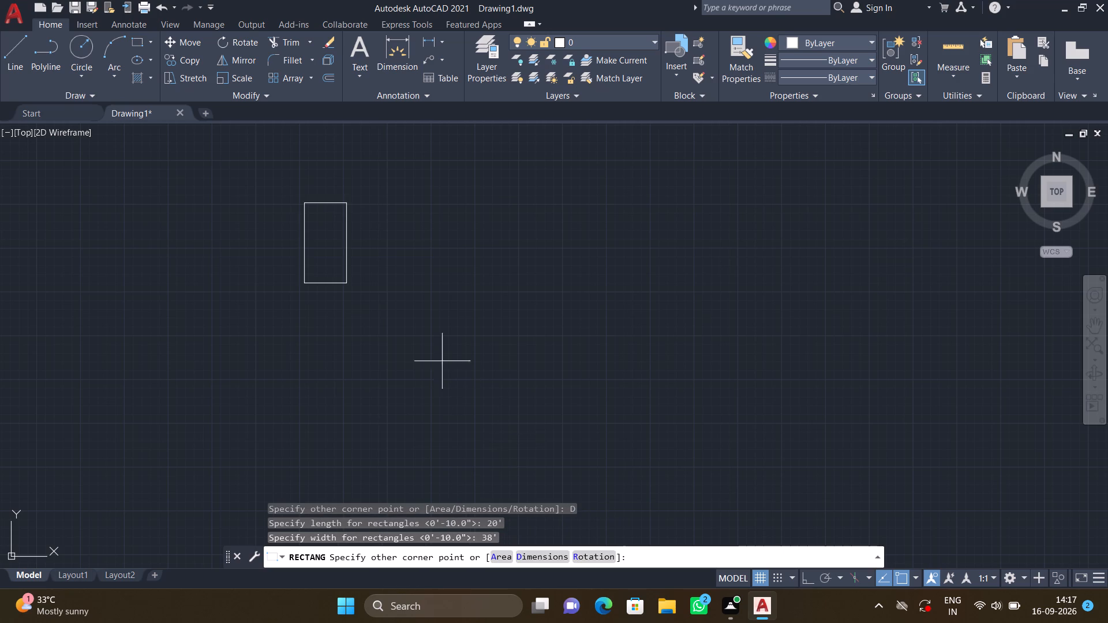
pyautogui.click(415, 333)
# Turn on Ortho mode.
pyautogui.moveTo(377, 294); pyautogui.dragTo(391, 356, button='middle')
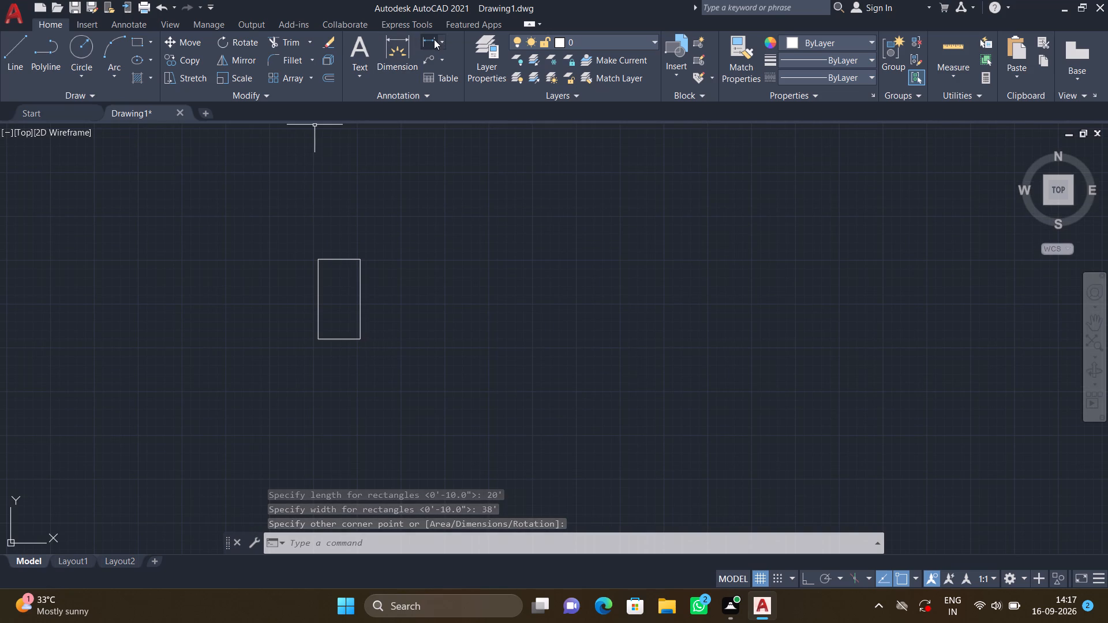
pyautogui.press('F8')
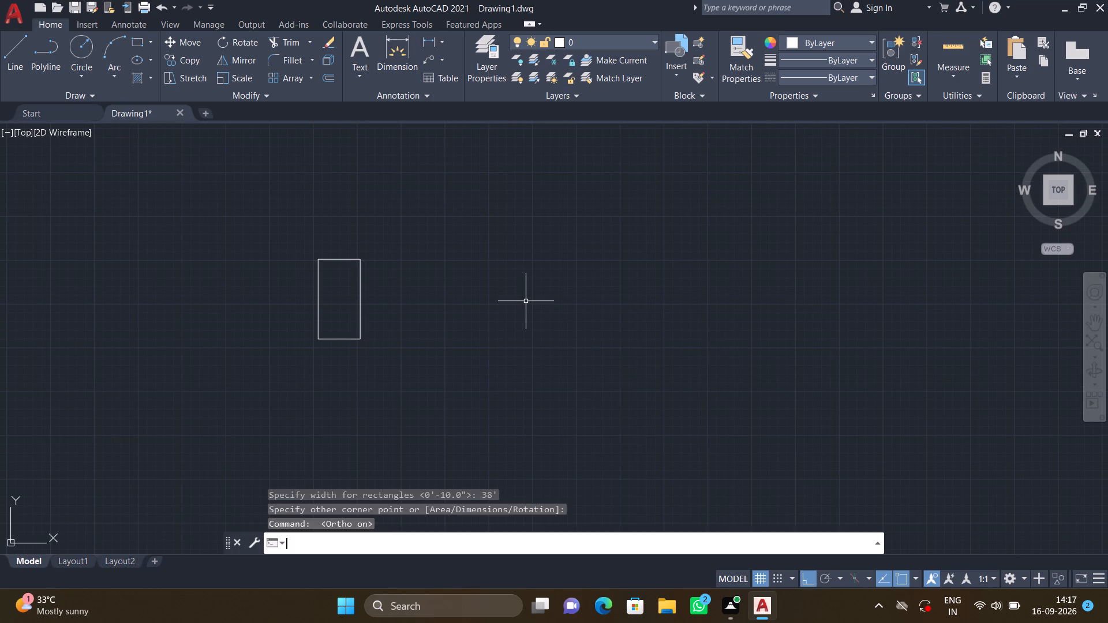
# Check the length of the rectangle's top edge with a temporary linear dimension, without placing it.
pyautogui.click(442, 40)
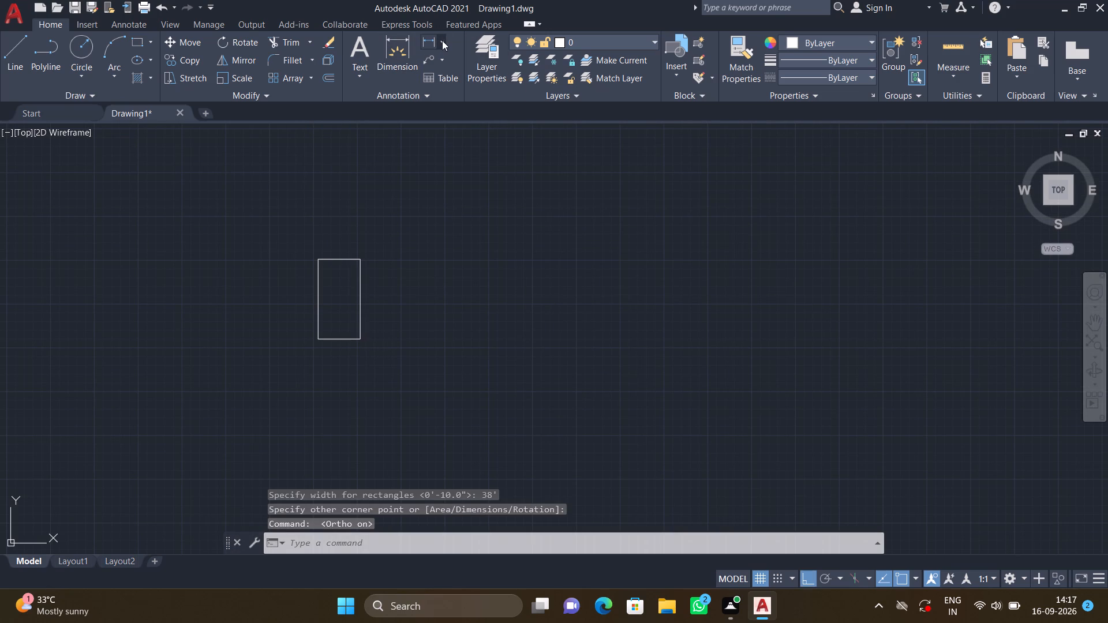
pyautogui.click(455, 63)
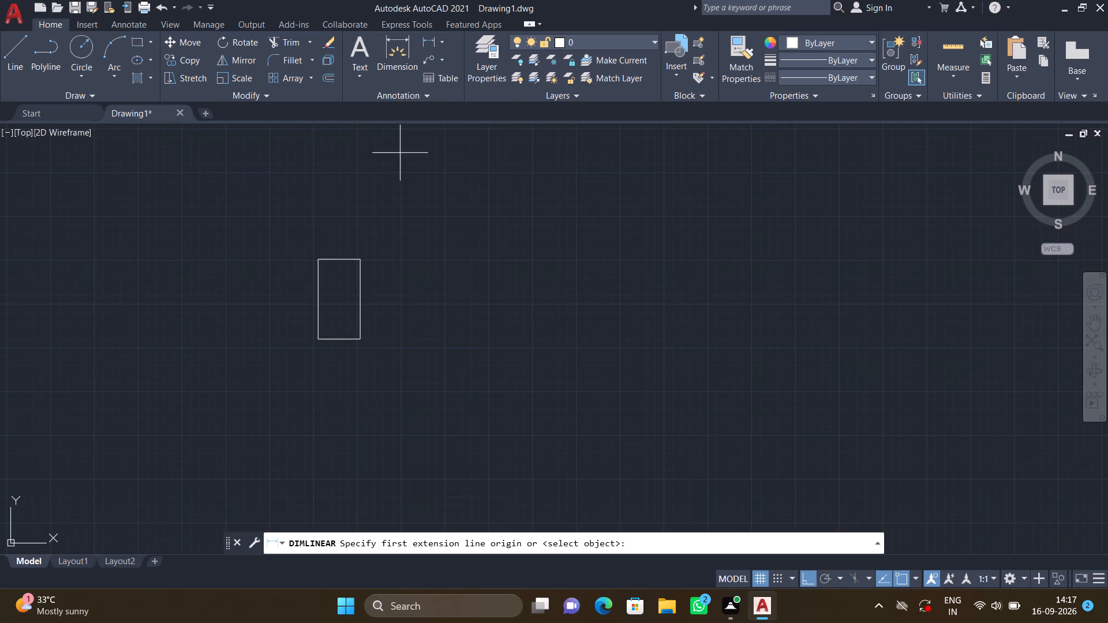
pyautogui.scroll(2, 280, 258)
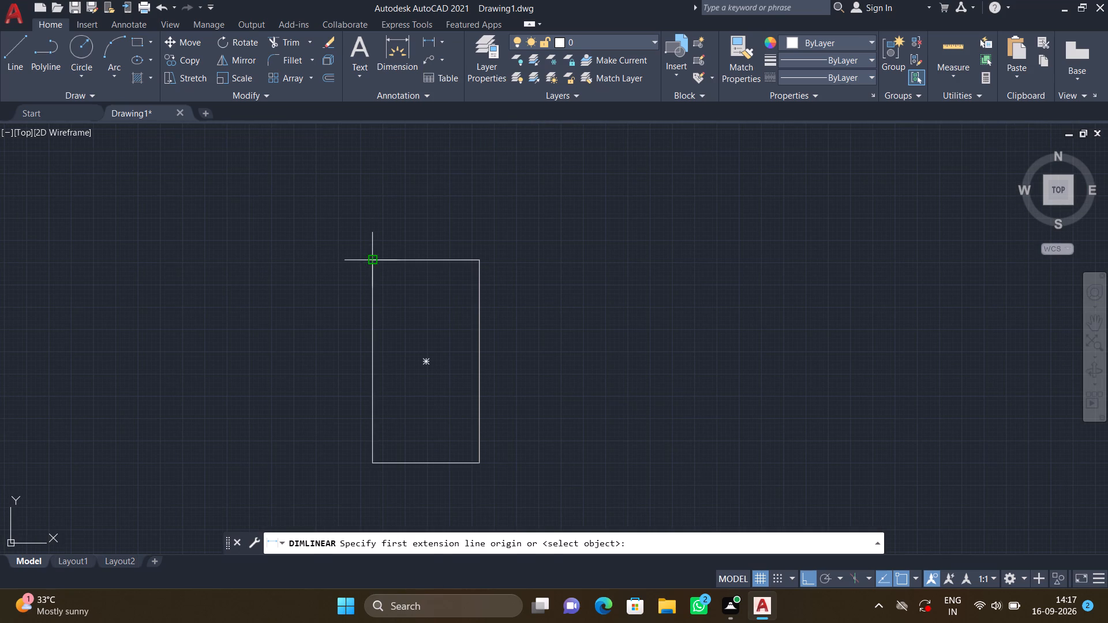
pyautogui.click(373, 256)
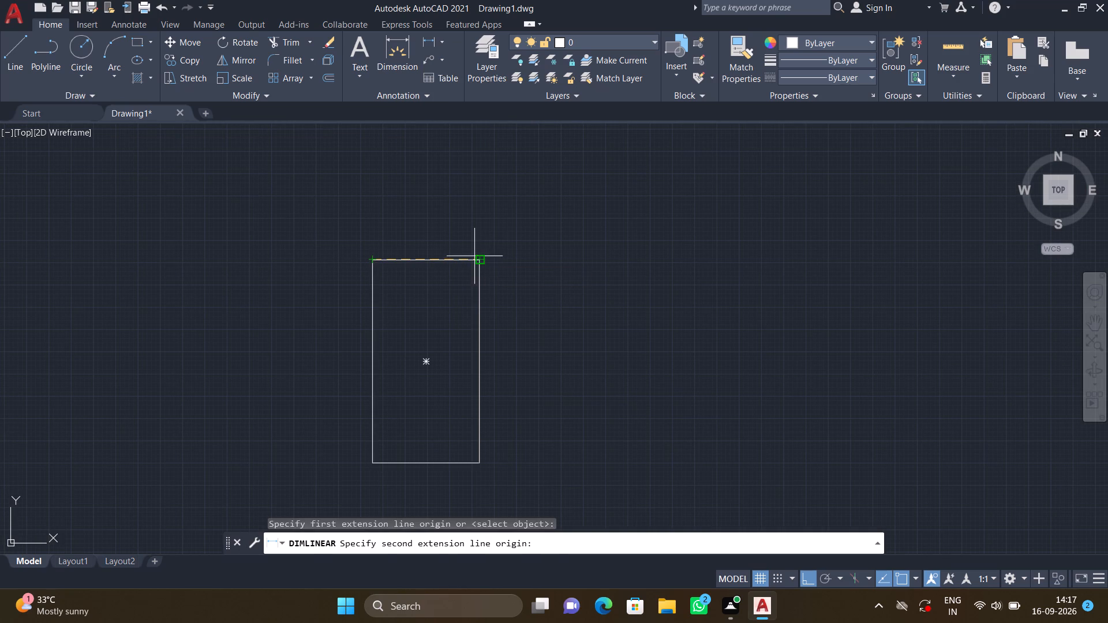
pyautogui.click(481, 260)
pyautogui.scroll(7, 419, 231)
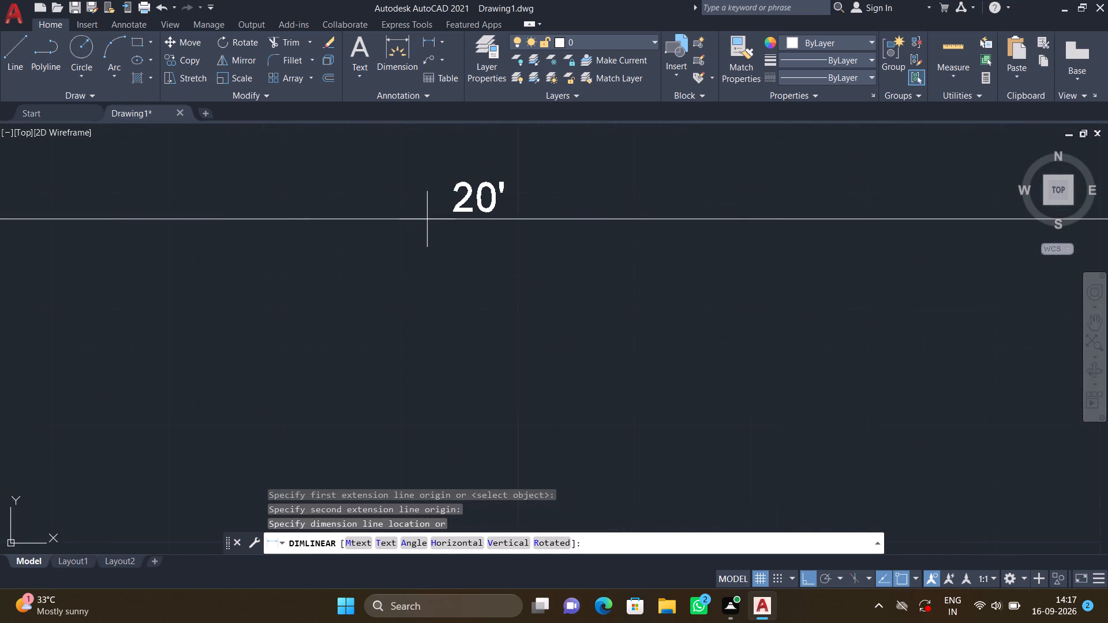
pyautogui.scroll(-4, 427, 219)
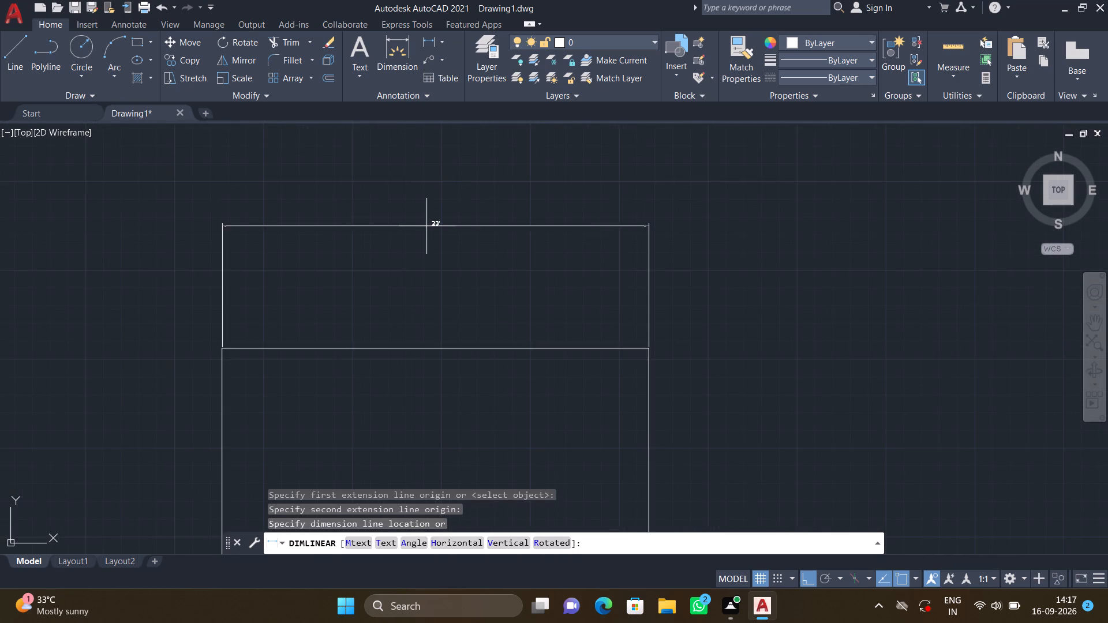
pyautogui.scroll(-2, 426, 230)
pyautogui.press('Escape')
# Check the length of the rectangle's left edge with a temporary linear dimension, without placing it.
pyautogui.scroll(-2, 337, 303)
pyautogui.moveTo(325, 302); pyautogui.dragTo(300, 204, button='middle')
pyautogui.scroll(3, 306, 212)
pyautogui.scroll(-1, 309, 212)
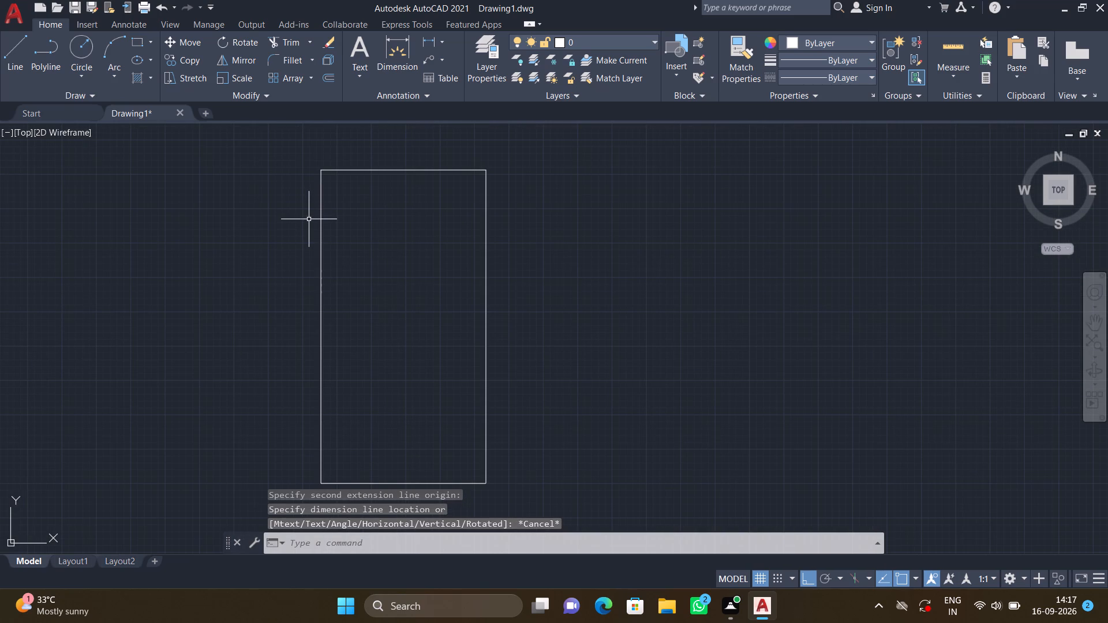
pyautogui.press('space')
pyautogui.click(322, 173)
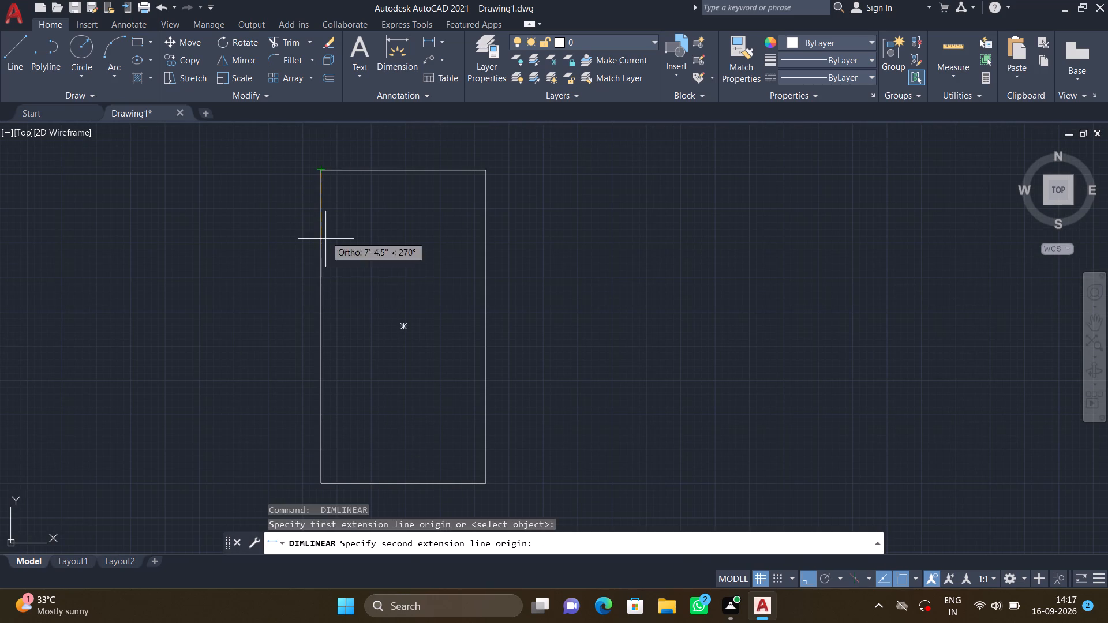
pyautogui.moveTo(324, 484); pyautogui.dragTo(324, 479)
pyautogui.scroll(6, 308, 302)
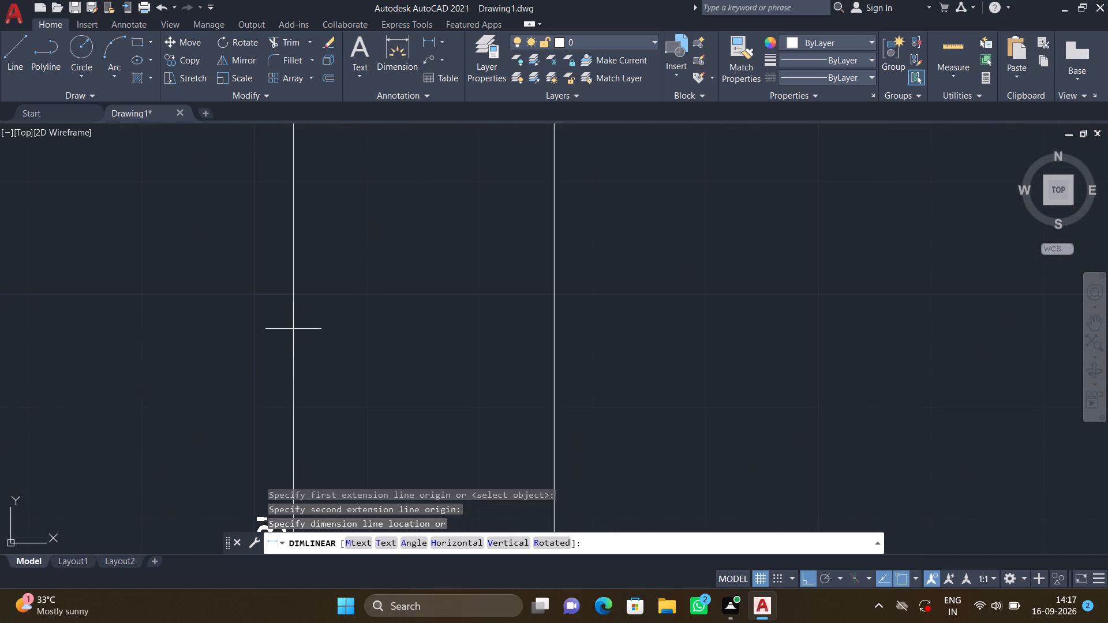
pyautogui.scroll(-2, 293, 325)
pyautogui.press('Escape')
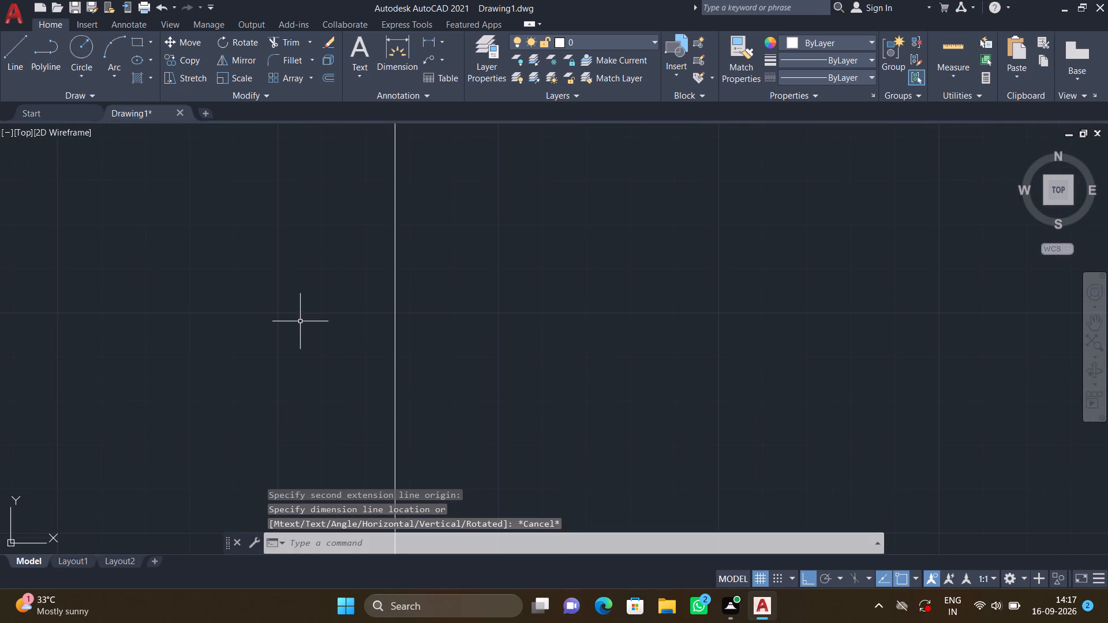
# Offset the outer rectangle 9" inward to form the exterior wall thickness.
pyautogui.scroll(-5, 304, 321)
pyautogui.scroll(1, 376, 299)
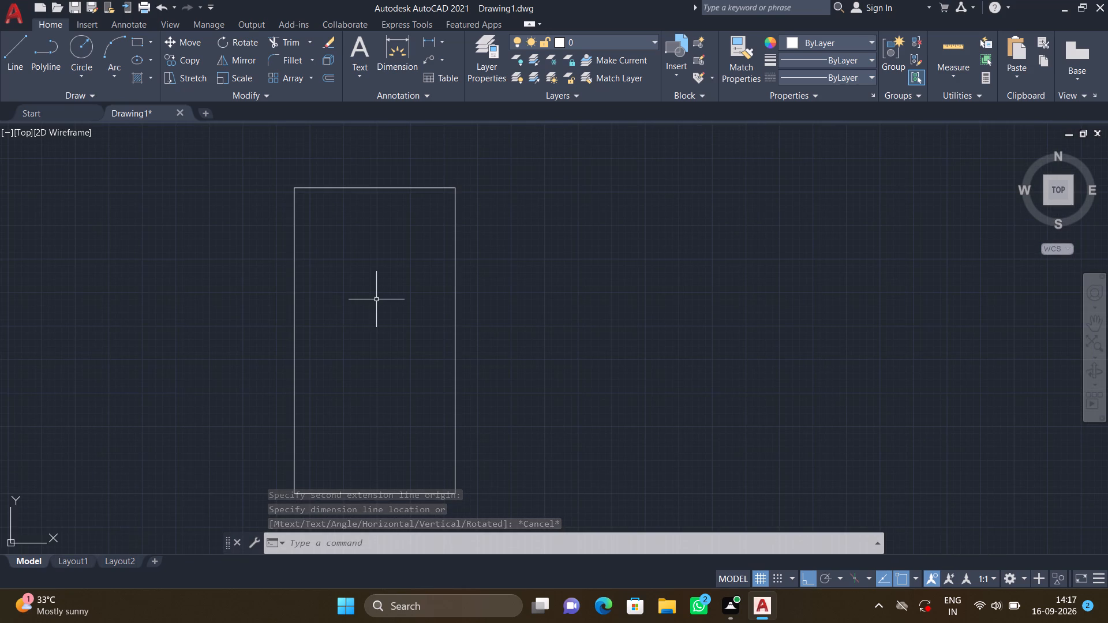
pyautogui.scroll(1, 390, 237)
pyautogui.scroll(-2, 390, 237)
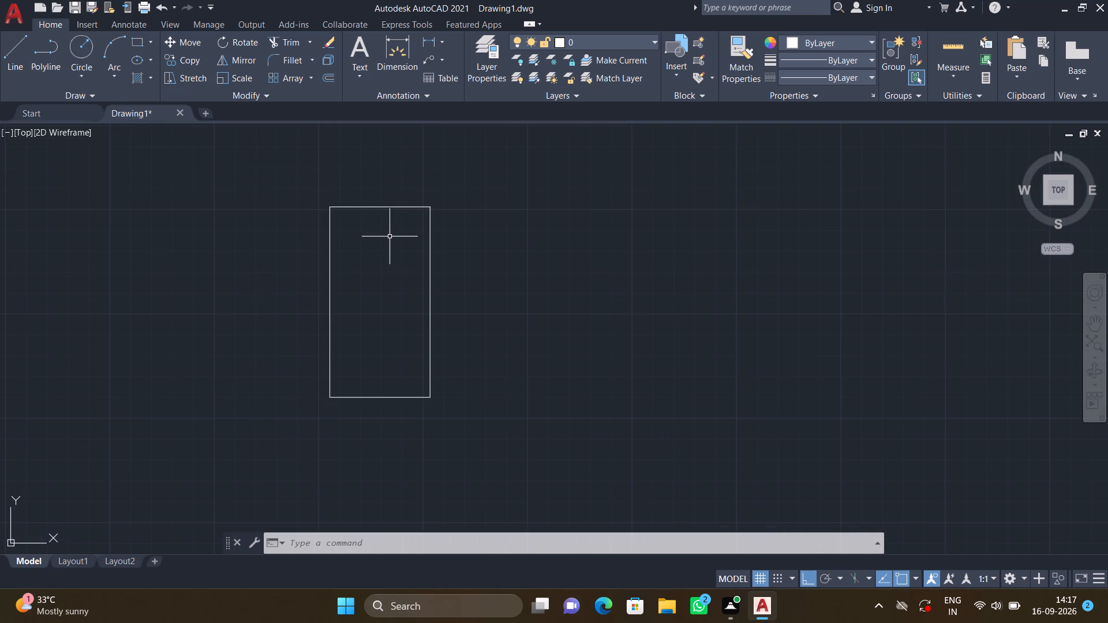
pyautogui.scroll(1, 390, 236)
pyautogui.press('0')
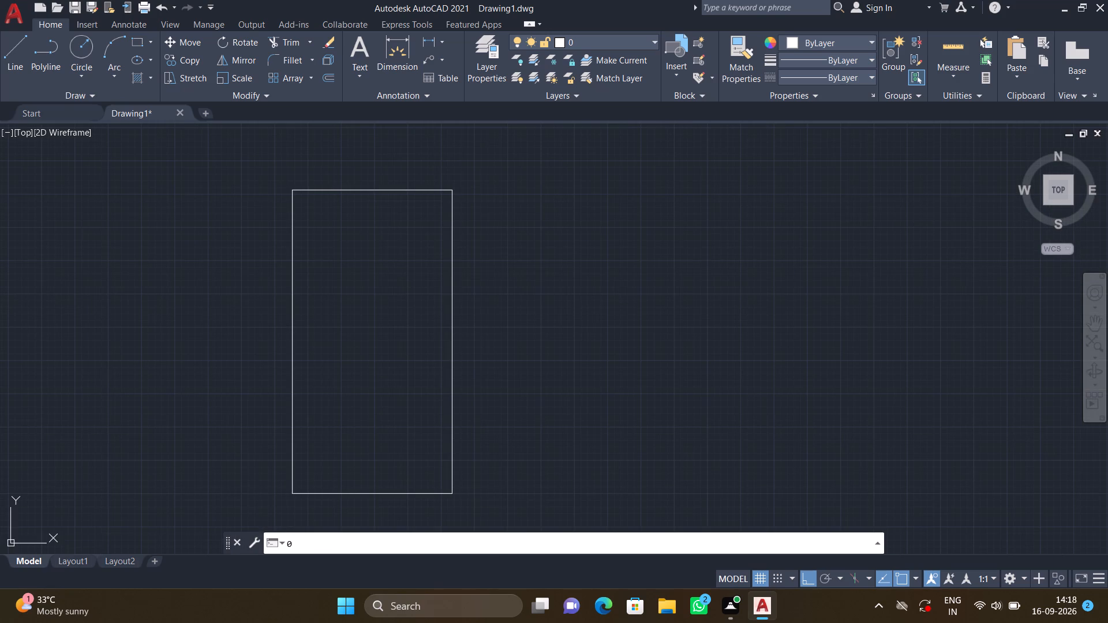
pyautogui.press('BackSpace')
pyautogui.press('o')
pyautogui.press('Return')
pyautogui.press('9')
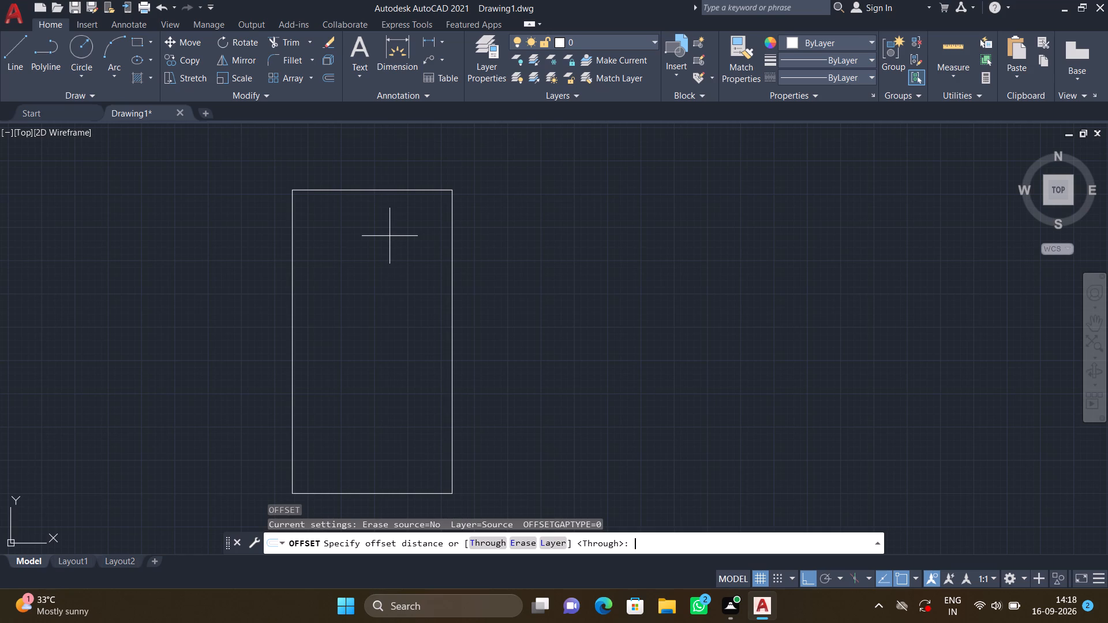
pyautogui.hotkey('shift', '"')
pyautogui.press('Return')
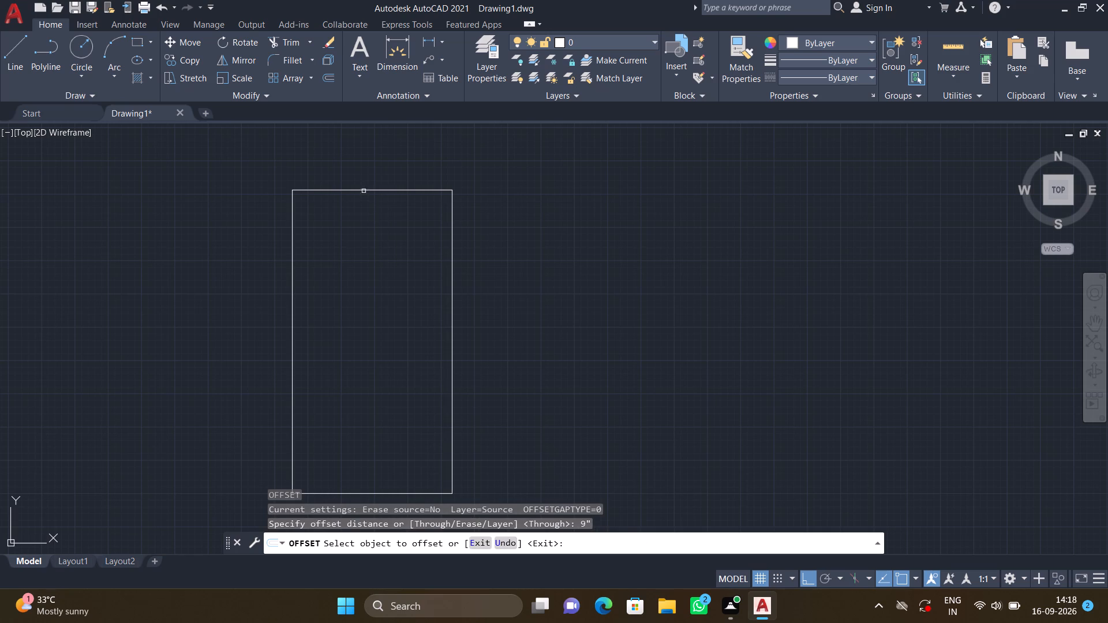
pyautogui.click(365, 189)
pyautogui.click(365, 222)
pyautogui.press('Return')
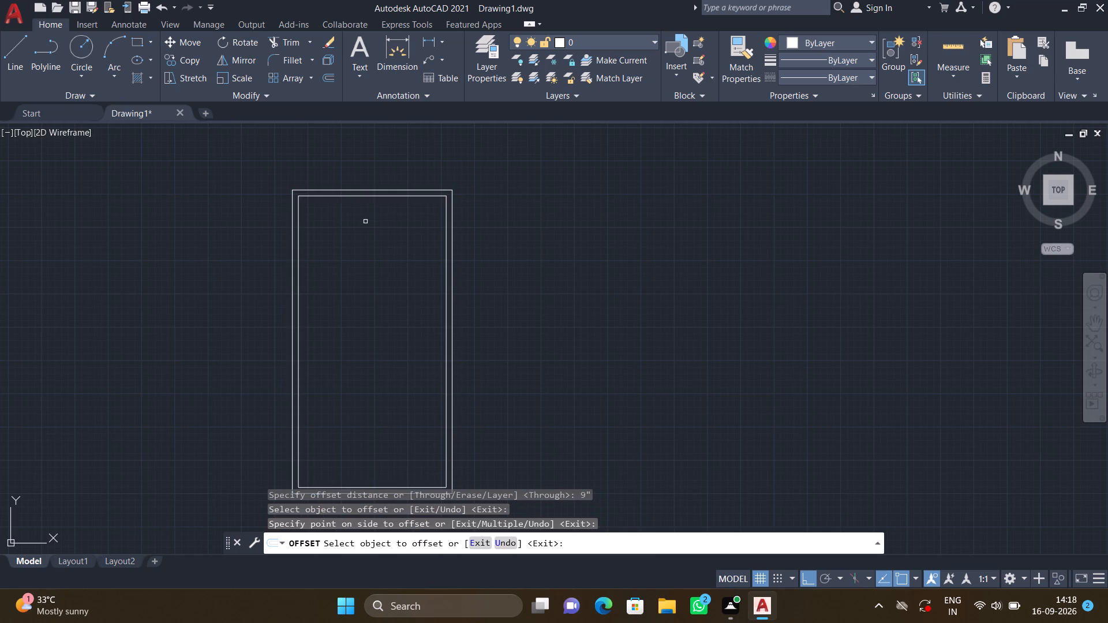
# Explode both the outer rectangle and the inner offset rectangle into separate lines.
pyautogui.scroll(2, 356, 192)
pyautogui.click(356, 185)
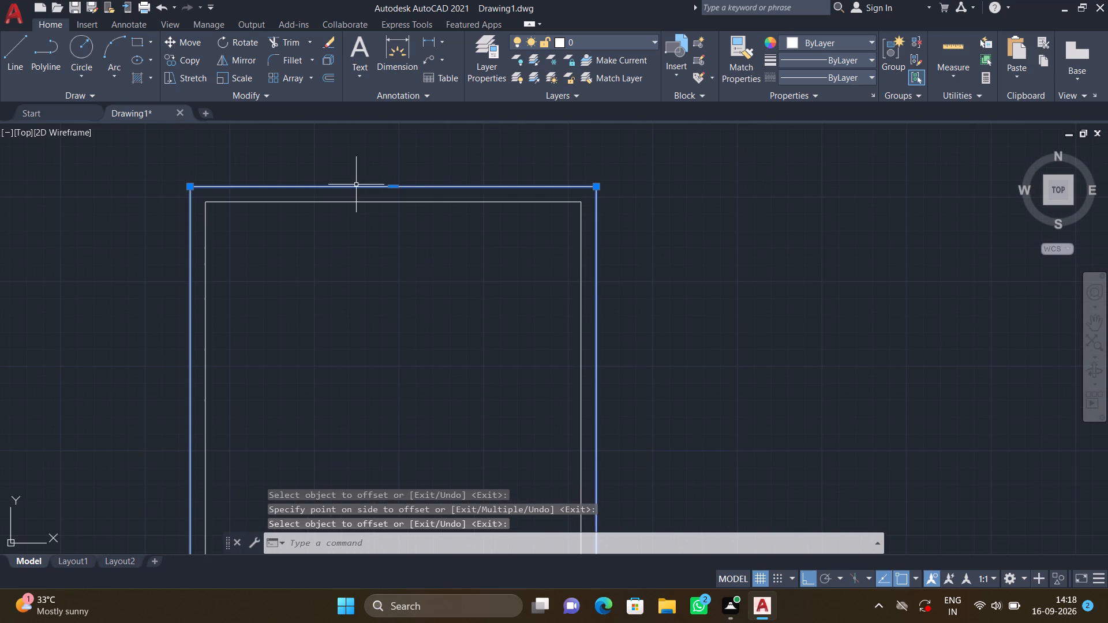
pyautogui.press('x')
pyautogui.press('Return')
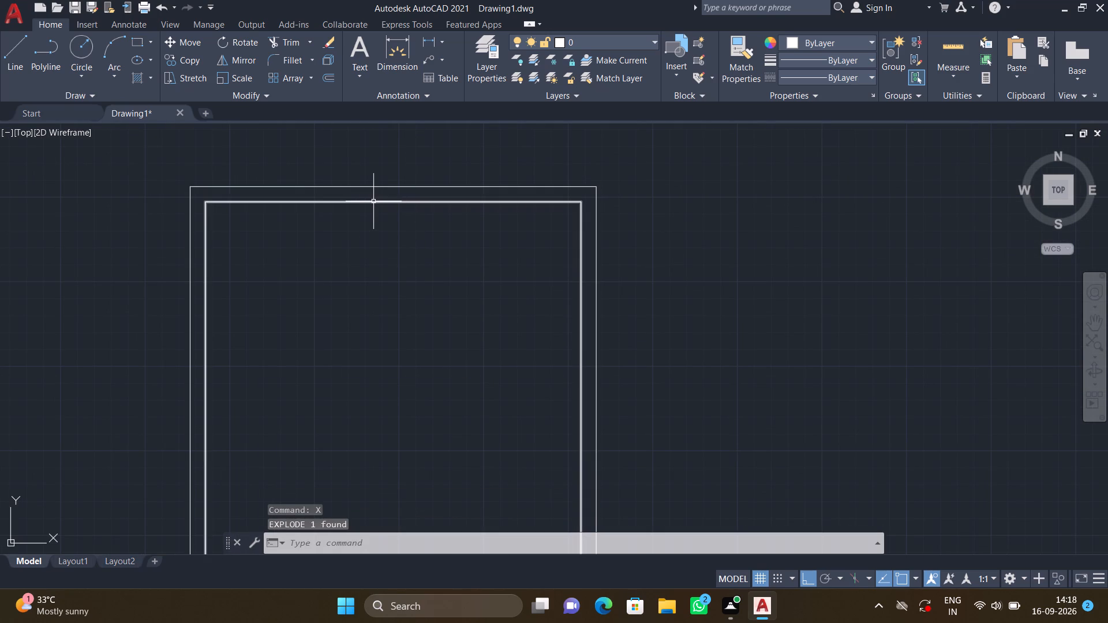
pyautogui.click(373, 201)
pyautogui.press('x')
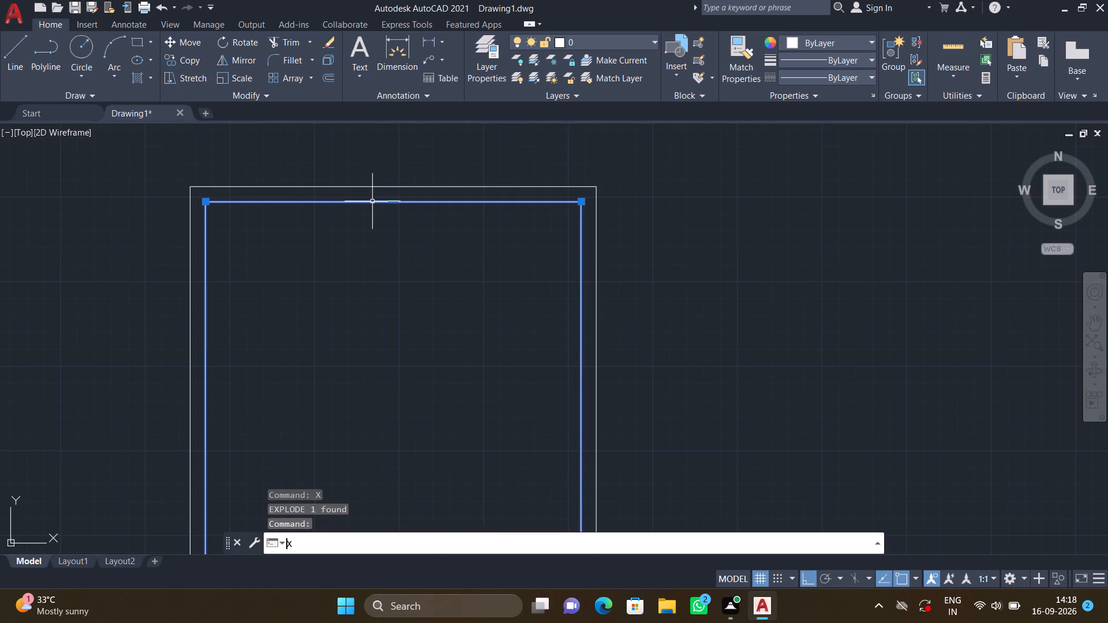
pyautogui.press('Return')
# Offset the inner line of the left exterior wall 7'0" toward the interior.
pyautogui.scroll(-1, 368, 204)
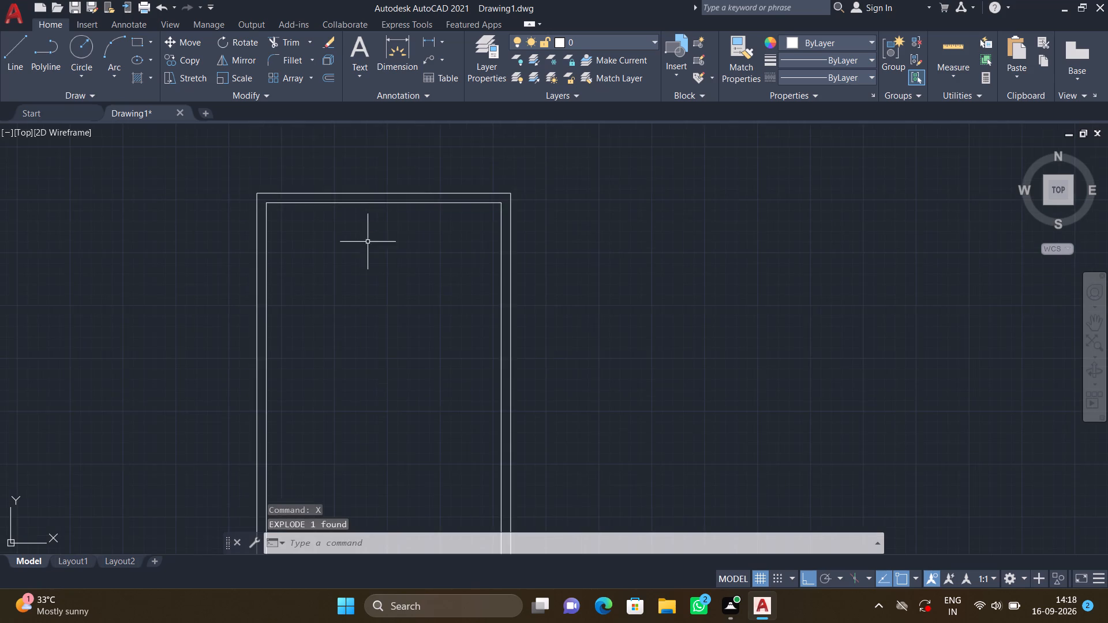
pyautogui.scroll(-1, 372, 263)
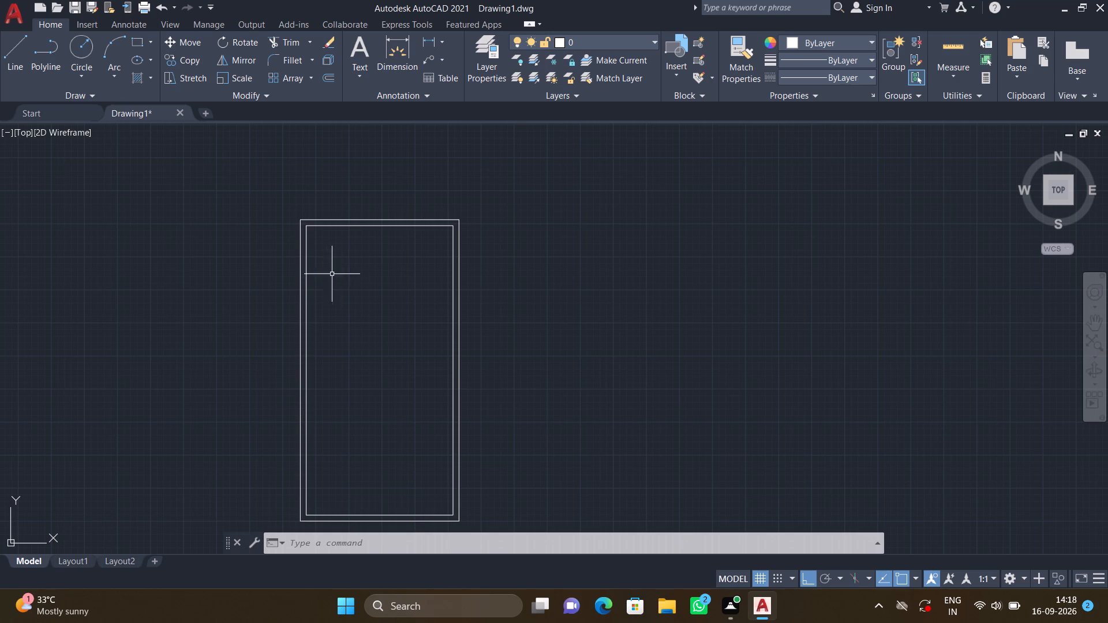
pyautogui.press('o')
pyautogui.press('Return')
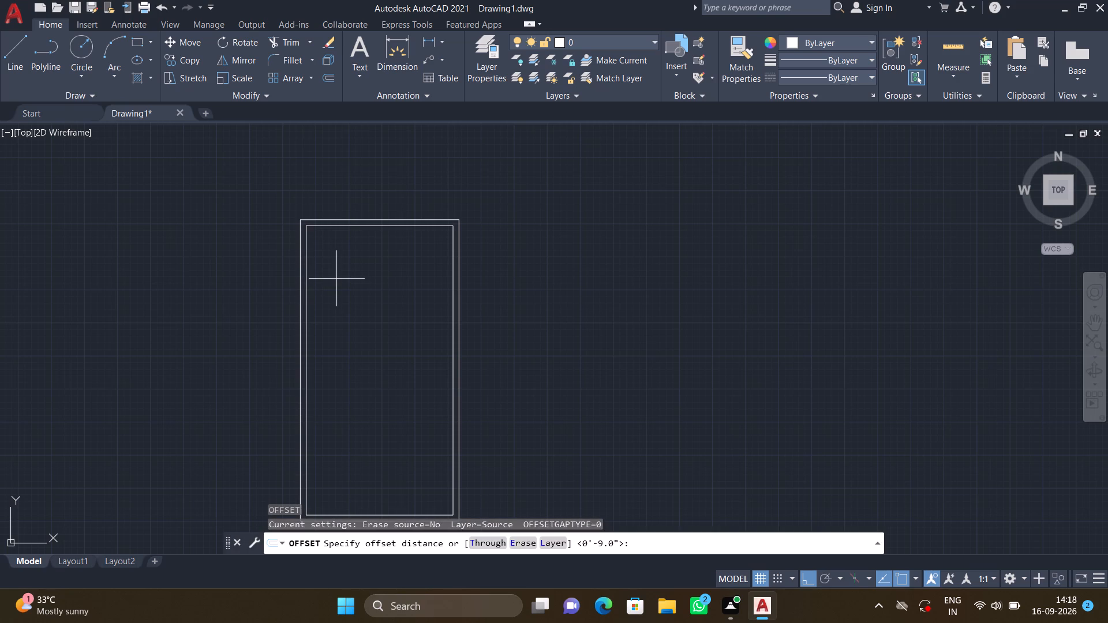
pyautogui.write("7'")
pyautogui.write('0"')
pyautogui.press('Return')
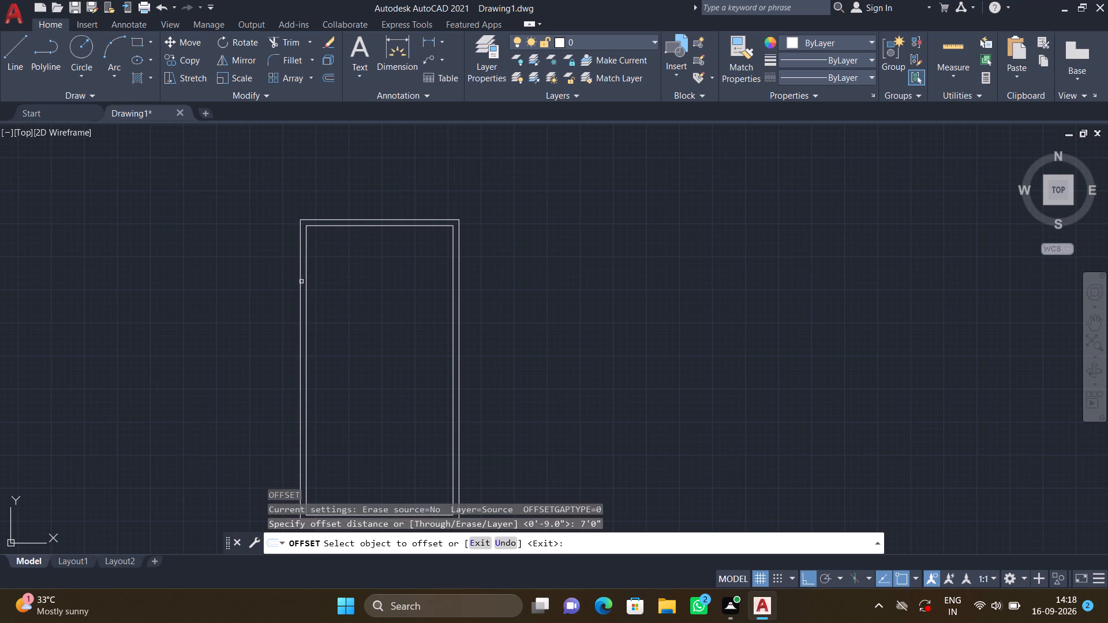
pyautogui.click(305, 273)
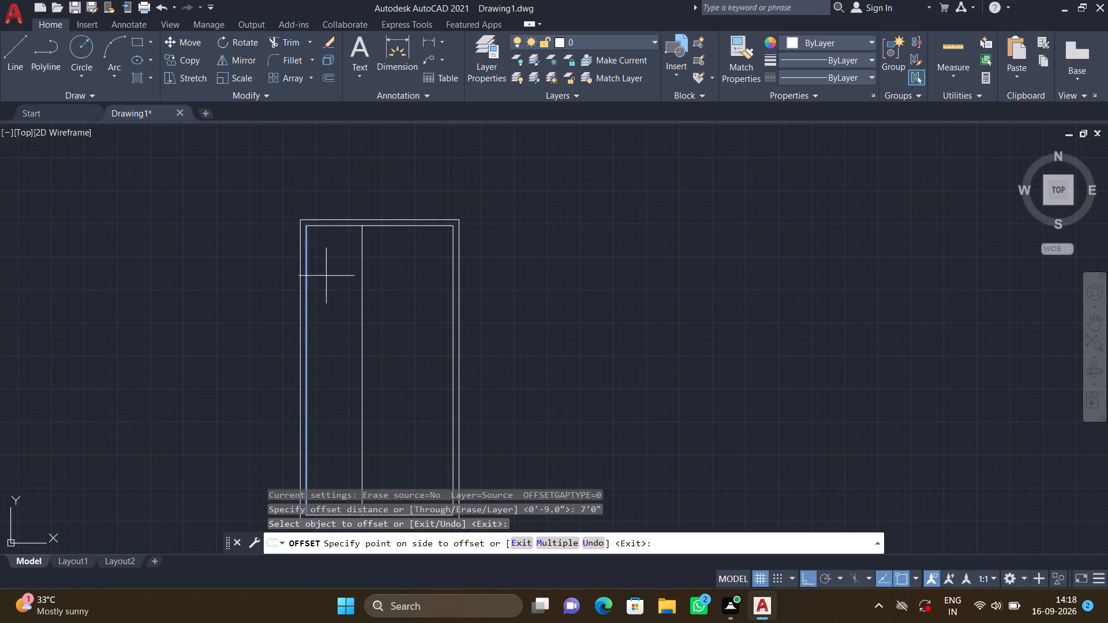
pyautogui.click(353, 282)
pyautogui.press('Return')
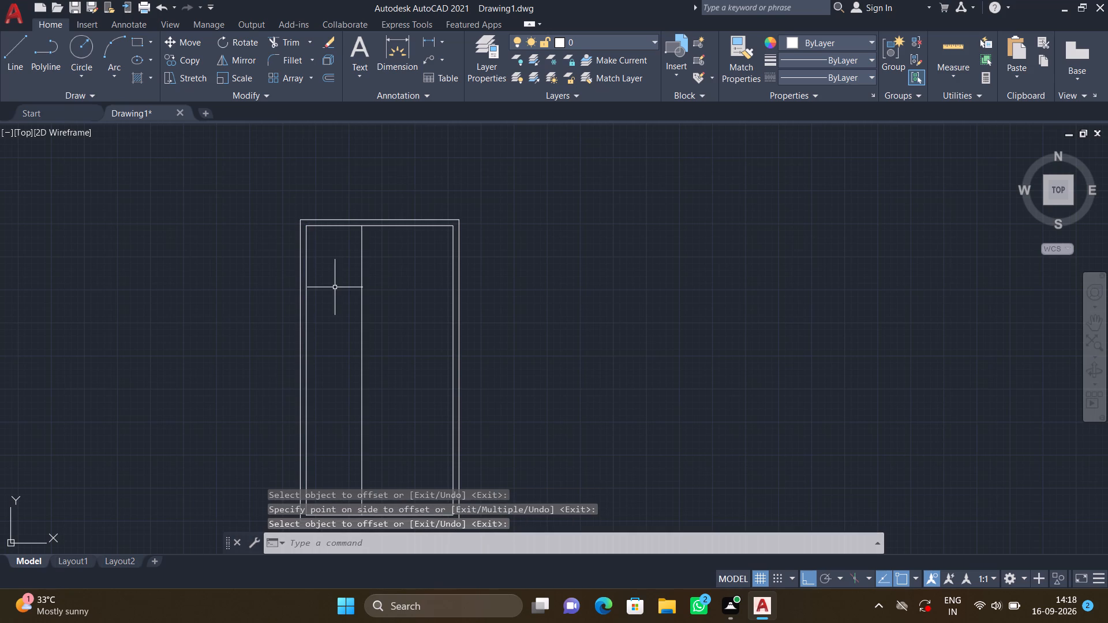
# Offset the inner line of the right exterior wall 11'0" toward the interior.
pyautogui.scroll(1, 413, 292)
pyautogui.press('o')
pyautogui.press('Return')
pyautogui.write("11';")
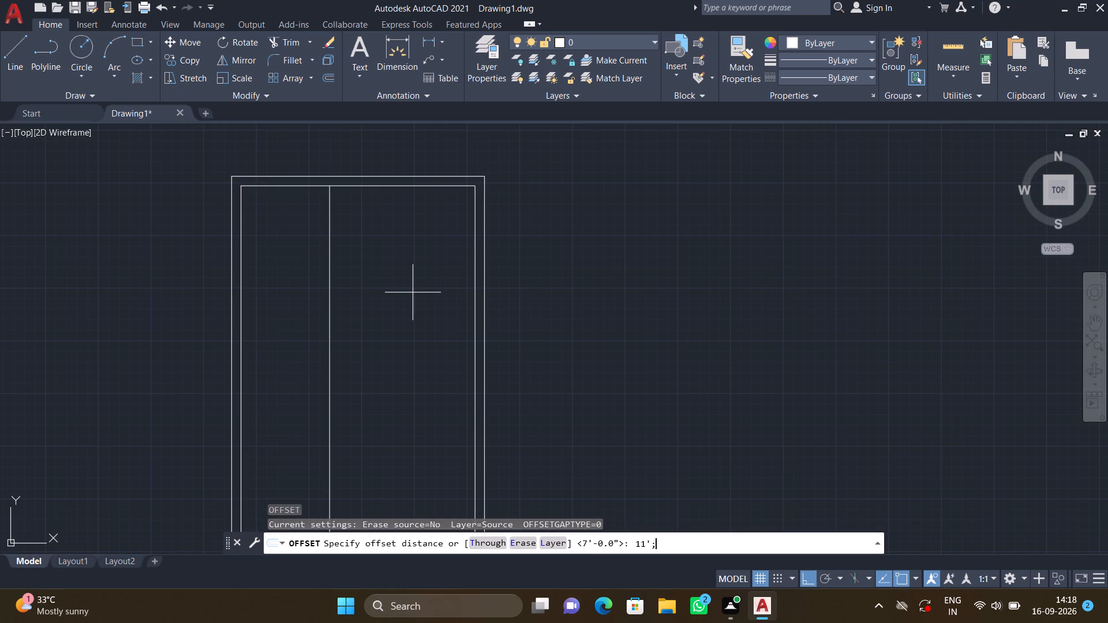
pyautogui.press('BackSpace')
pyautogui.write('0"')
pyautogui.press('Return')
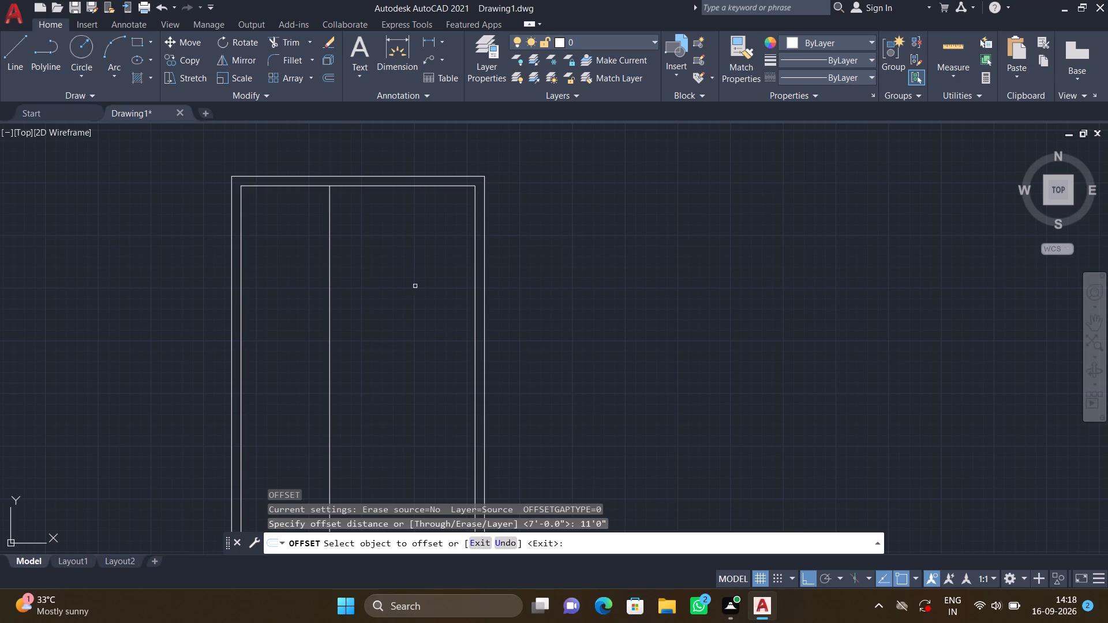
pyautogui.click(476, 264)
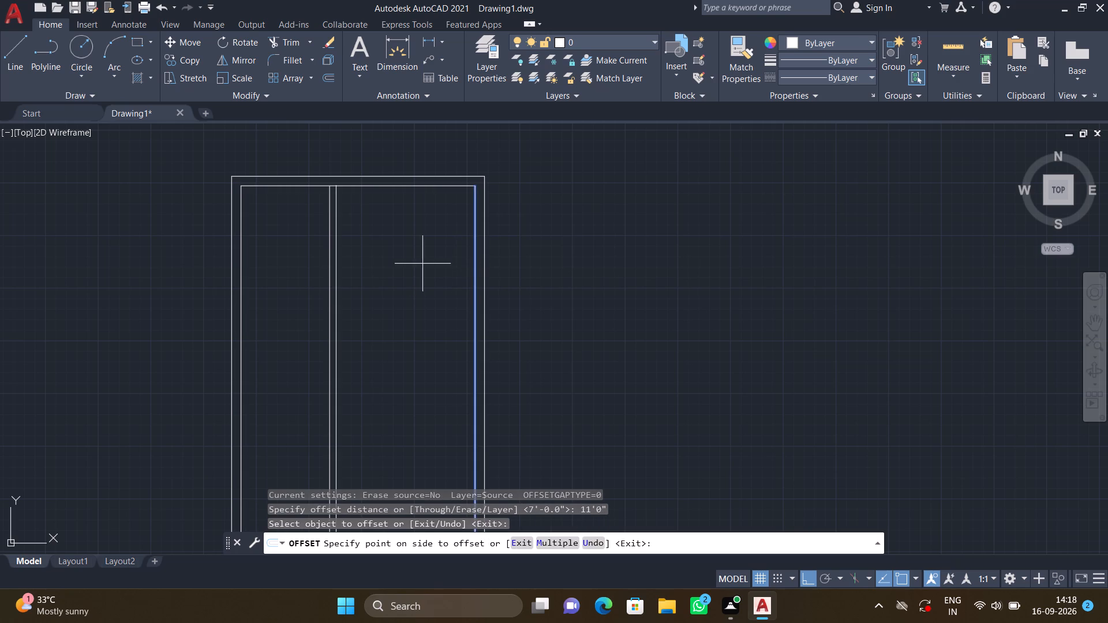
pyautogui.click(396, 262)
pyautogui.press('Return')
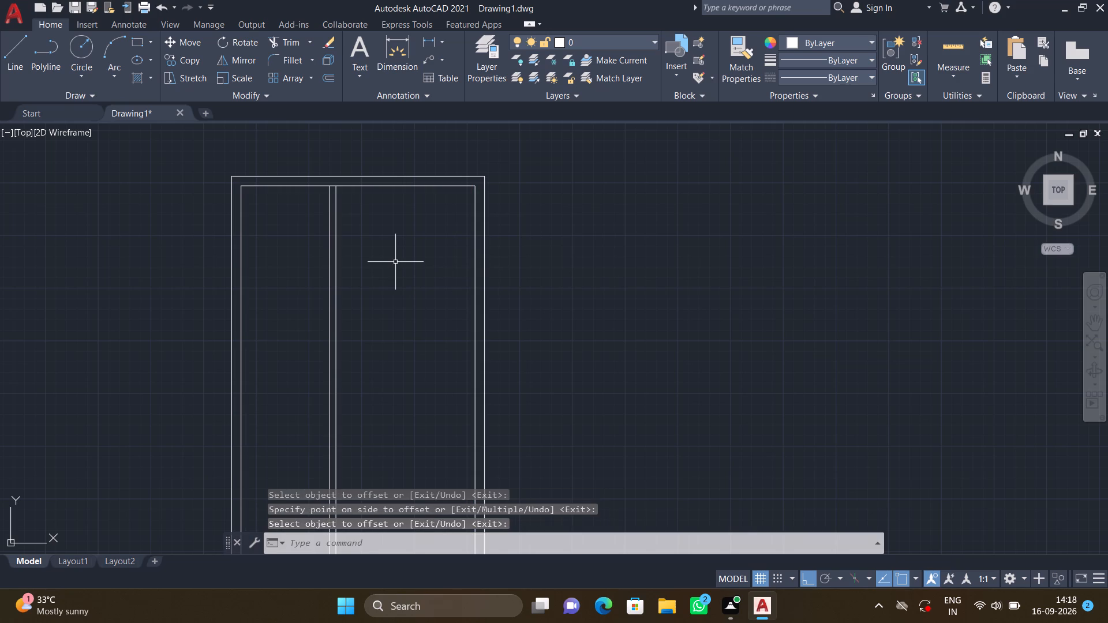
# Check the gap between the two vertical partition lines at the top wall with a temporary linear dimension, without placing it.
pyautogui.click(440, 41)
pyautogui.click(448, 64)
pyautogui.scroll(2, 321, 184)
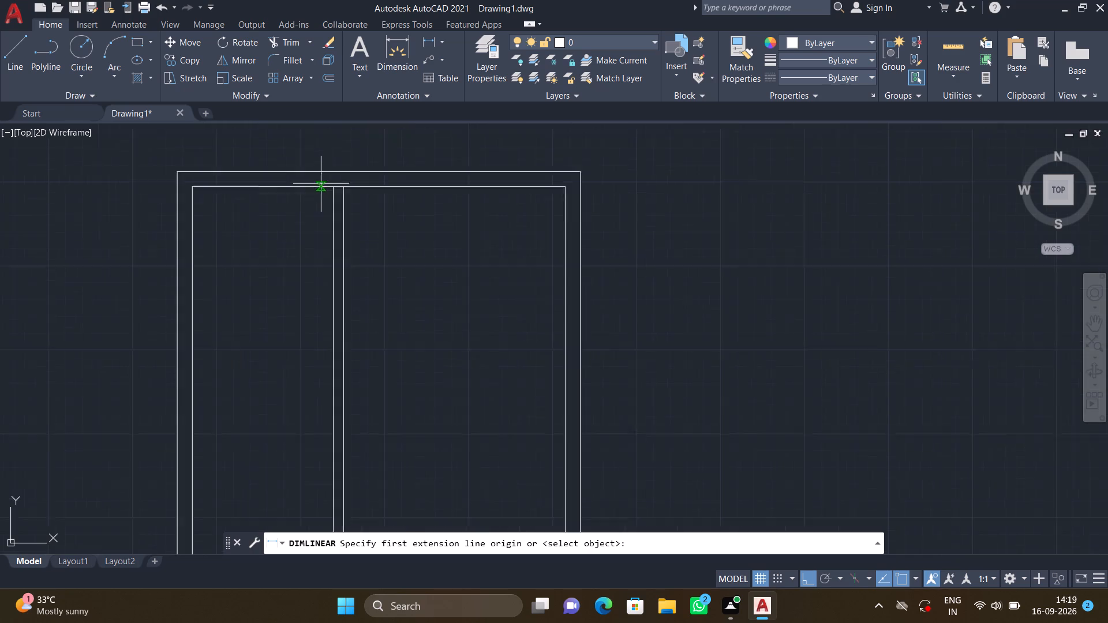
pyautogui.scroll(2, 321, 184)
pyautogui.click(364, 194)
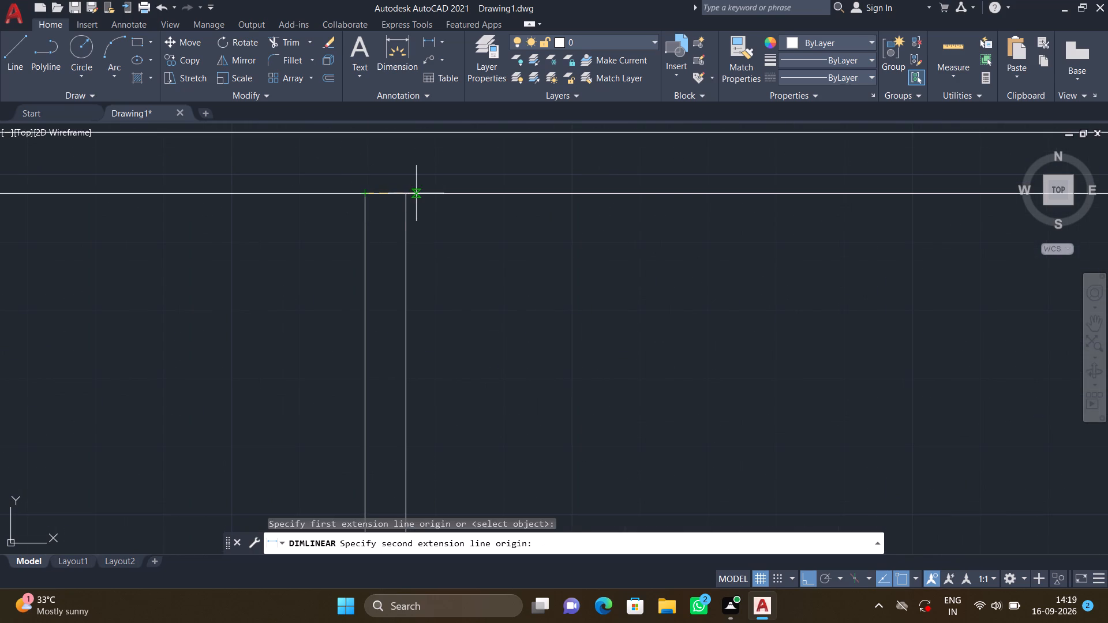
pyautogui.click(406, 190)
pyautogui.scroll(2, 389, 172)
pyautogui.scroll(-1, 389, 172)
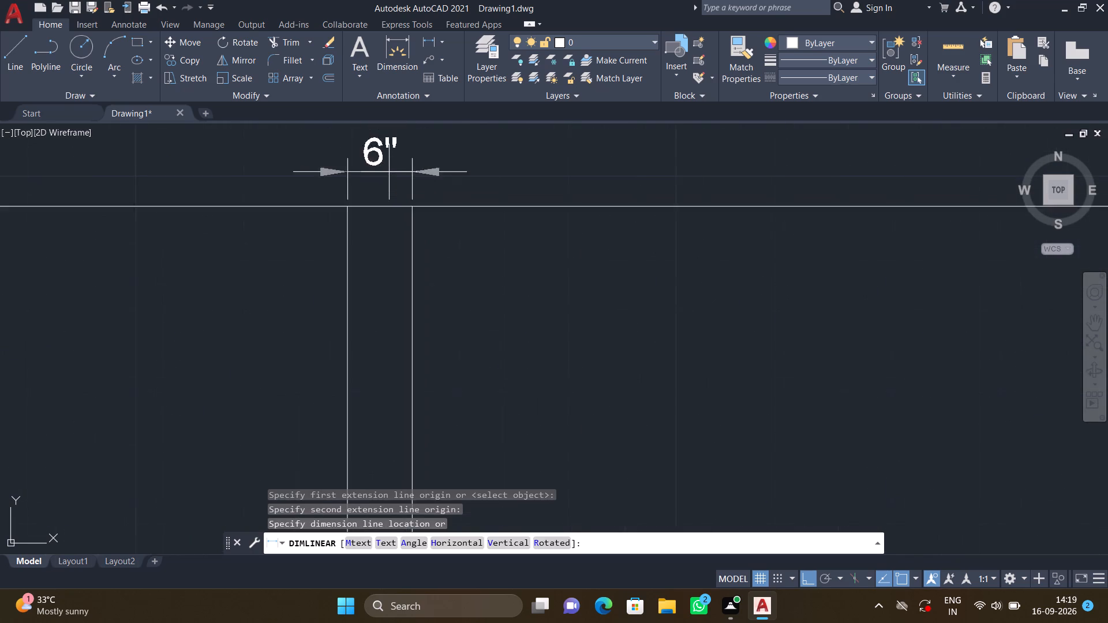
pyautogui.scroll(-2, 389, 172)
pyautogui.press('Escape')
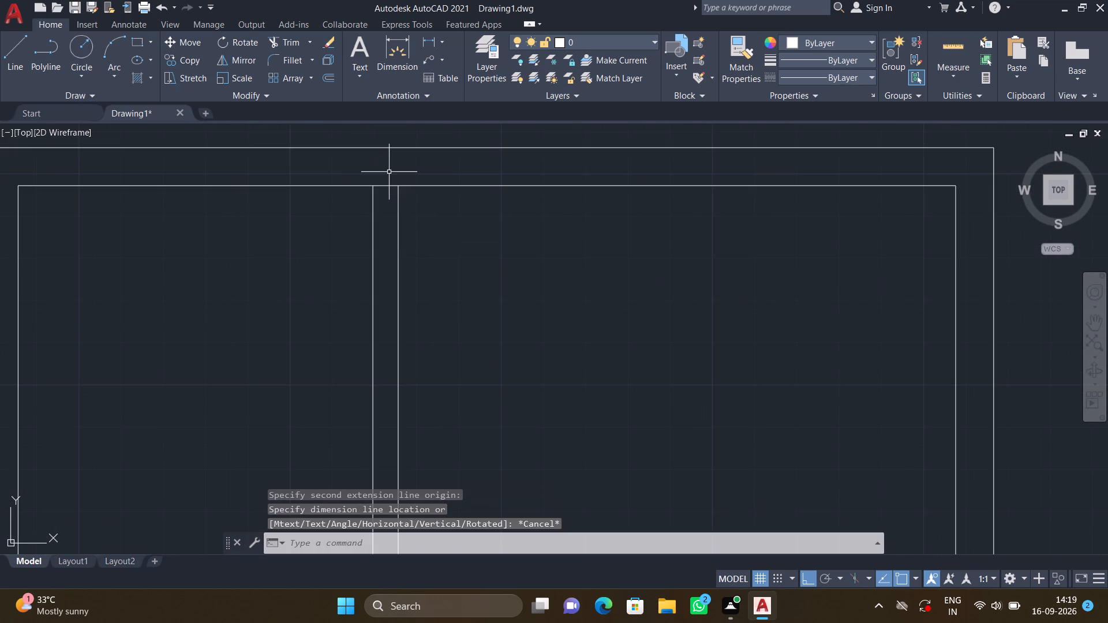
# Offset the inner line of the top exterior wall 9'9" down into the interior.
pyautogui.scroll(-3, 389, 172)
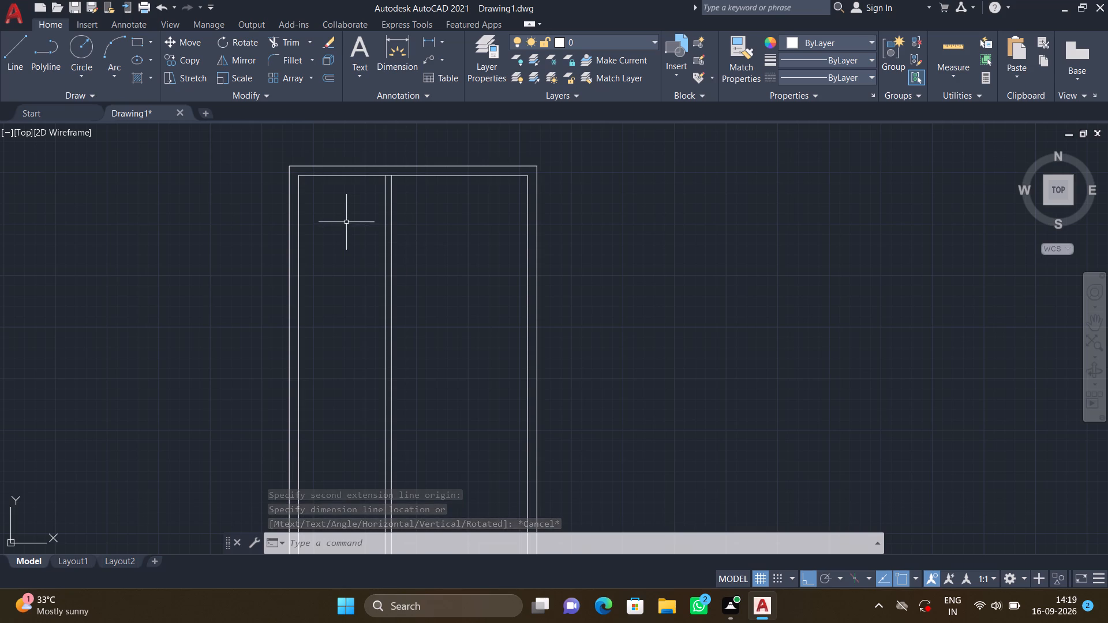
pyautogui.scroll(1, 345, 209)
pyautogui.press('o')
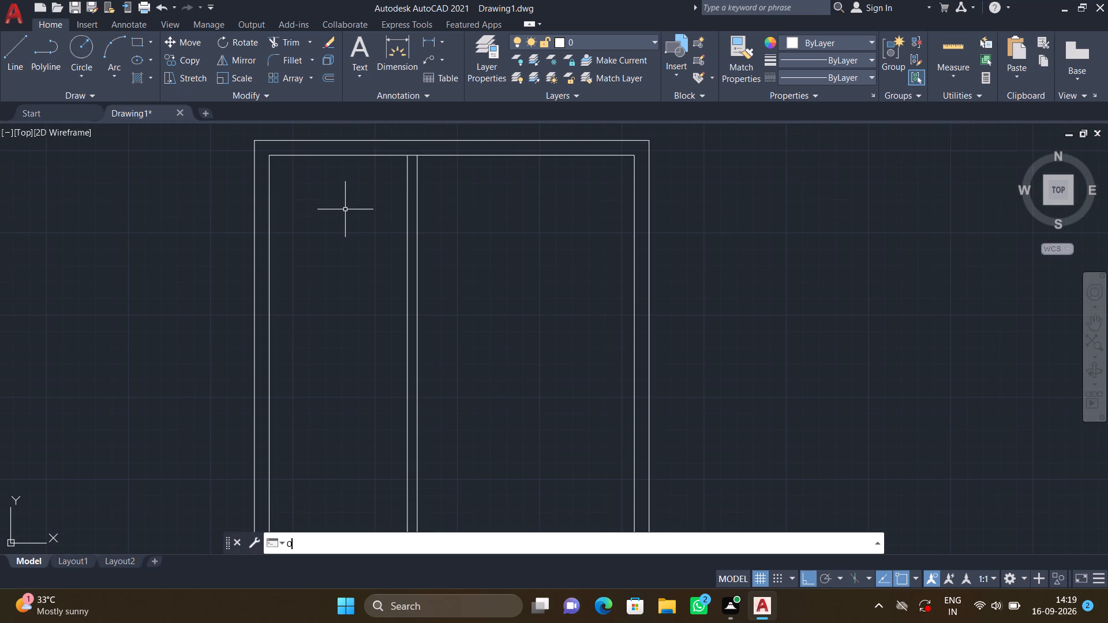
pyautogui.press('Return')
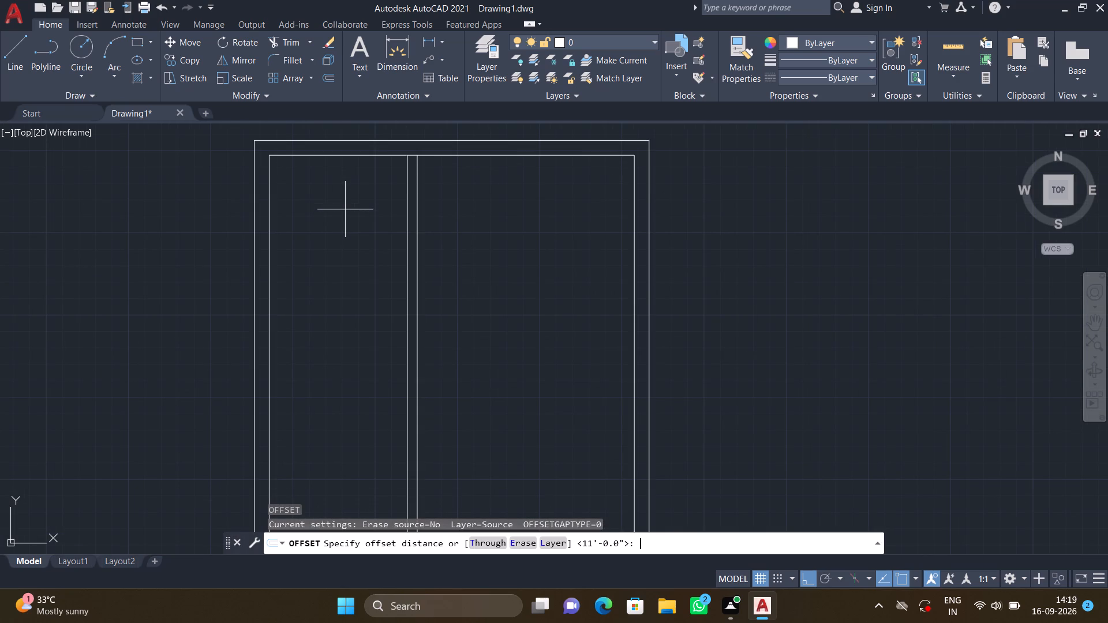
pyautogui.write("9'")
pyautogui.write('9"')
pyautogui.press('Return')
pyautogui.click(341, 156)
pyautogui.click(343, 266)
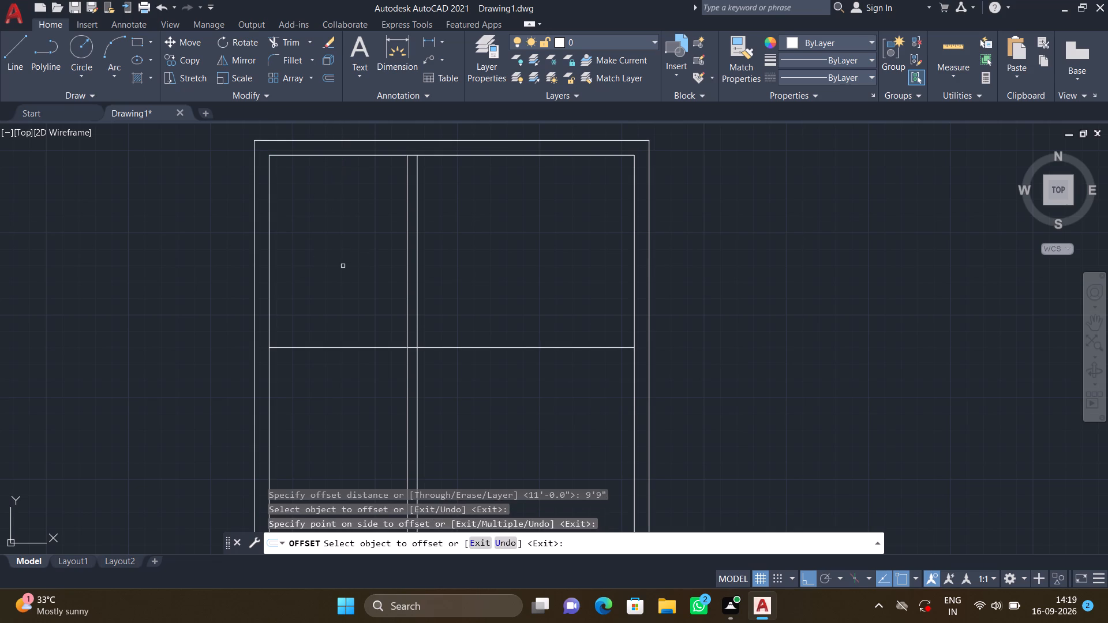
pyautogui.press('Return')
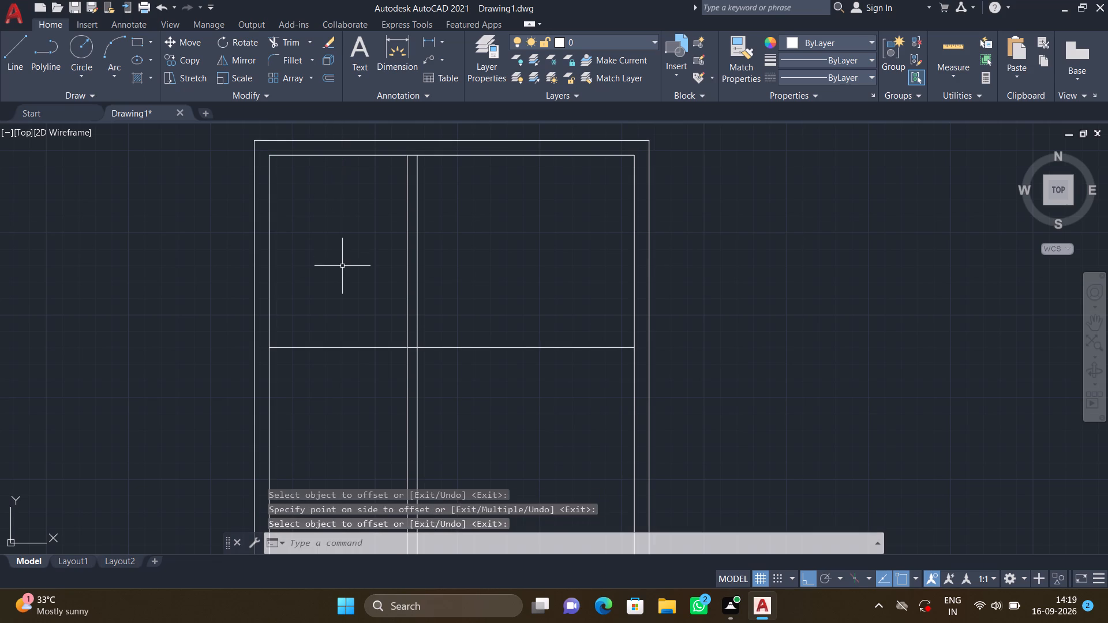
# Offset the upper horizontal partition line 6" downward to give the partition its thickness.
pyautogui.press('o')
pyautogui.press('Return')
pyautogui.write('6"')
pyautogui.press('Return')
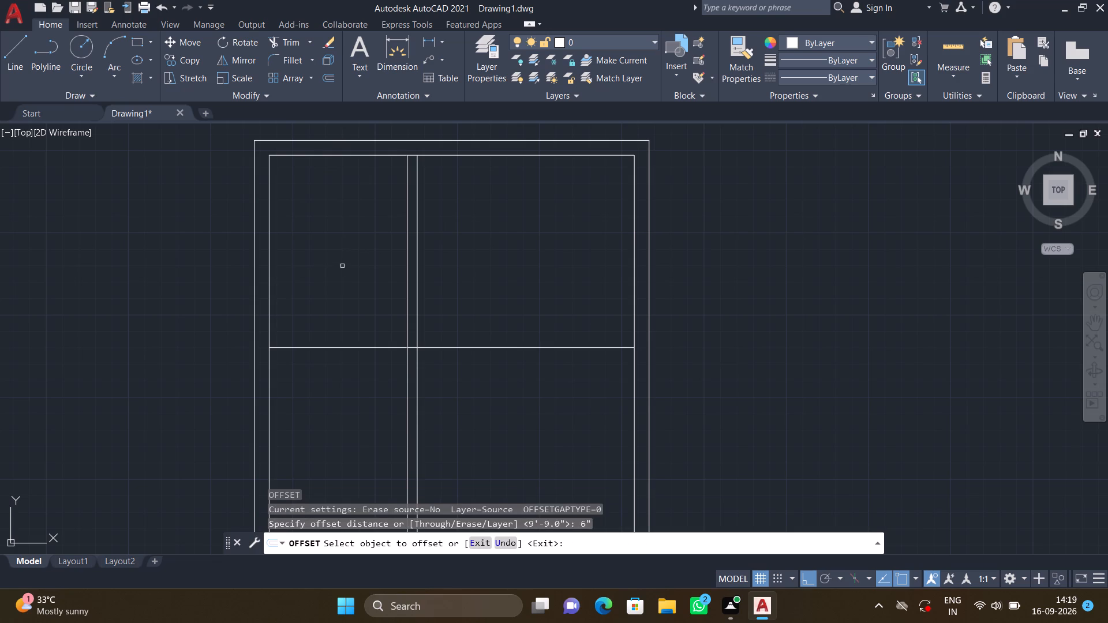
pyautogui.click(337, 348)
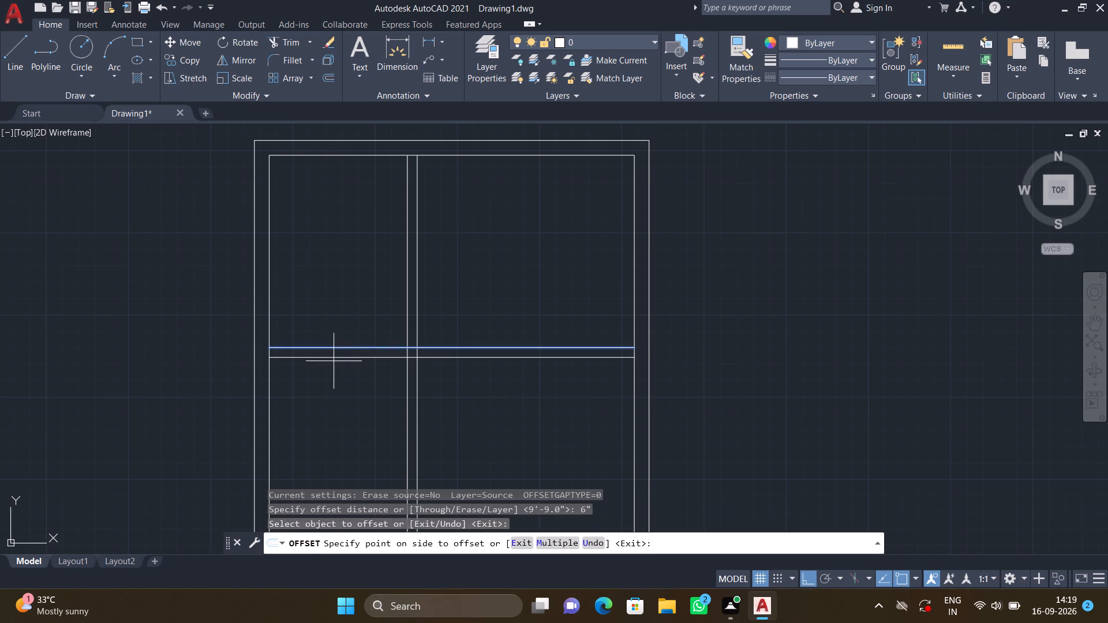
pyautogui.click(332, 370)
pyautogui.press('Return')
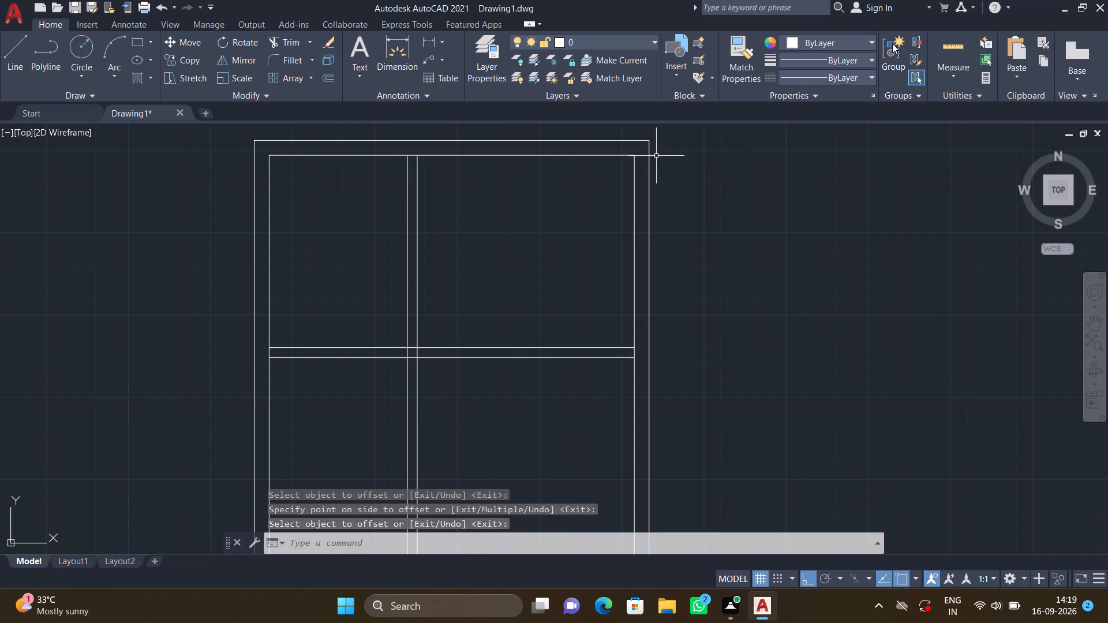
# Check the width and depth of the upper-left room with a quick measurement.
pyautogui.click(951, 71)
pyautogui.click(958, 96)
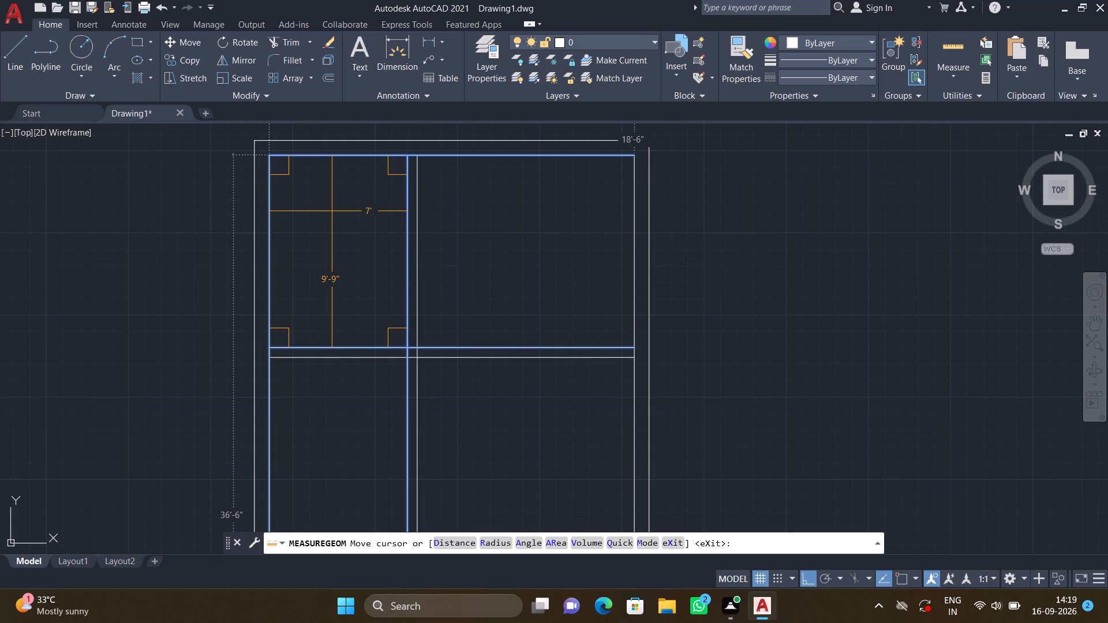
pyautogui.press('Escape')
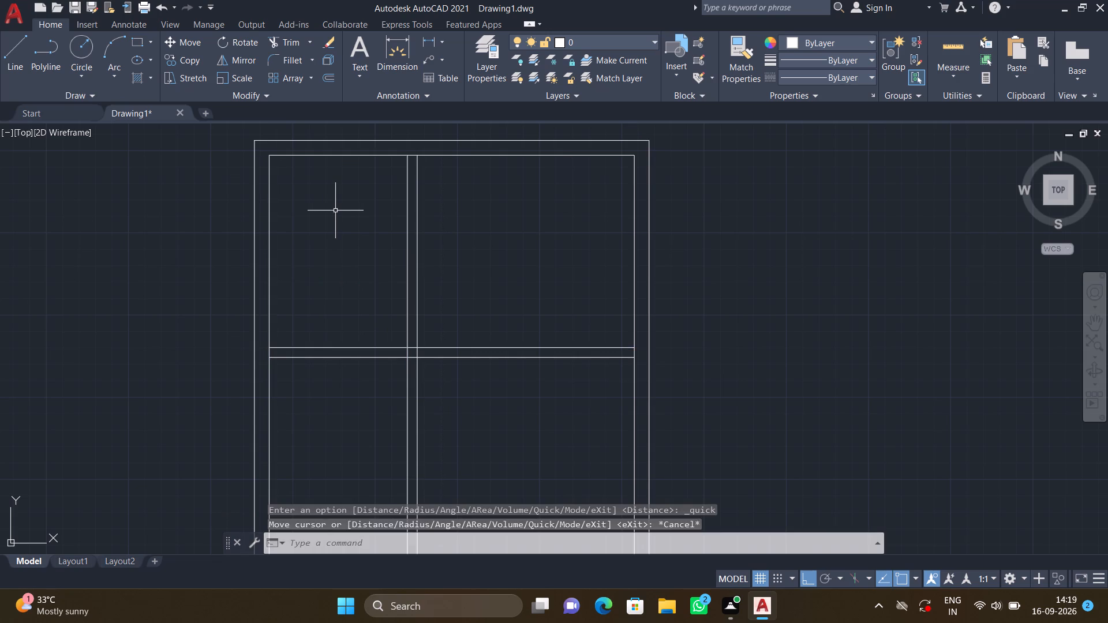
# Offset the inner line of the bottom exterior wall 8'4" up into the interior.
pyautogui.scroll(-1, 335, 211)
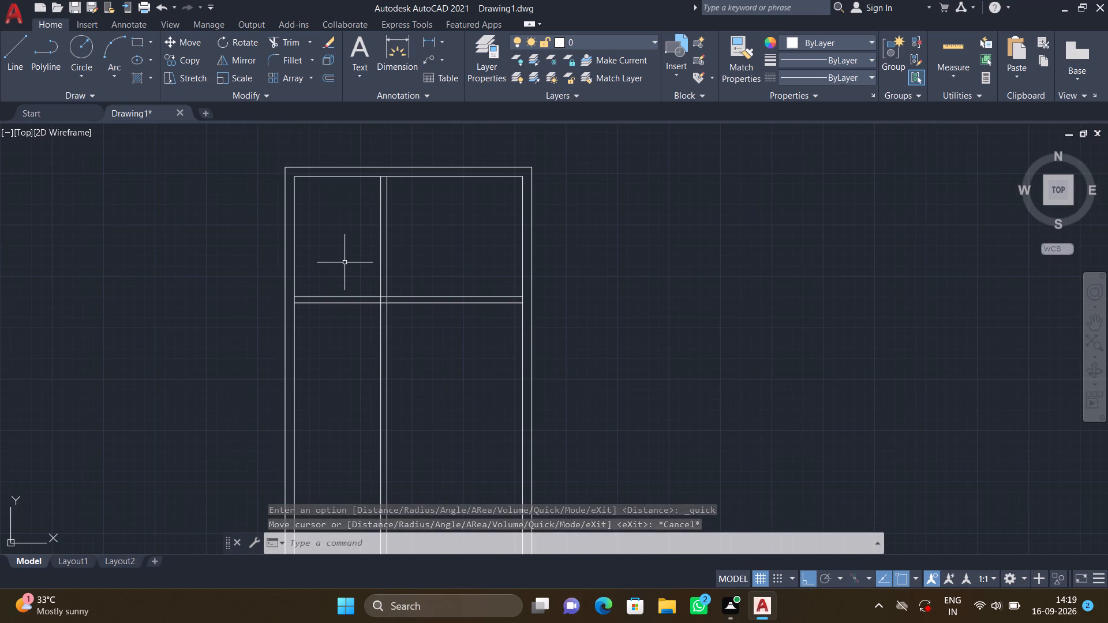
pyautogui.moveTo(344, 261); pyautogui.dragTo(314, 148, button='middle')
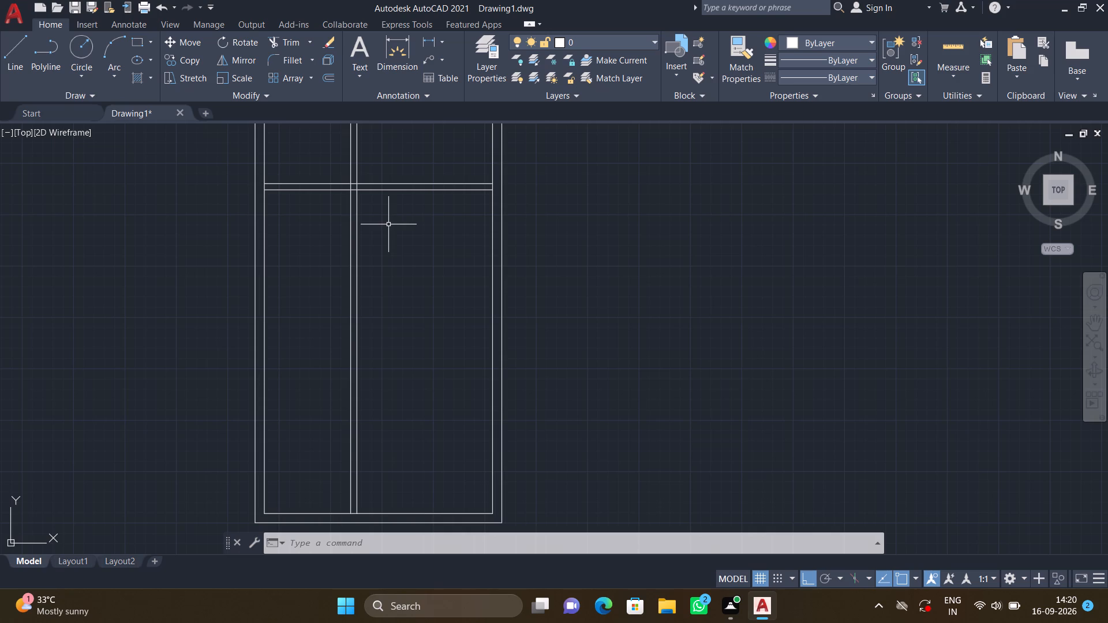
pyautogui.scroll(-1, 373, 244)
pyautogui.moveTo(324, 384); pyautogui.dragTo(323, 333, button='middle')
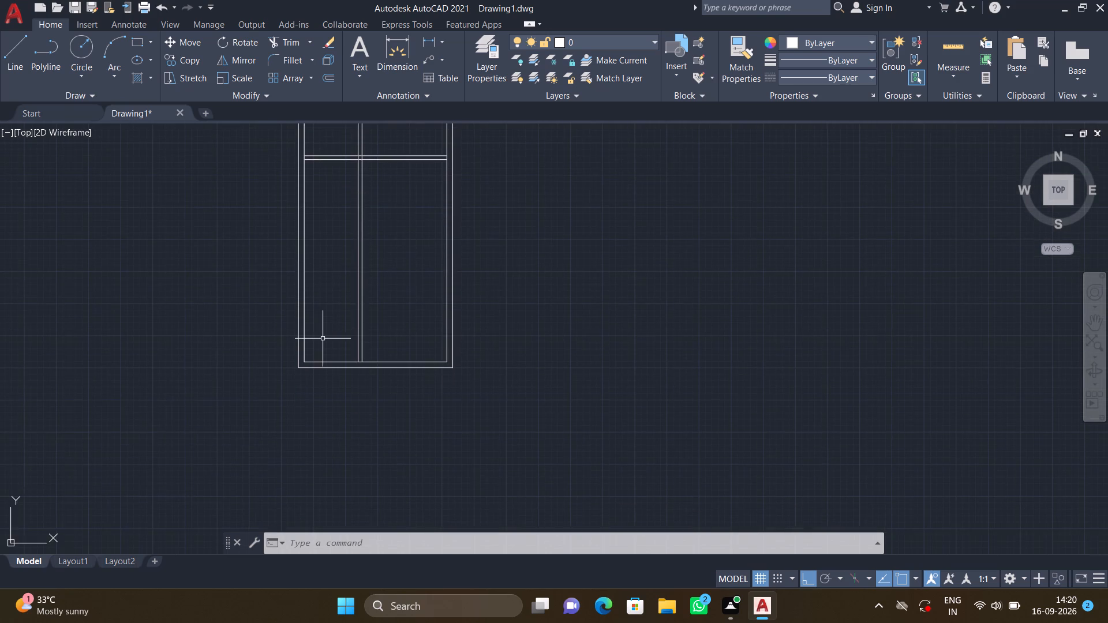
pyautogui.scroll(2, 324, 343)
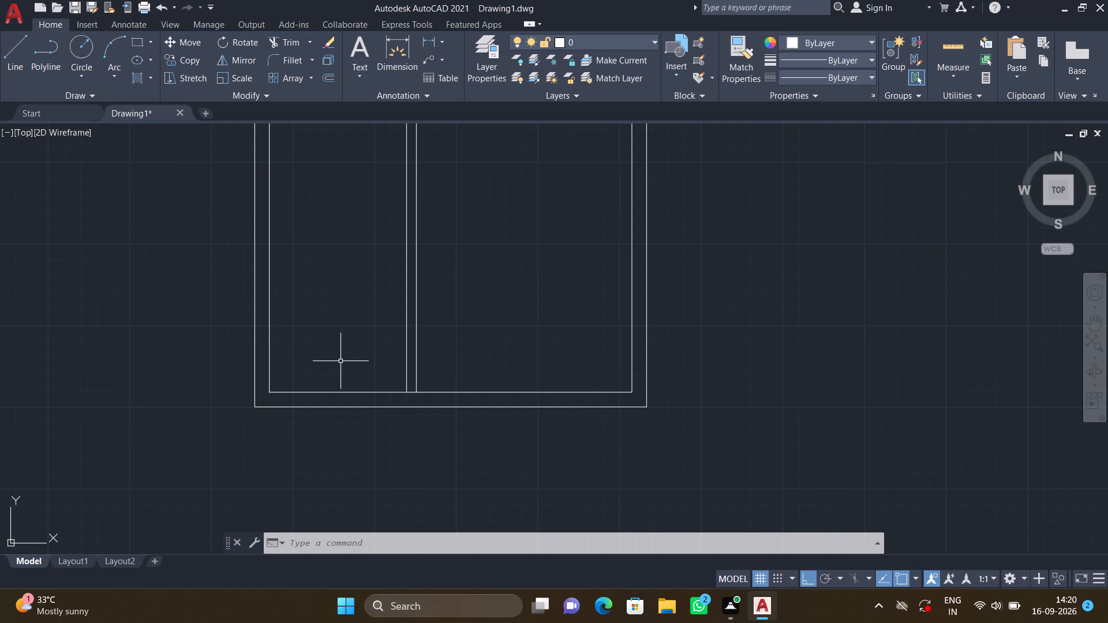
pyautogui.press('o')
pyautogui.press('Return')
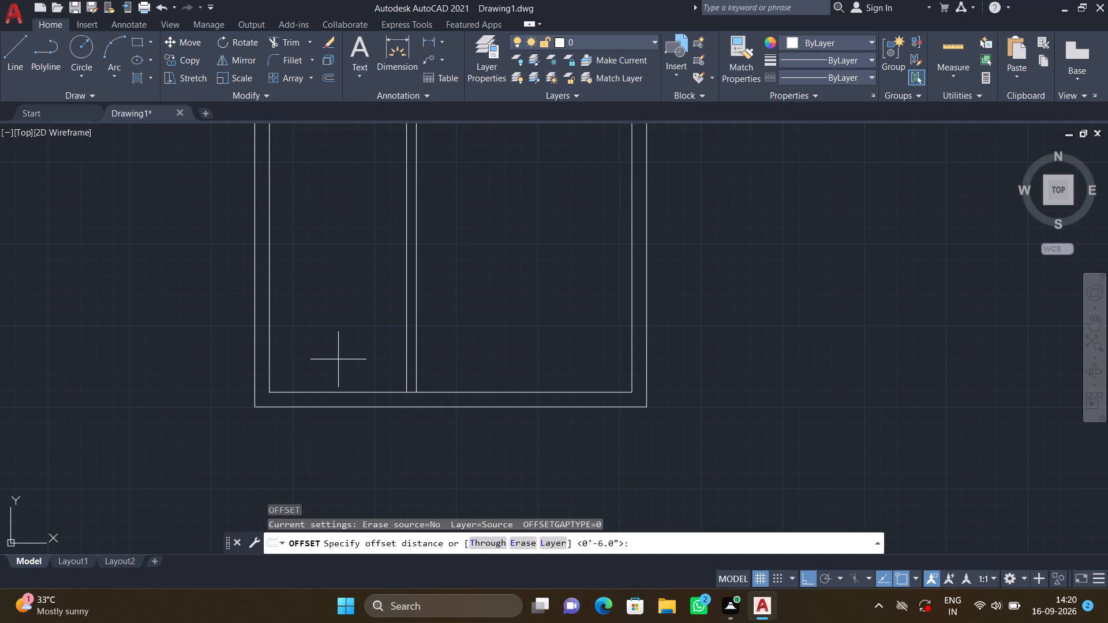
pyautogui.press('8')
pyautogui.press("'")
pyautogui.write('4"')
pyautogui.press('Return')
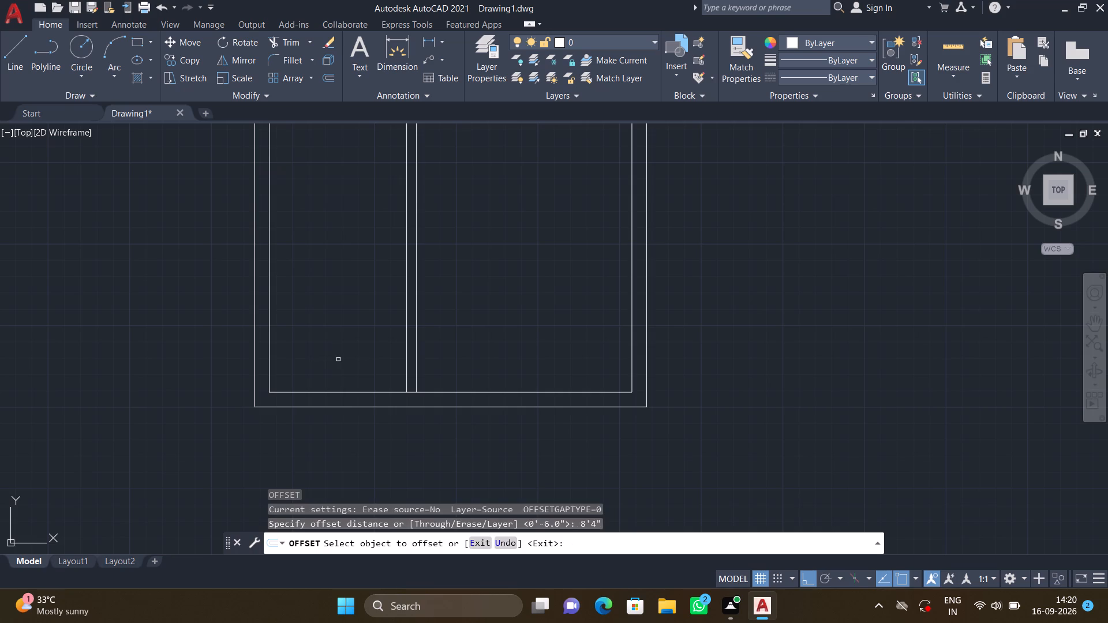
pyautogui.click(339, 392)
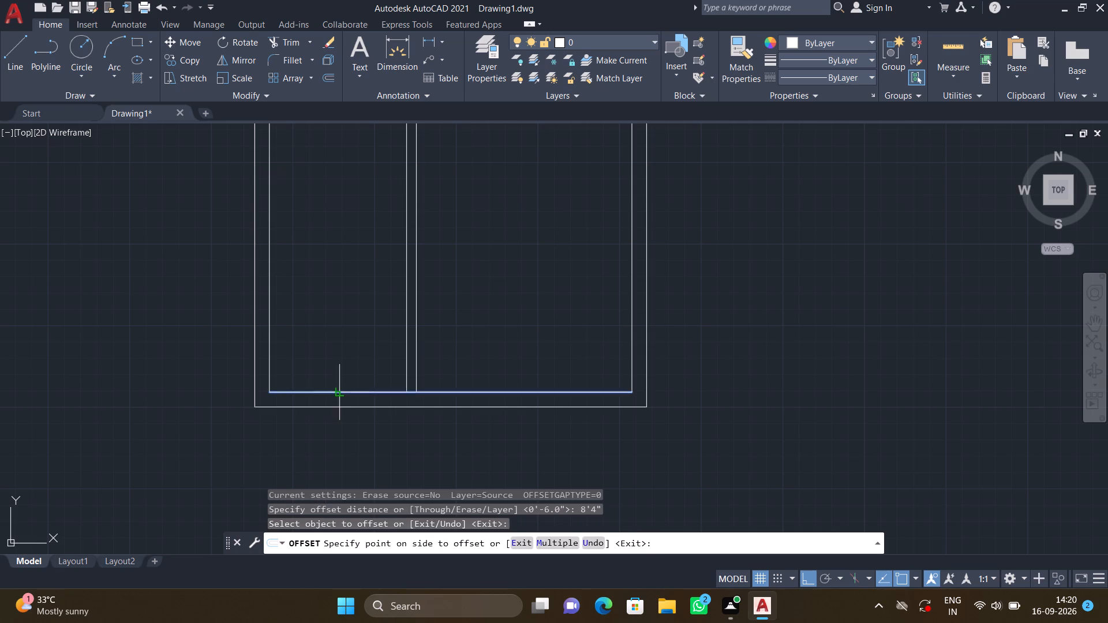
pyautogui.click(365, 292)
pyautogui.press('Return')
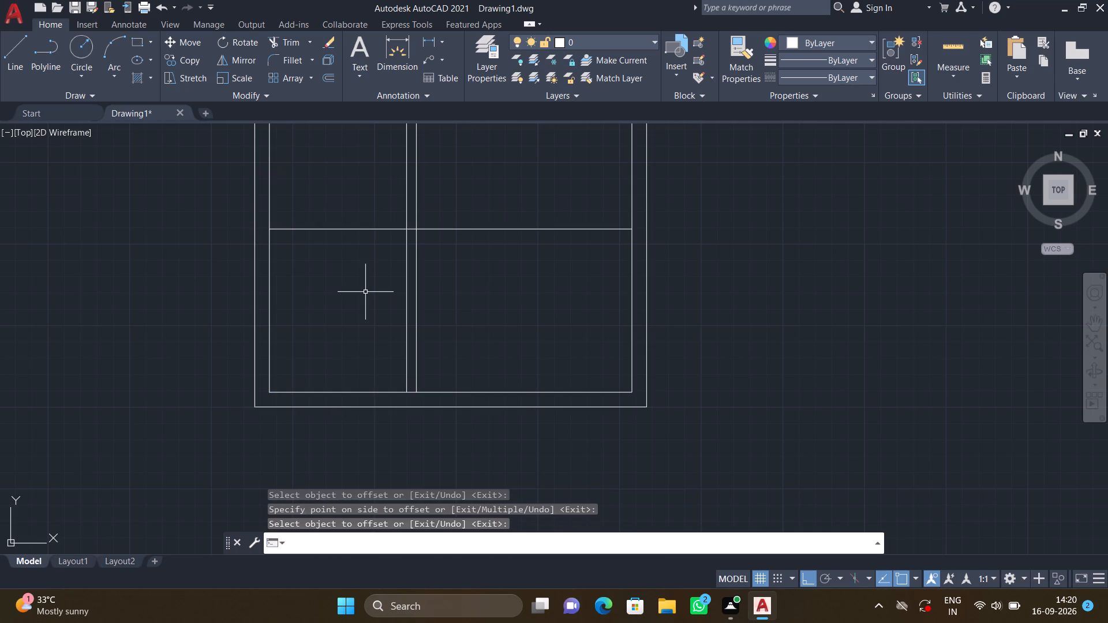
# Offset the lower horizontal partition line 6" upward to give the partition its thickness.
pyautogui.press('o')
pyautogui.press('Return')
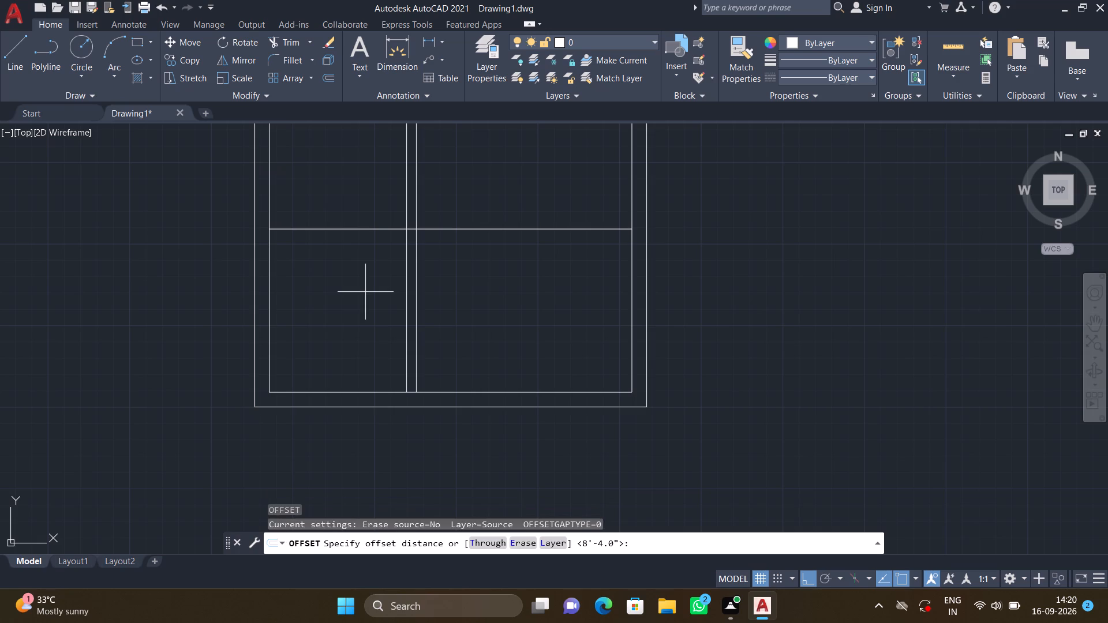
pyautogui.write('6"')
pyautogui.press('Return')
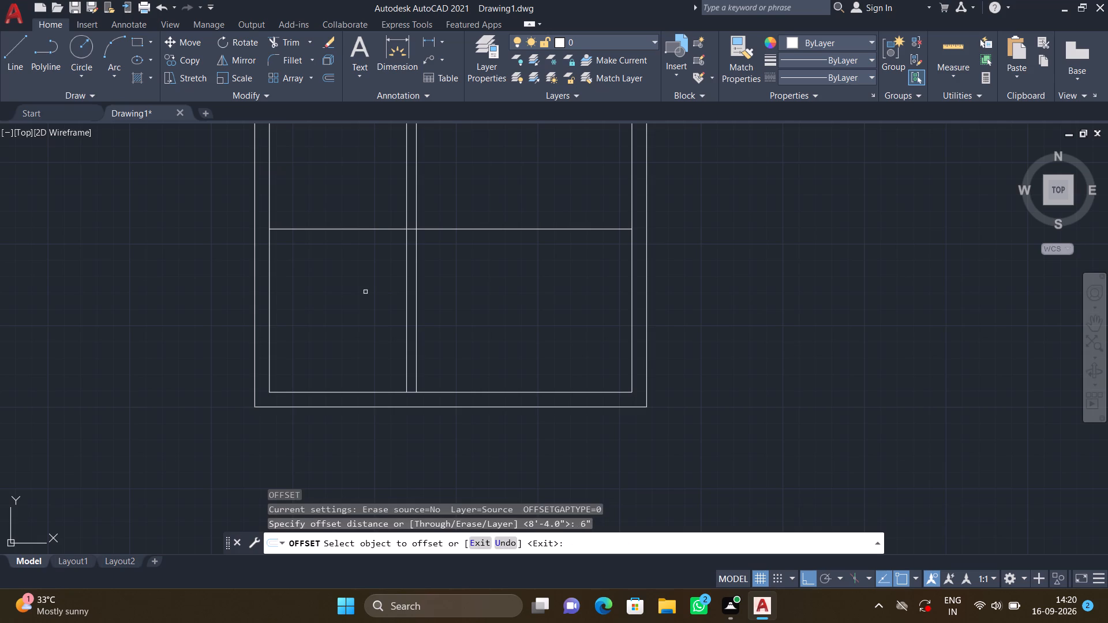
pyautogui.click(335, 228)
pyautogui.click(335, 184)
pyautogui.press('Return')
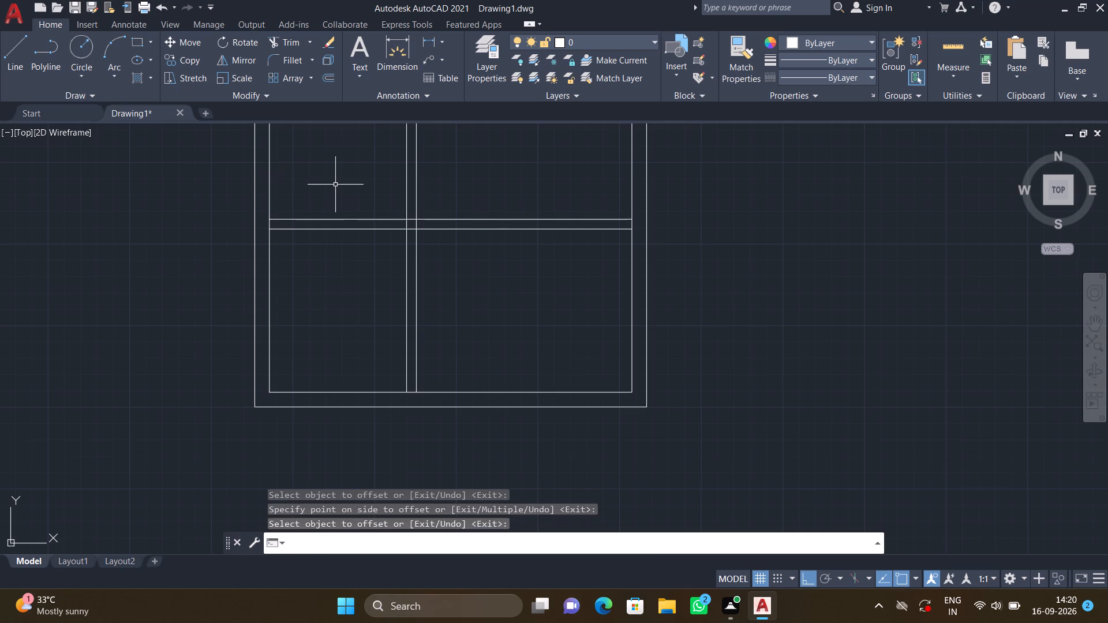
# Trim both lower horizontal partition lines between the vertical partition and the right exterior wall.
pyautogui.write('TR')
pyautogui.press('Return')
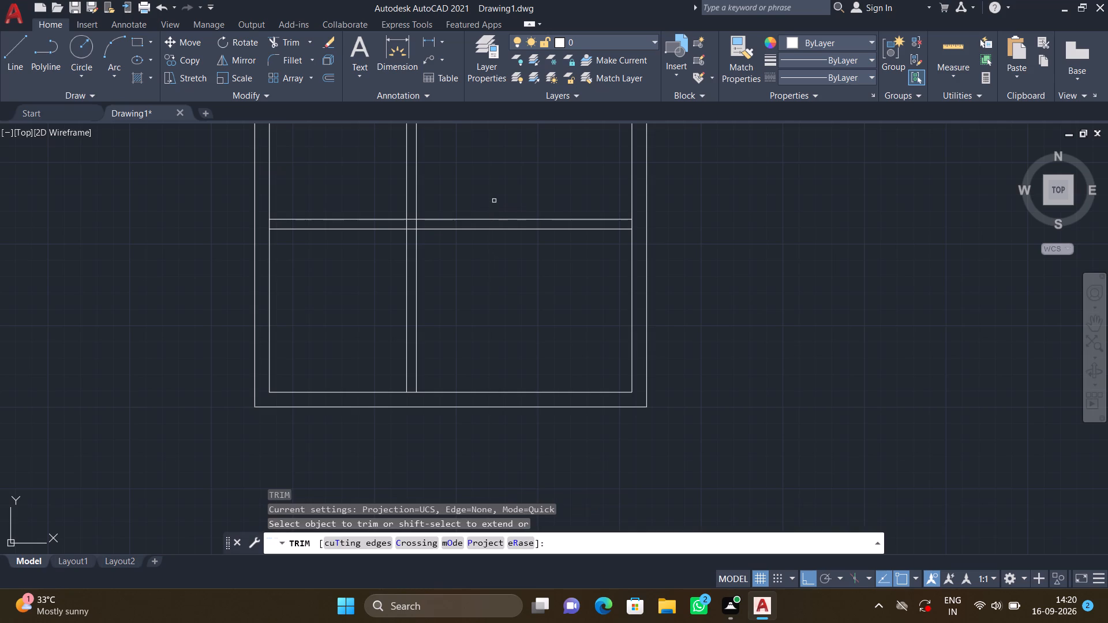
pyautogui.click(494, 201)
pyautogui.click(503, 272)
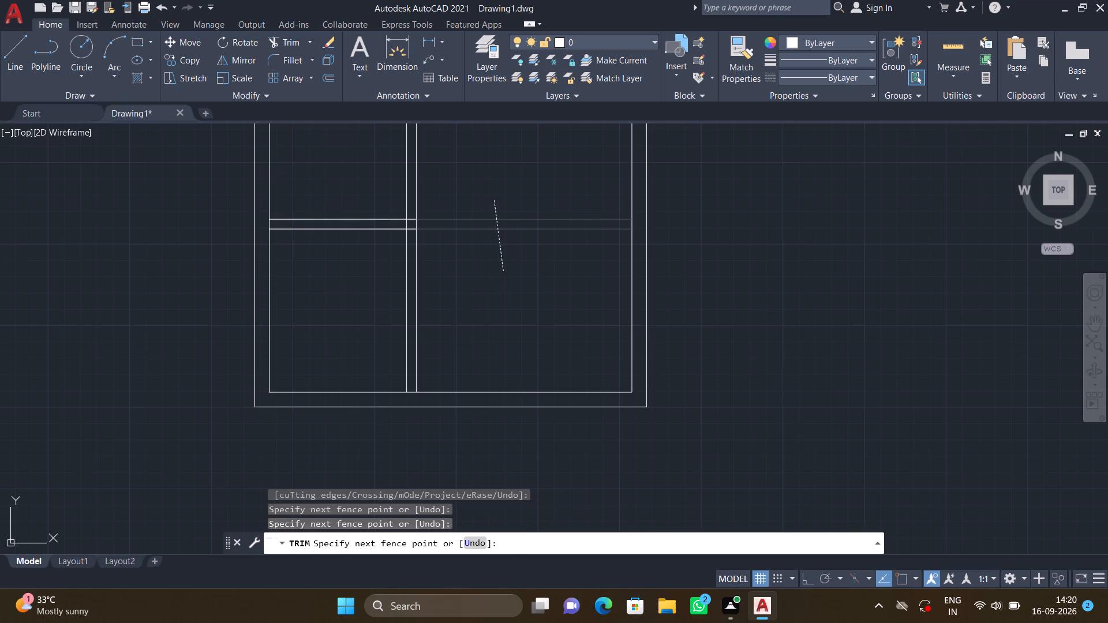
pyautogui.press('Return')
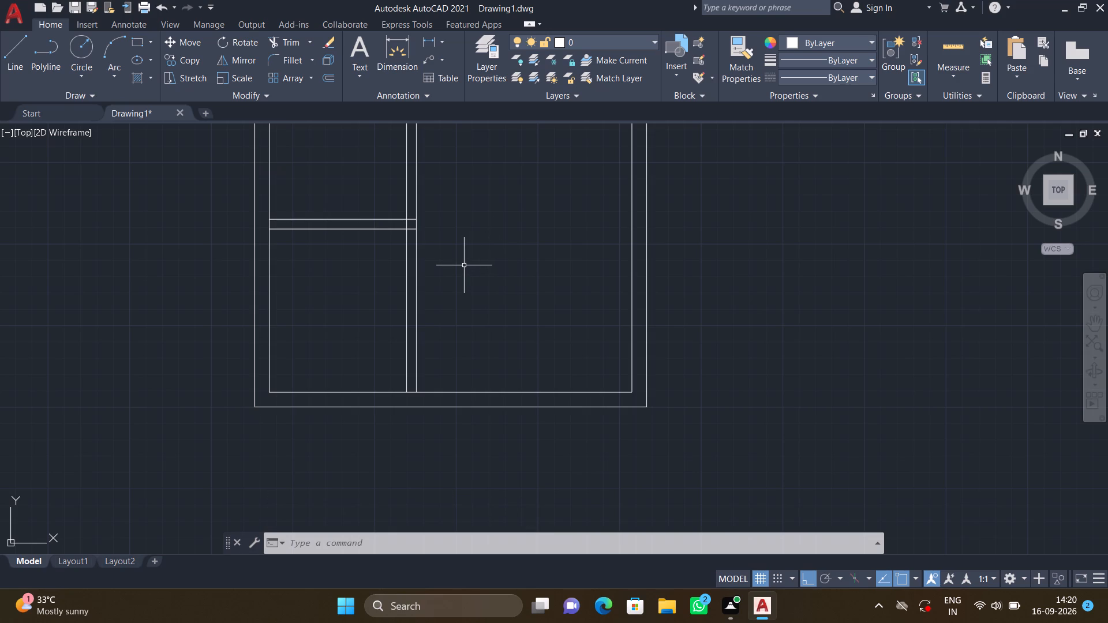
# Offset the inner line of the bottom exterior wall 10'10" up into the interior.
pyautogui.press('o')
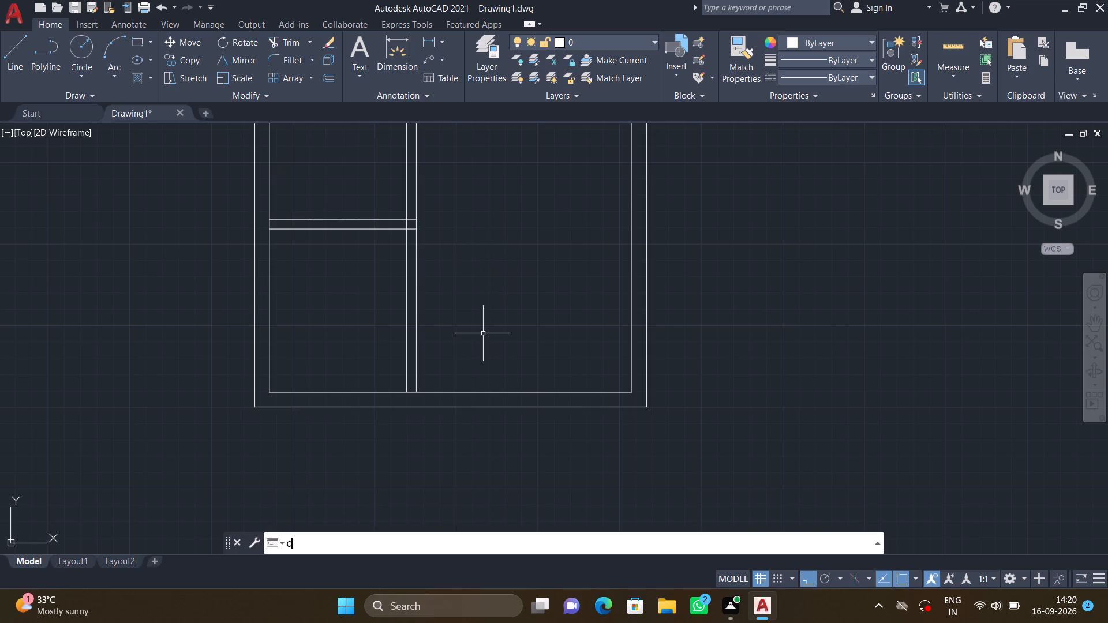
pyautogui.press('Return')
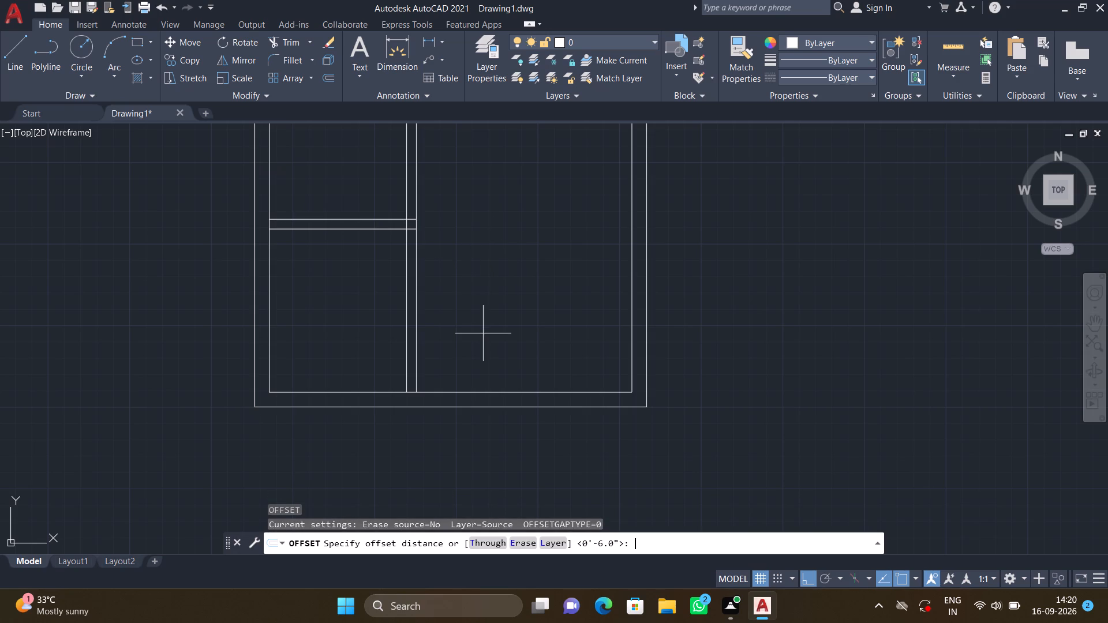
pyautogui.write("10'")
pyautogui.write('10"')
pyautogui.press('Return')
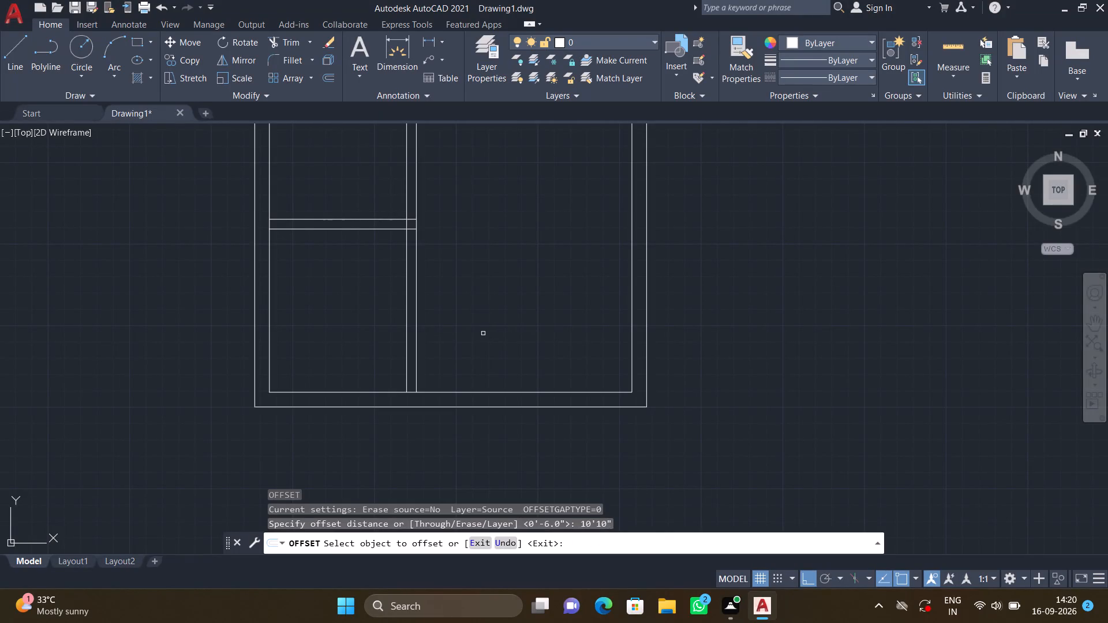
pyautogui.click(540, 392)
pyautogui.click(515, 241)
pyautogui.press('Return')
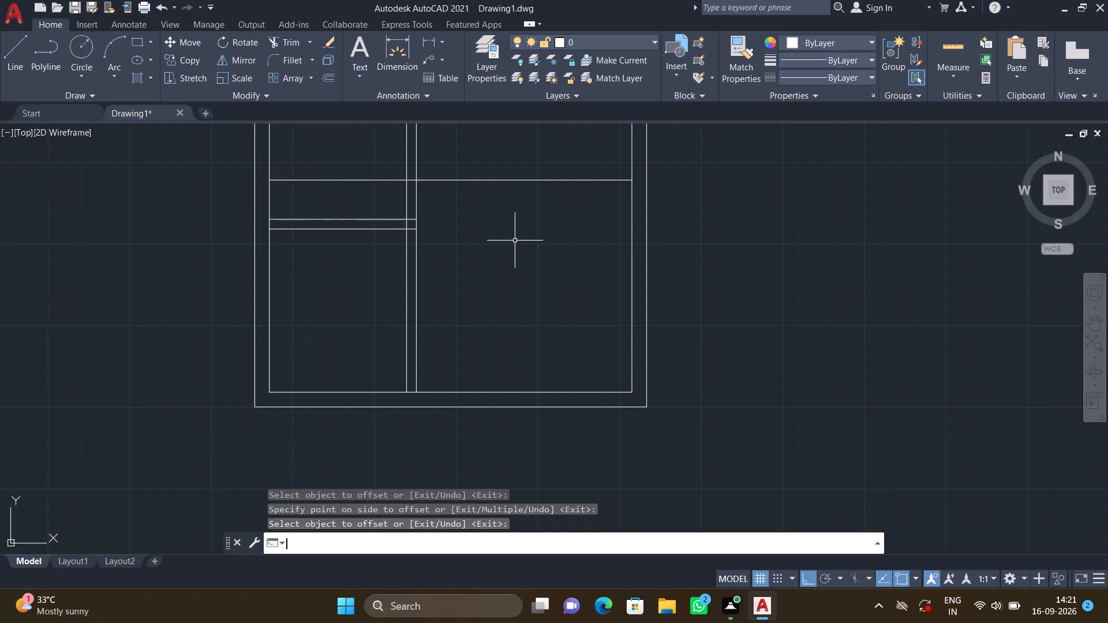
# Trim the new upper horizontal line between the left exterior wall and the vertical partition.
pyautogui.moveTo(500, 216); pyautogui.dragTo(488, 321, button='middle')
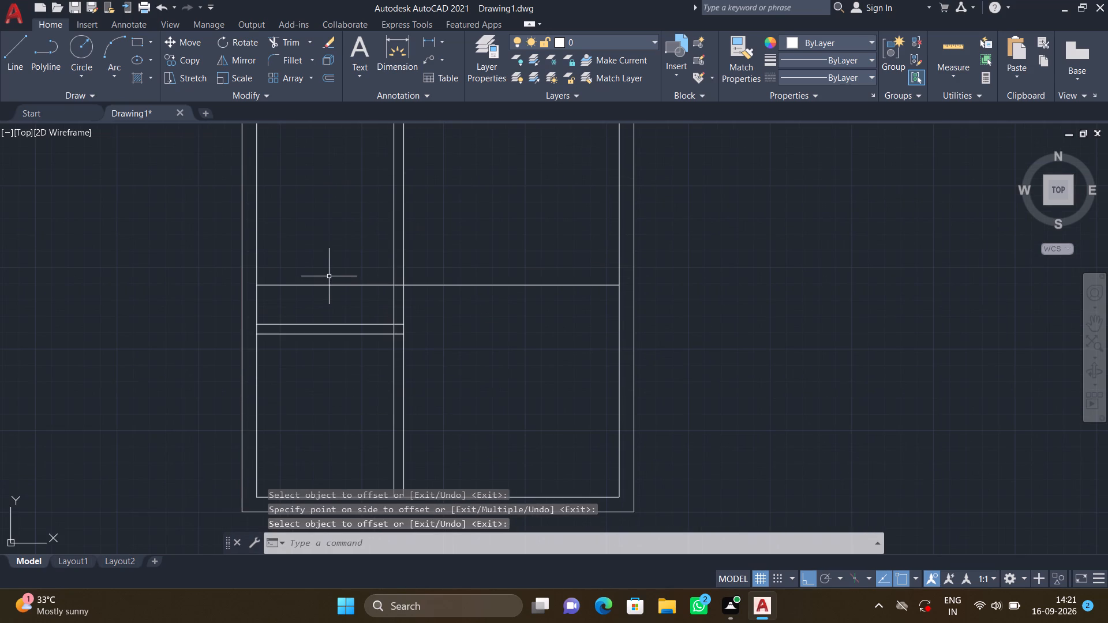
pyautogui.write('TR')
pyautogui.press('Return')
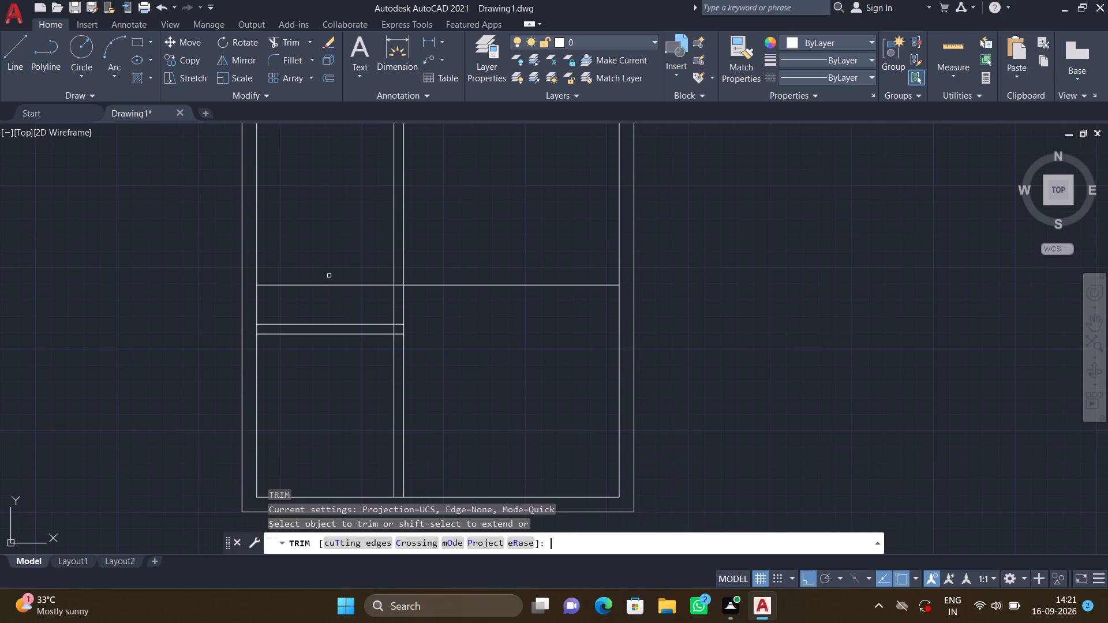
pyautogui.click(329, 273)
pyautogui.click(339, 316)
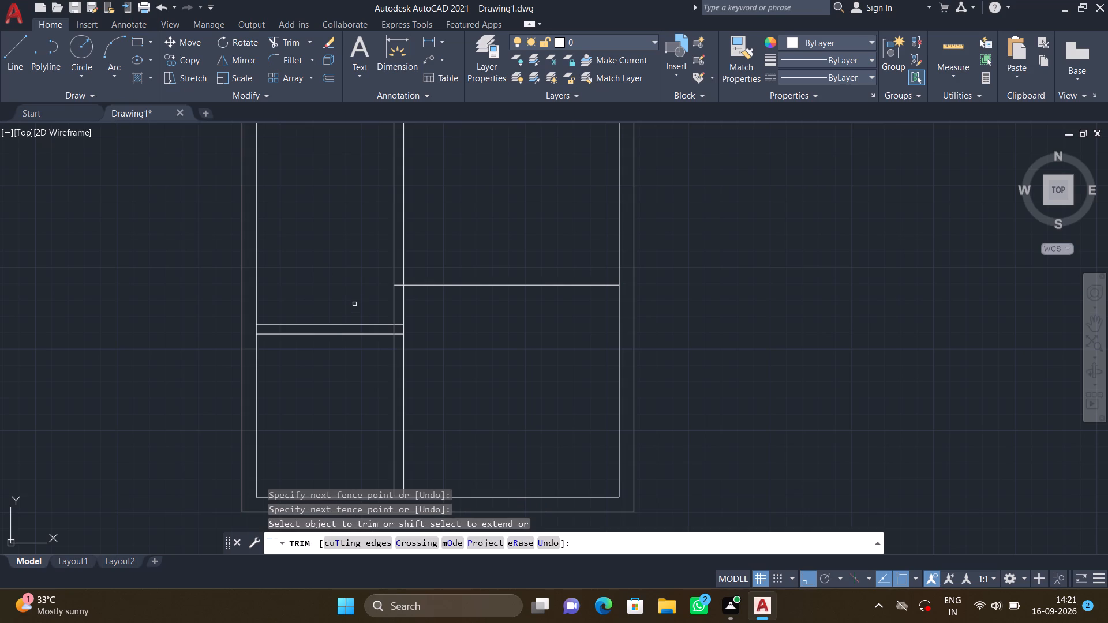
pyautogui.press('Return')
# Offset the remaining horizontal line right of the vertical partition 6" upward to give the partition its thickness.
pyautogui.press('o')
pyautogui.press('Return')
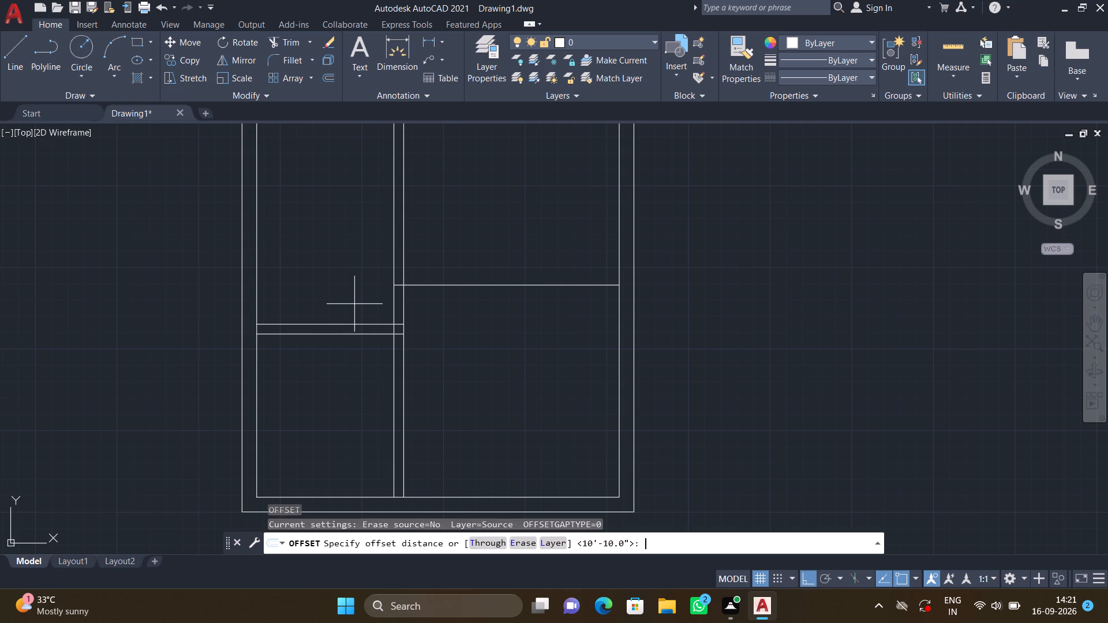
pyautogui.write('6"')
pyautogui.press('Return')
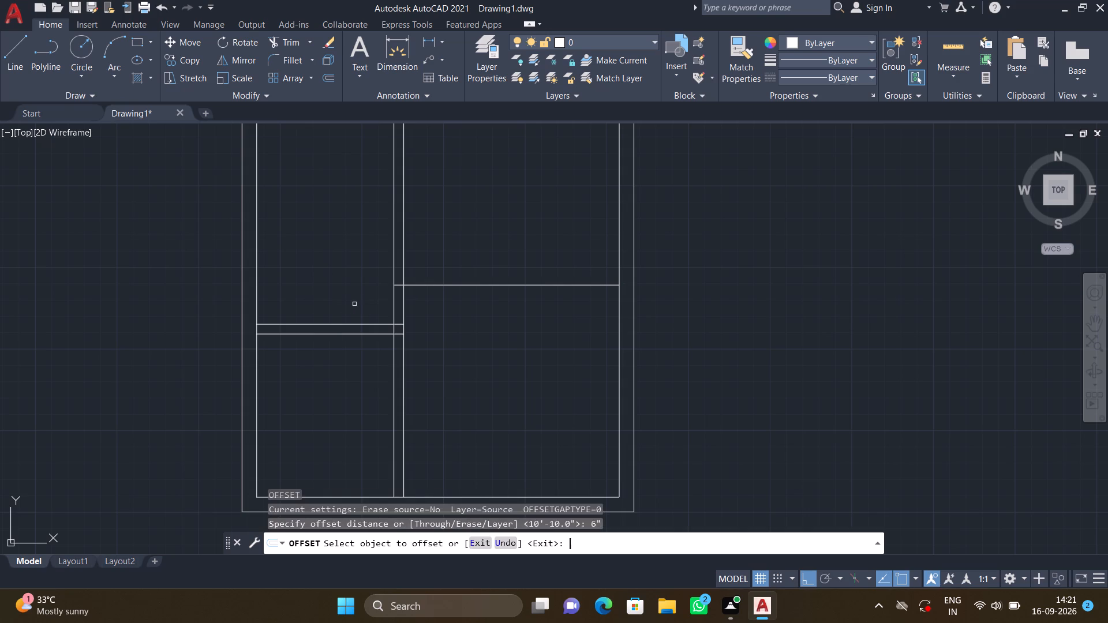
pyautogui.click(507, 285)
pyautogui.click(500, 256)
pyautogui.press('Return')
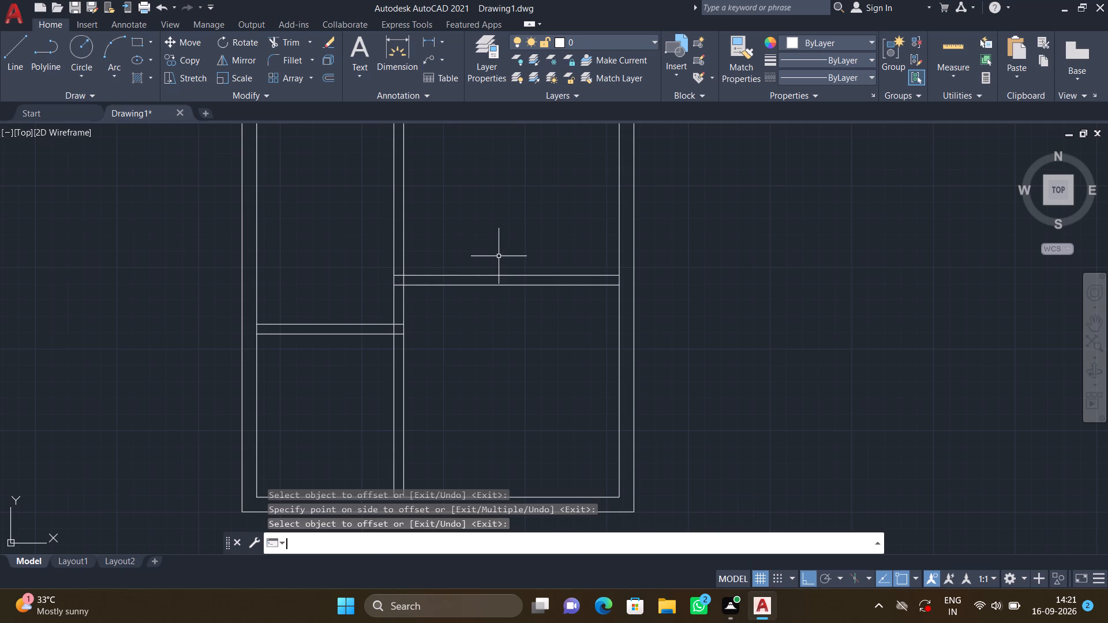
# Measure the clear dimensions of the two bottom rooms on either side of the vertical partition.
pyautogui.scroll(-1, 495, 270)
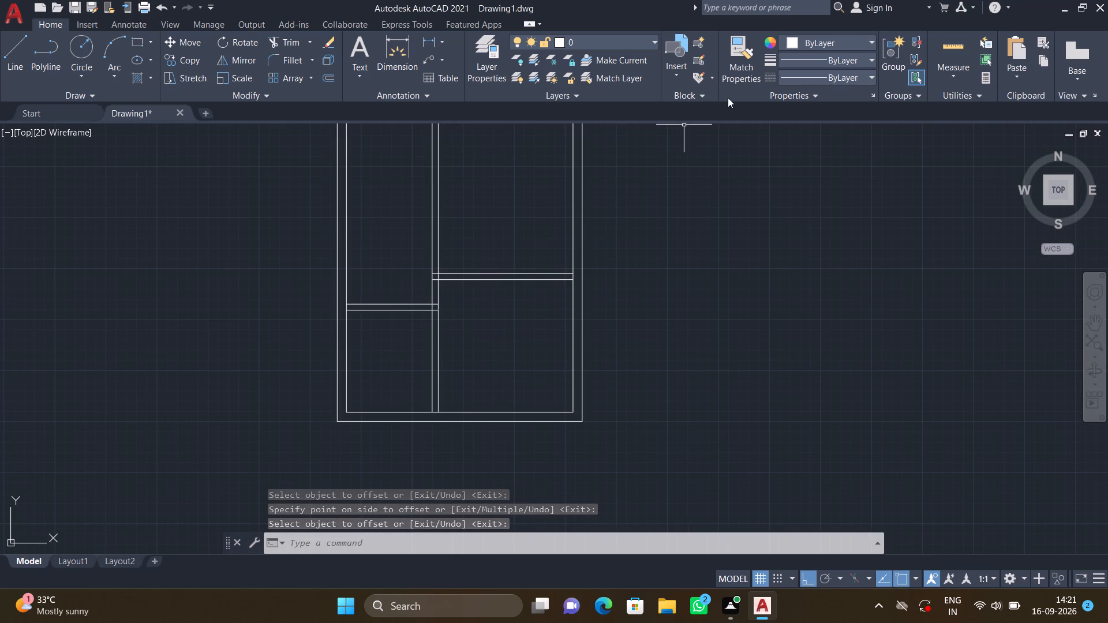
pyautogui.click(953, 76)
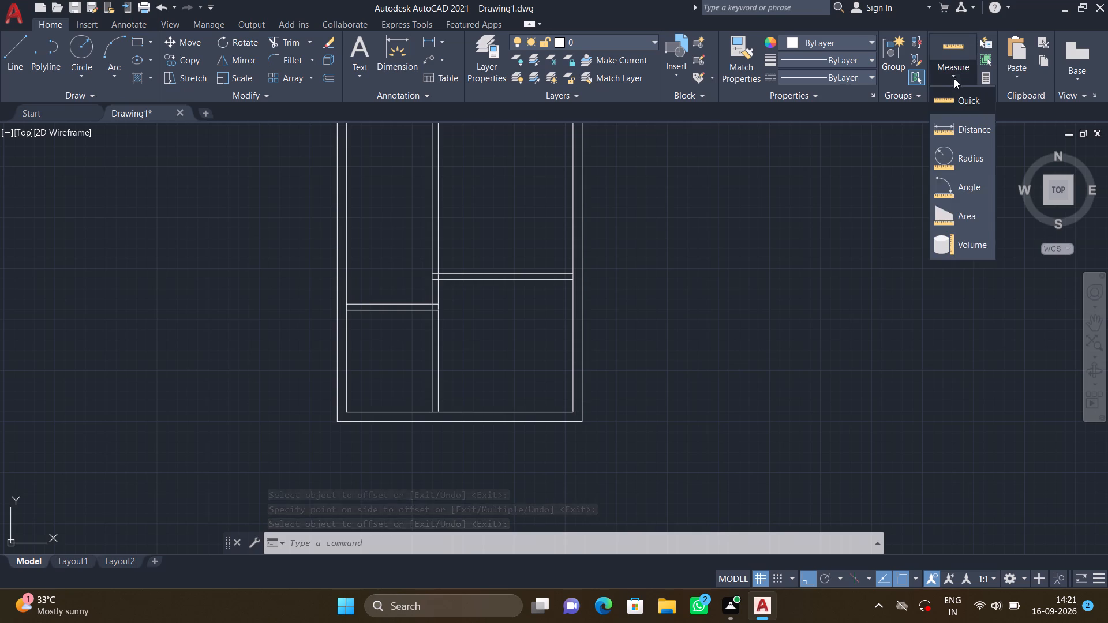
pyautogui.click(960, 93)
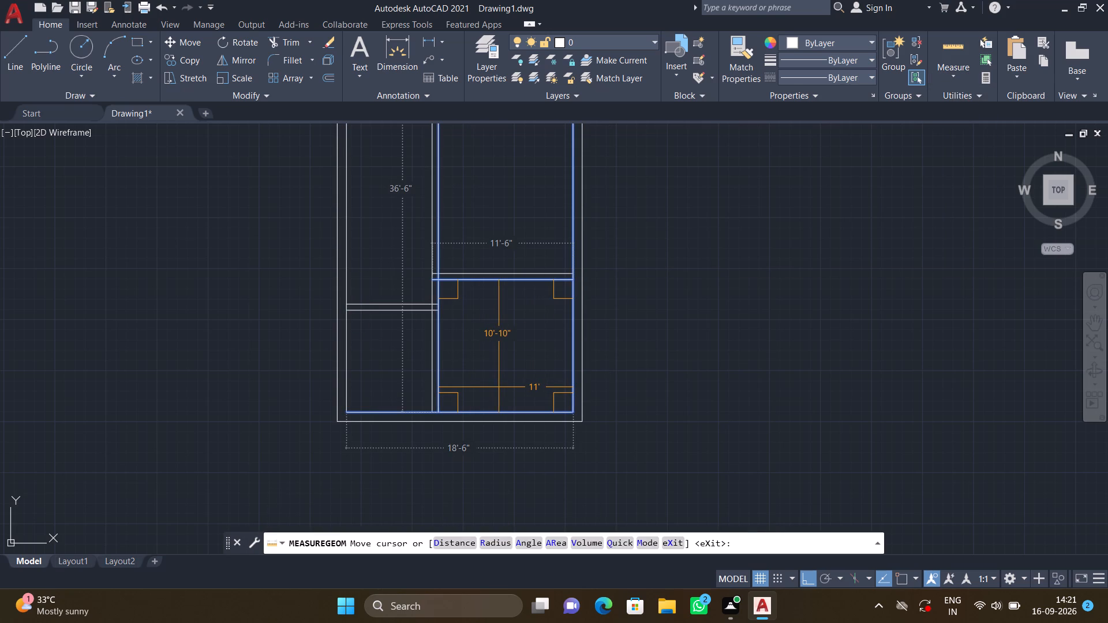
pyautogui.scroll(1, 486, 387)
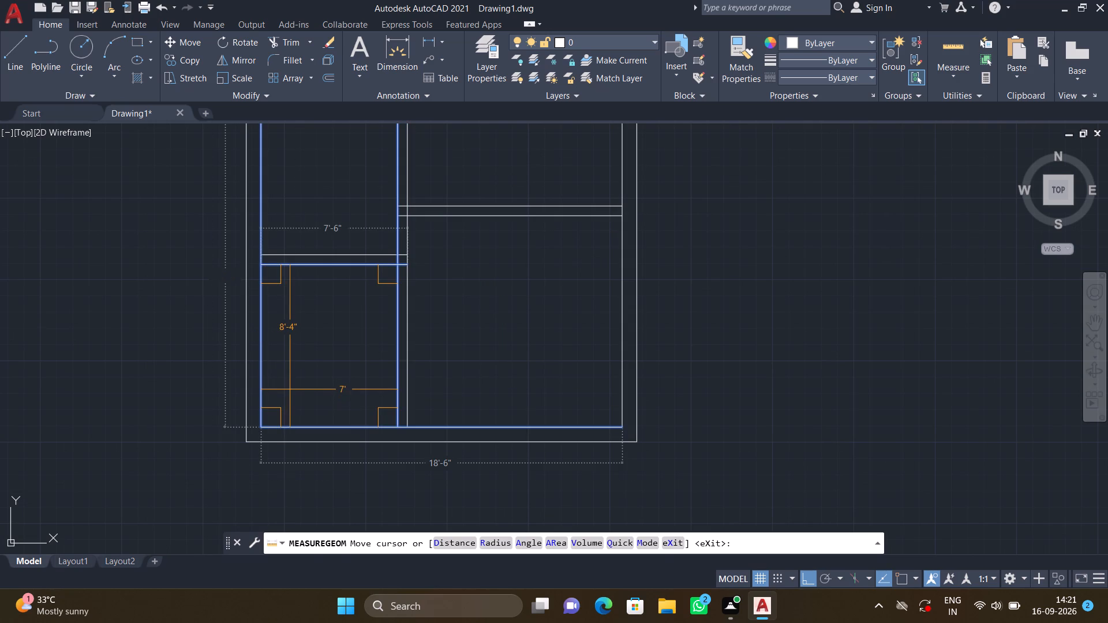
pyautogui.press('Escape')
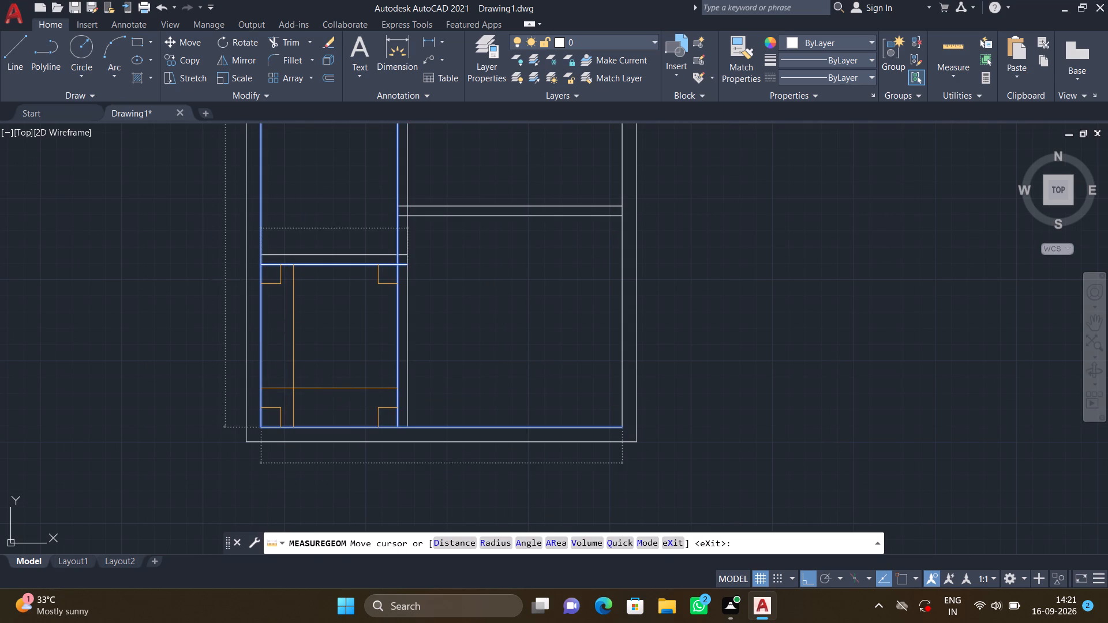
# Delete both horizontal partition lines between the vertical partition and the right exterior wall.
pyautogui.click(537, 215)
pyautogui.click(537, 201)
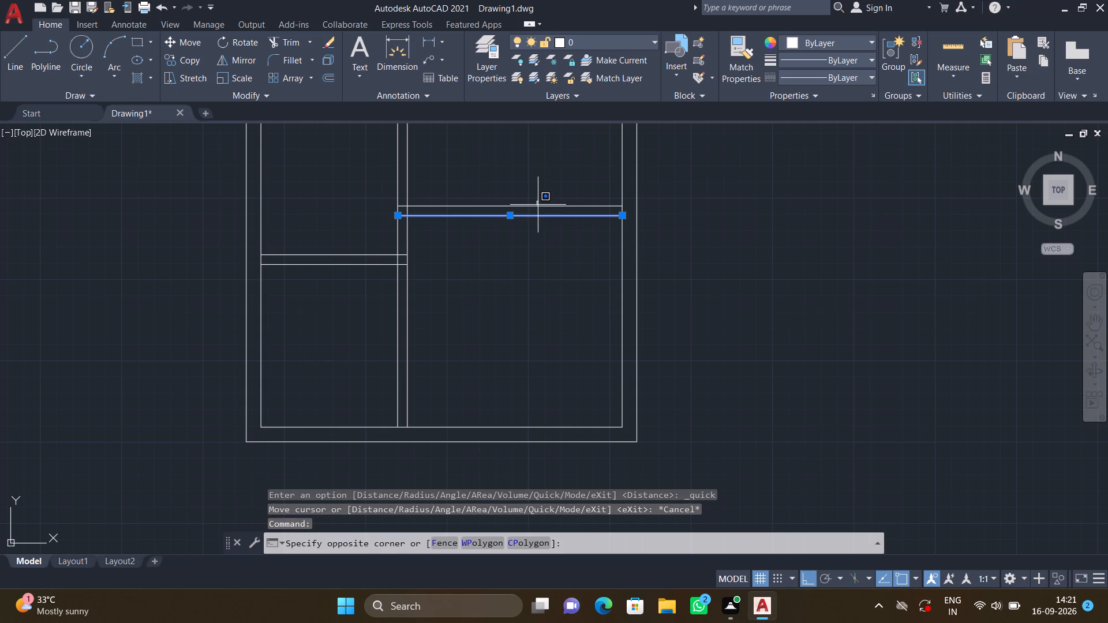
pyautogui.click(538, 205)
pyautogui.click(538, 207)
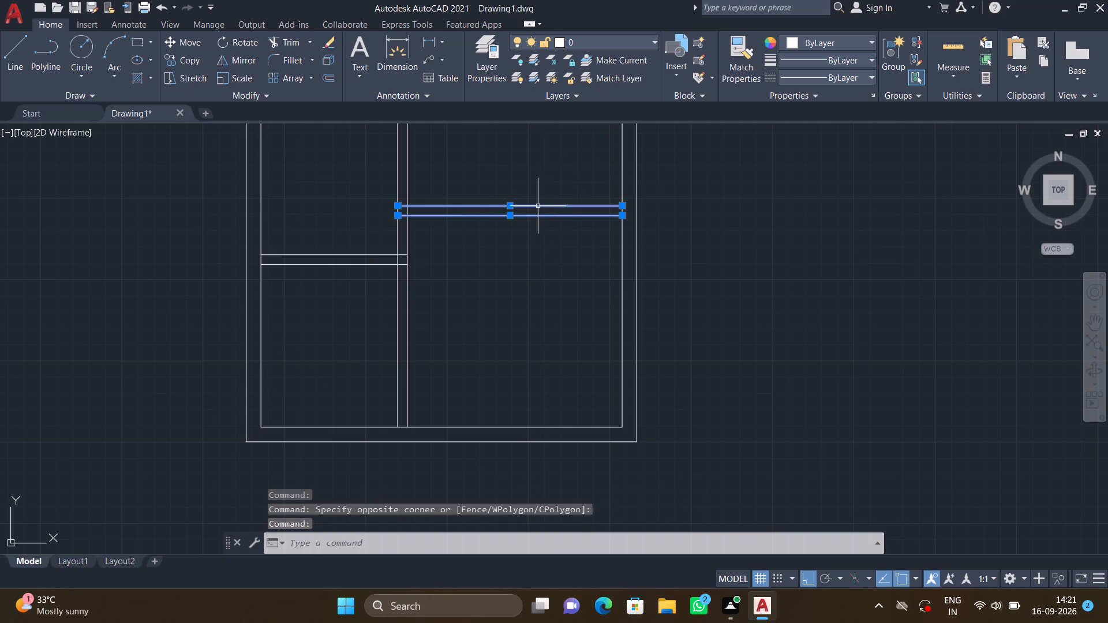
pyautogui.press('Delete')
# Offset the inner line of the bottom exterior wall 10'0" up into the interior.
pyautogui.press('o')
pyautogui.press('Return')
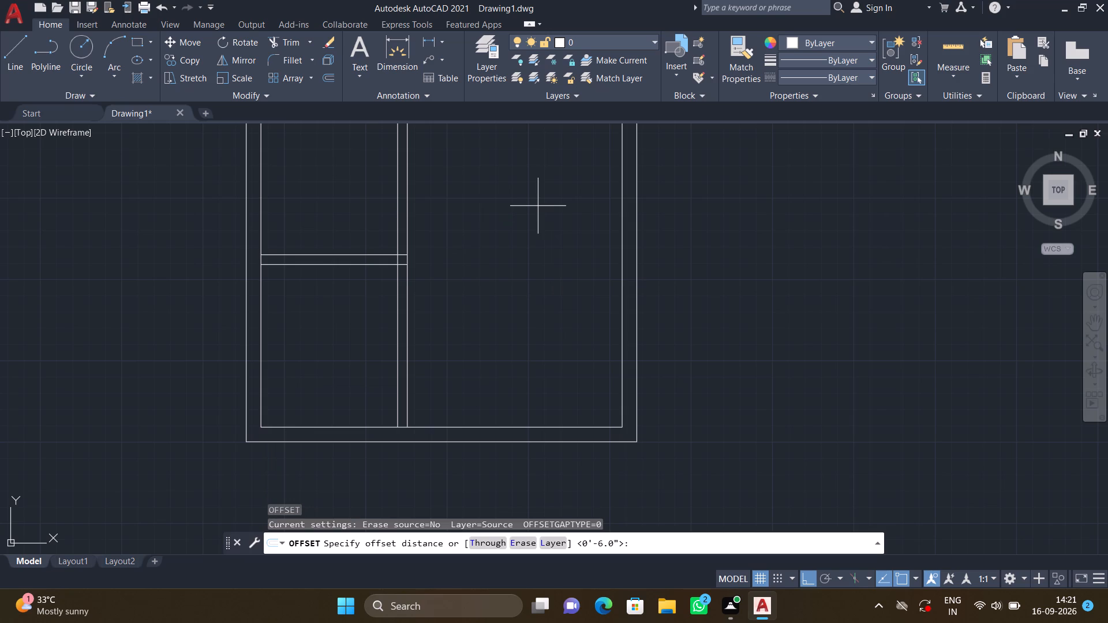
pyautogui.write('10\'0"')
pyautogui.press('Return')
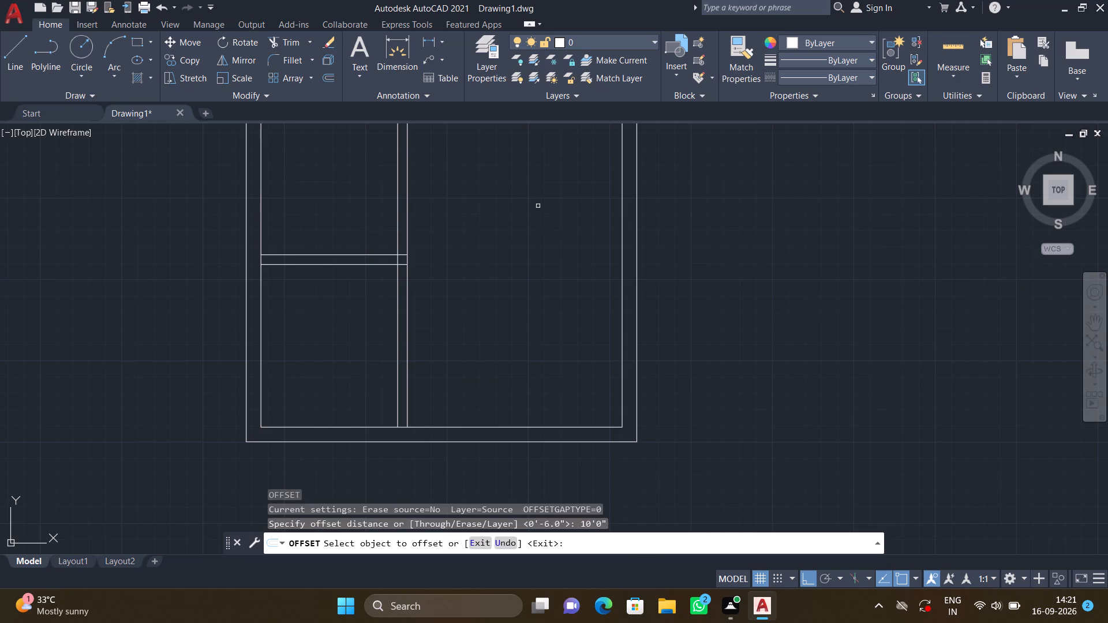
pyautogui.click(480, 426)
pyautogui.click(484, 288)
pyautogui.press('Return')
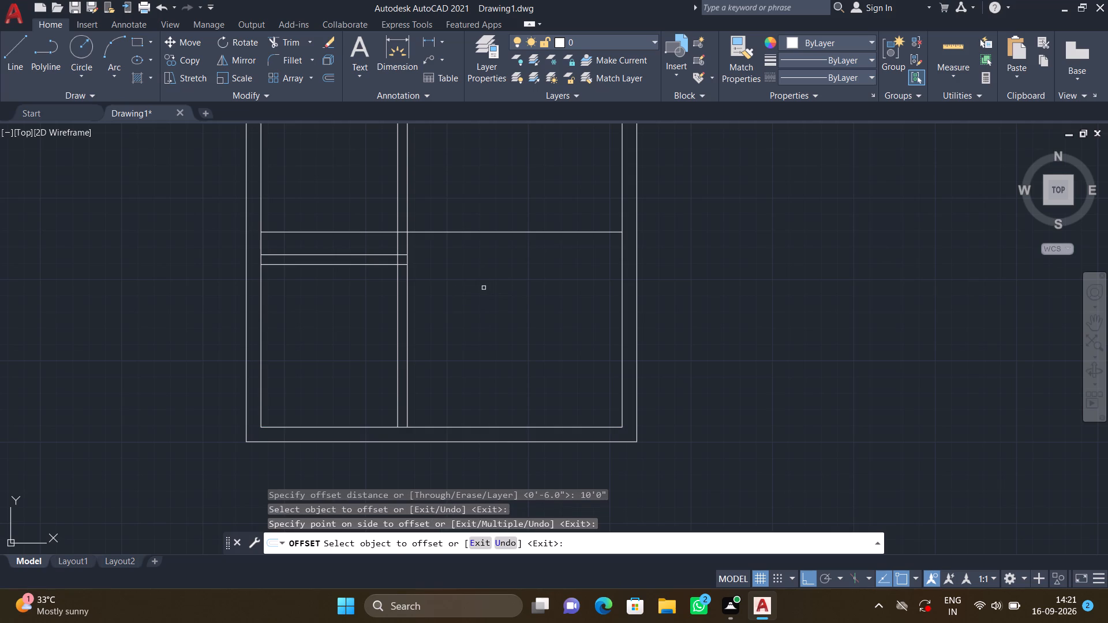
# Offset the new horizontal partition line 6" upward to give the partition its thickness.
pyautogui.press('o')
pyautogui.press('Return')
pyautogui.write('6"')
pyautogui.press('Return')
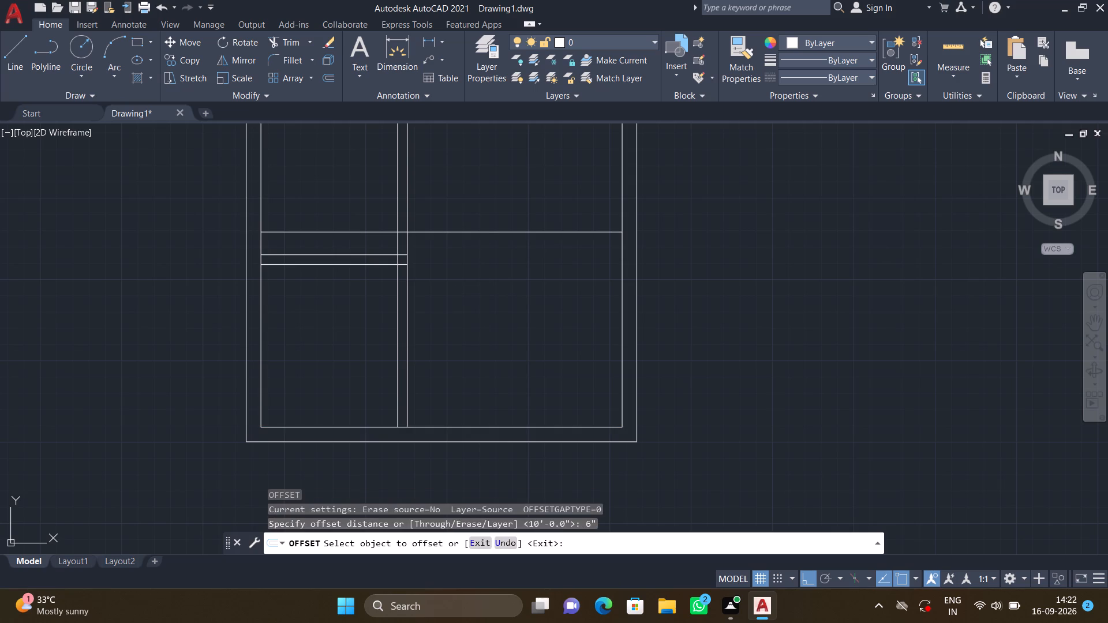
pyautogui.click(492, 232)
pyautogui.click(492, 212)
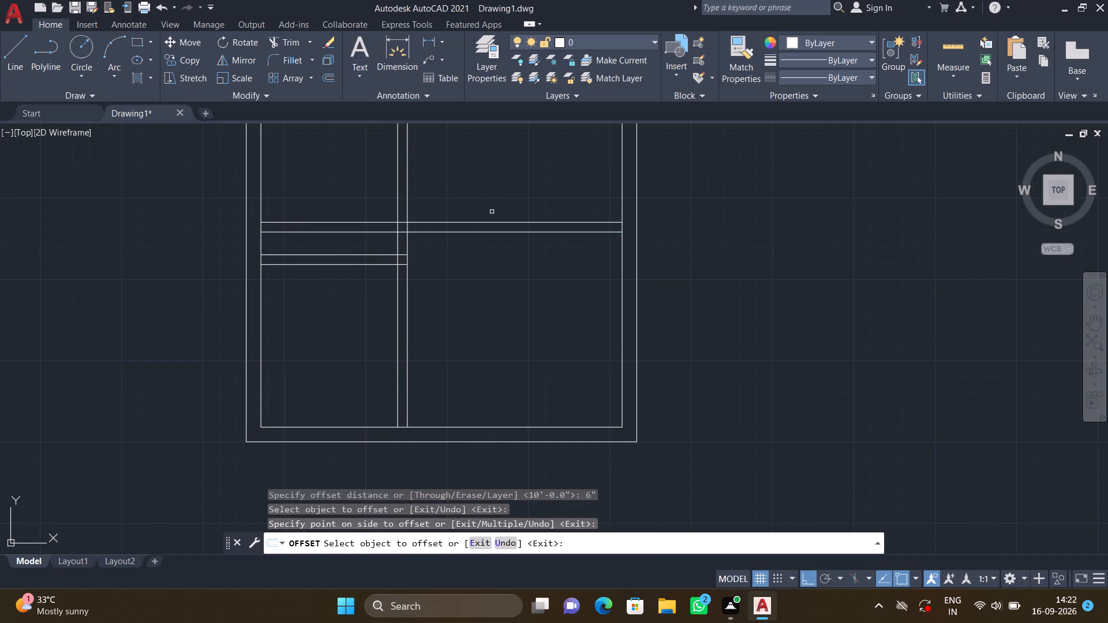
pyautogui.press('Return')
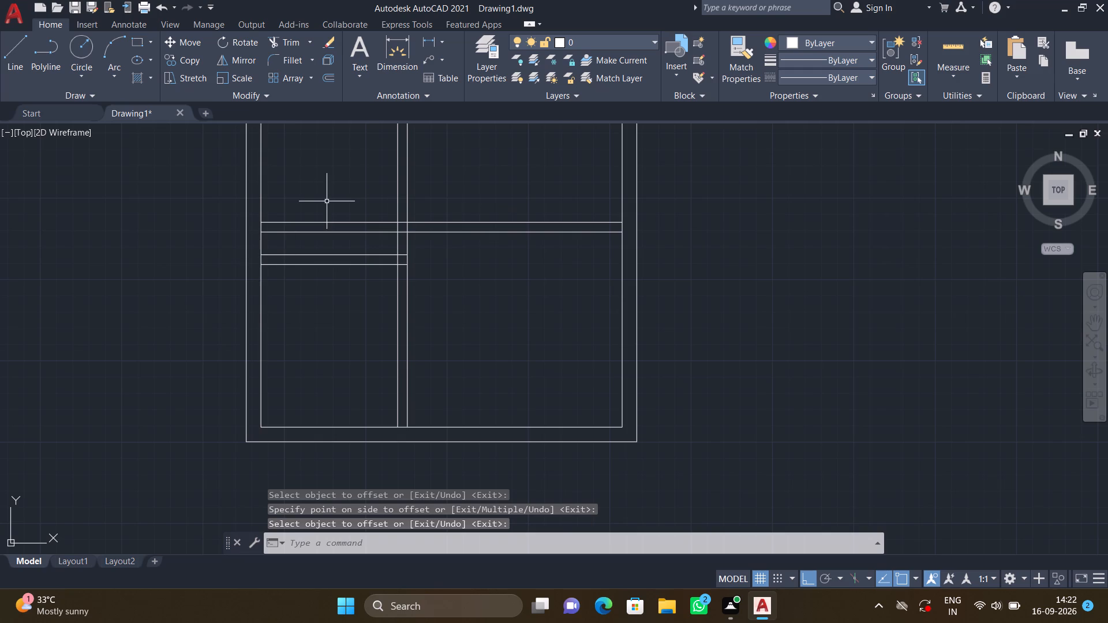
# Trim both new horizontal partition lines between the left exterior wall and the vertical partition.
pyautogui.write('TR')
pyautogui.press('Return')
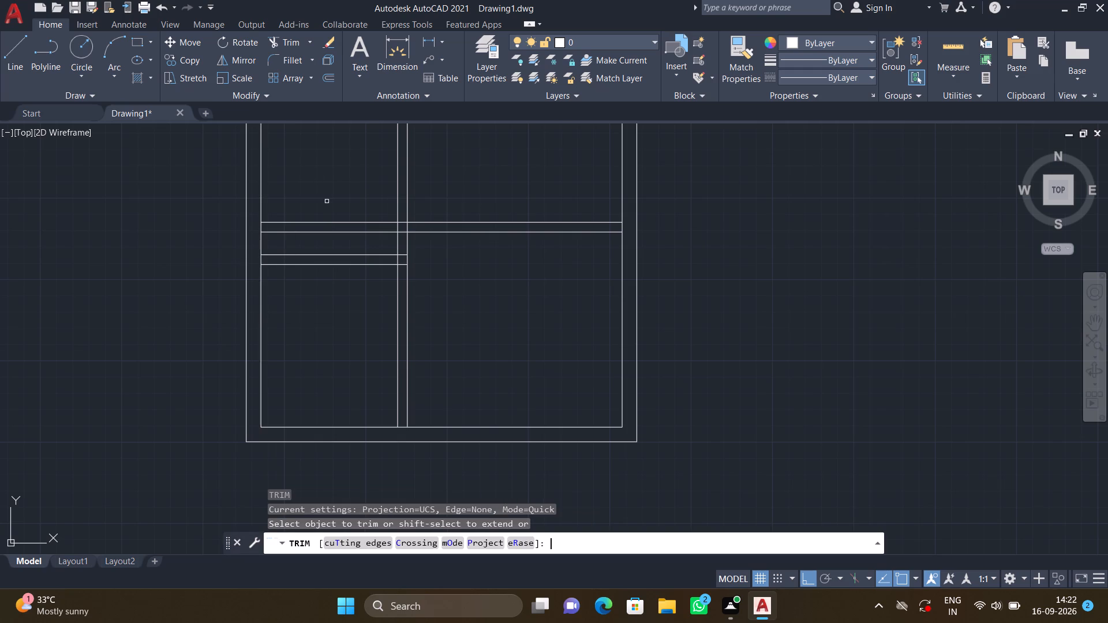
pyautogui.click(326, 201)
pyautogui.click(342, 240)
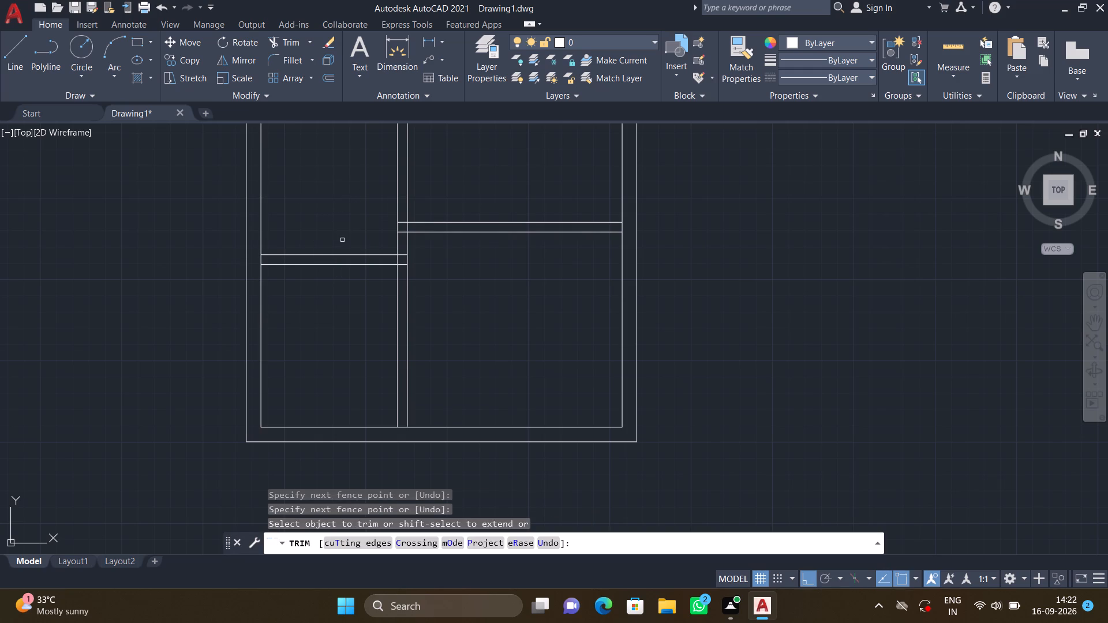
pyautogui.press('Return')
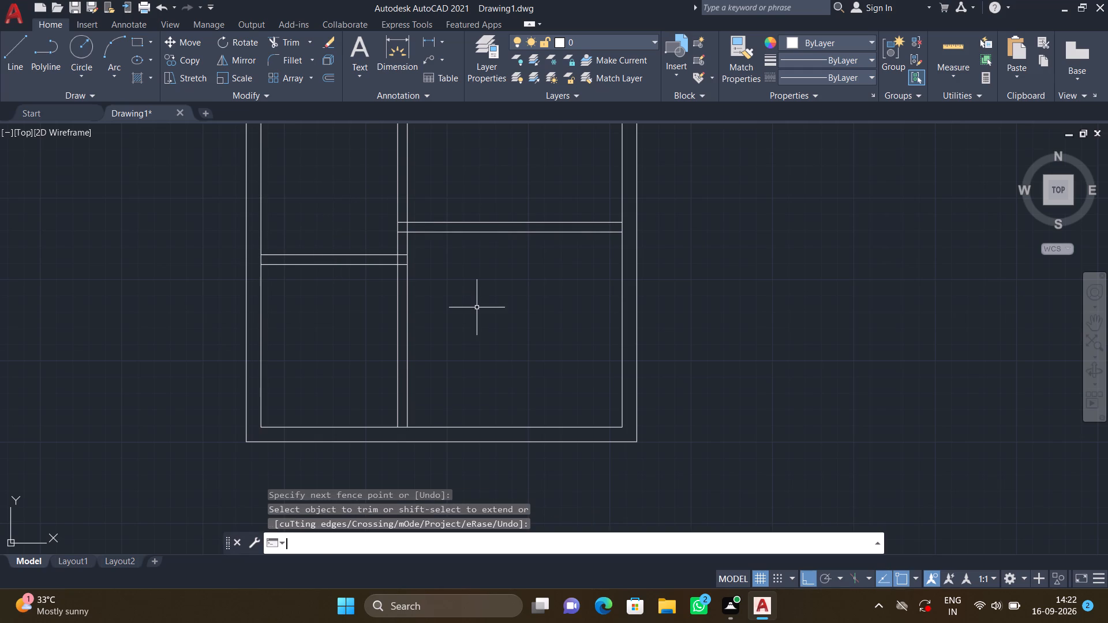
# Measure the clear width and depth of the bottom-right room.
pyautogui.click(953, 75)
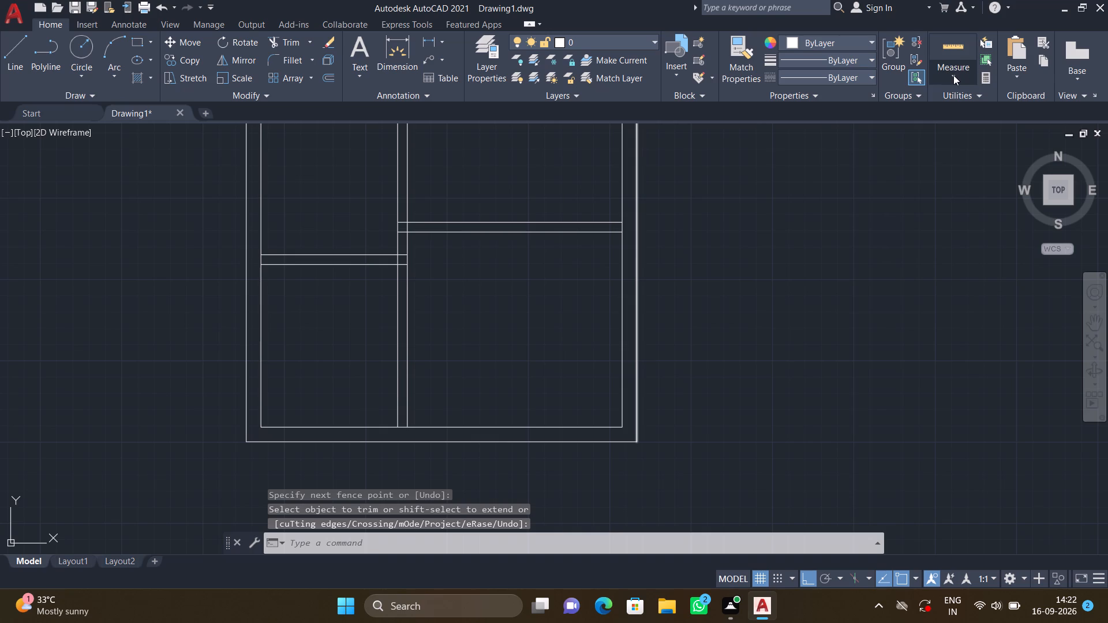
pyautogui.click(959, 106)
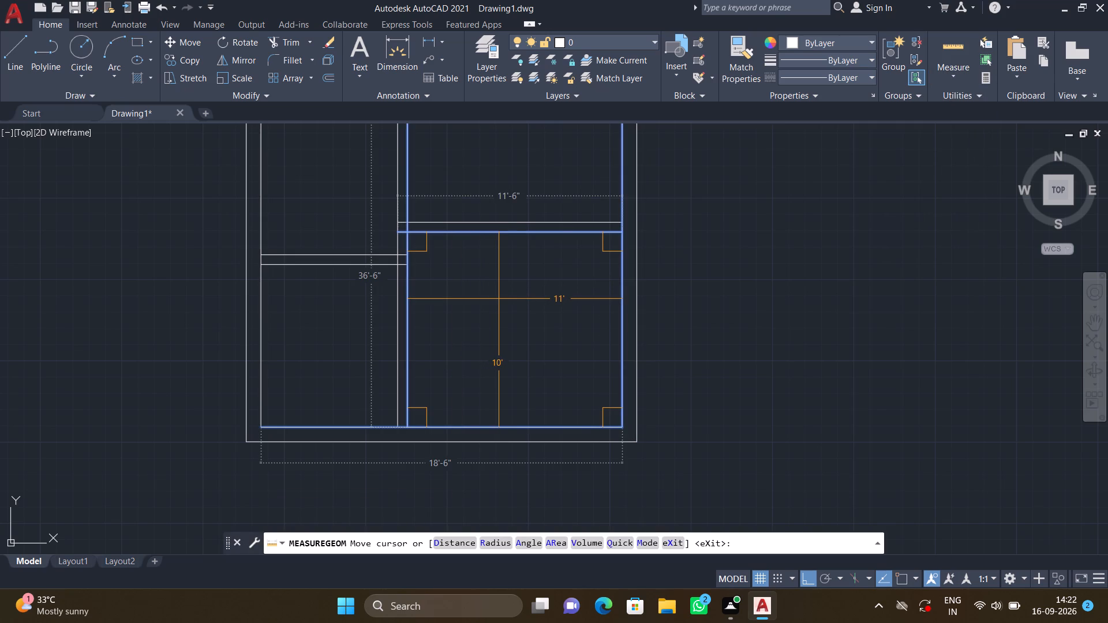
pyautogui.press('Escape')
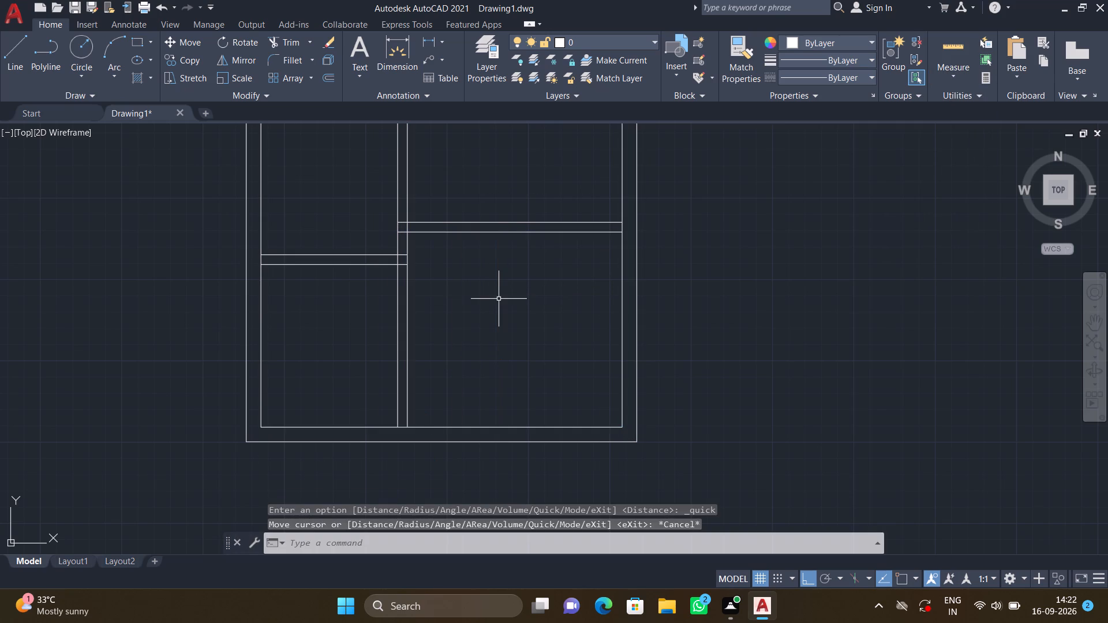
# Measure the clear dimensions of the middle-left space between the upper and lower horizontal partitions.
pyautogui.moveTo(489, 269); pyautogui.dragTo(488, 374, button='middle')
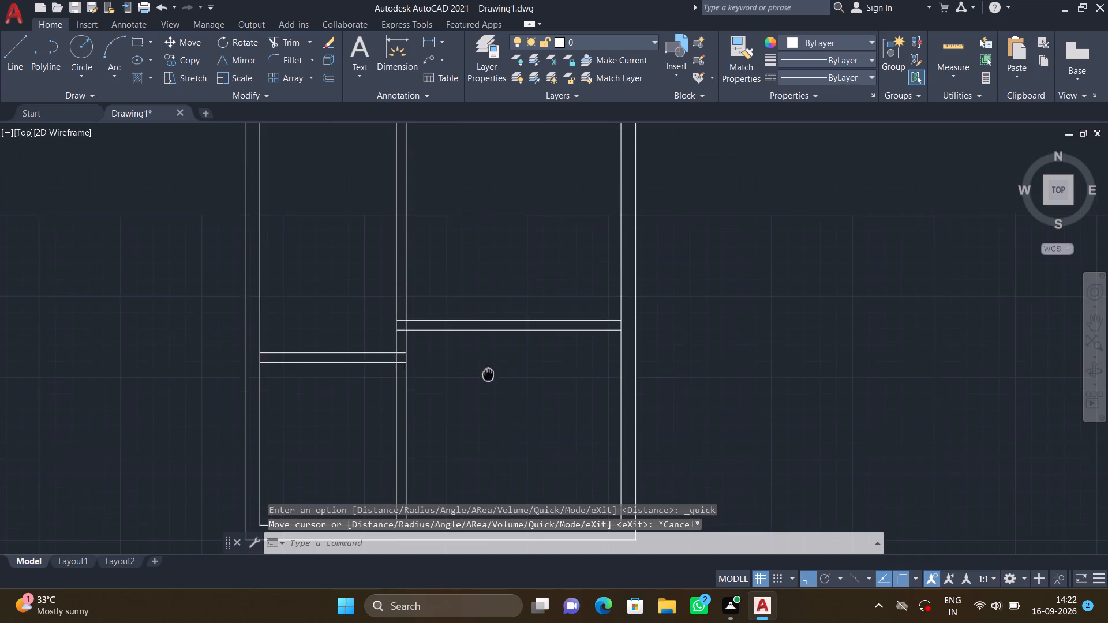
pyautogui.moveTo(488, 374); pyautogui.dragTo(488, 375, button='middle')
pyautogui.scroll(-1, 461, 349)
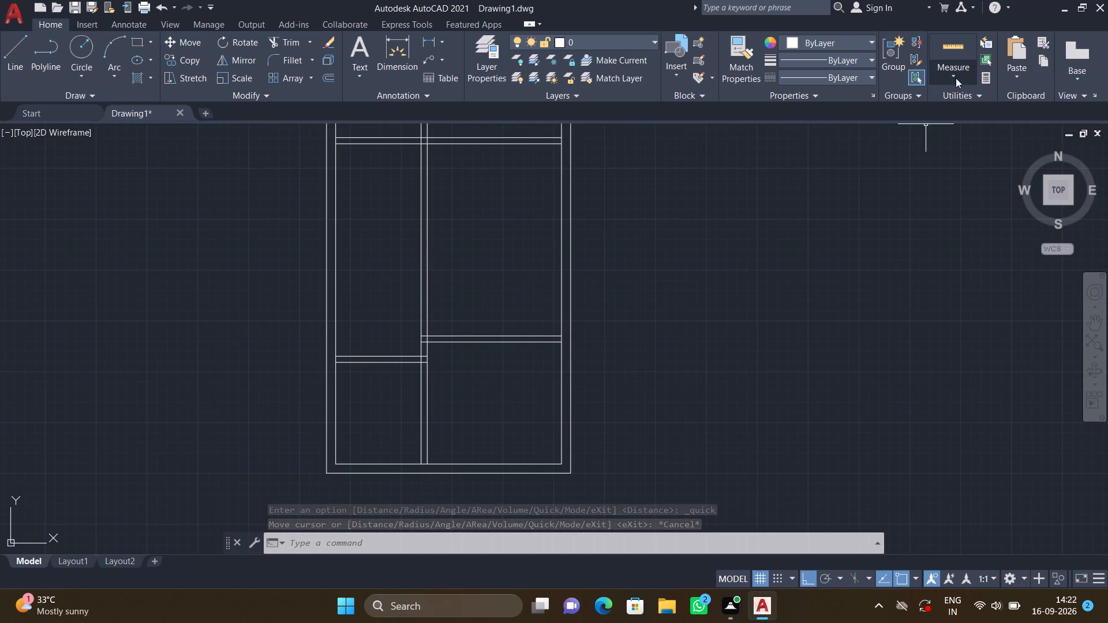
pyautogui.click(956, 77)
pyautogui.click(955, 102)
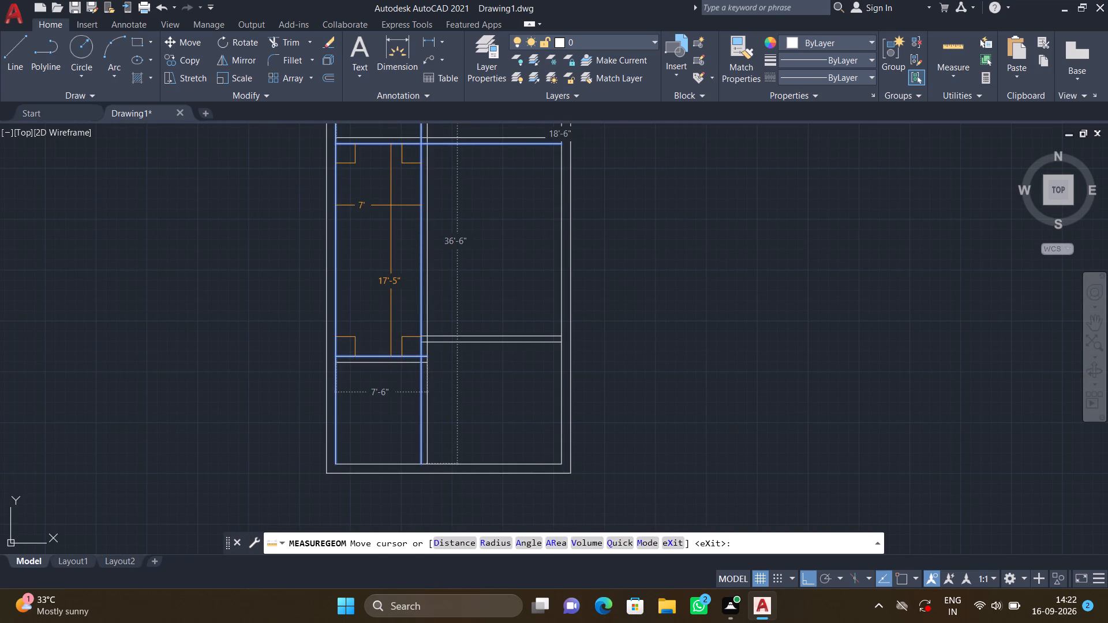
pyautogui.moveTo(394, 201); pyautogui.dragTo(488, 200, button='middle')
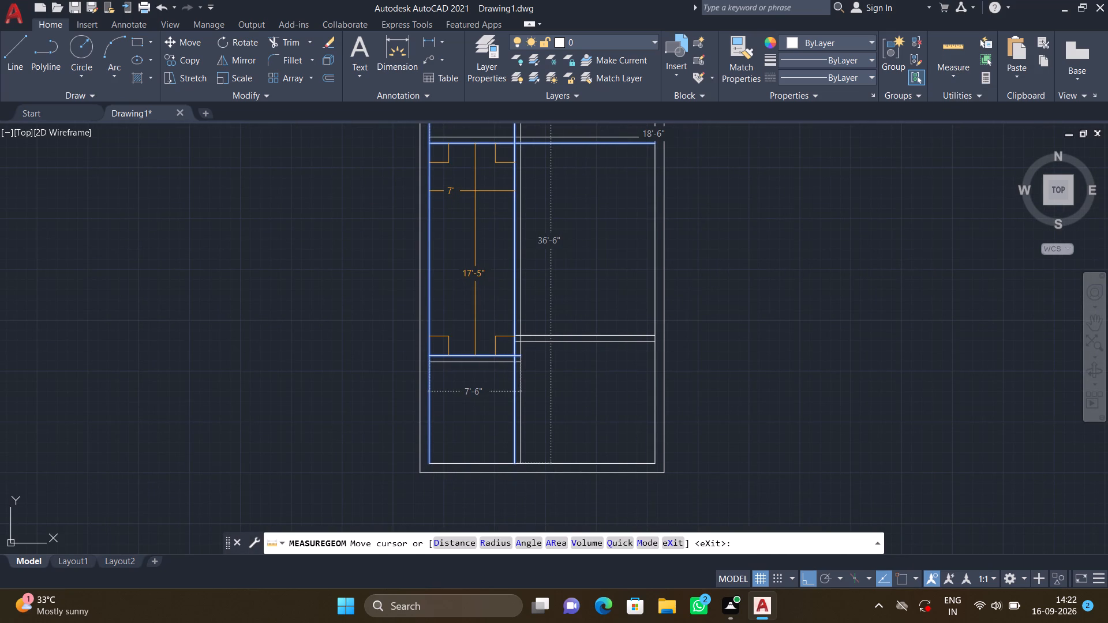
pyautogui.scroll(1, 476, 191)
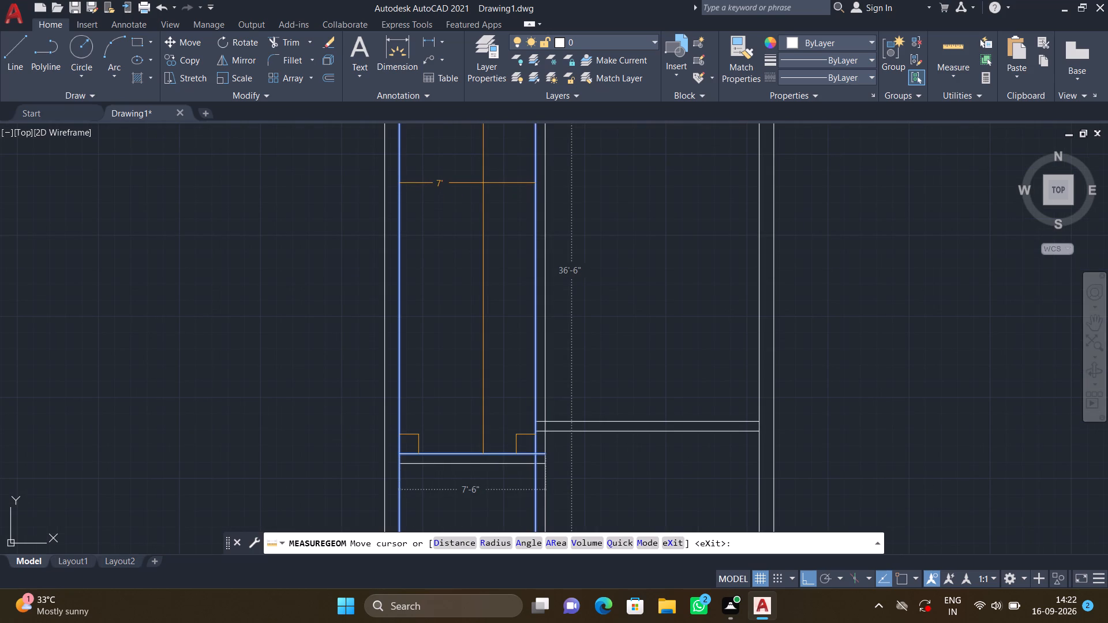
pyautogui.scroll(-1, 483, 181)
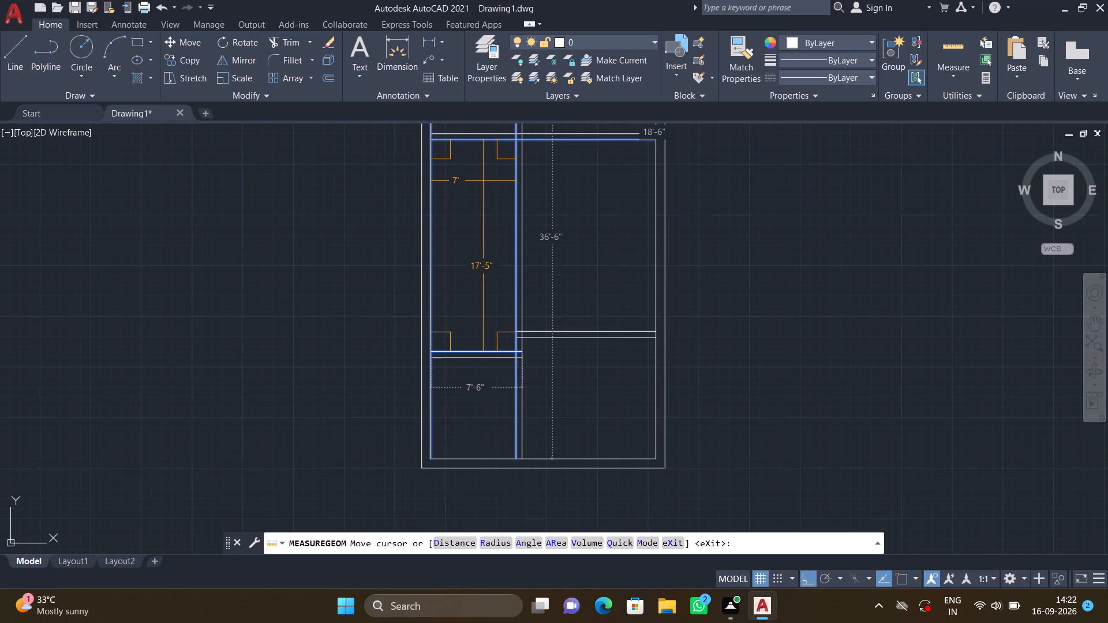
pyautogui.press('Escape')
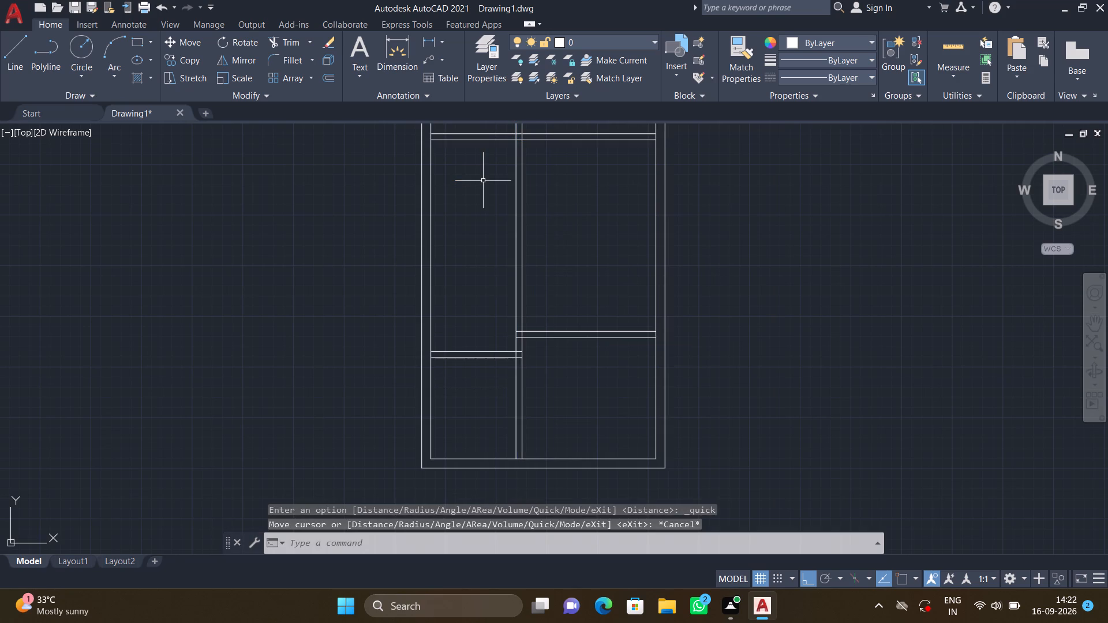
# Trim both vertical partition lines between the upper horizontal partition and the lower horizontal partitions.
pyautogui.write("TR'")
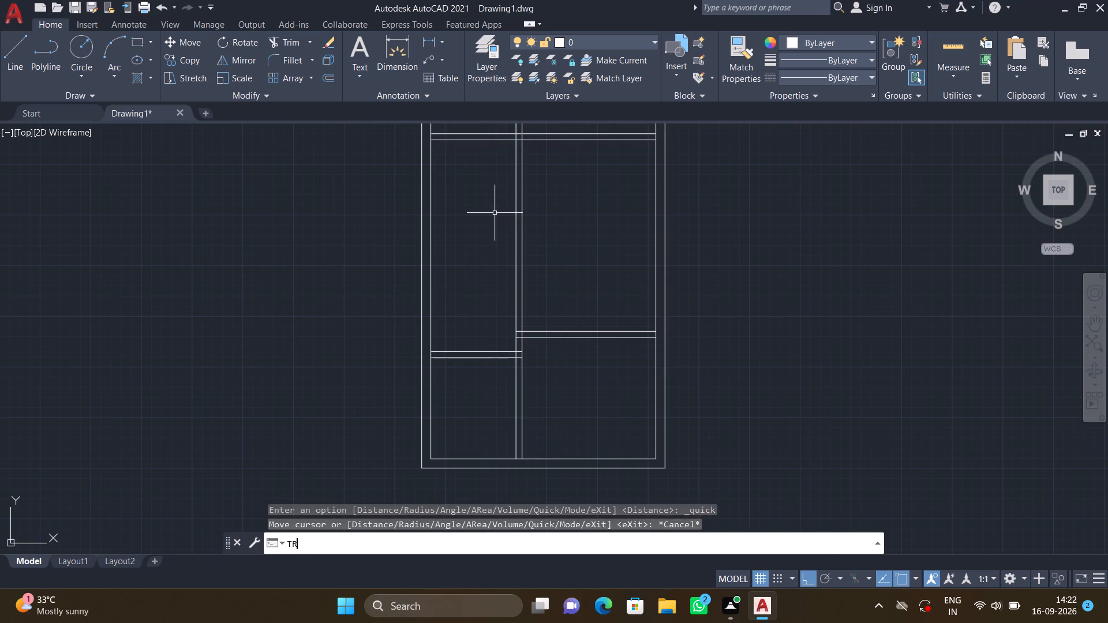
pyautogui.press('BackSpace')
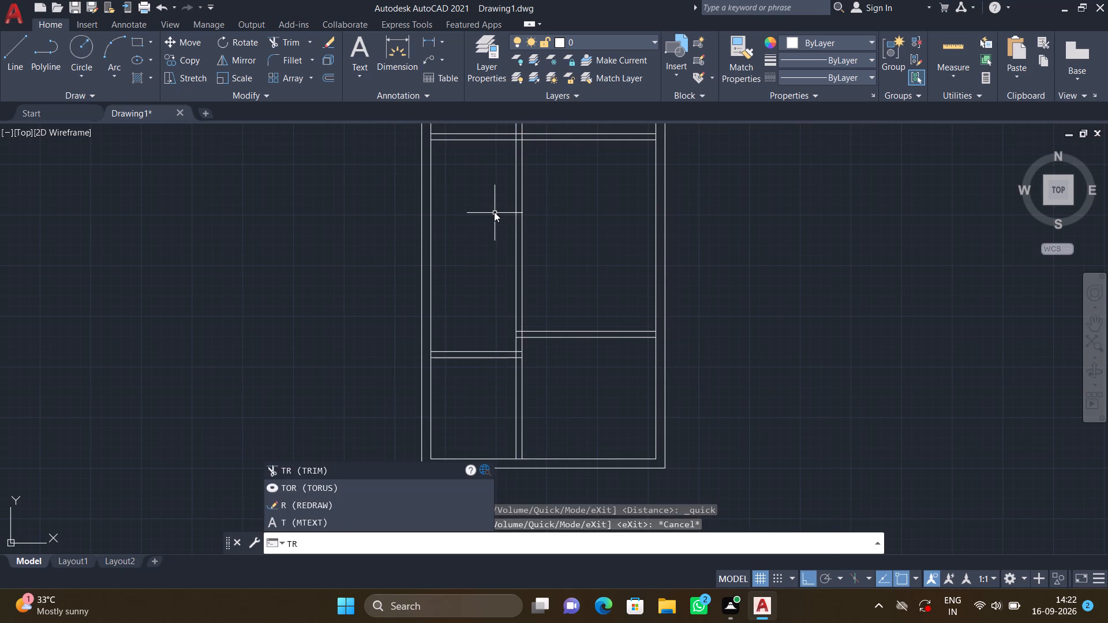
pyautogui.press('Return')
pyautogui.click(494, 212)
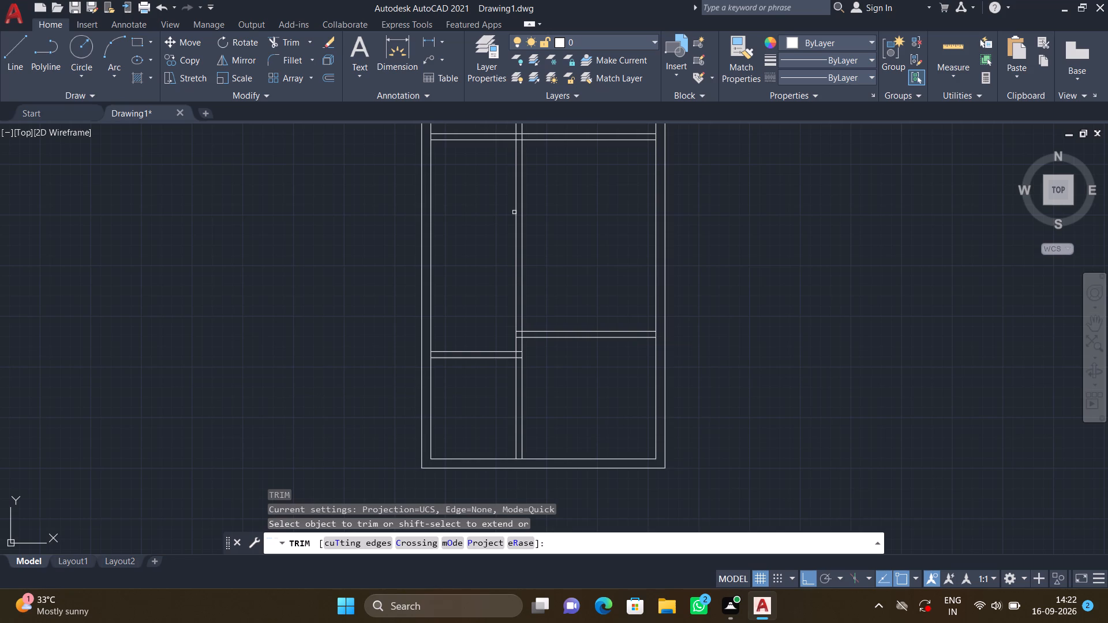
pyautogui.click(501, 215)
pyautogui.click(540, 218)
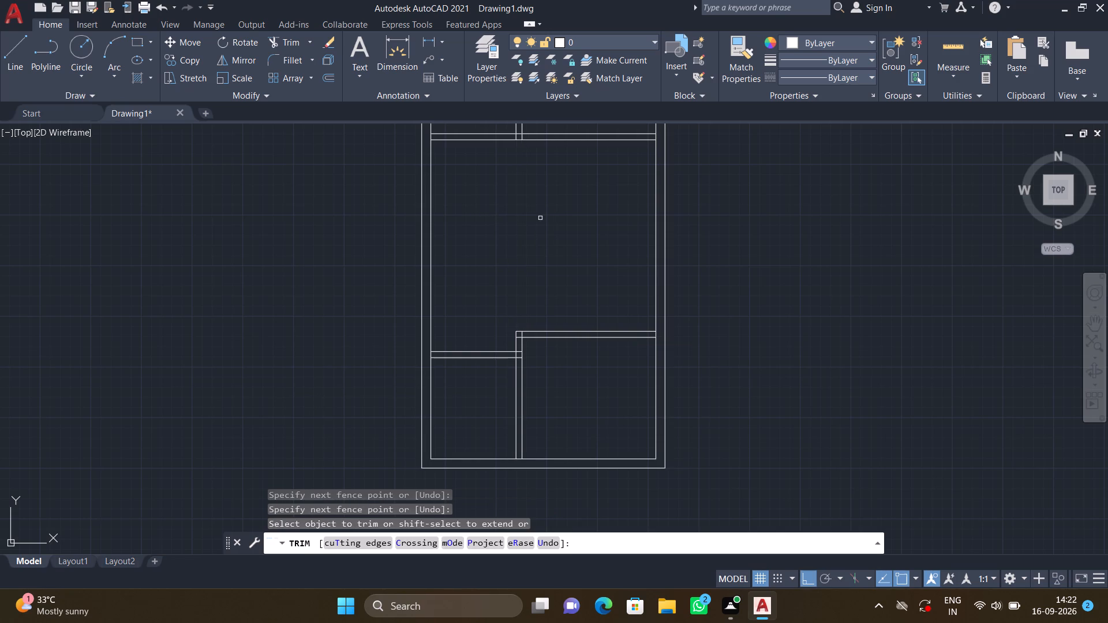
pyautogui.press('Return')
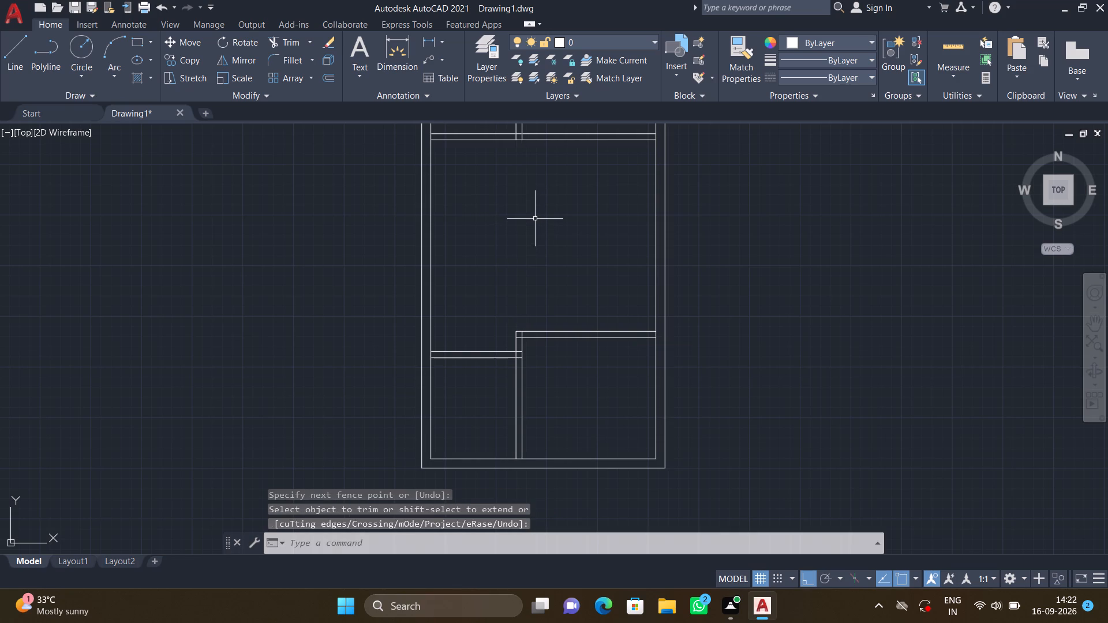
# Offset the lower line of the upper horizontal partition 4'0" downward into the middle space.
pyautogui.moveTo(534, 215); pyautogui.dragTo(501, 260, button='middle')
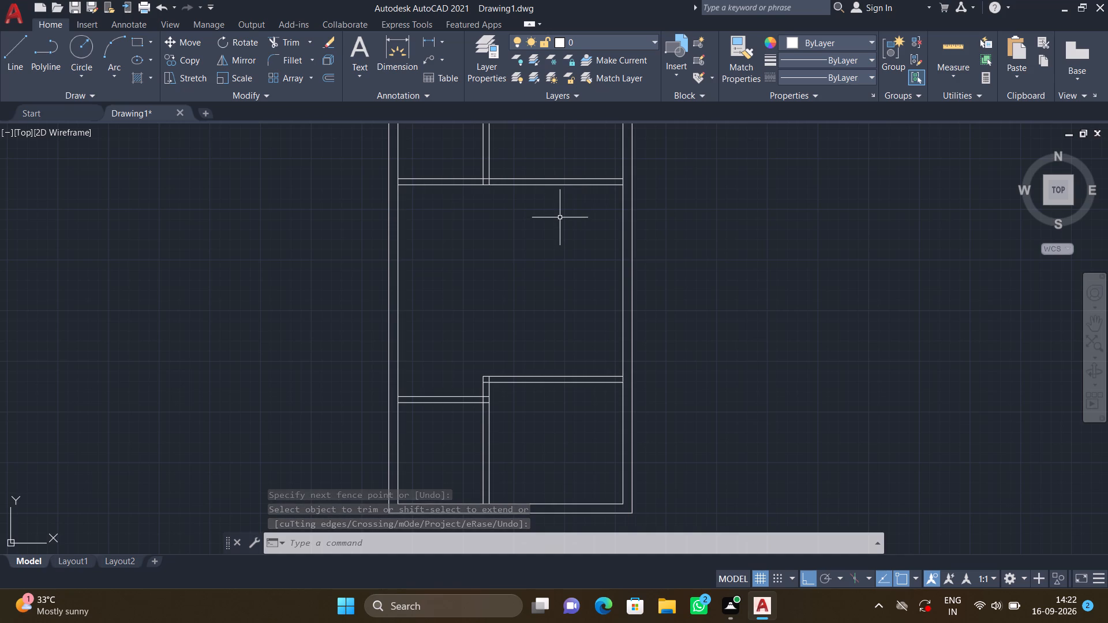
pyautogui.press('o')
pyautogui.press('Return')
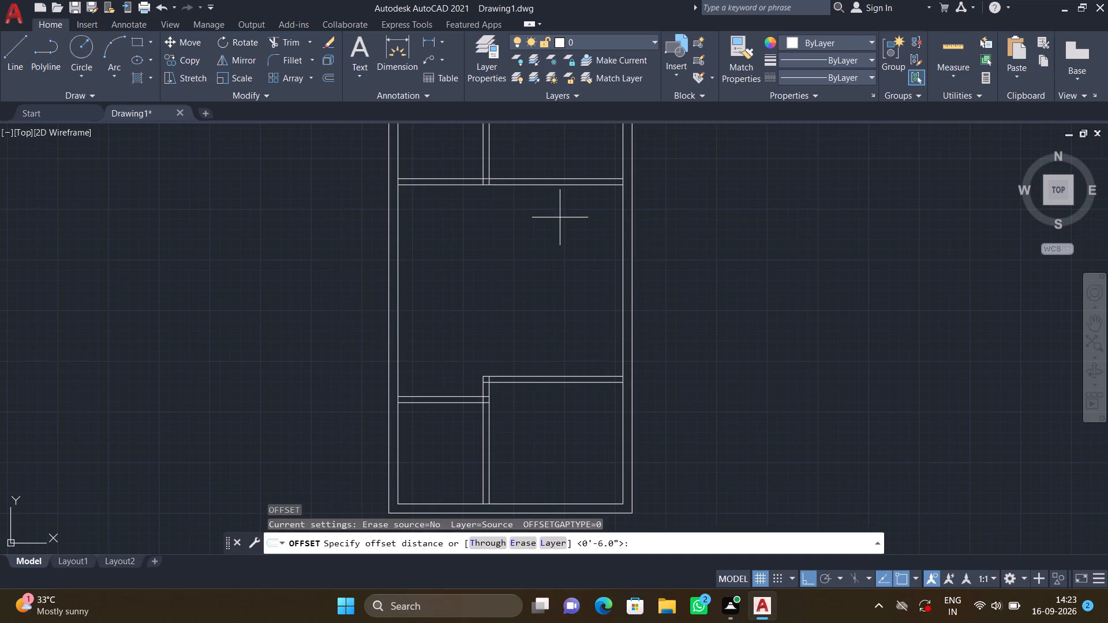
pyautogui.press('4')
pyautogui.press("'")
pyautogui.write('0"')
pyautogui.press('Return')
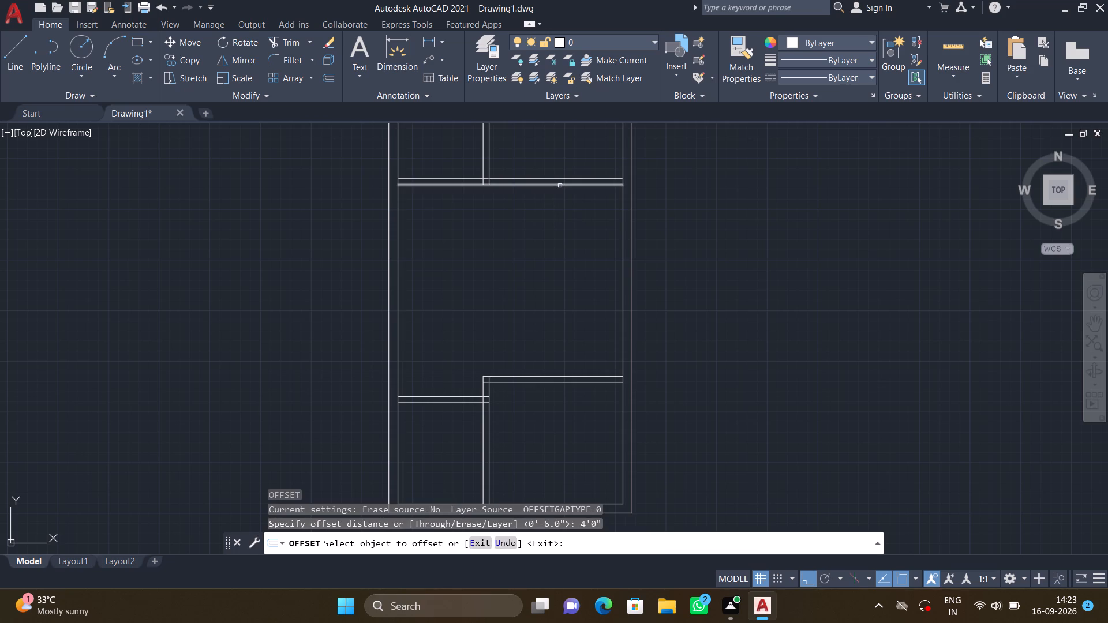
pyautogui.click(562, 185)
pyautogui.click(565, 234)
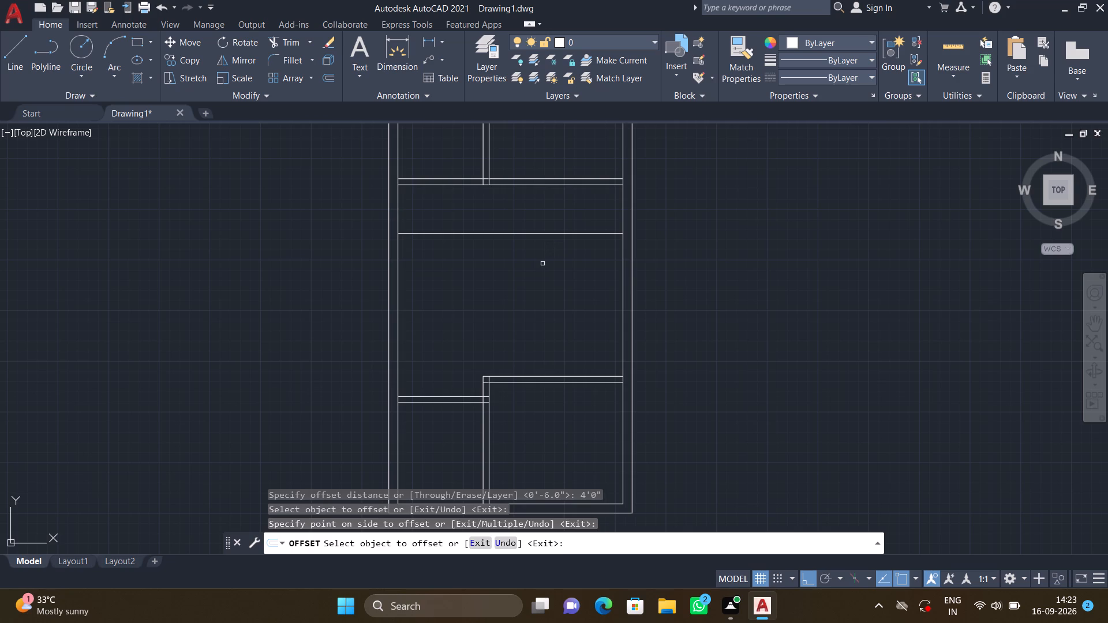
pyautogui.press('Return')
# Offset the new horizontal line 6" downward to give the partition its thickness.
pyautogui.scroll(1, 516, 216)
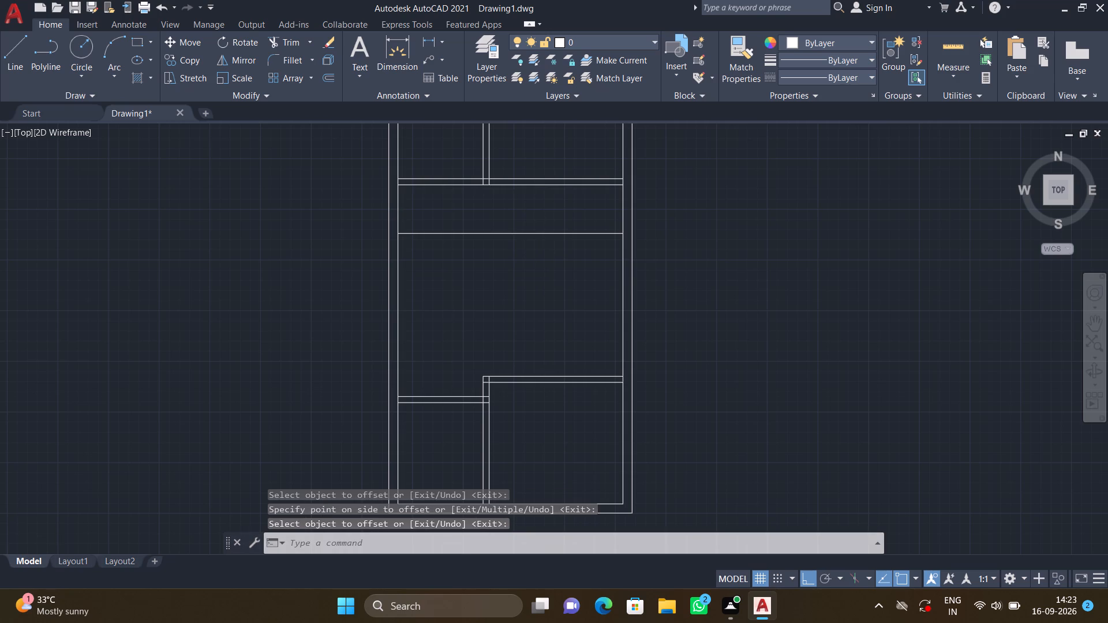
pyautogui.press('o')
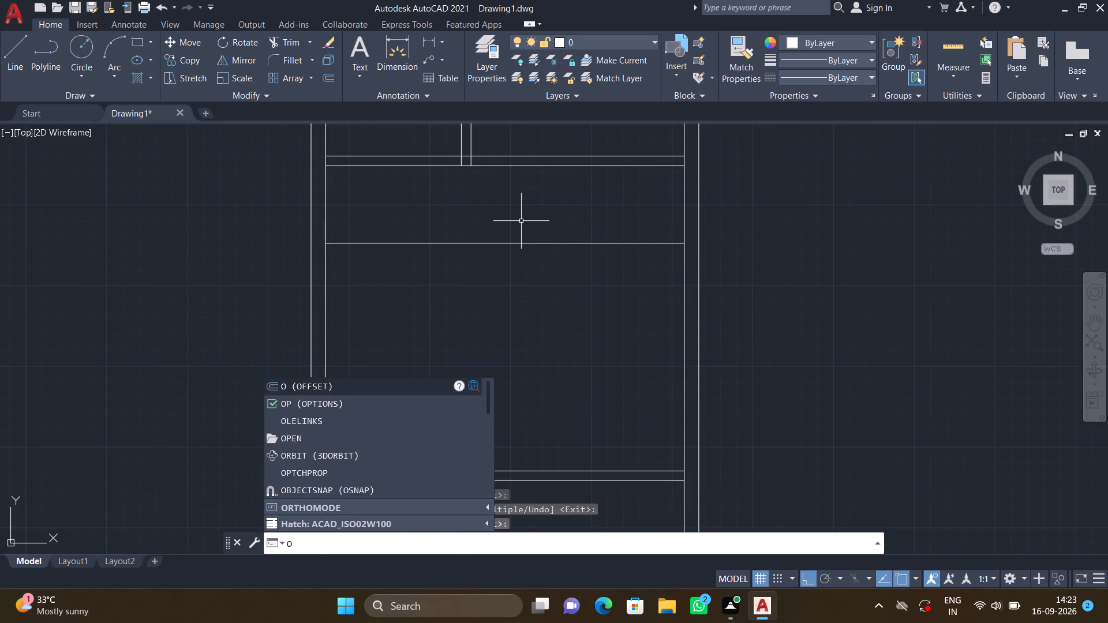
pyautogui.press('Return')
pyautogui.write('6"')
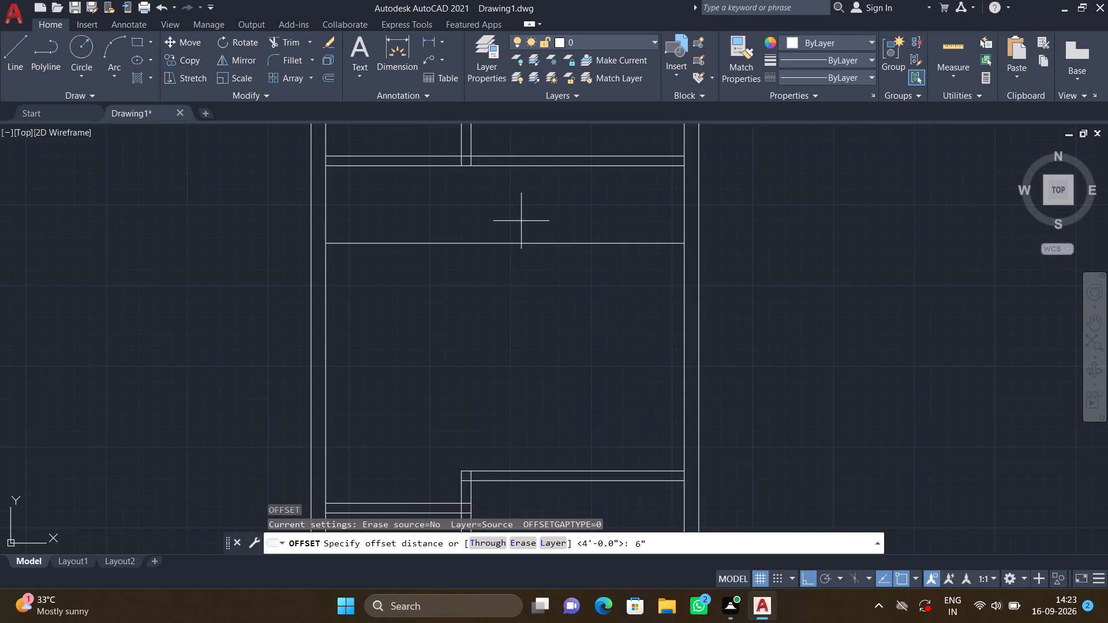
pyautogui.press('Return')
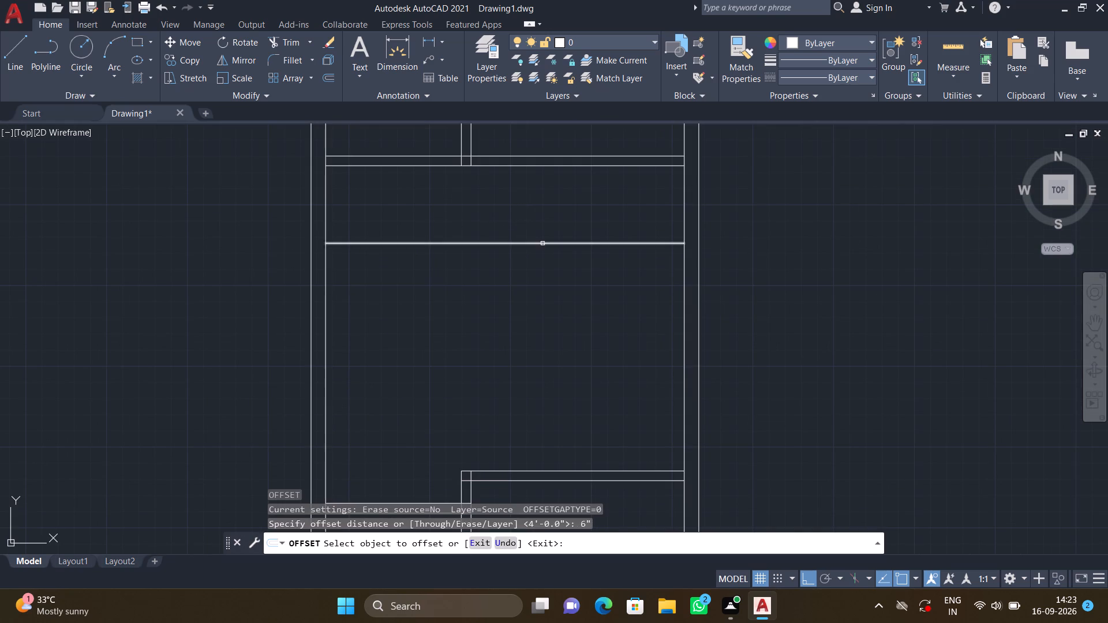
pyautogui.click(542, 243)
pyautogui.click(539, 277)
pyautogui.press('Return')
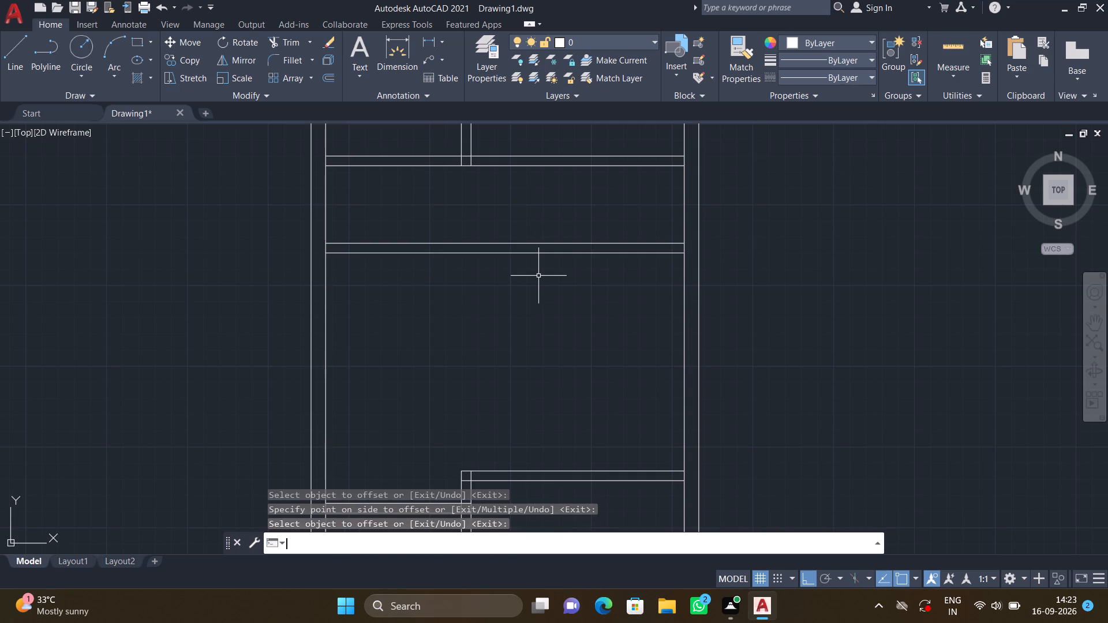
# Offset the inner line of the right exterior wall 7'0" inward to the left.
pyautogui.press('o')
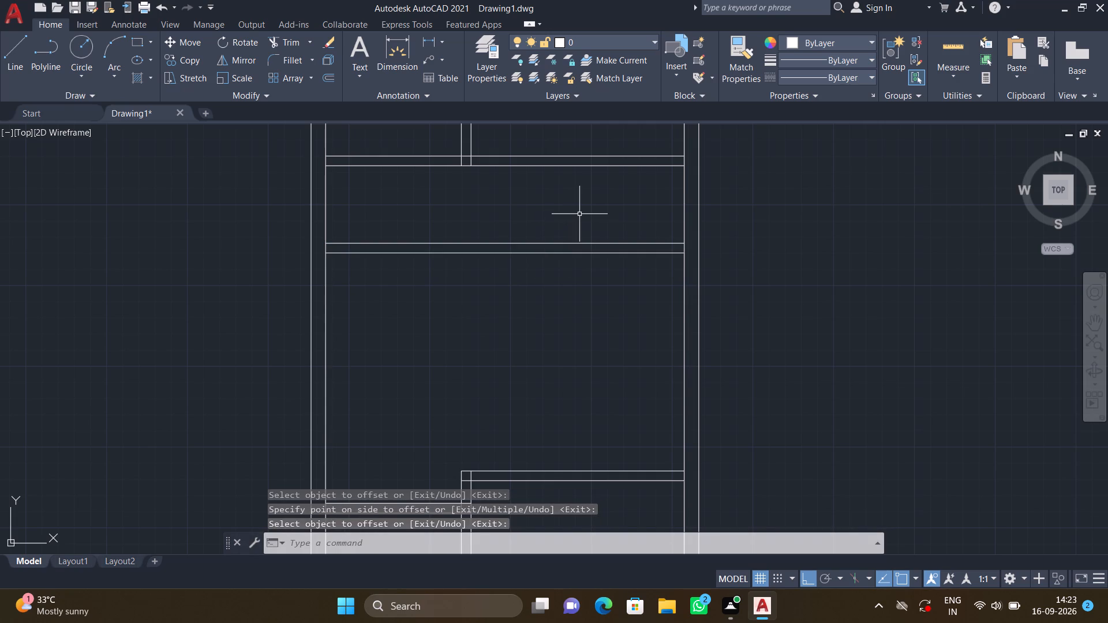
pyautogui.press('Return')
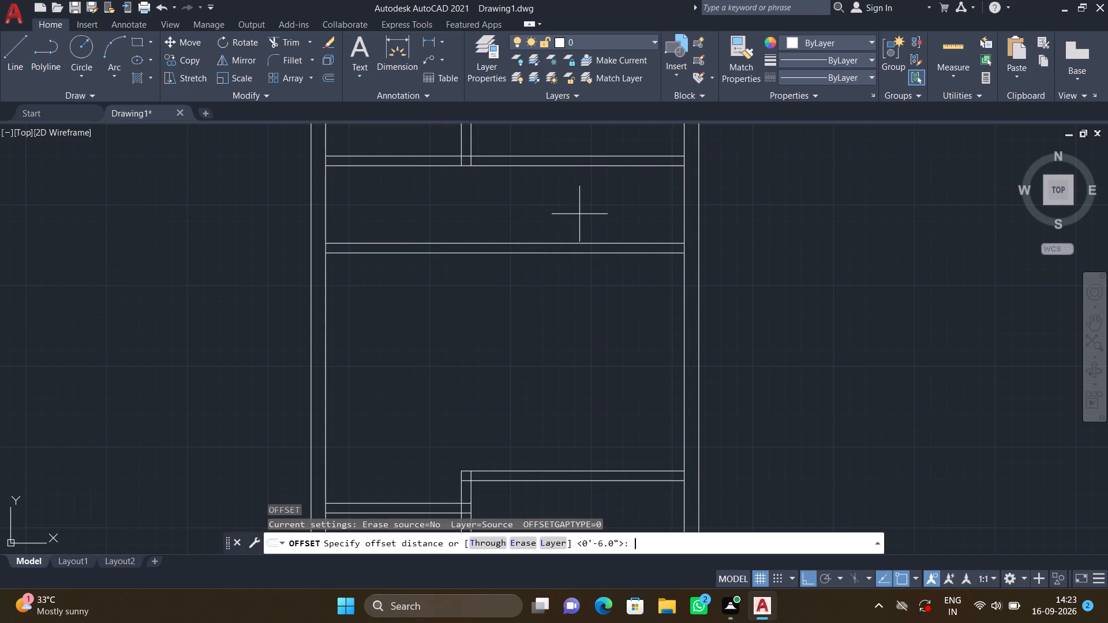
pyautogui.write("7'")
pyautogui.write('0"')
pyautogui.press('Return')
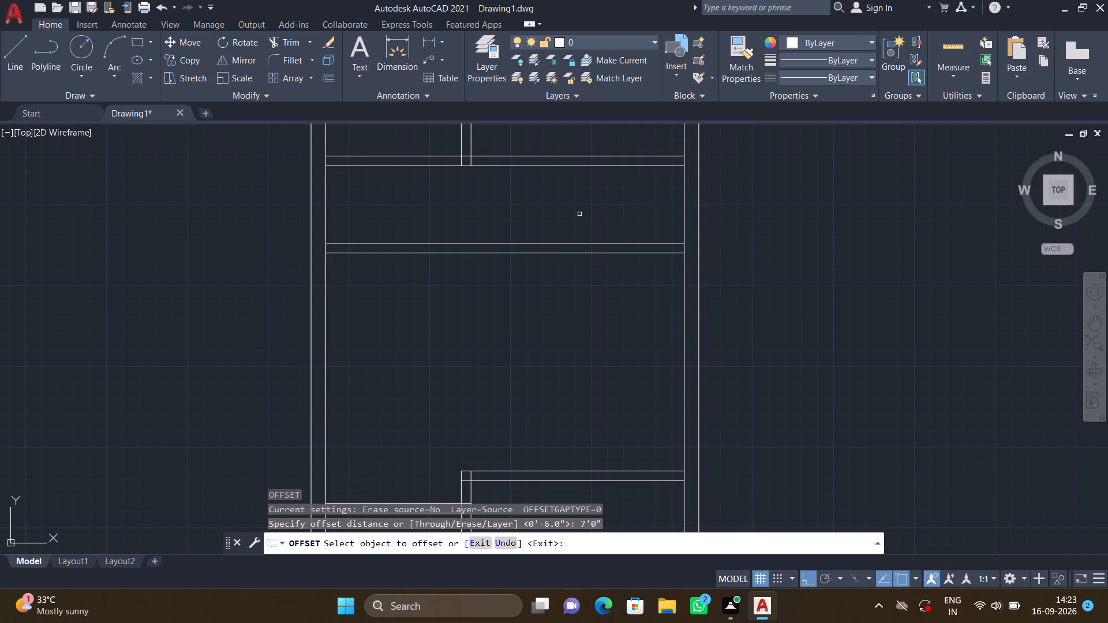
pyautogui.click(684, 208)
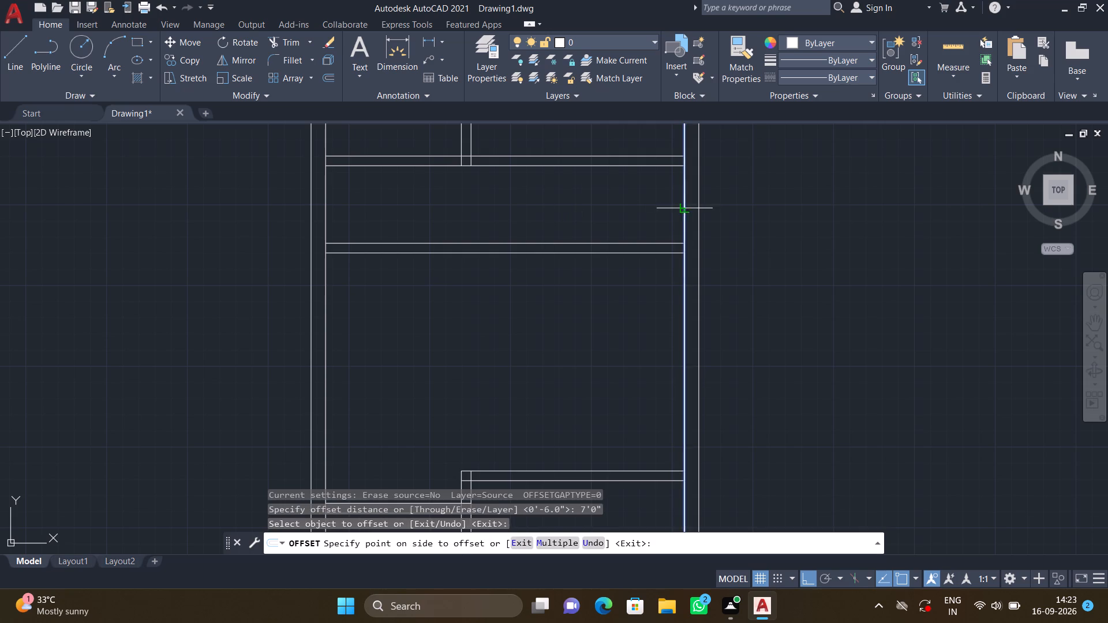
pyautogui.click(600, 207)
pyautogui.press('Return')
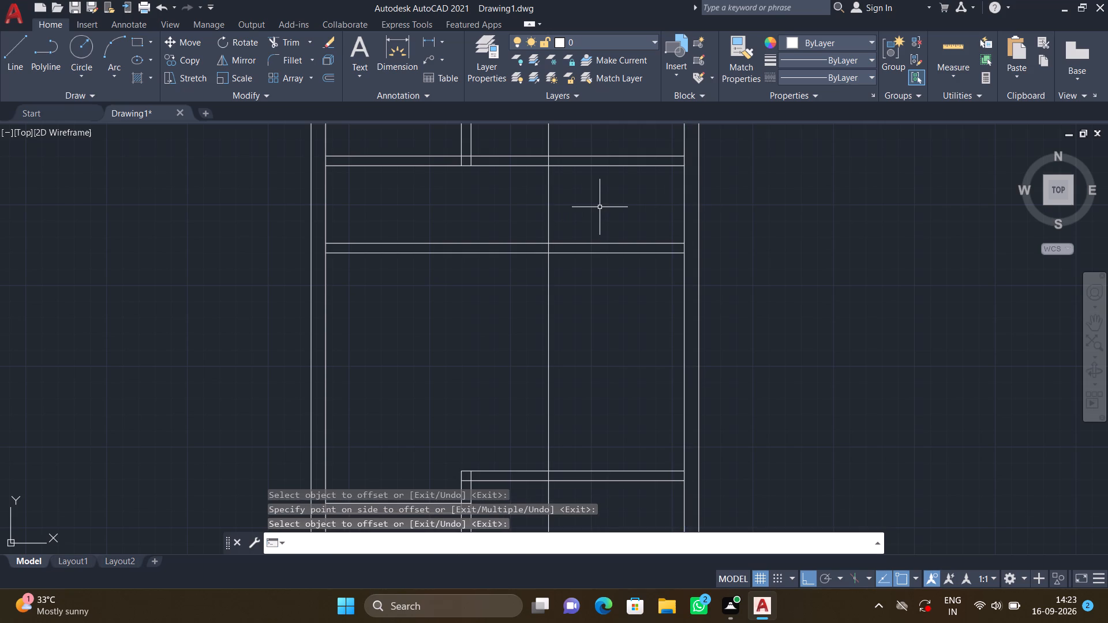
# Offset the new vertical line 6" to the left to form the partition's thickness.
pyautogui.press('o')
pyautogui.press('Return')
pyautogui.write('6"')
pyautogui.press('Return')
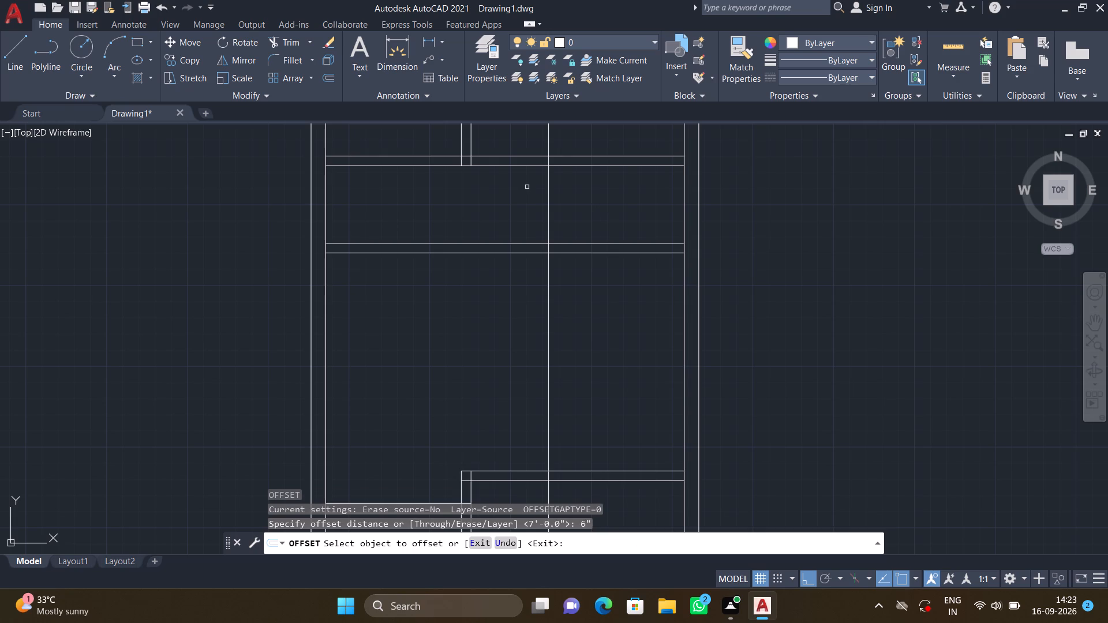
pyautogui.click(549, 201)
pyautogui.click(523, 198)
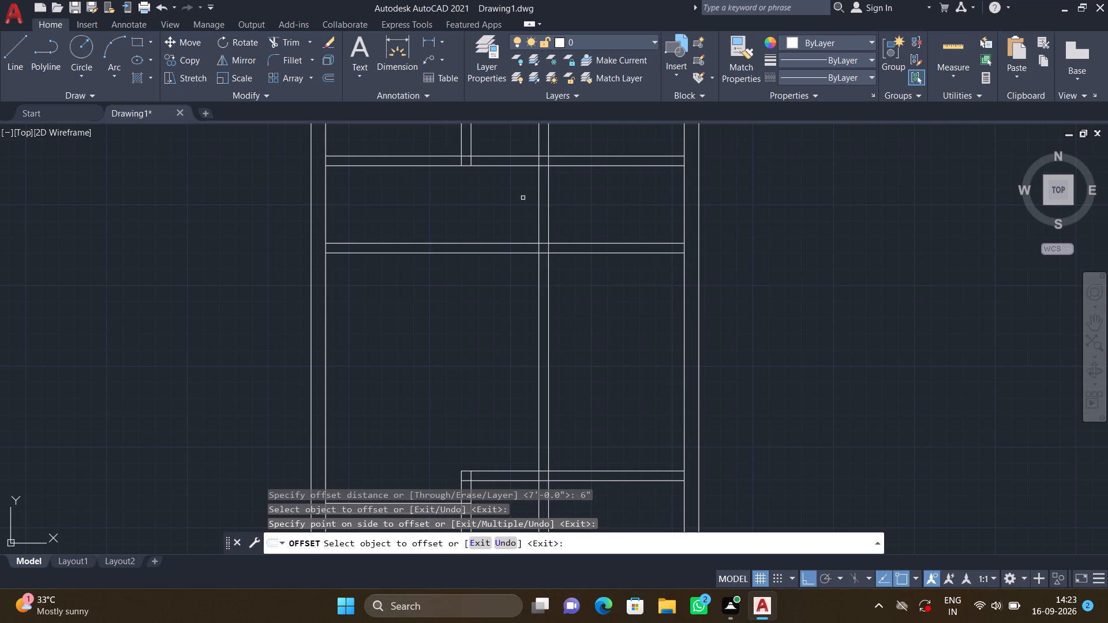
pyautogui.press('Return')
# Trim both new vertical lines below the new horizontal partition, including the pieces in the bottom-right room and inside its upper partition.
pyautogui.scroll(-2, 519, 188)
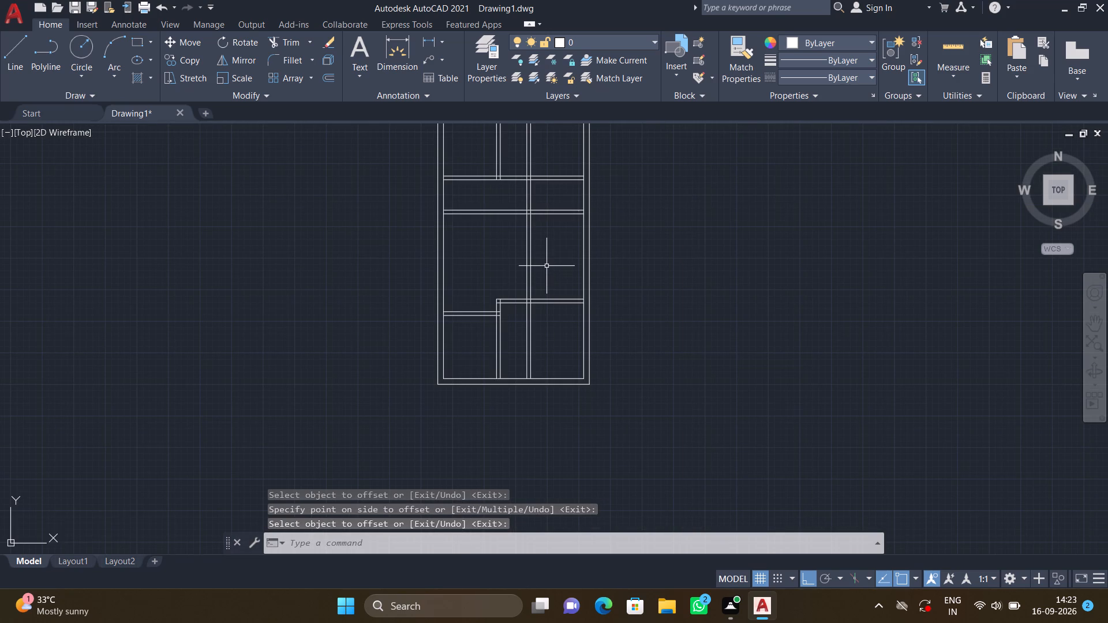
pyautogui.write('TR')
pyautogui.press('Return')
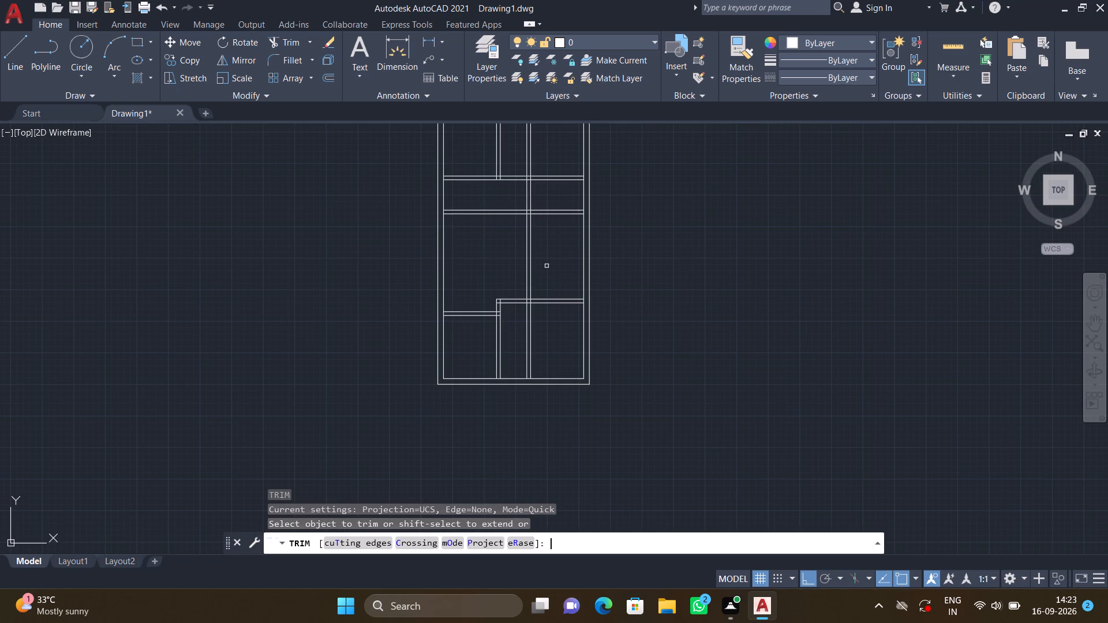
pyautogui.click(546, 258)
pyautogui.click(506, 246)
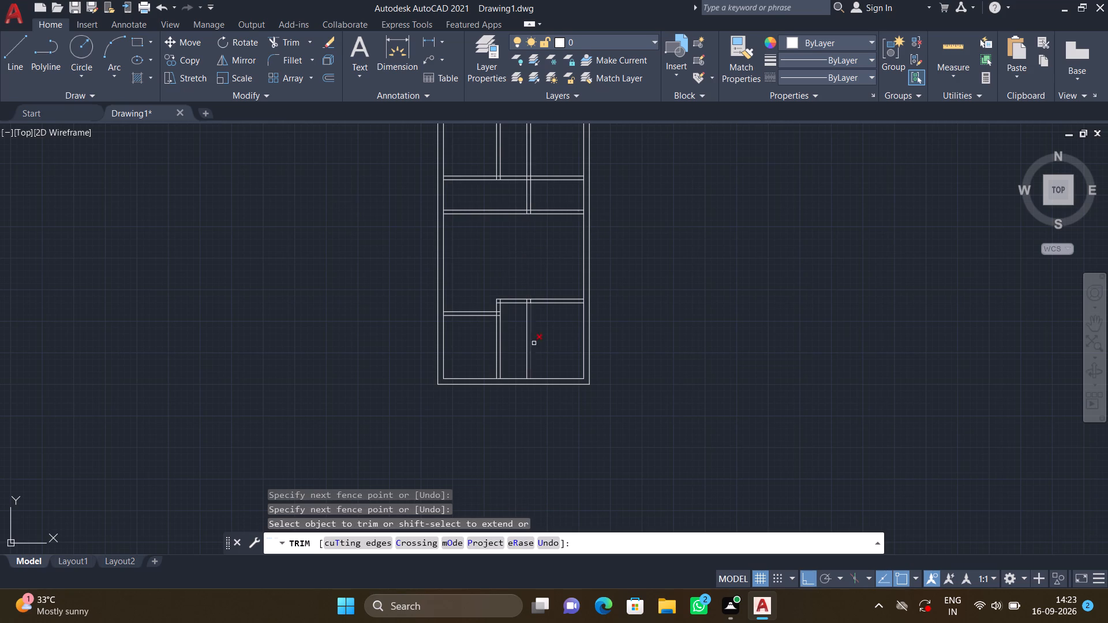
pyautogui.click(537, 339)
pyautogui.click(519, 331)
pyautogui.scroll(-1, 530, 313)
pyautogui.scroll(3, 530, 313)
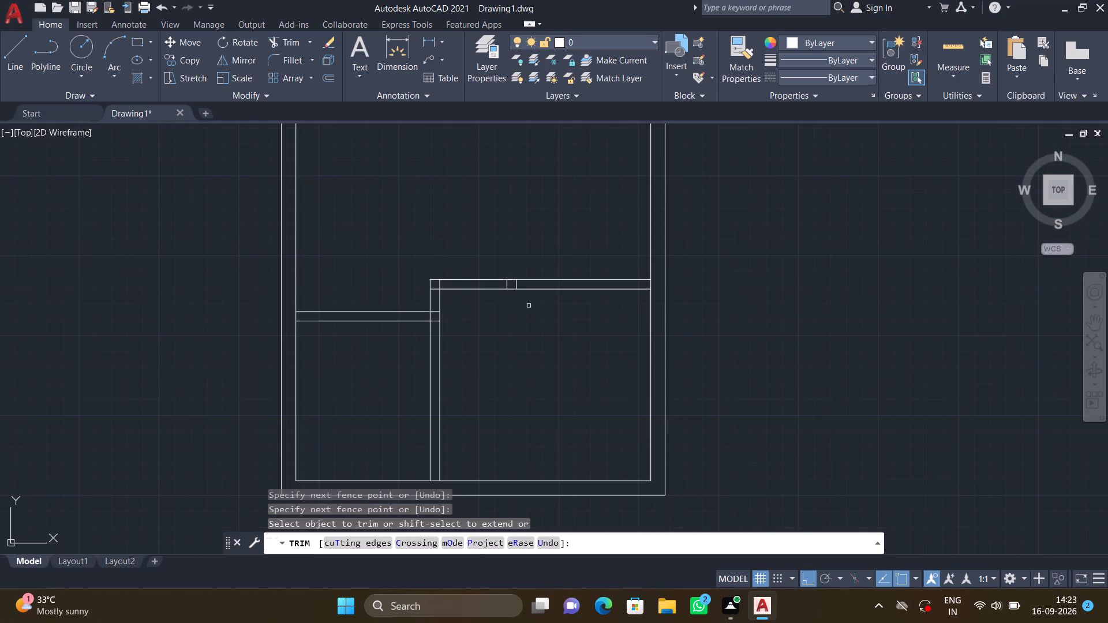
pyautogui.click(505, 284)
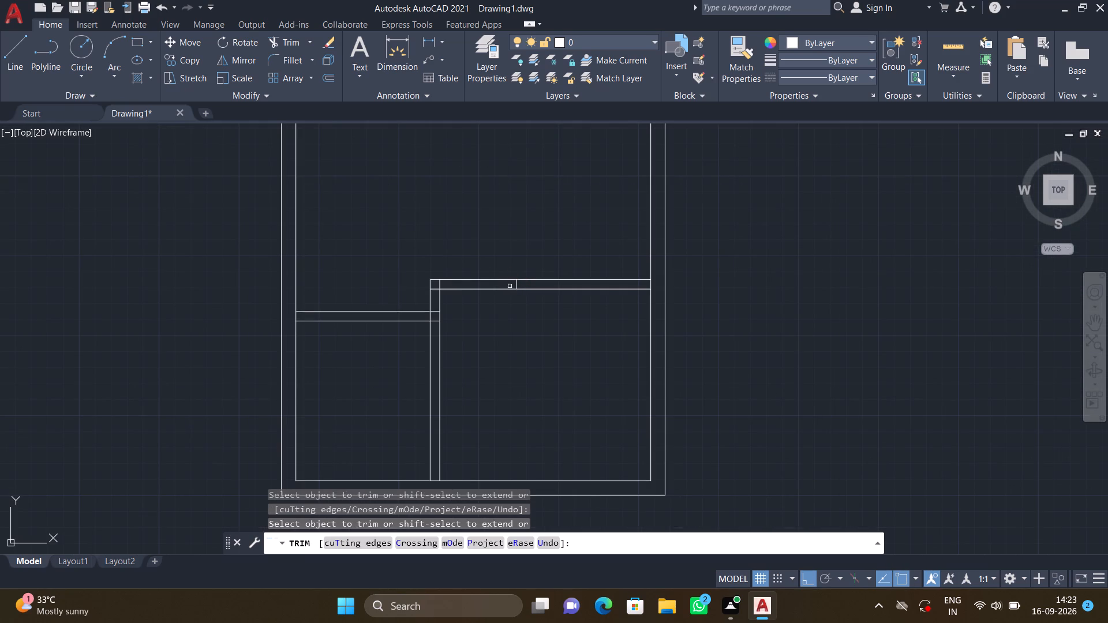
pyautogui.click(517, 285)
# Trim both new vertical partition lines in the top-right room, above the upper horizontal partition.
pyautogui.scroll(-2, 549, 210)
pyautogui.moveTo(552, 216); pyautogui.dragTo(501, 411, button='middle')
pyautogui.scroll(2, 490, 272)
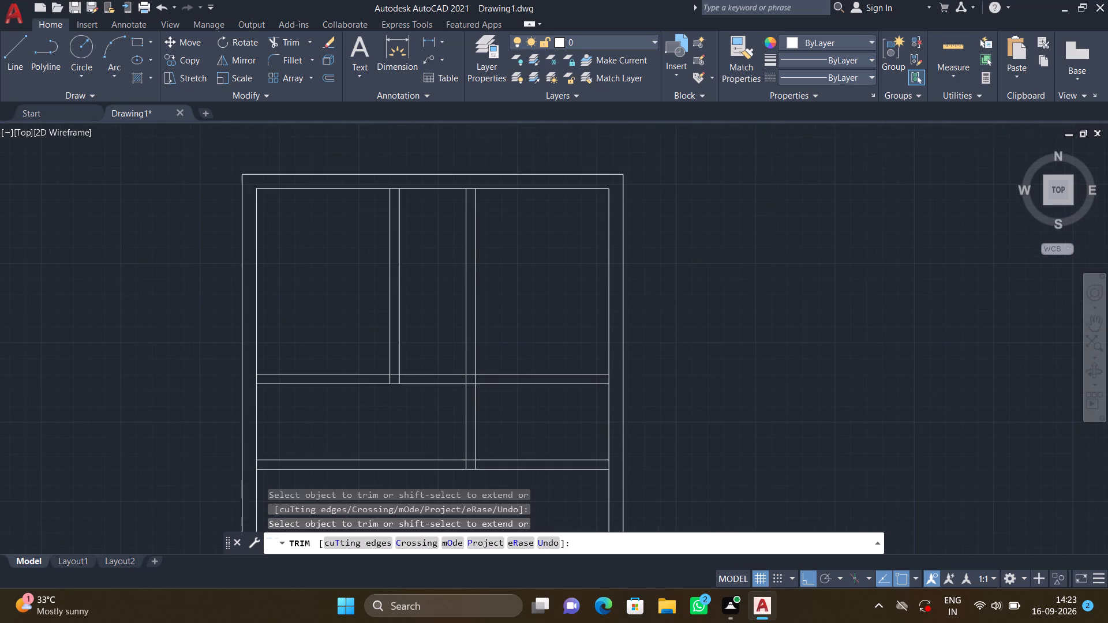
pyautogui.click(492, 279)
pyautogui.click(456, 278)
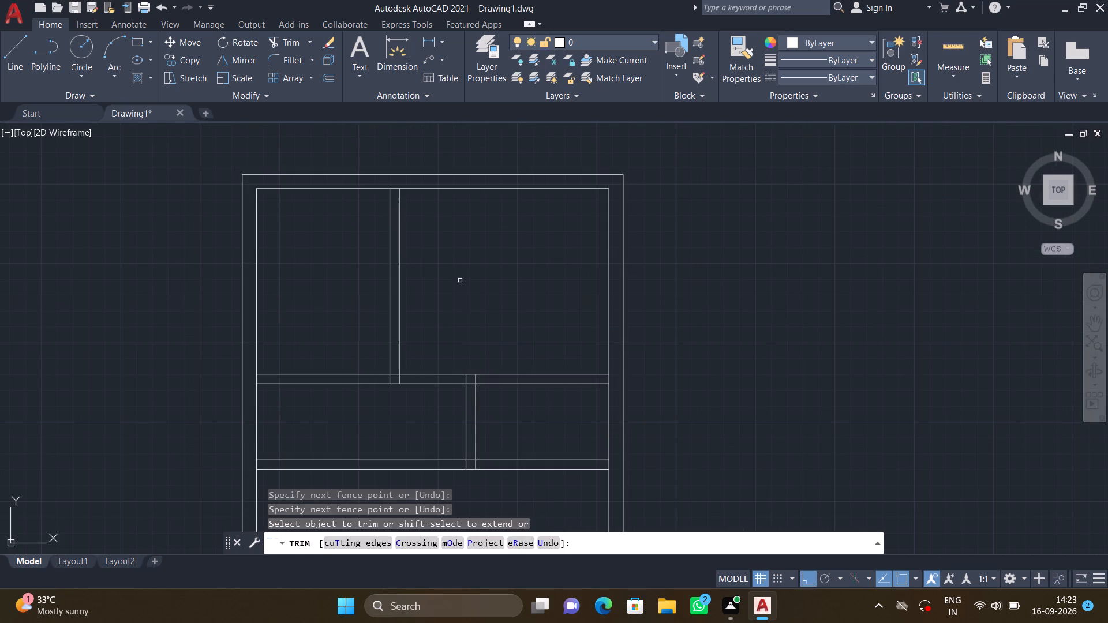
pyautogui.press('Return')
# Trim both new horizontal partition lines between the left exterior wall and the new short vertical partition.
pyautogui.scroll(-2, 463, 278)
pyautogui.moveTo(461, 365); pyautogui.dragTo(459, 361, button='middle')
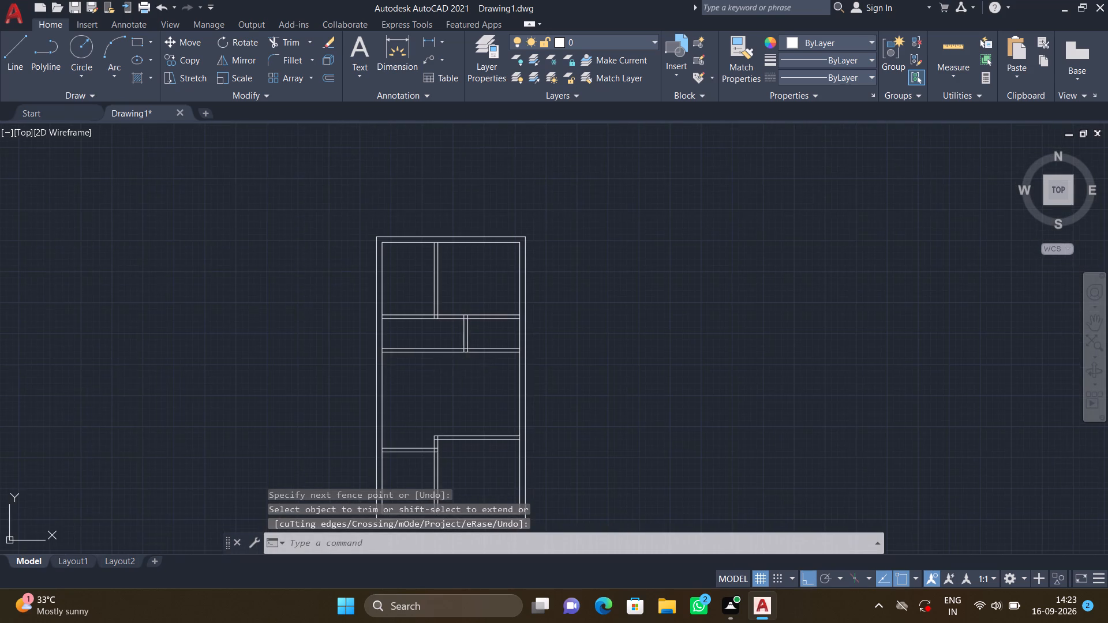
pyautogui.moveTo(459, 361); pyautogui.dragTo(456, 322, button='middle')
pyautogui.scroll(2, 462, 273)
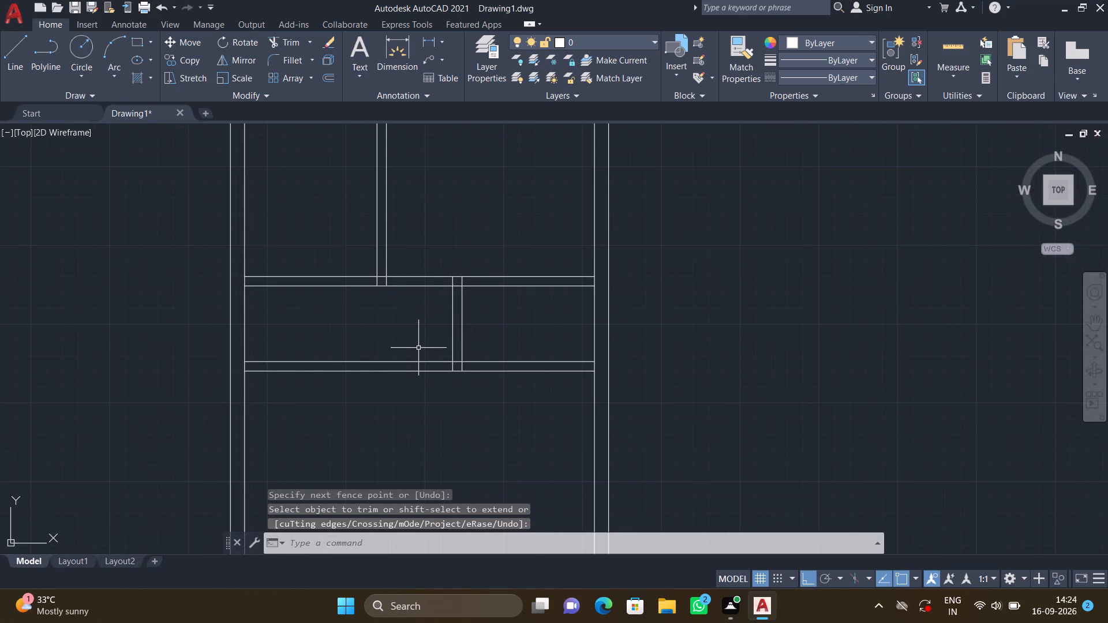
pyautogui.write('TR')
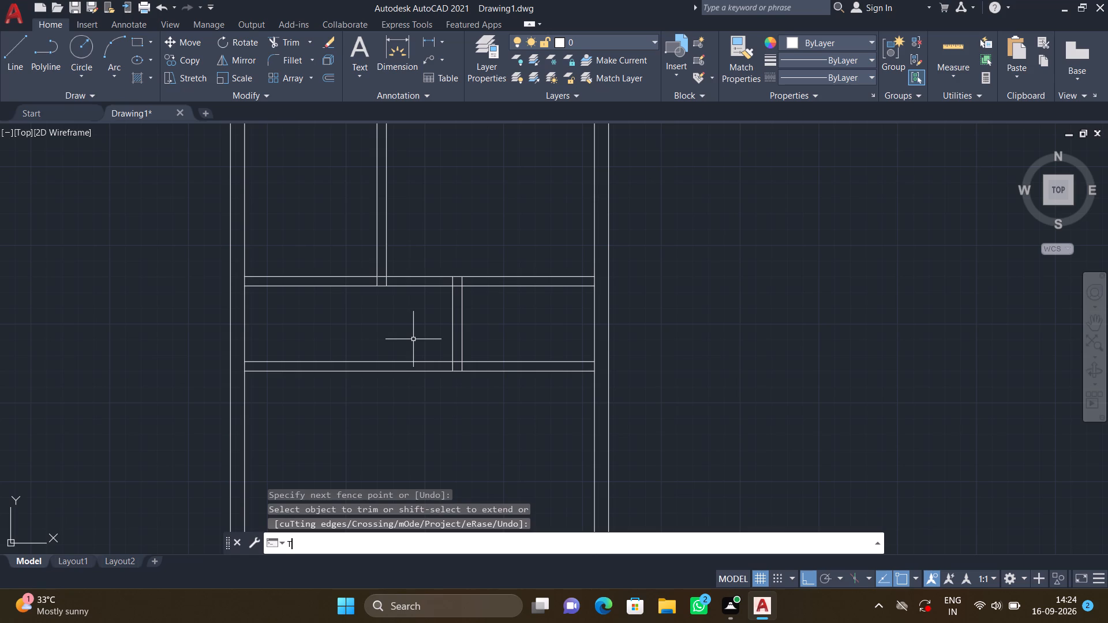
pyautogui.press('Return')
pyautogui.click(399, 336)
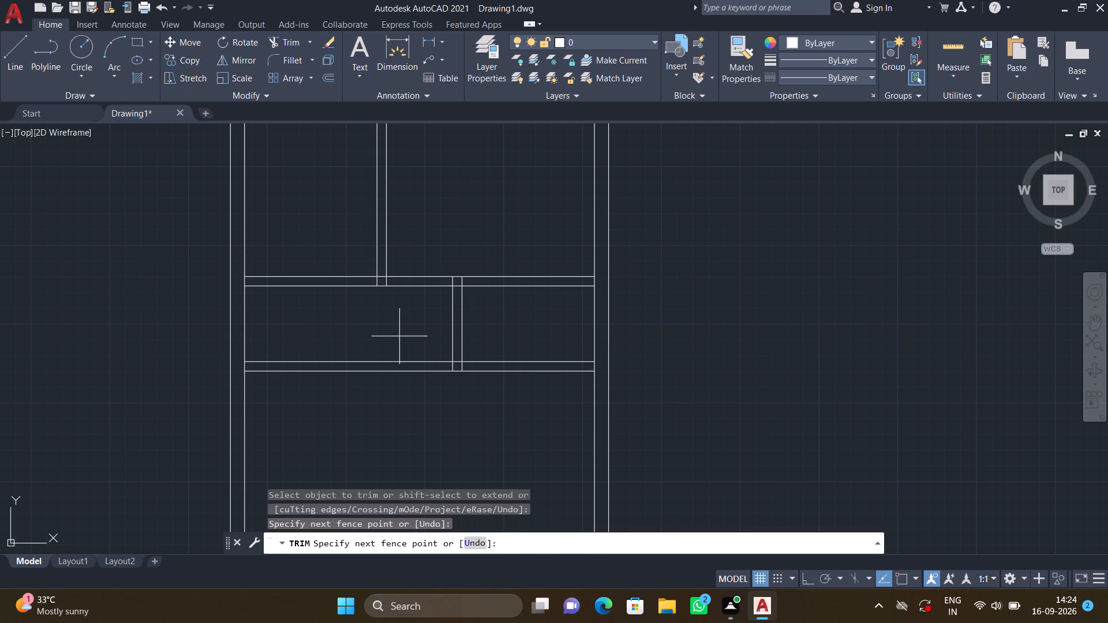
pyautogui.click(410, 419)
pyautogui.press('Return')
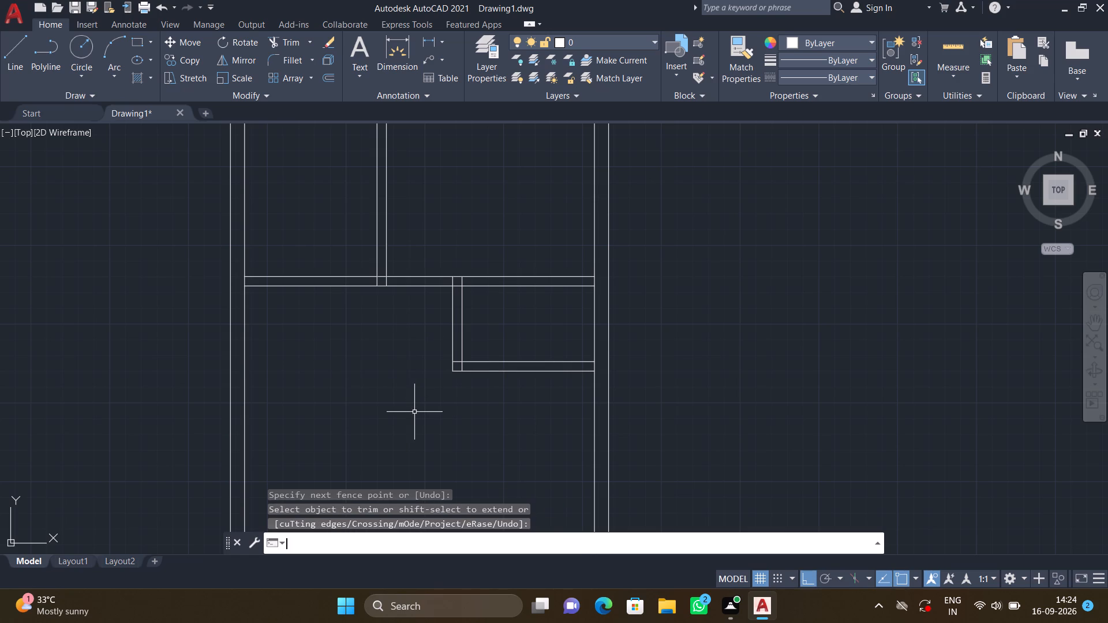
pyautogui.scroll(-1, 442, 403)
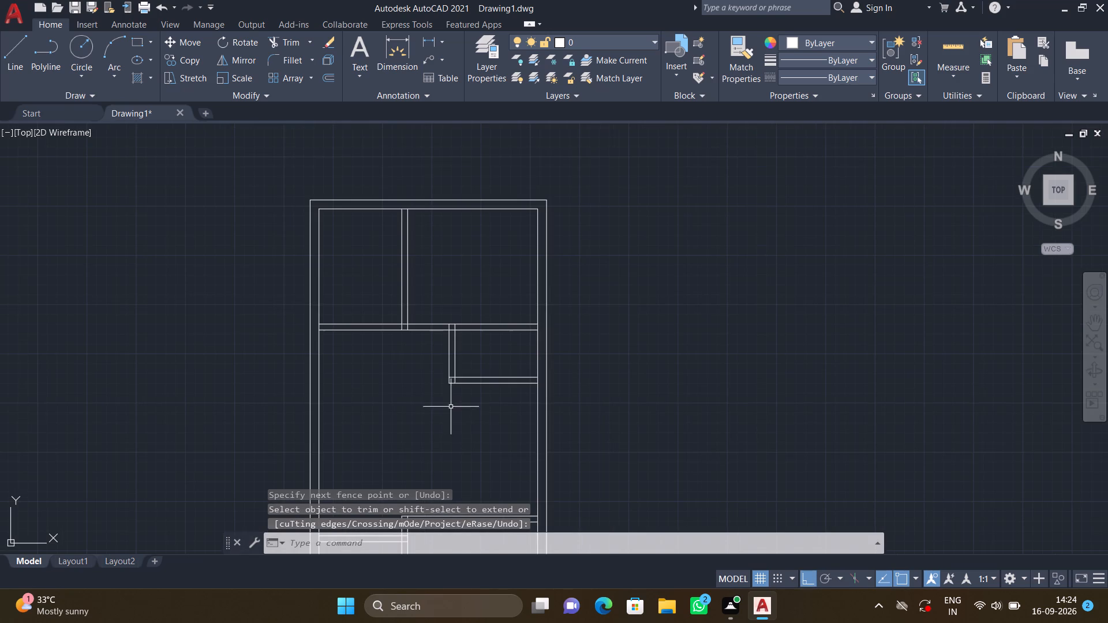
# Offset the lower line of the short horizontal partition on the right side 7' downward.
pyautogui.moveTo(466, 418); pyautogui.dragTo(470, 382, button='middle')
pyautogui.scroll(-1, 480, 381)
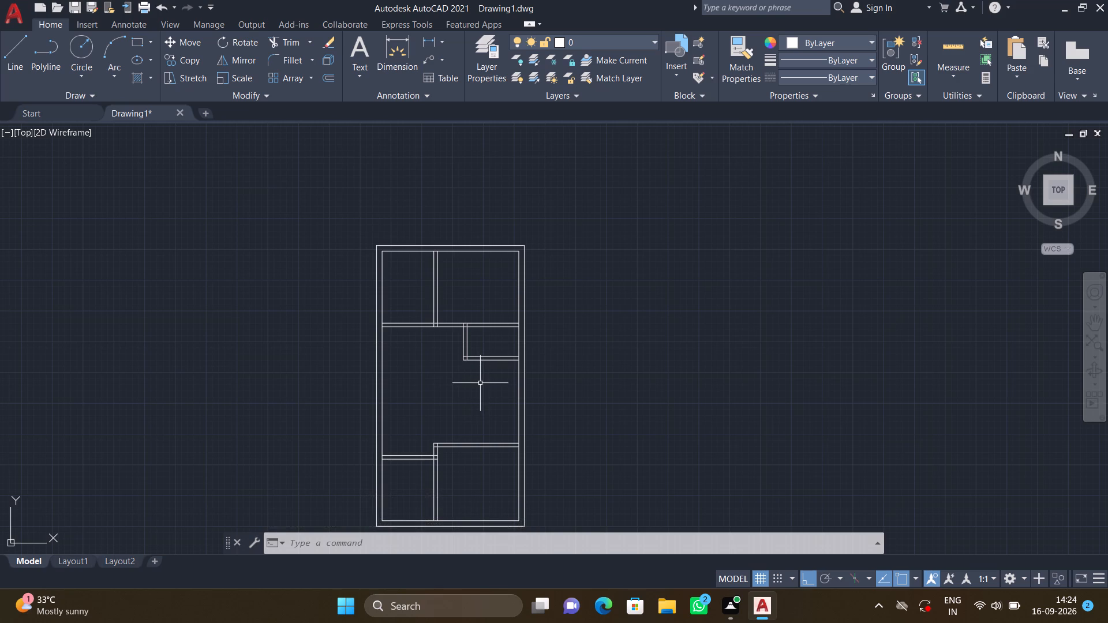
pyautogui.press('o')
pyautogui.press('Return')
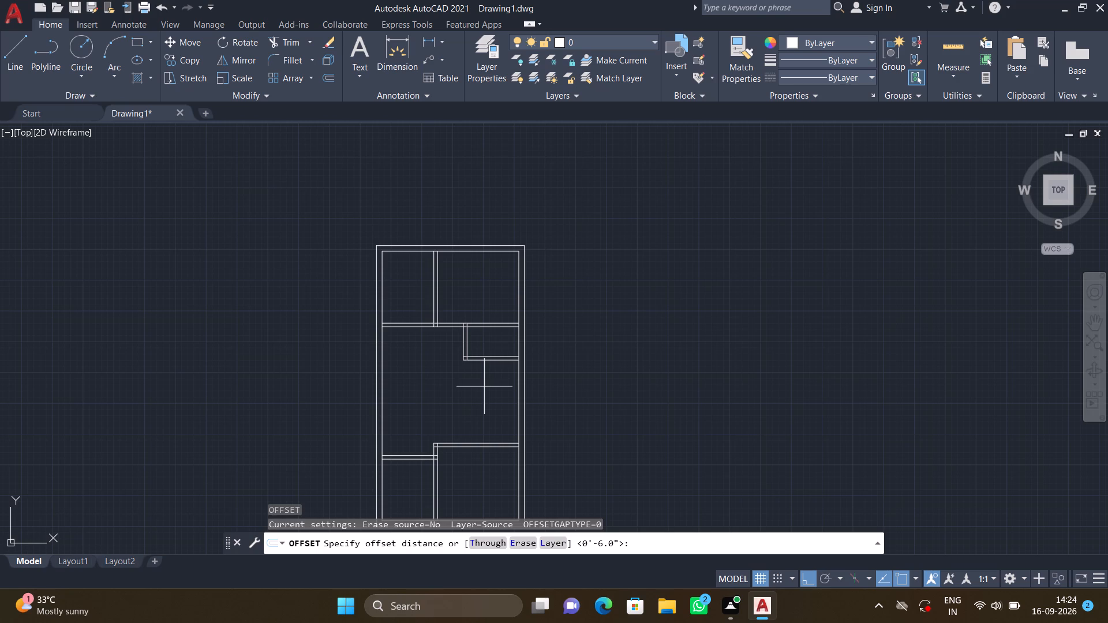
pyautogui.write("7'")
pyautogui.press('Return')
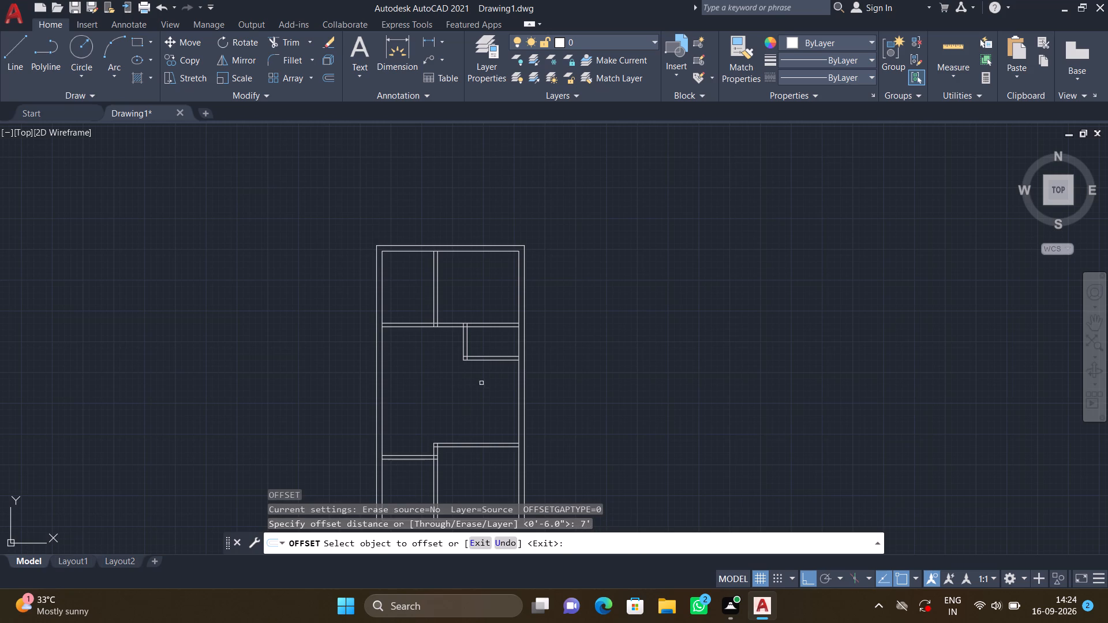
pyautogui.scroll(1, 501, 370)
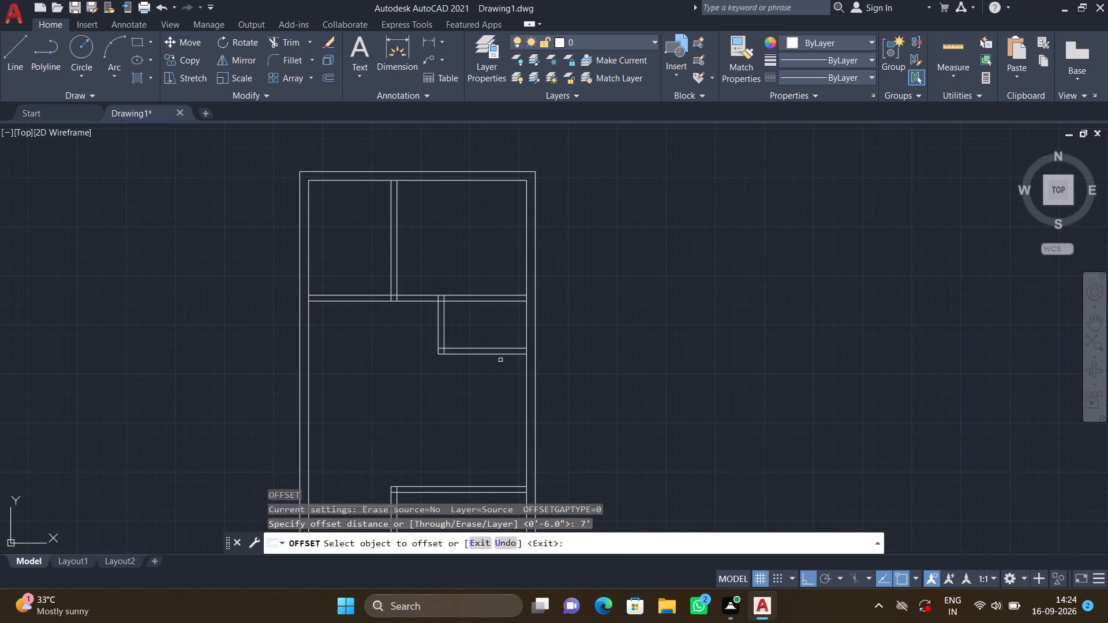
pyautogui.click(496, 355)
pyautogui.click(486, 419)
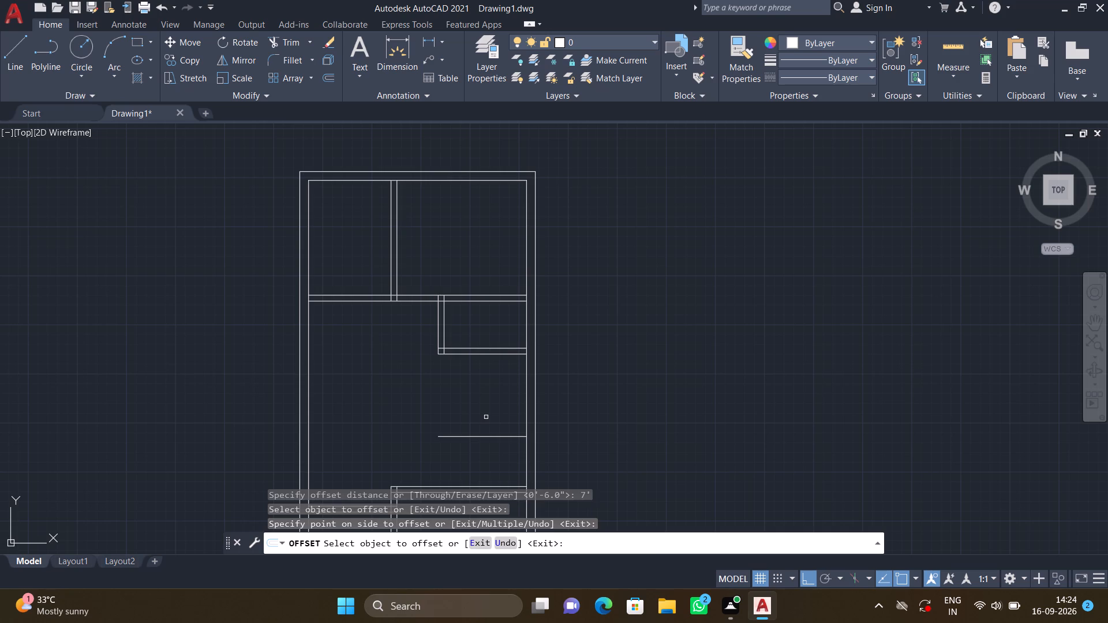
pyautogui.press('Return')
# Offset the new horizontal line 6" downward to form the partition's thickness.
pyautogui.moveTo(486, 417); pyautogui.dragTo(507, 292, button='middle')
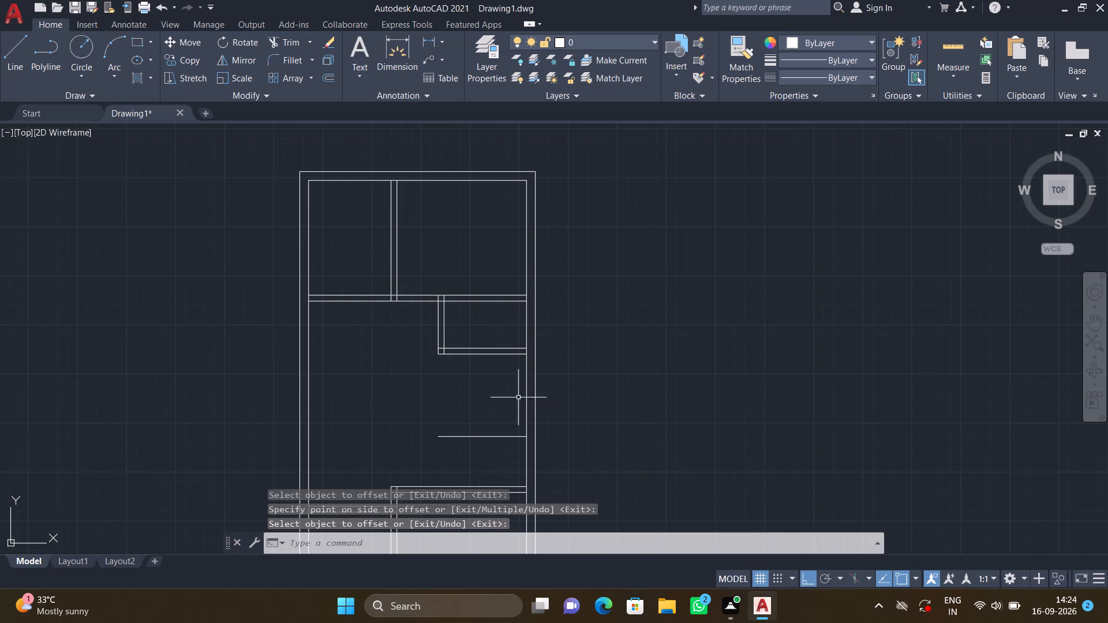
pyautogui.moveTo(503, 417); pyautogui.dragTo(523, 324, button='middle')
pyautogui.scroll(2, 525, 347)
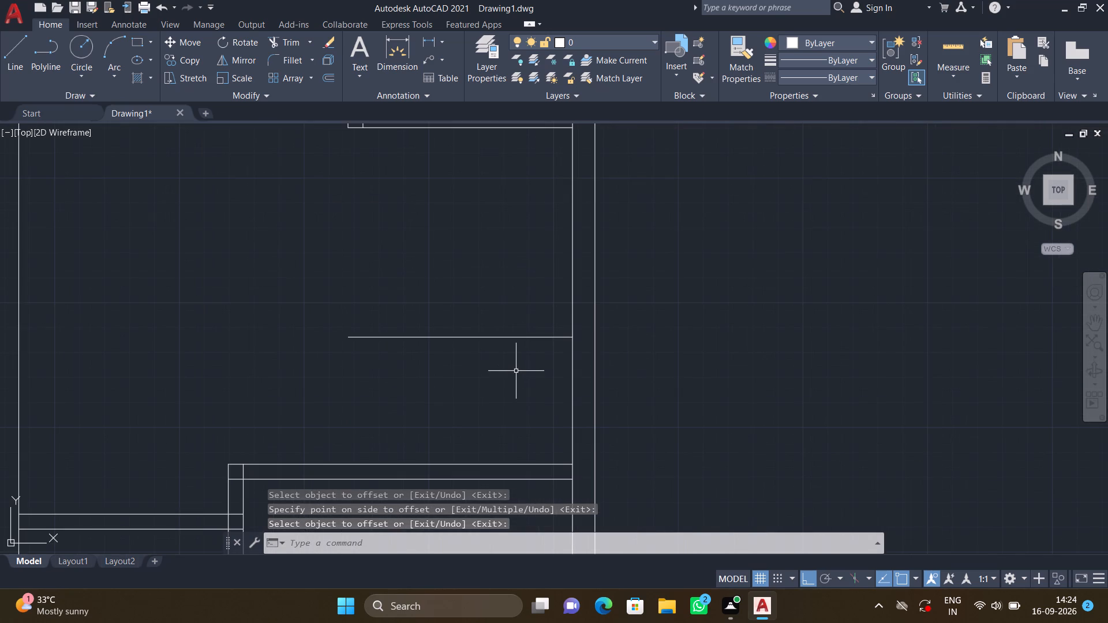
pyautogui.press('o')
pyautogui.press('Return')
pyautogui.write('6"')
pyautogui.press('Return')
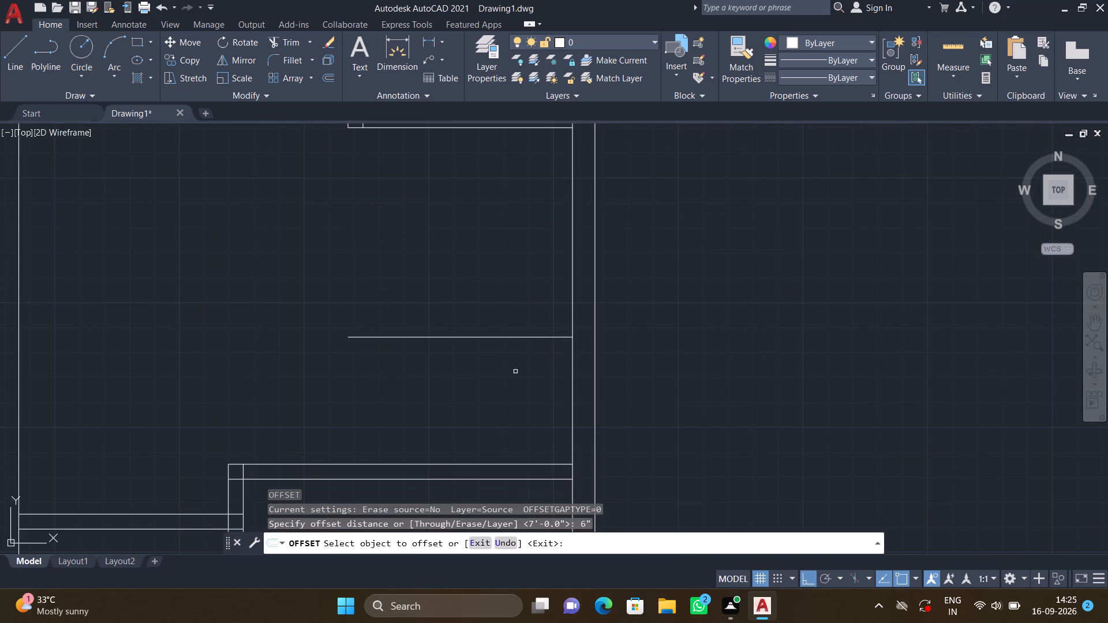
pyautogui.click(478, 336)
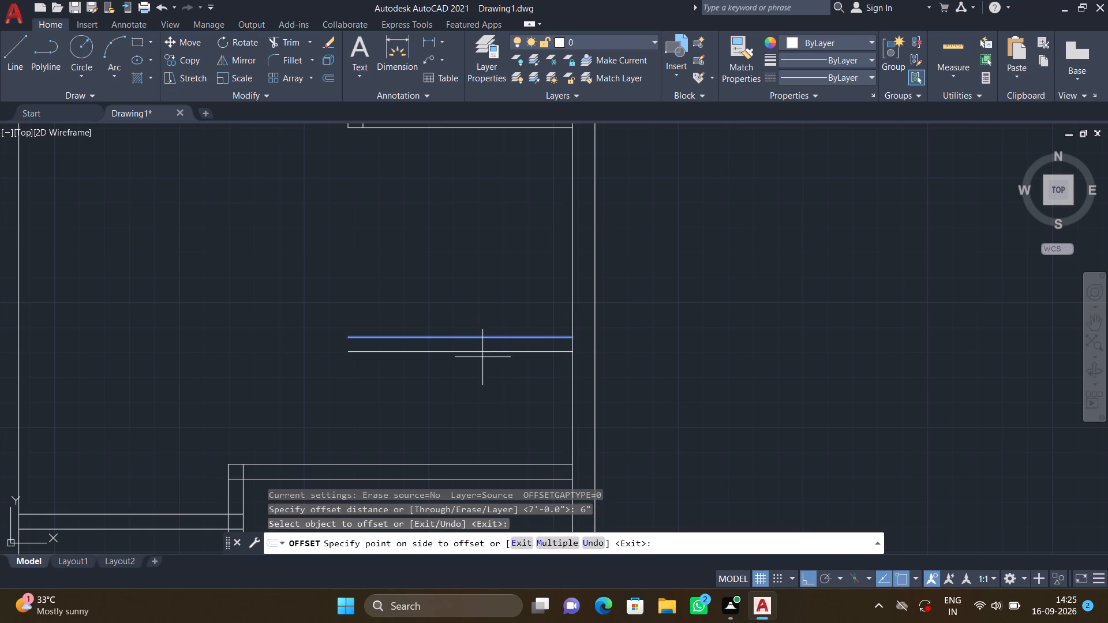
pyautogui.click(482, 359)
pyautogui.press('Return')
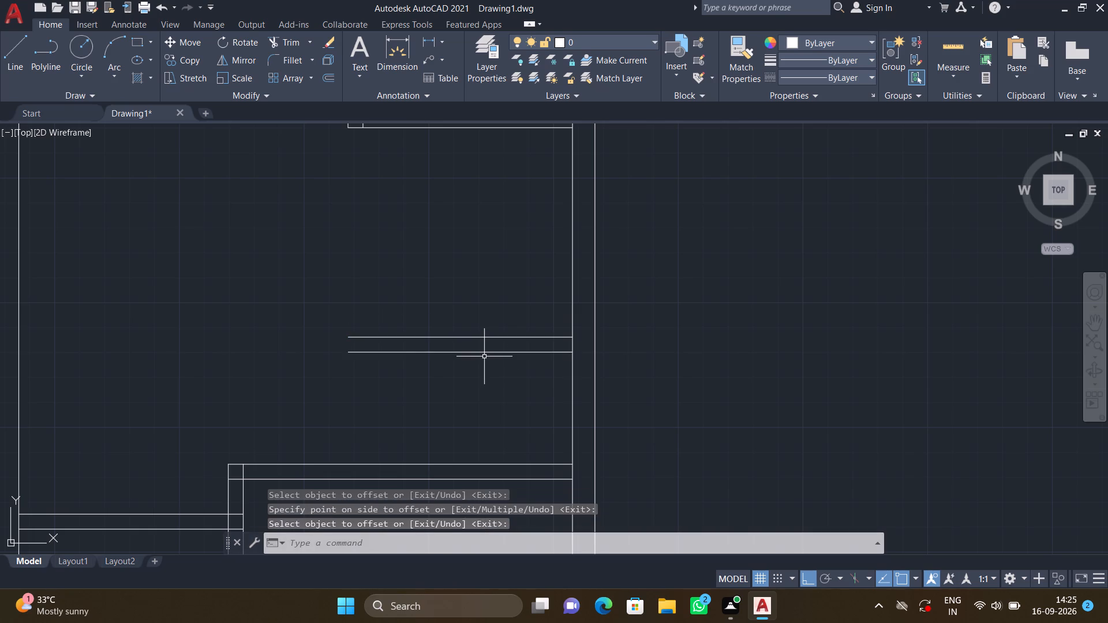
# Extend both lines of the short vertical partition down through the new horizontal partition to the bottom-right room's upper wall.
pyautogui.scroll(-1, 463, 369)
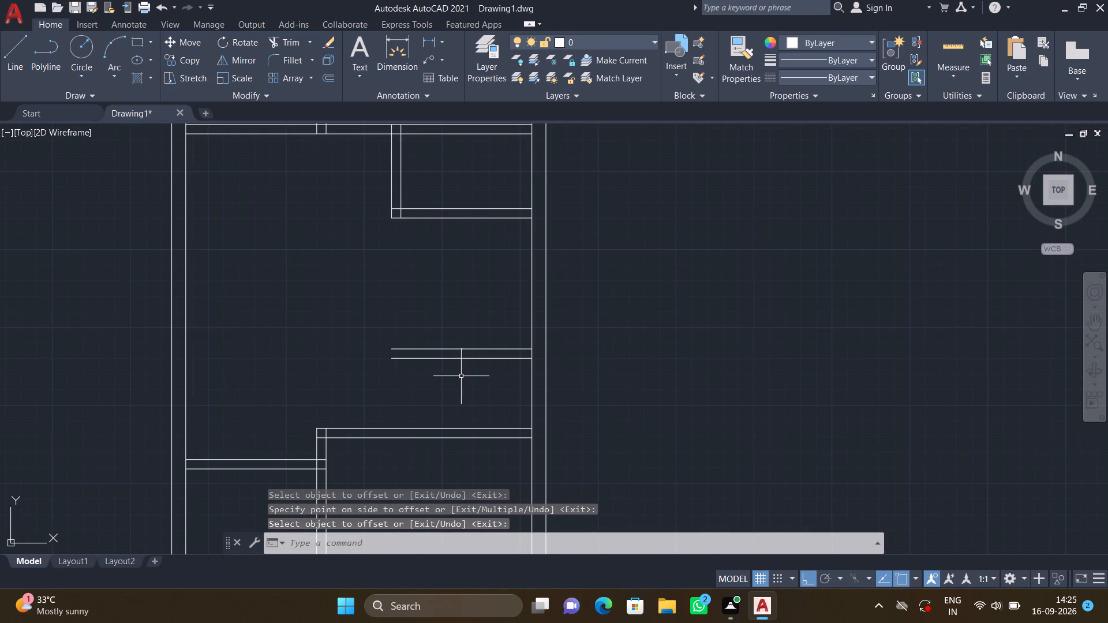
pyautogui.moveTo(459, 374); pyautogui.dragTo(463, 329, button='middle')
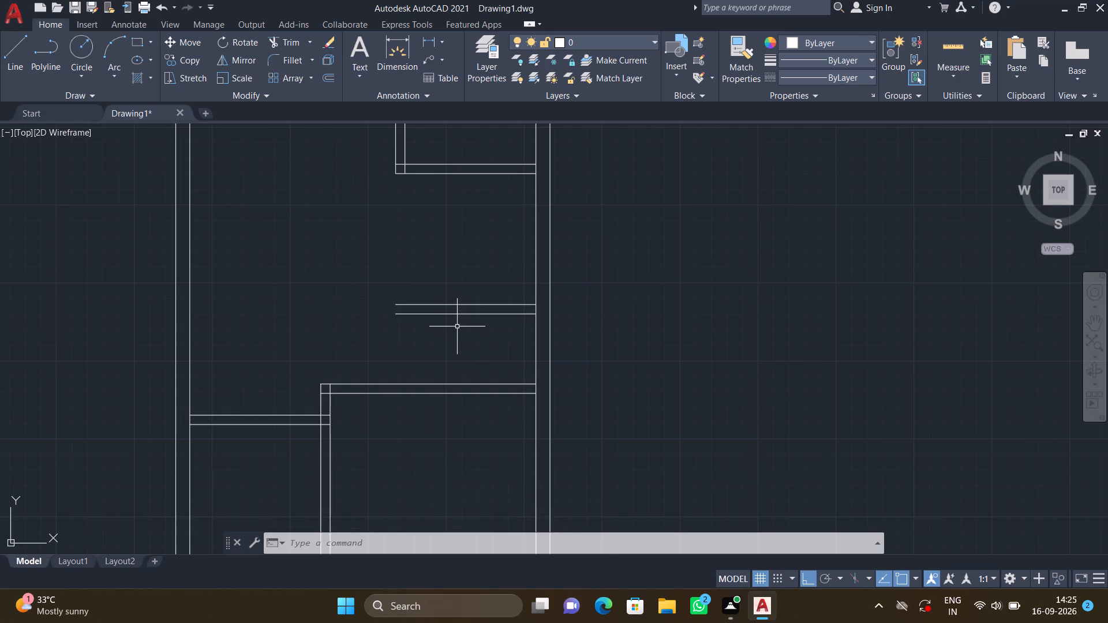
pyautogui.moveTo(459, 344); pyautogui.dragTo(463, 320, button='middle')
pyautogui.scroll(-1, 465, 320)
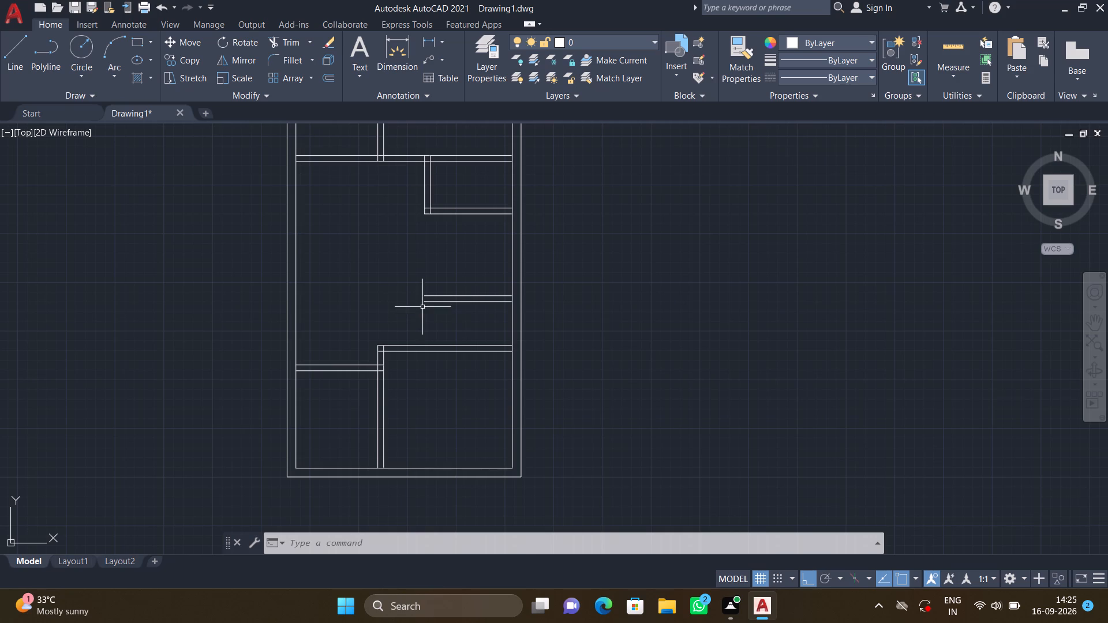
pyautogui.scroll(1, 422, 306)
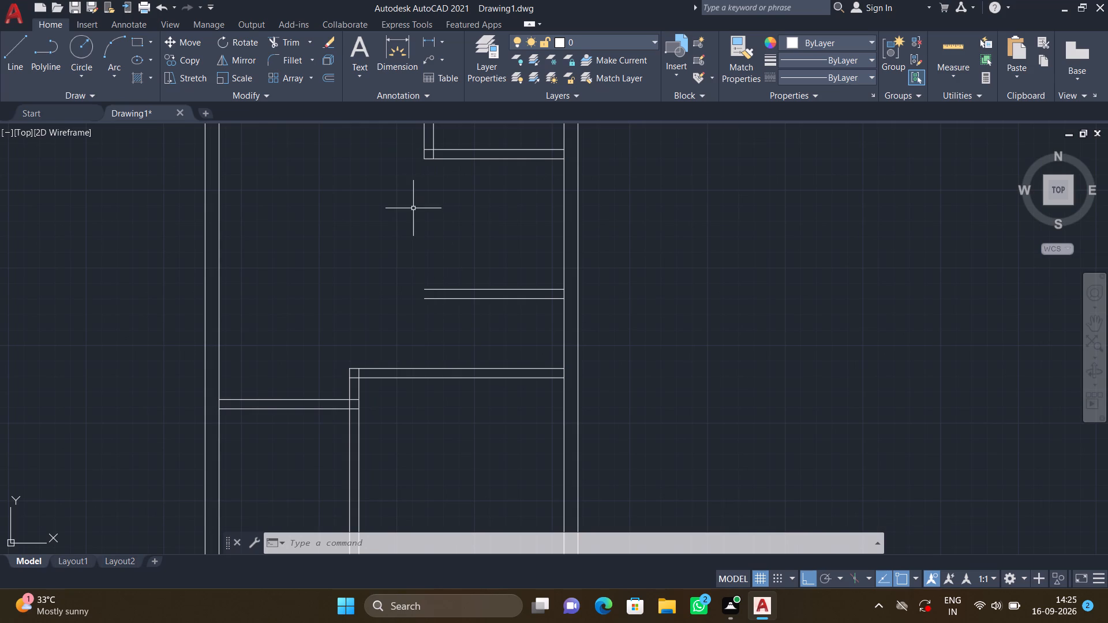
pyautogui.write('EX')
pyautogui.press('Return')
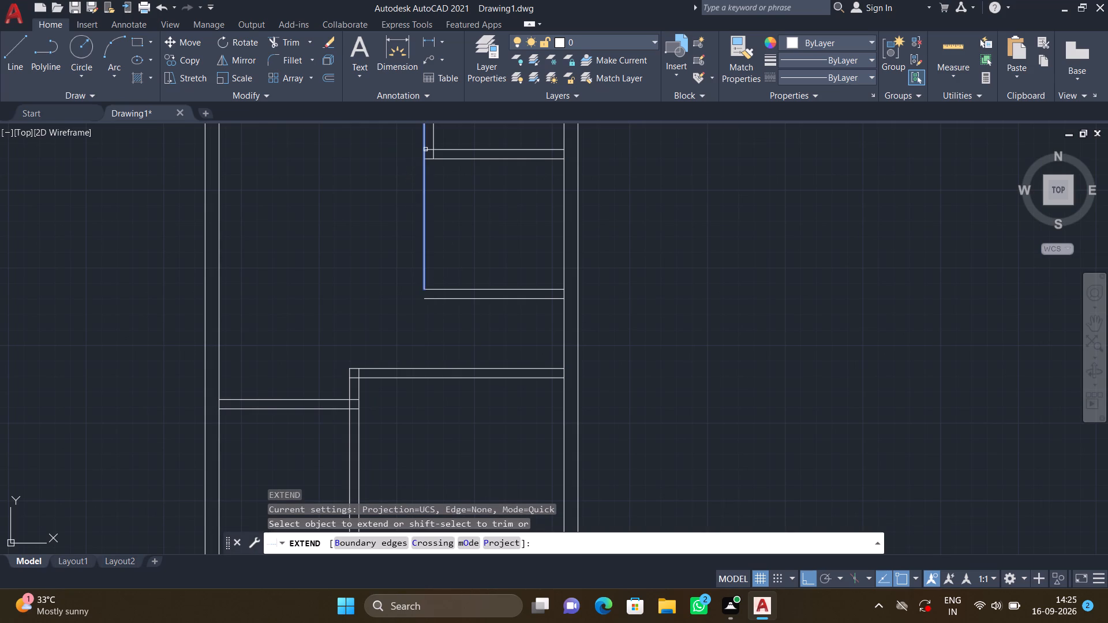
pyautogui.click(425, 149)
pyautogui.click(435, 152)
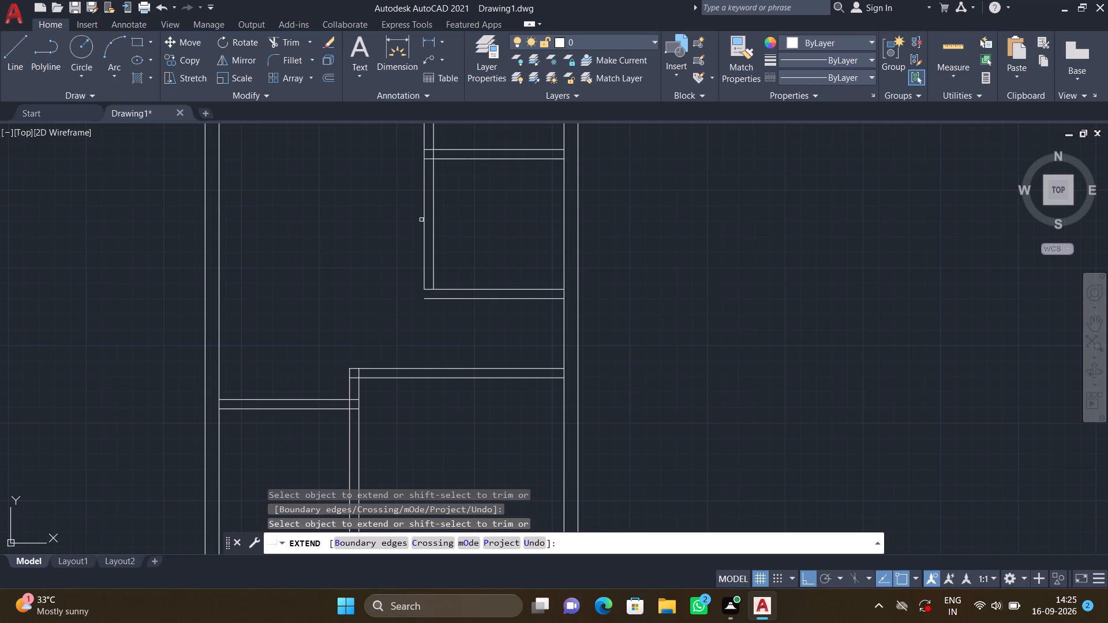
pyautogui.click(423, 220)
pyautogui.click(432, 223)
pyautogui.click(424, 242)
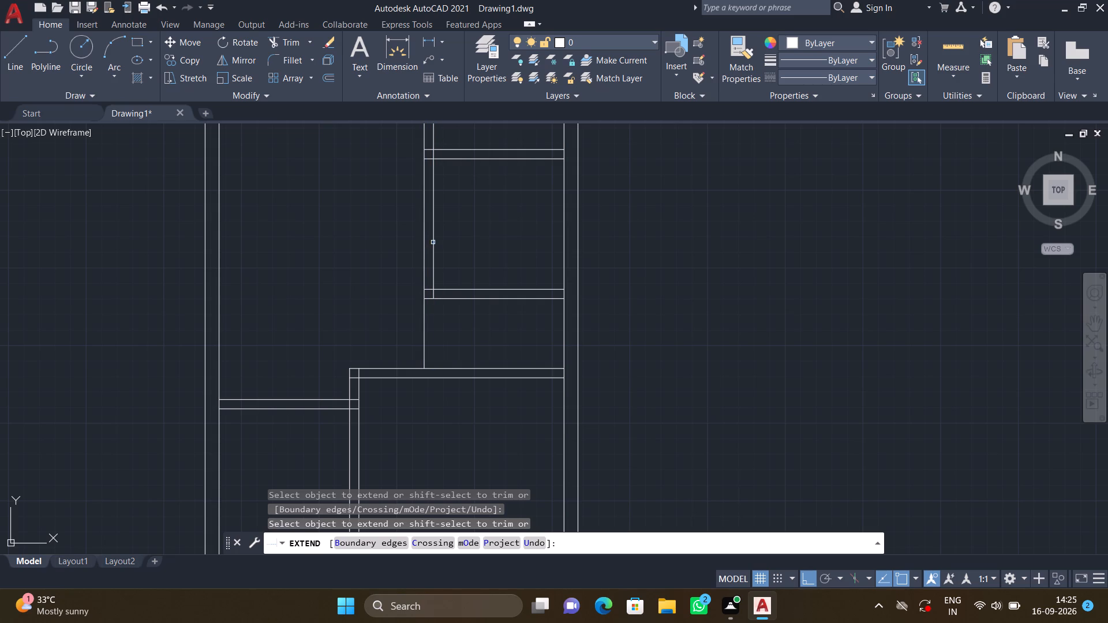
pyautogui.click(433, 241)
pyautogui.press('Return')
# Trim both vertical partition lines between the two short horizontal partitions, opening the middle space.
pyautogui.scroll(-1, 486, 331)
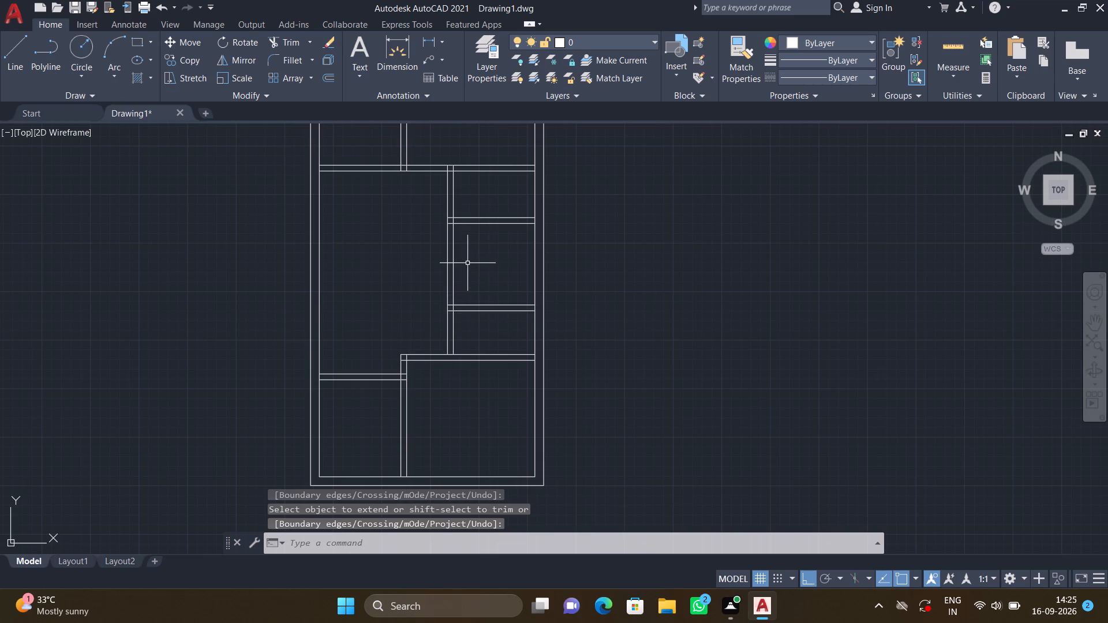
pyautogui.write('TR')
pyautogui.press('Return')
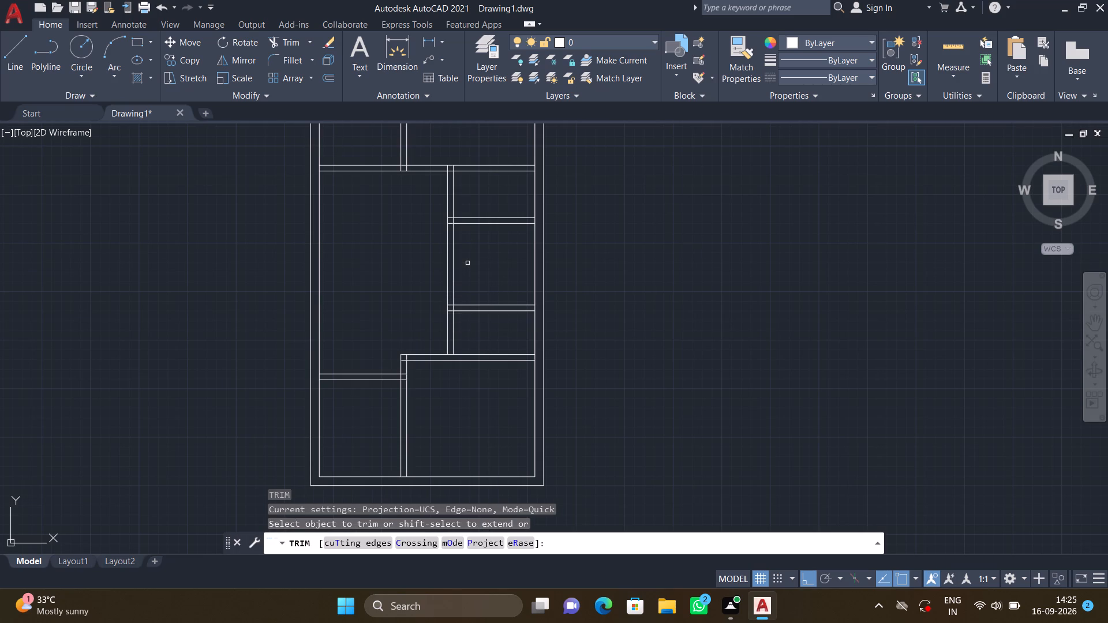
pyautogui.click(467, 261)
pyautogui.click(432, 259)
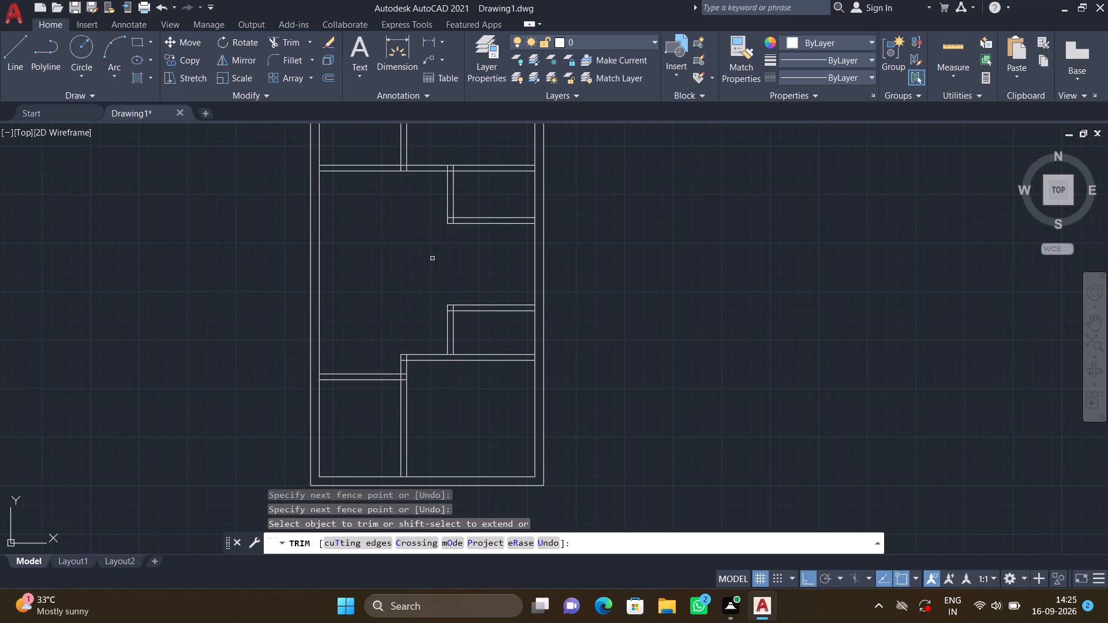
pyautogui.press('Return')
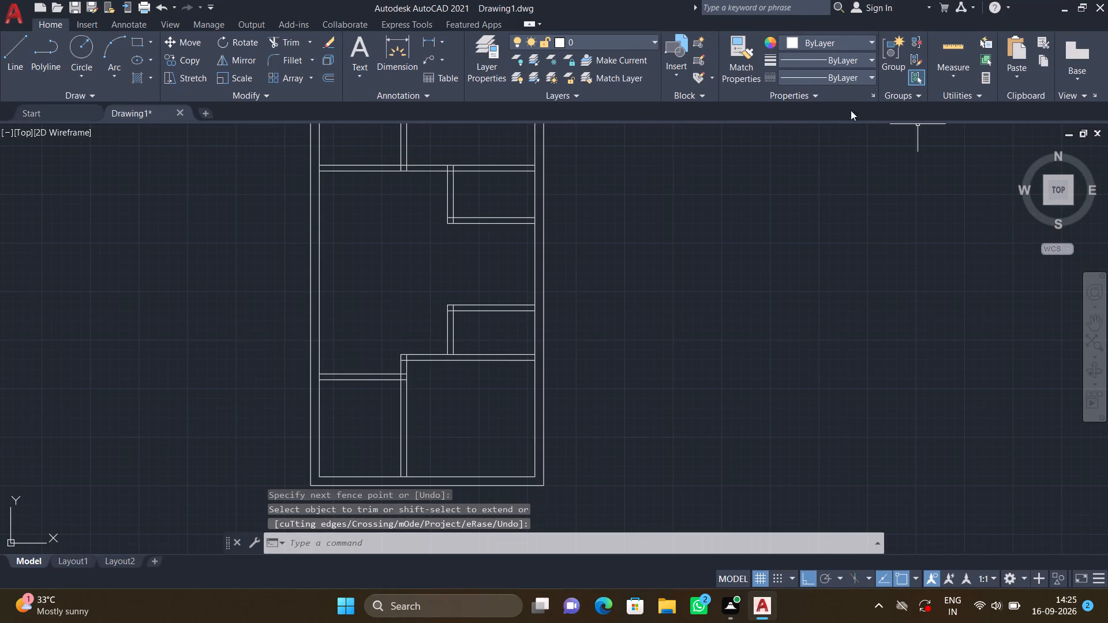
# Quick-measure the inside of the small new room above the bottom-right room.
pyautogui.click(952, 78)
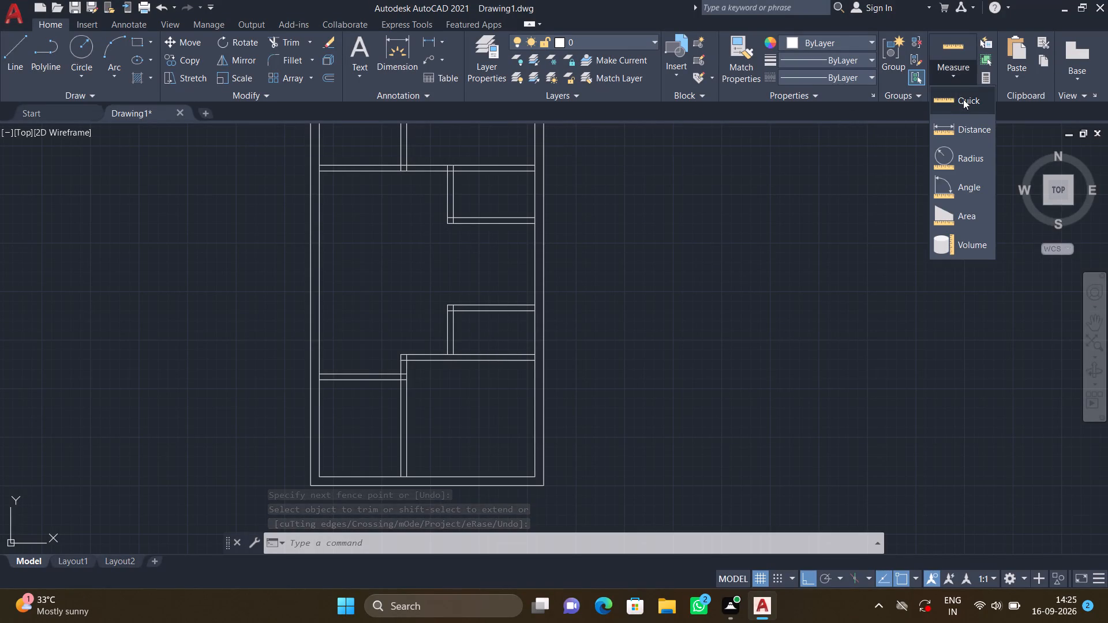
pyautogui.click(963, 98)
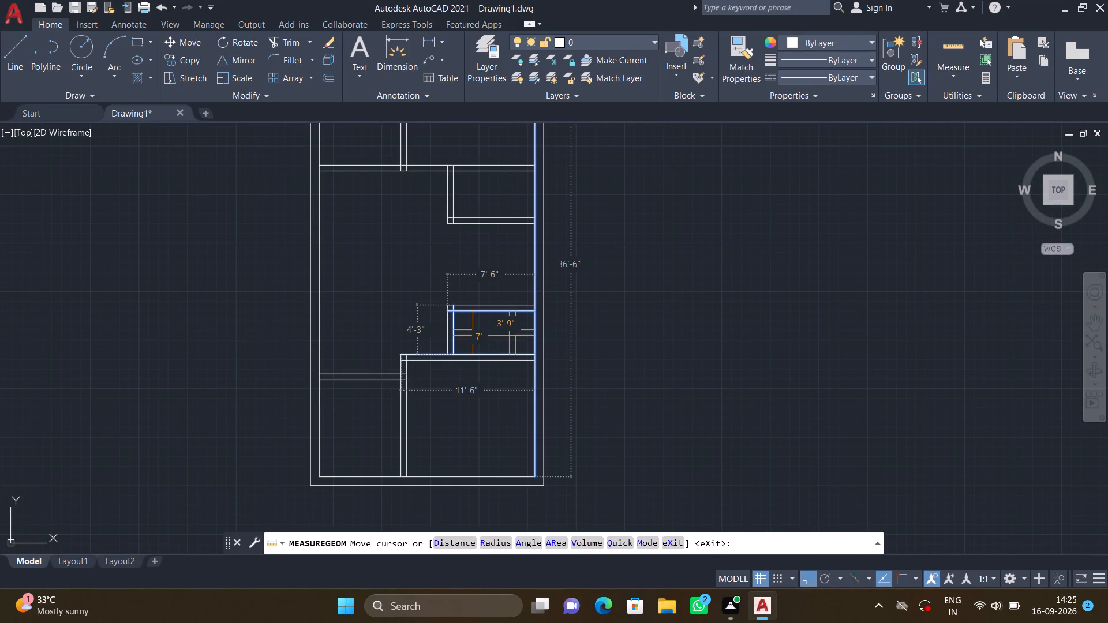
pyautogui.scroll(3, 493, 331)
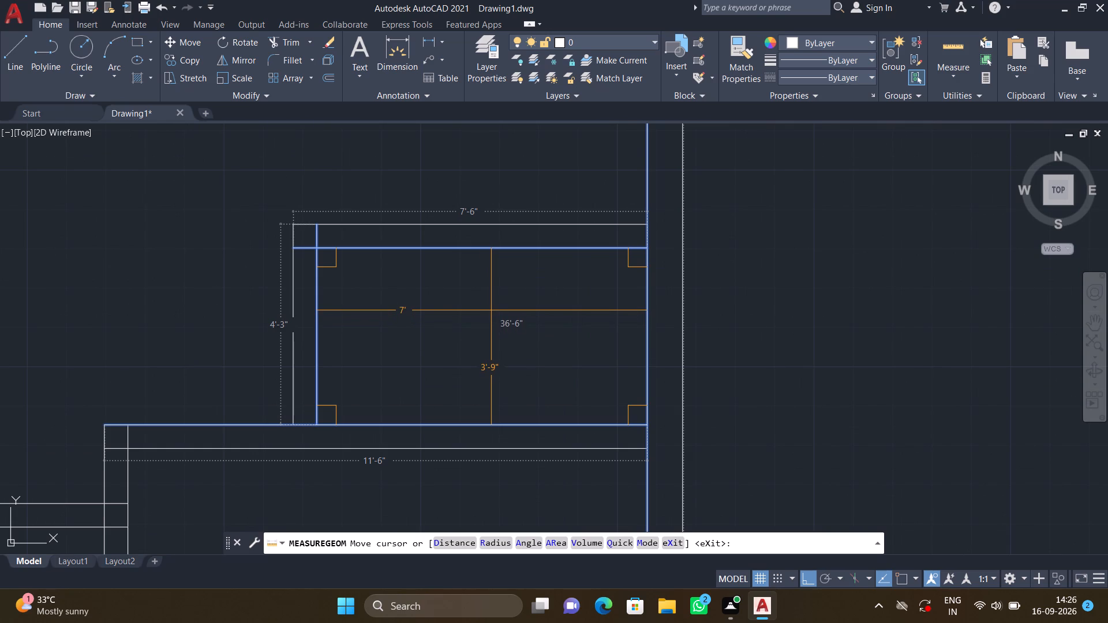
pyautogui.scroll(-2, 491, 310)
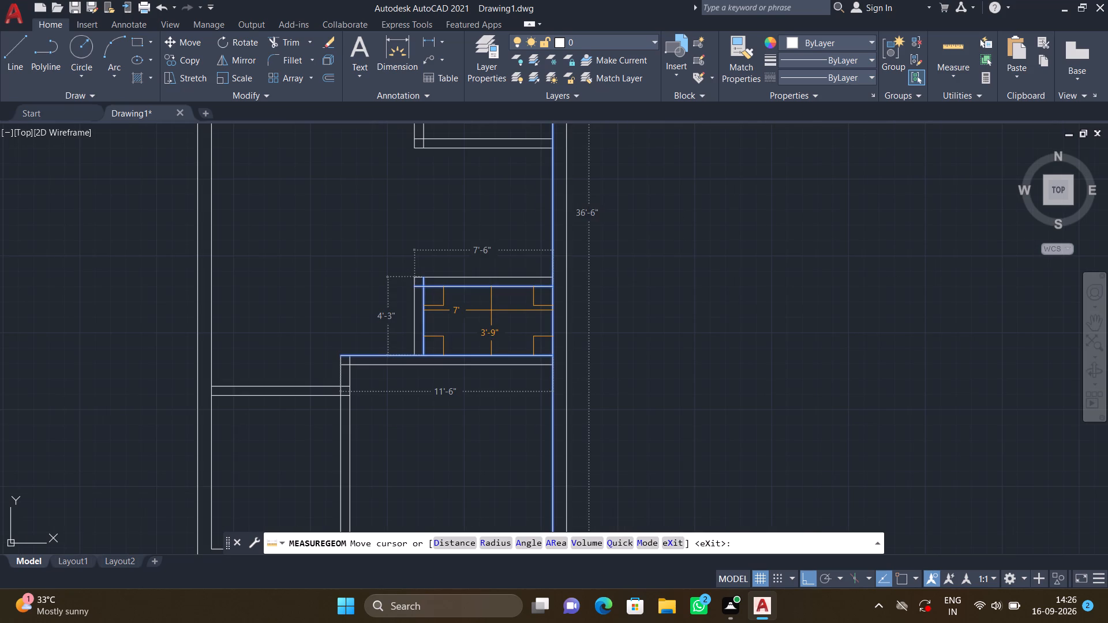
pyautogui.press('Escape')
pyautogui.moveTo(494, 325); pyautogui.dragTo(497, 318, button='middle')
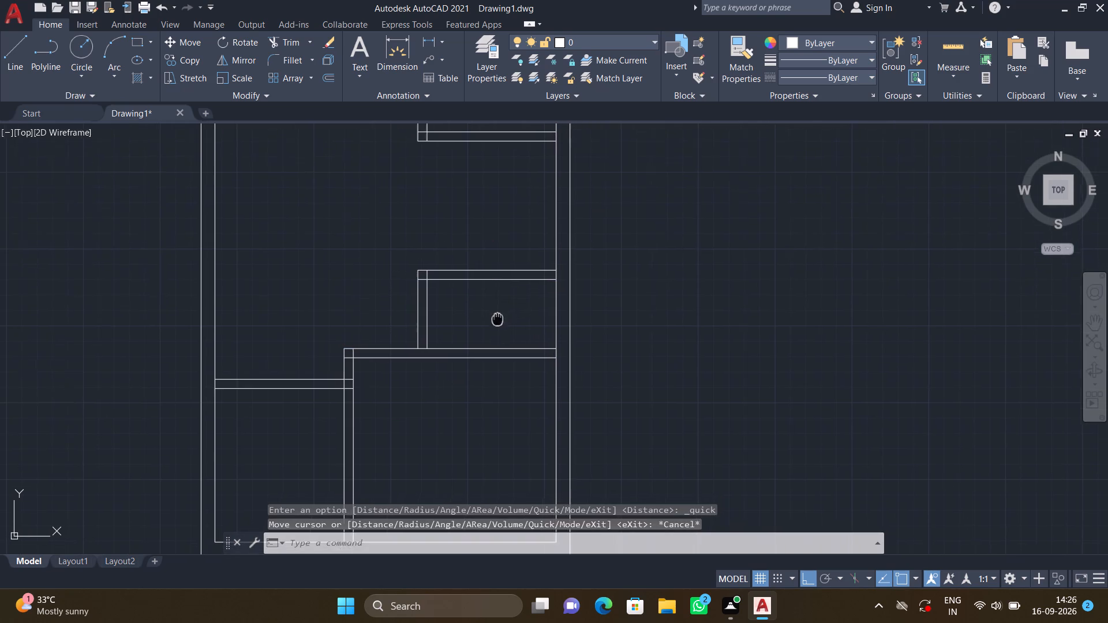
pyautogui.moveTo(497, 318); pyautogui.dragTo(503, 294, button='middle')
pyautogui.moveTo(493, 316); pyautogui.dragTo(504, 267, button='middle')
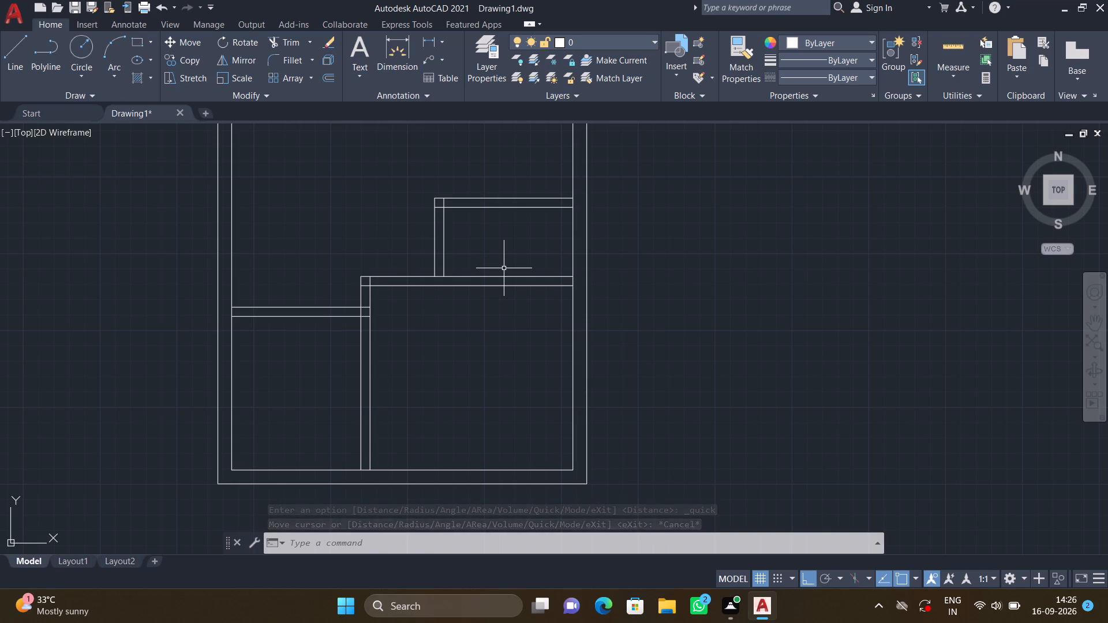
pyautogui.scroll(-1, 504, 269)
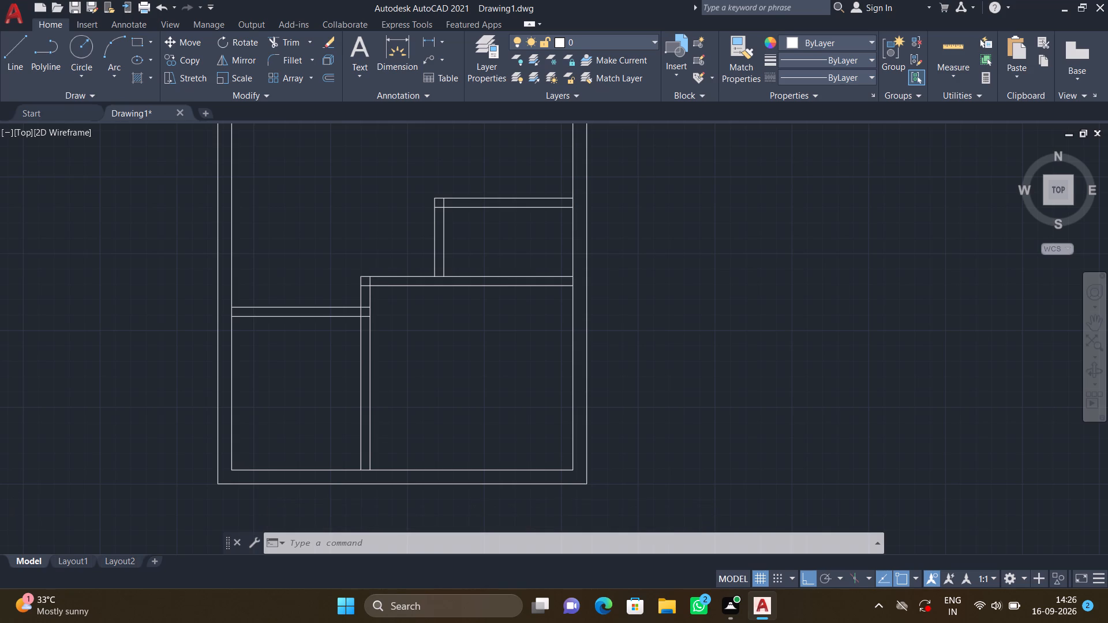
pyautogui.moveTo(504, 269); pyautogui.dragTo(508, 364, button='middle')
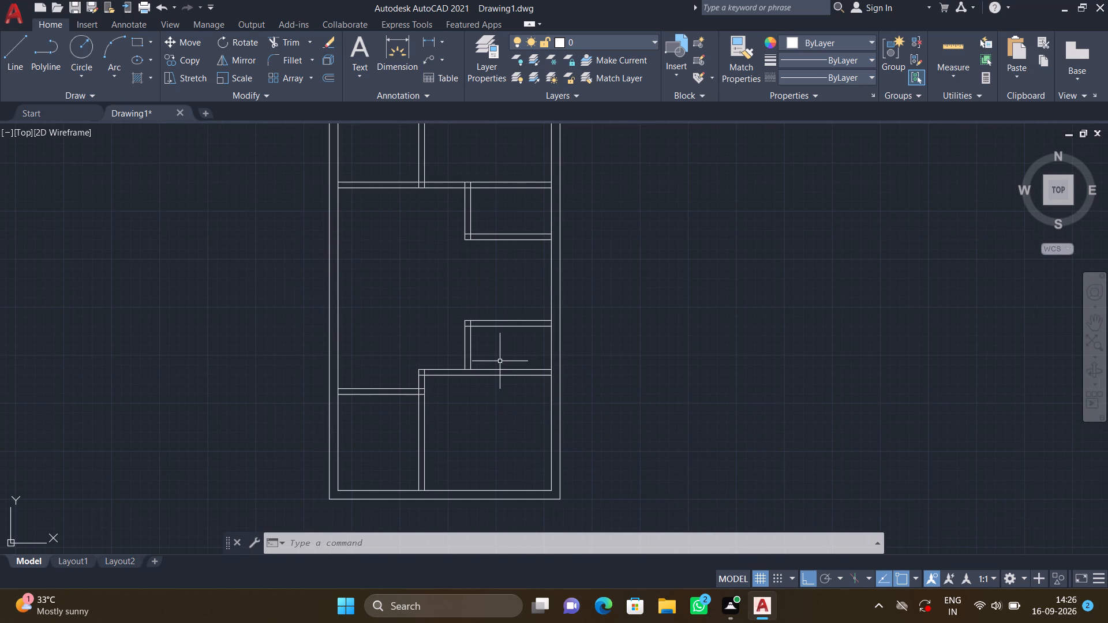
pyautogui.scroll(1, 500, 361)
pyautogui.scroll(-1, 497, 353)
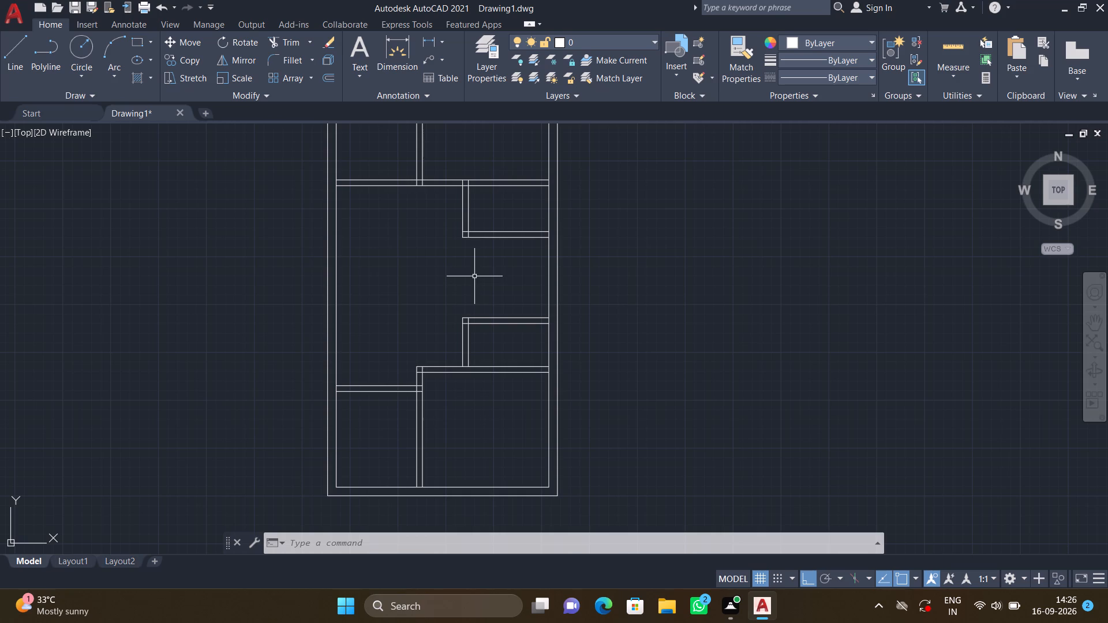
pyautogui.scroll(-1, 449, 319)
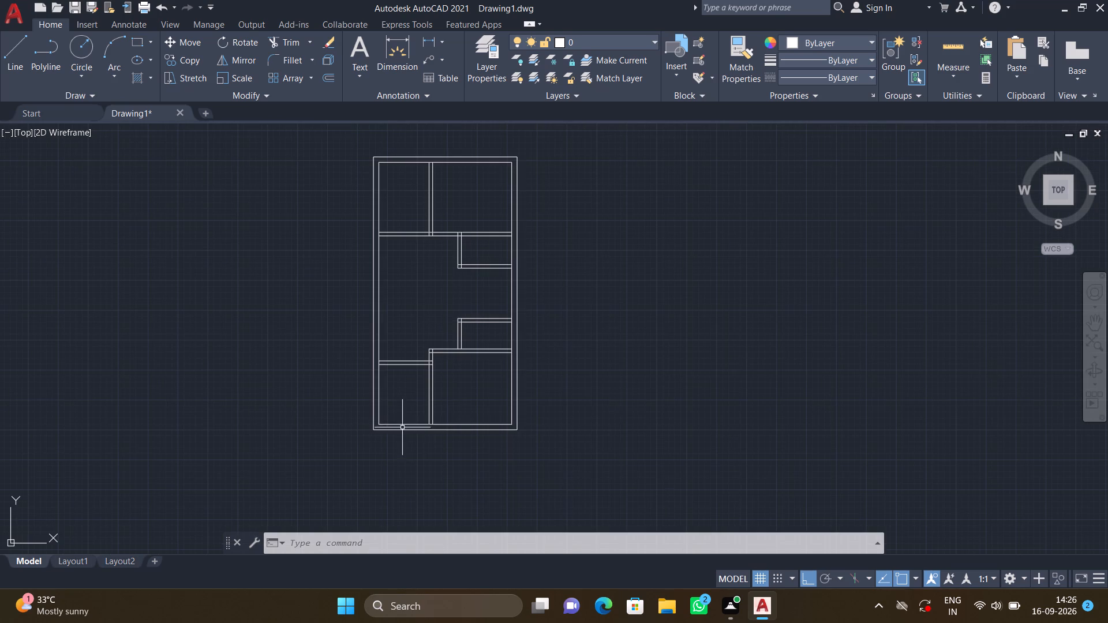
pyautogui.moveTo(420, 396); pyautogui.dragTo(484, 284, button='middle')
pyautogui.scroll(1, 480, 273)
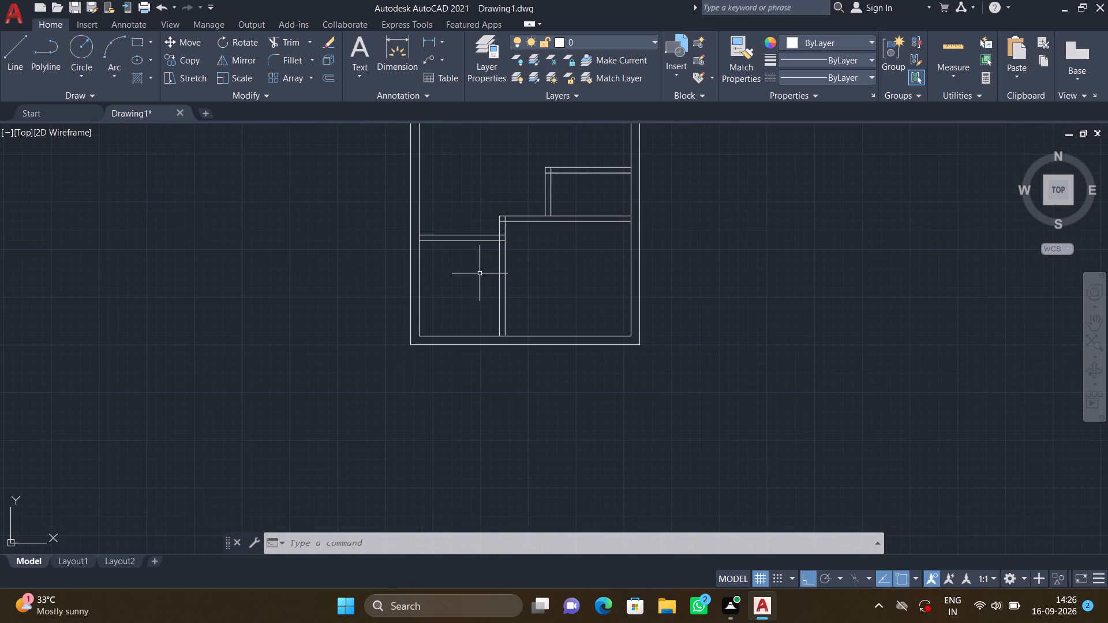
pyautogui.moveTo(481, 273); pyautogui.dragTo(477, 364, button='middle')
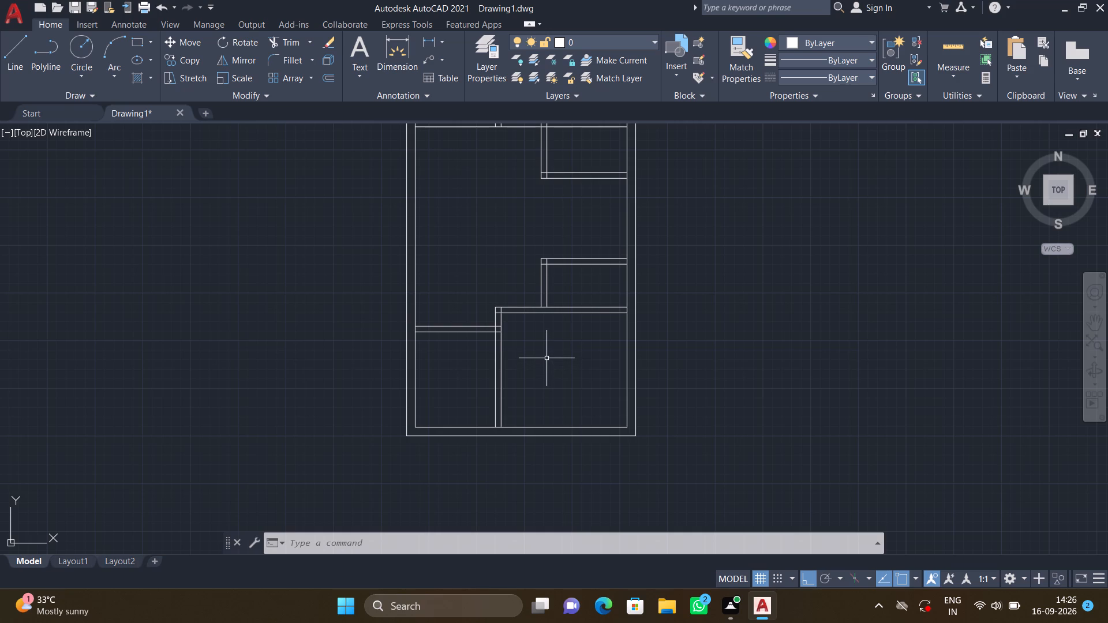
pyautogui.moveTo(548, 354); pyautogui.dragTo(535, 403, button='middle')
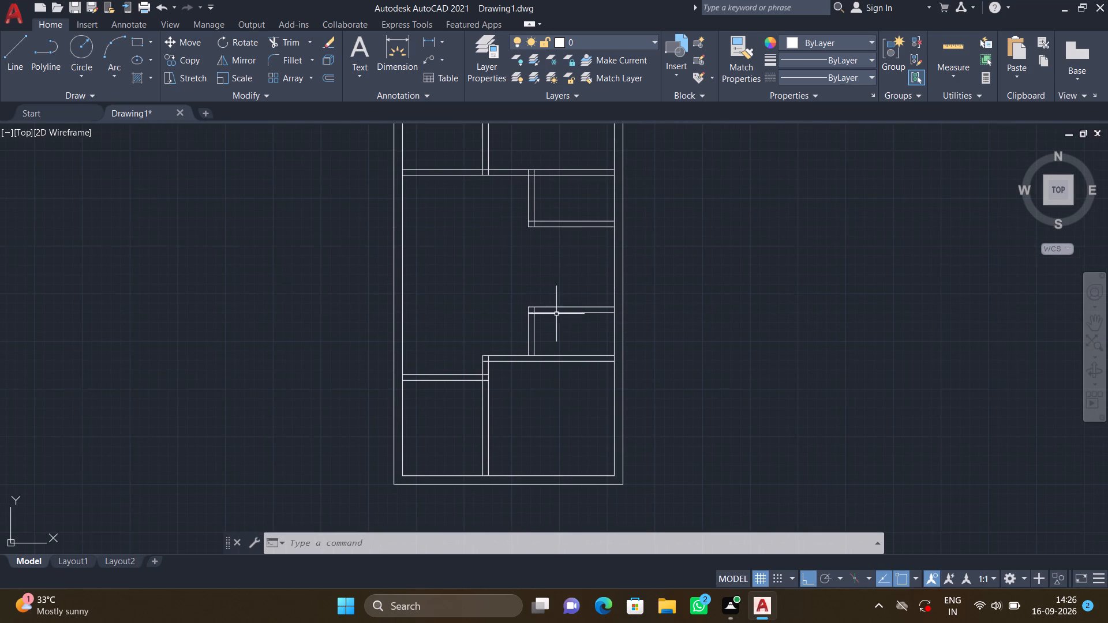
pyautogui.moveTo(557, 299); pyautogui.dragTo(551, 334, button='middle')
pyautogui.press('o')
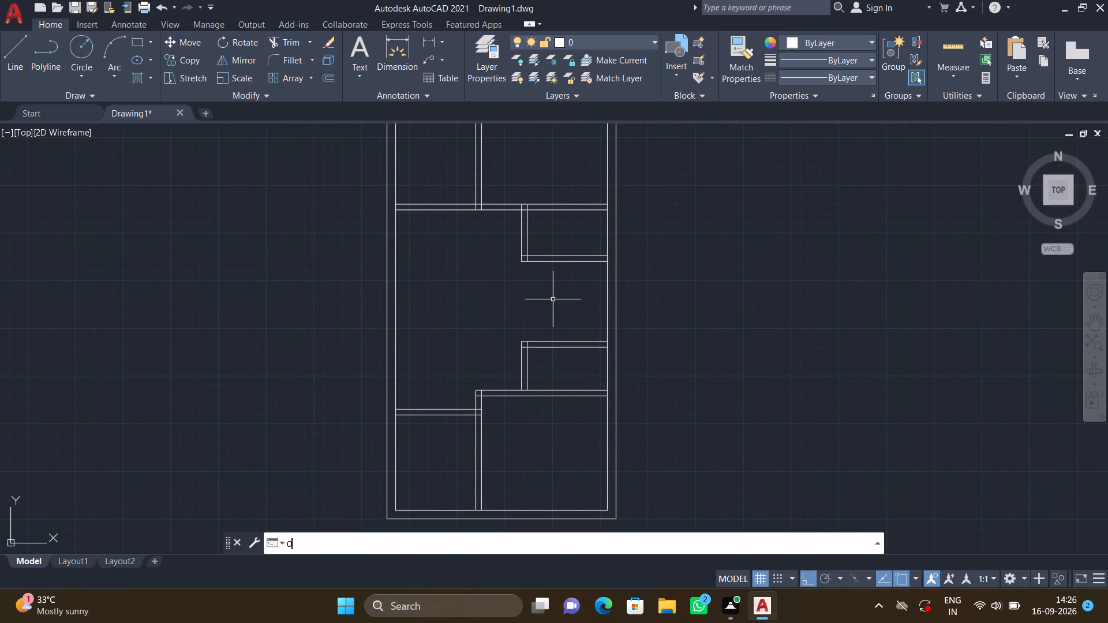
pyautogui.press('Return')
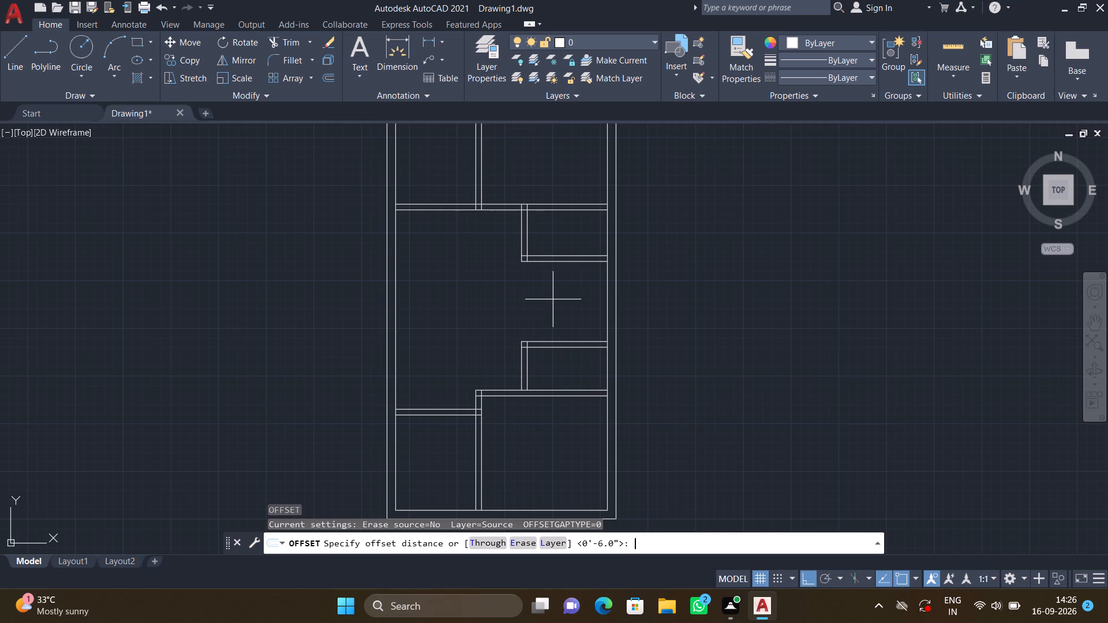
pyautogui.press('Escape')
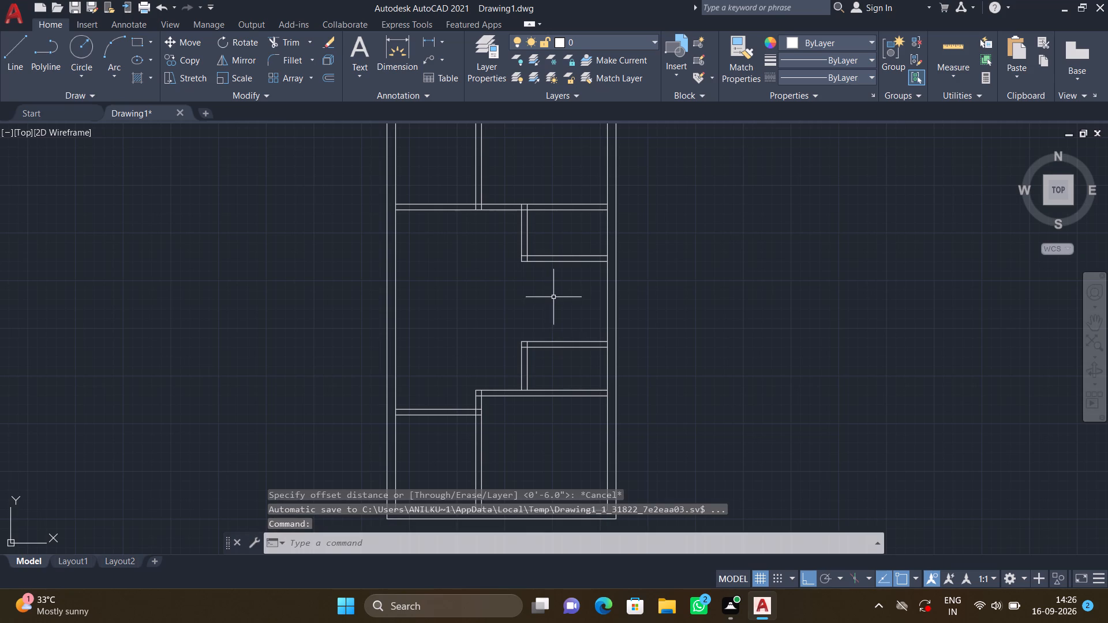
# Extend both lines of the upper short horizontal partition through the right exterior wall to its outer face.
pyautogui.moveTo(608, 258); pyautogui.dragTo(585, 309, button='middle')
pyautogui.scroll(3, 596, 307)
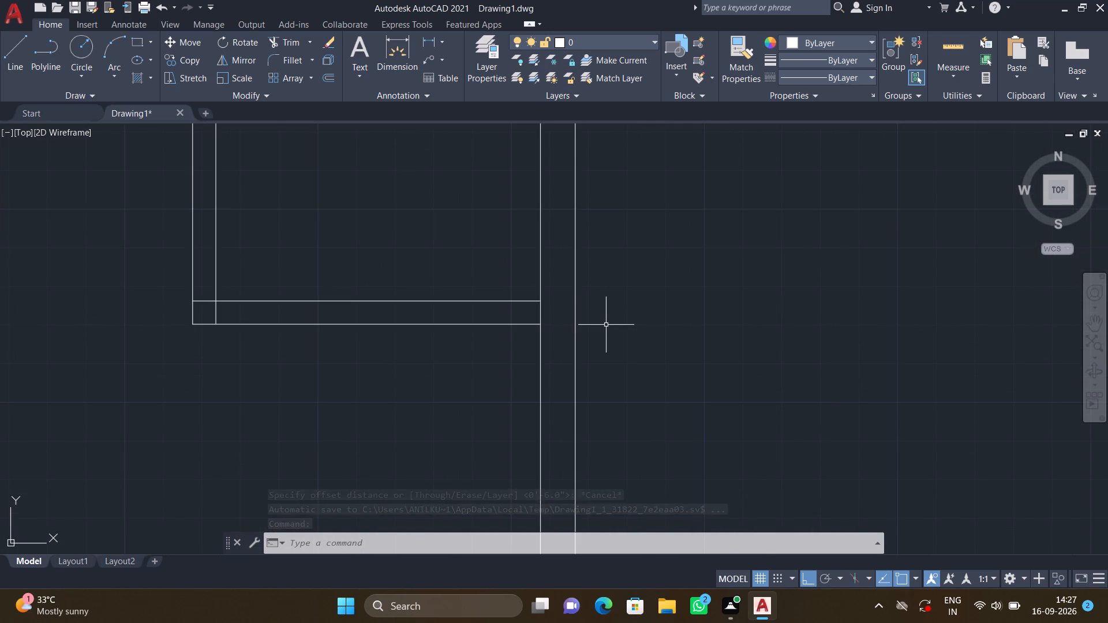
pyautogui.write('EX')
pyautogui.press('Return')
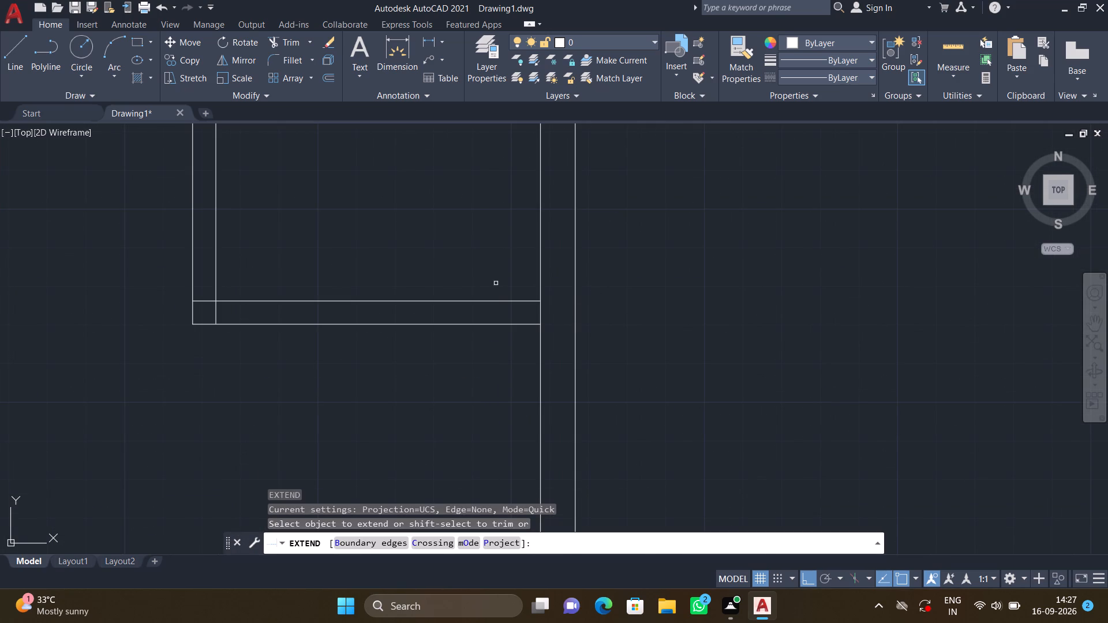
pyautogui.click(510, 302)
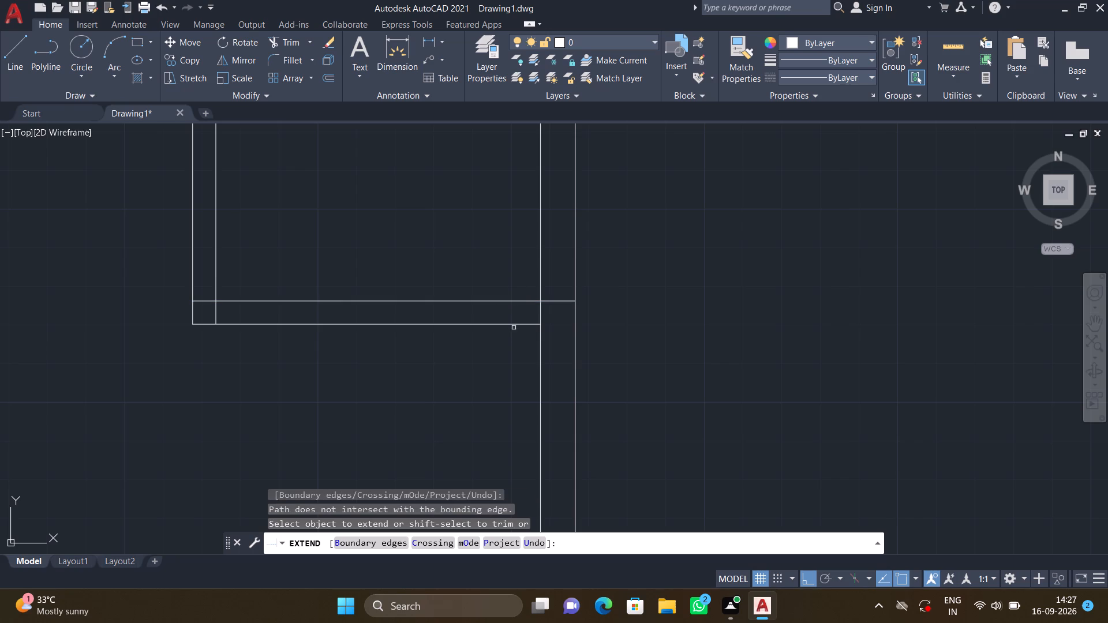
pyautogui.click(515, 325)
pyautogui.press('Return')
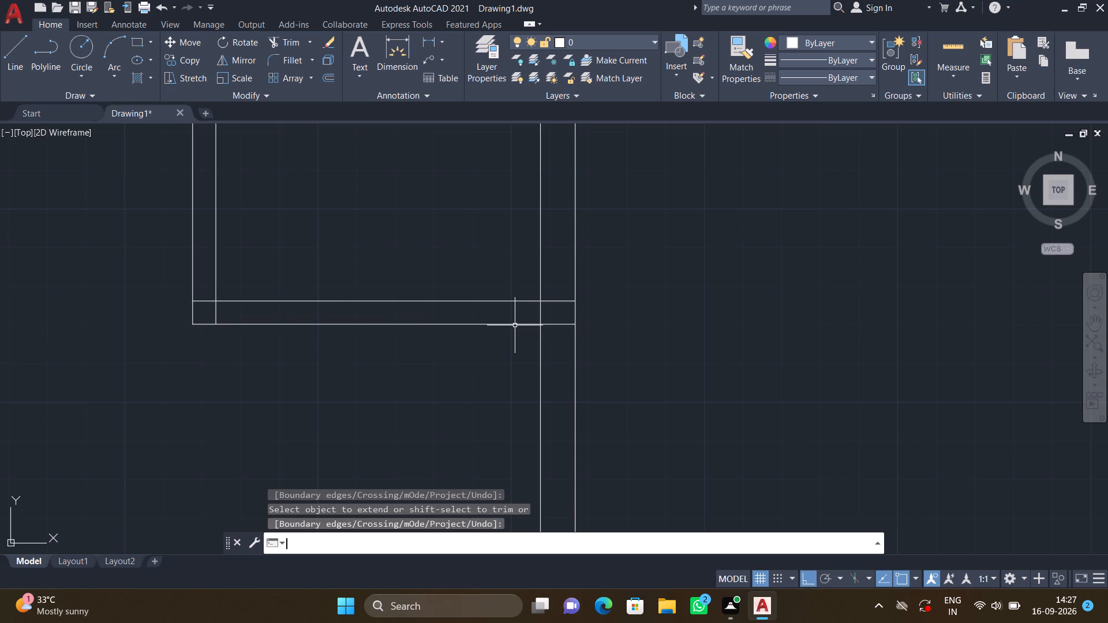
# Draw connected lines from the extended upper partition's top line at the exterior wall's outer face, 3'1" outward to the right and 7' down.
pyautogui.scroll(-2, 515, 324)
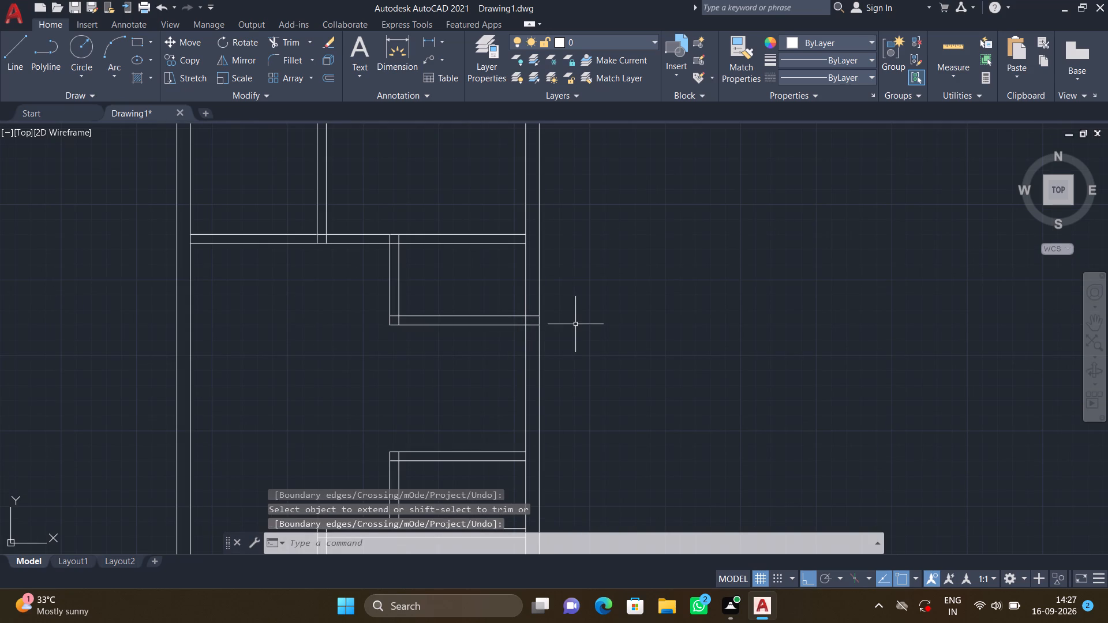
pyautogui.press('l')
pyautogui.press('Return')
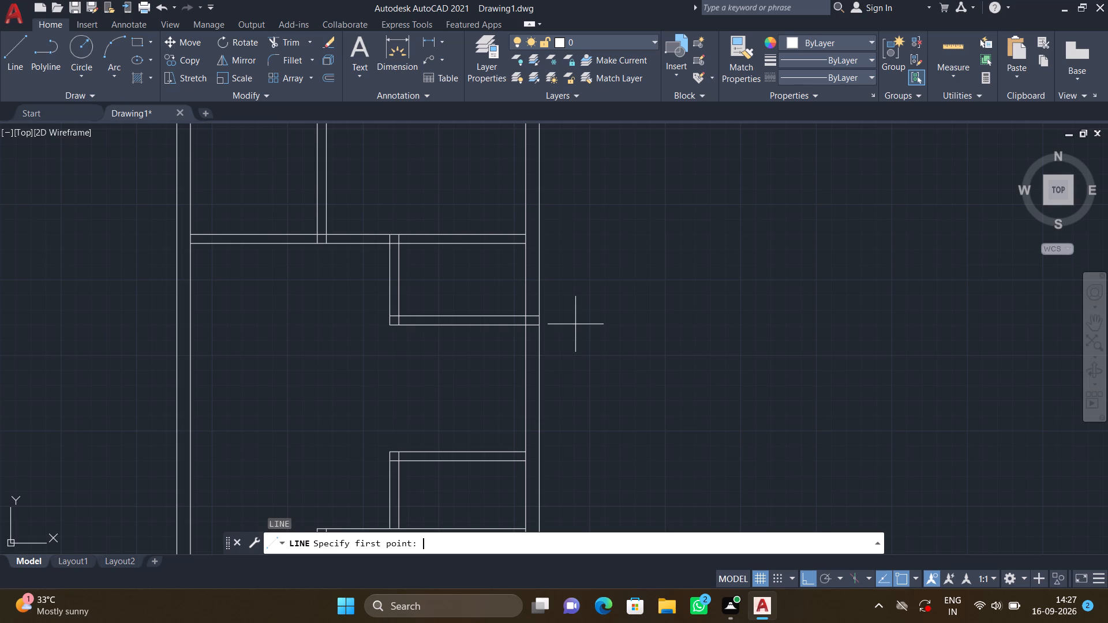
pyautogui.click(540, 318)
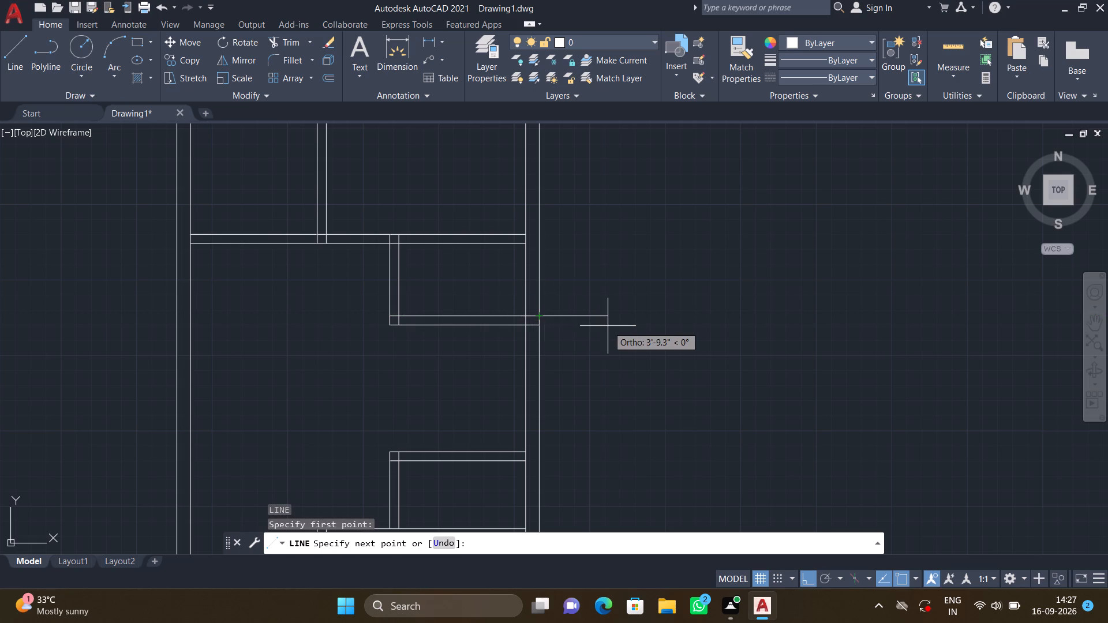
pyautogui.write("3'")
pyautogui.write('1"')
pyautogui.press('Return')
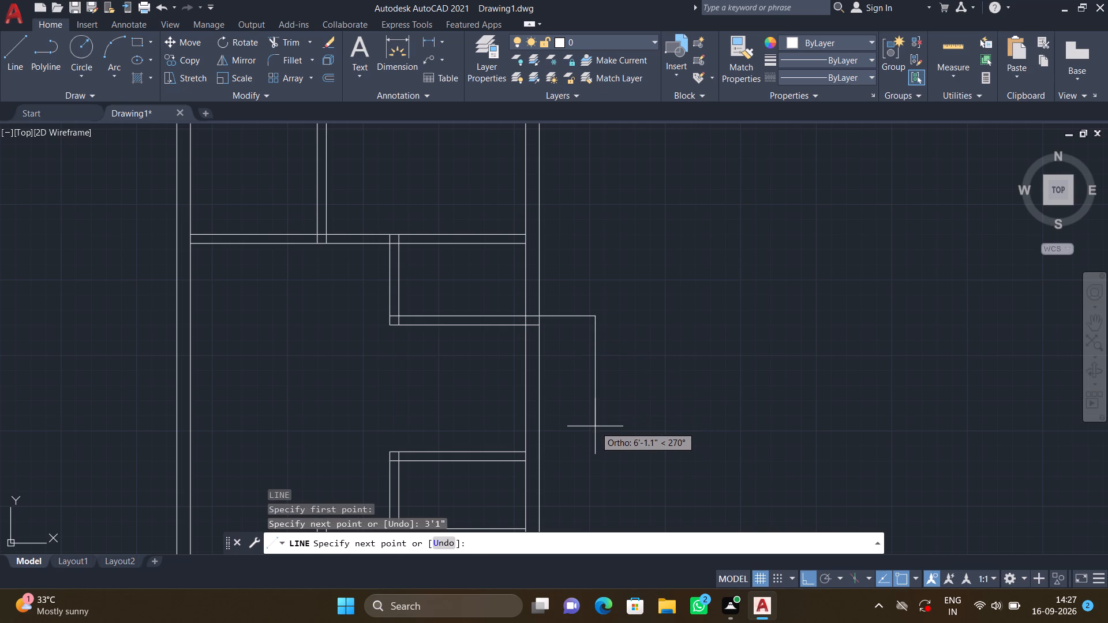
pyautogui.write("7'")
pyautogui.press('Return')
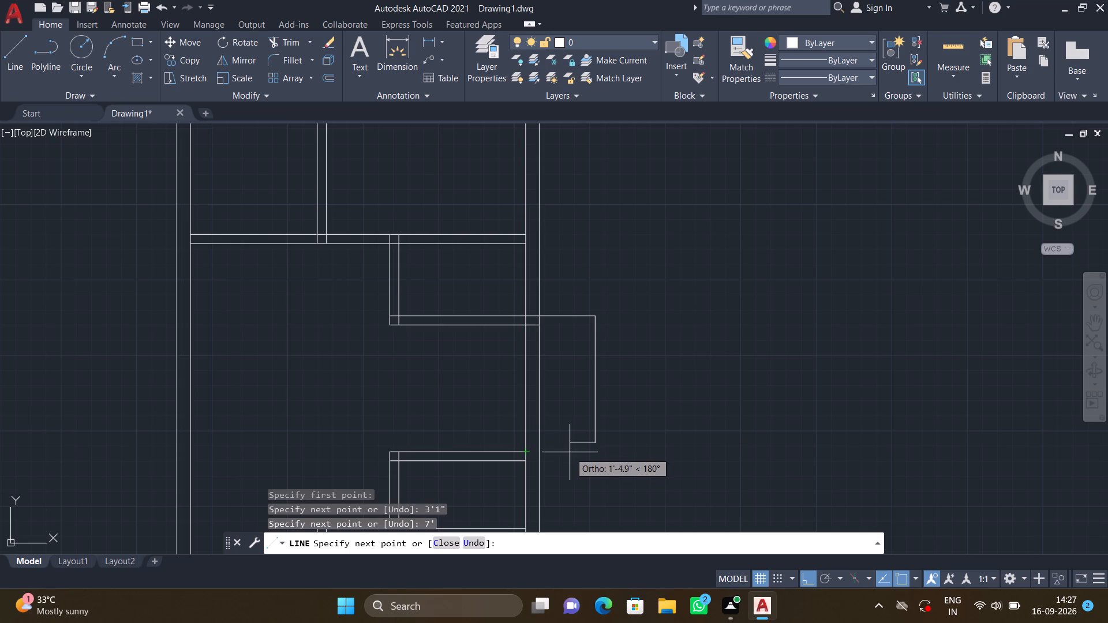
pyautogui.press('Escape')
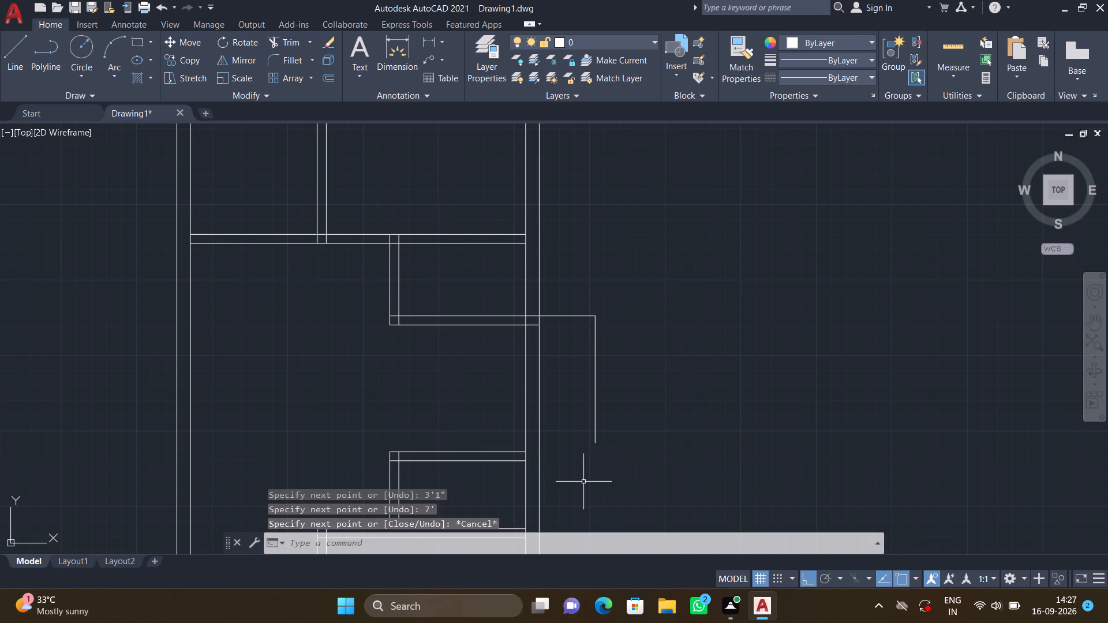
# Extend both lines of the bottom-right room's upper wall through the right exterior wall to its outer face.
pyautogui.moveTo(583, 473); pyautogui.dragTo(587, 299, button='middle')
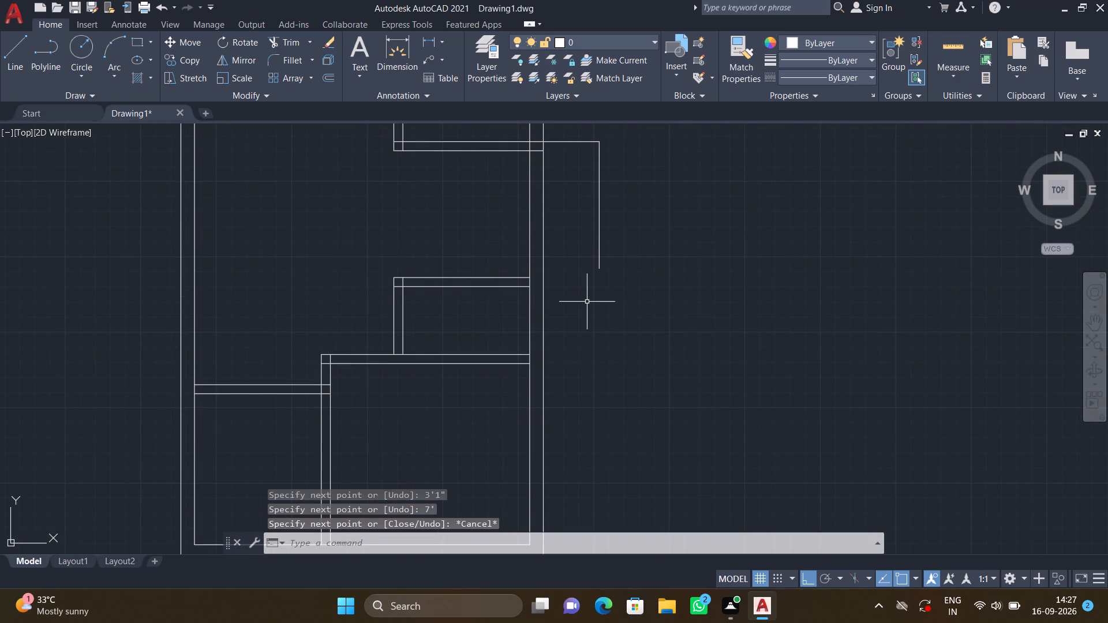
pyautogui.write('EX')
pyautogui.press('Return')
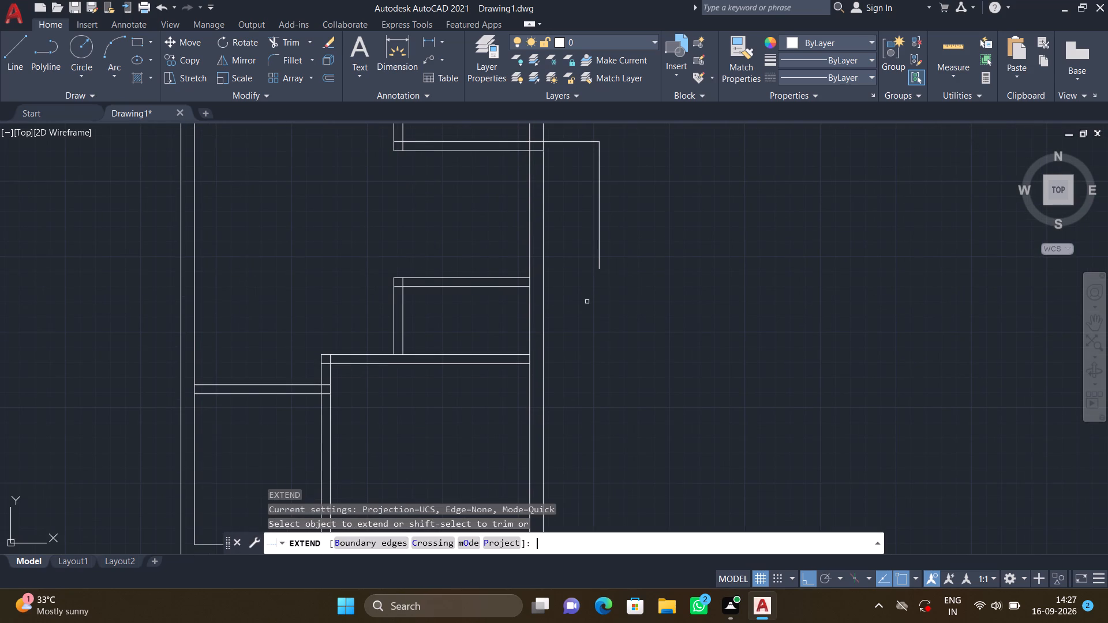
pyautogui.click(515, 356)
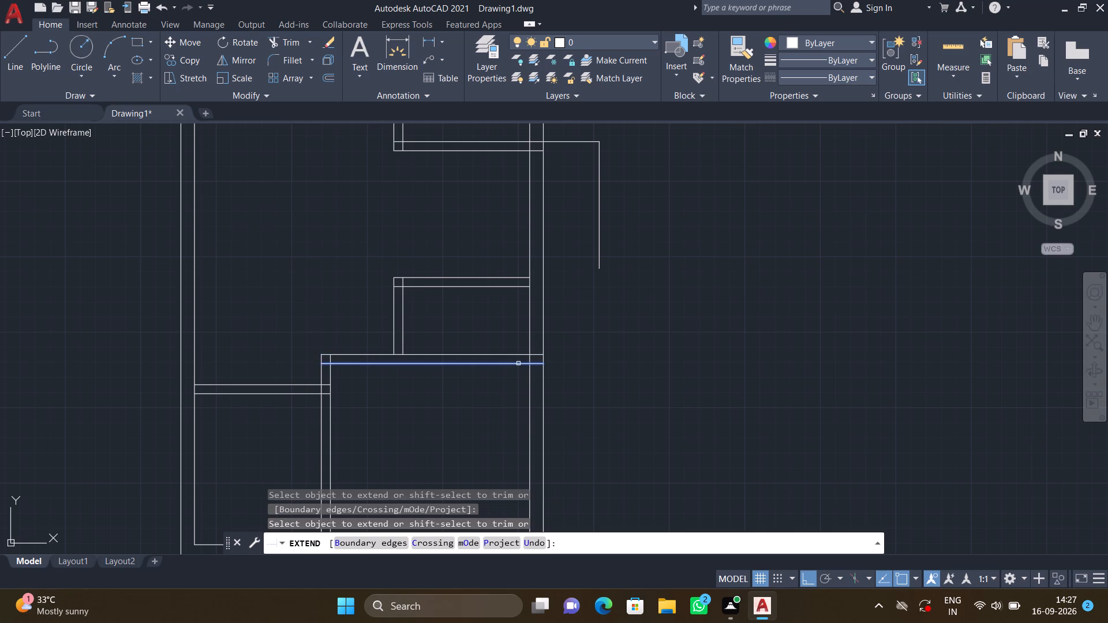
pyautogui.click(518, 363)
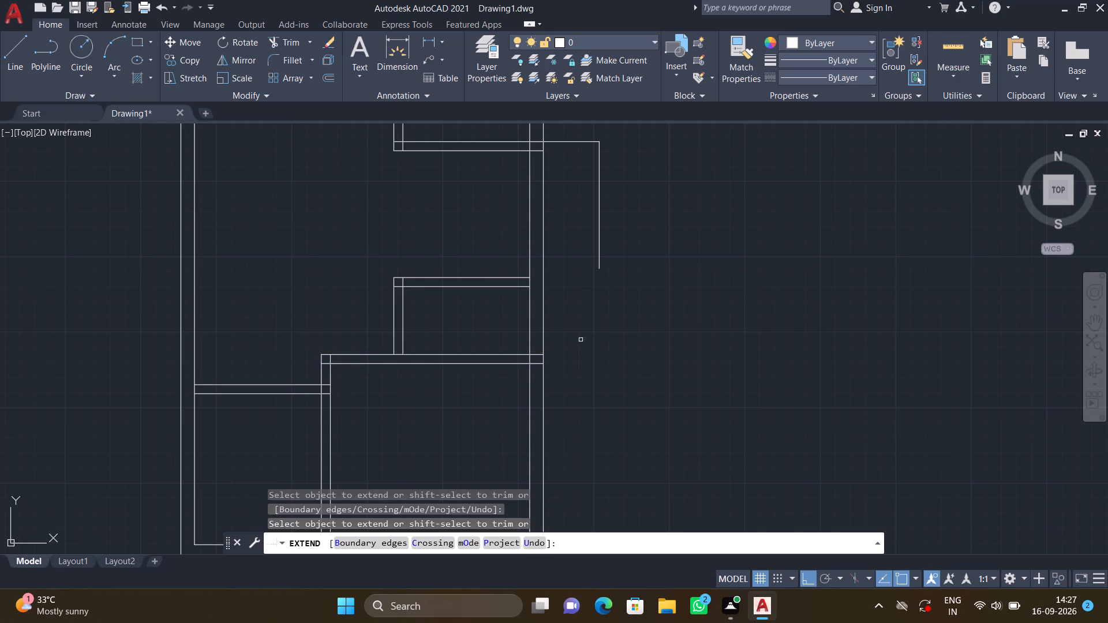
pyautogui.scroll(2, 549, 370)
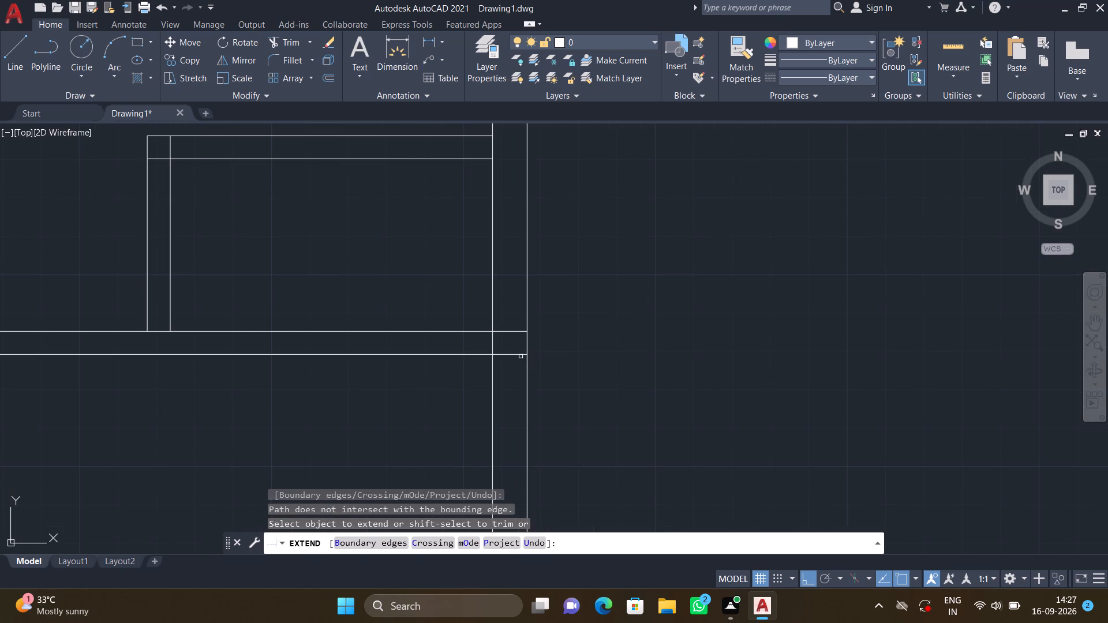
pyautogui.scroll(-2, 549, 347)
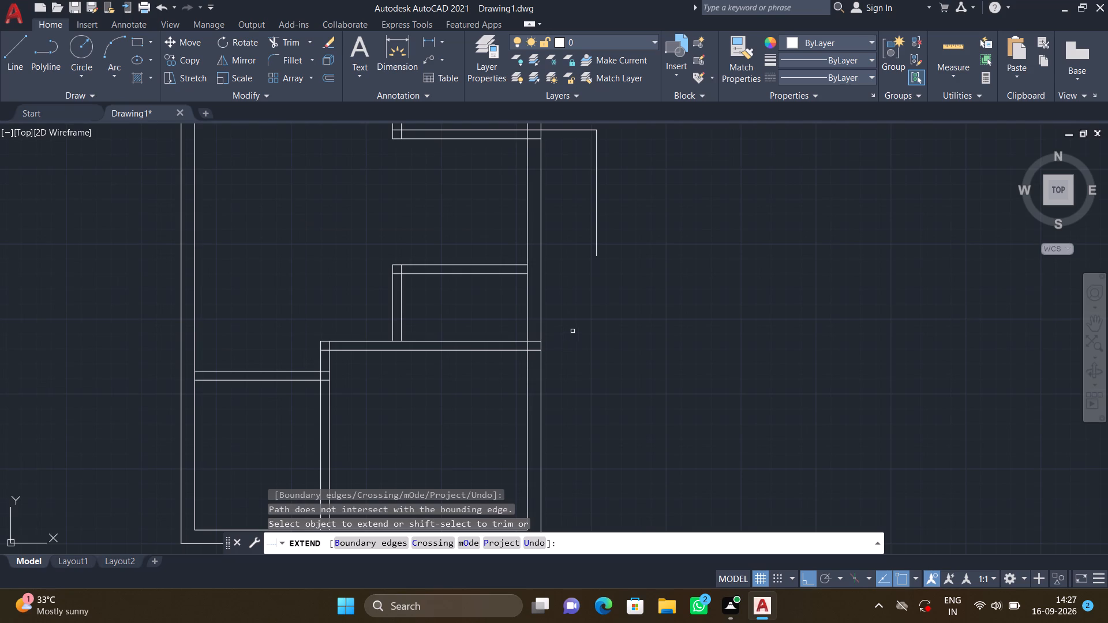
pyautogui.press('Escape')
# Draw a horizontal line from the lower line of the bottom-right room's upper wall outward, ending directly below the new outer vertical line.
pyautogui.press('l')
pyautogui.press('Return')
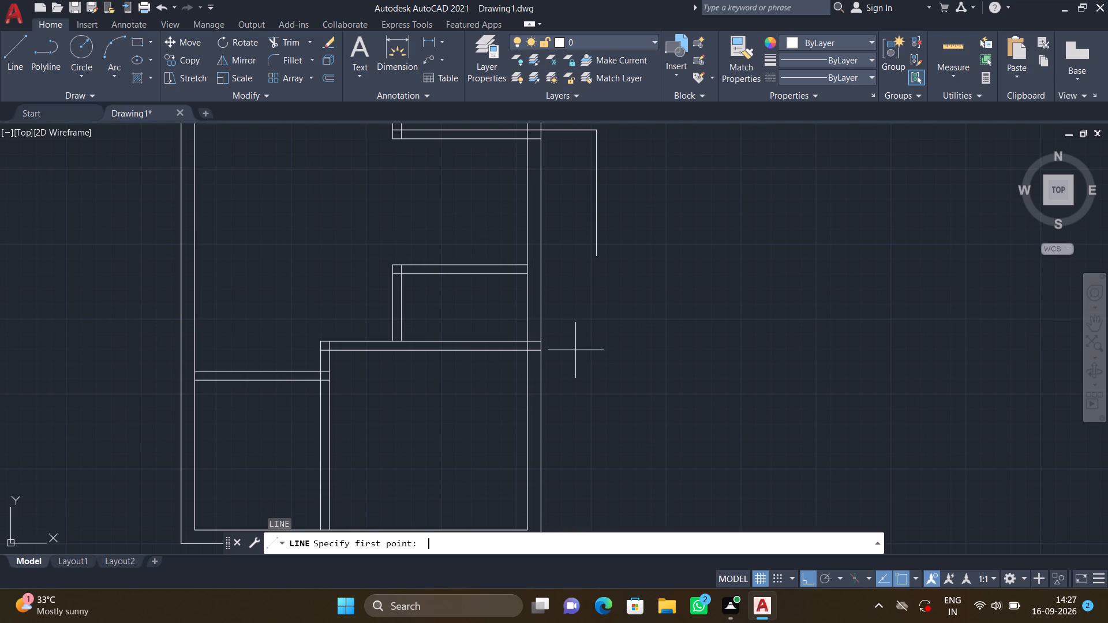
pyautogui.scroll(2, 538, 355)
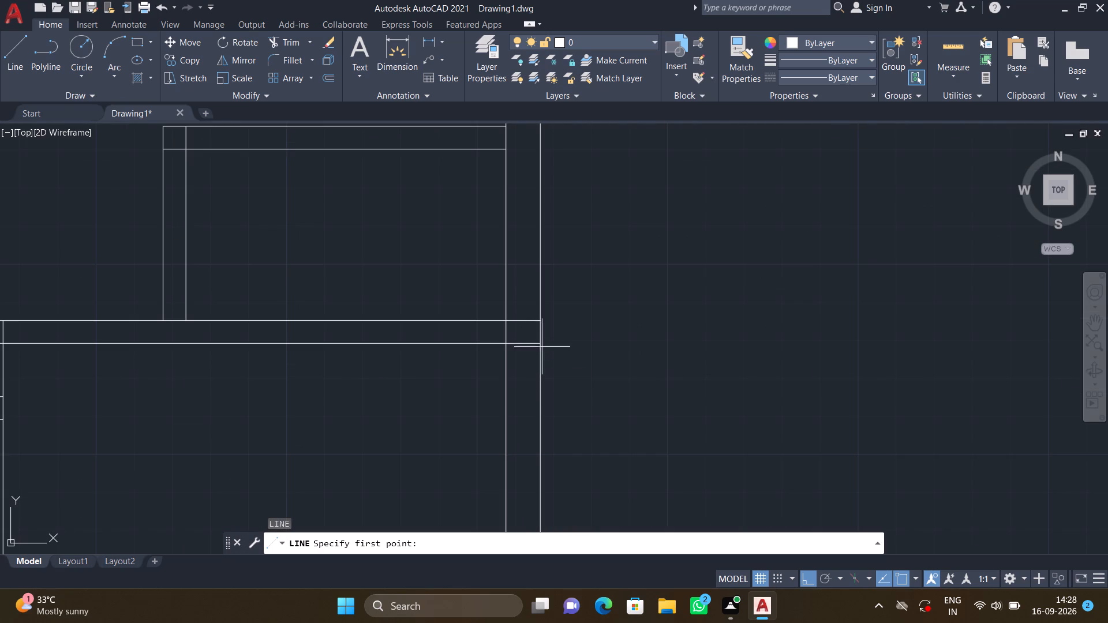
pyautogui.click(539, 346)
pyautogui.scroll(-1, 638, 349)
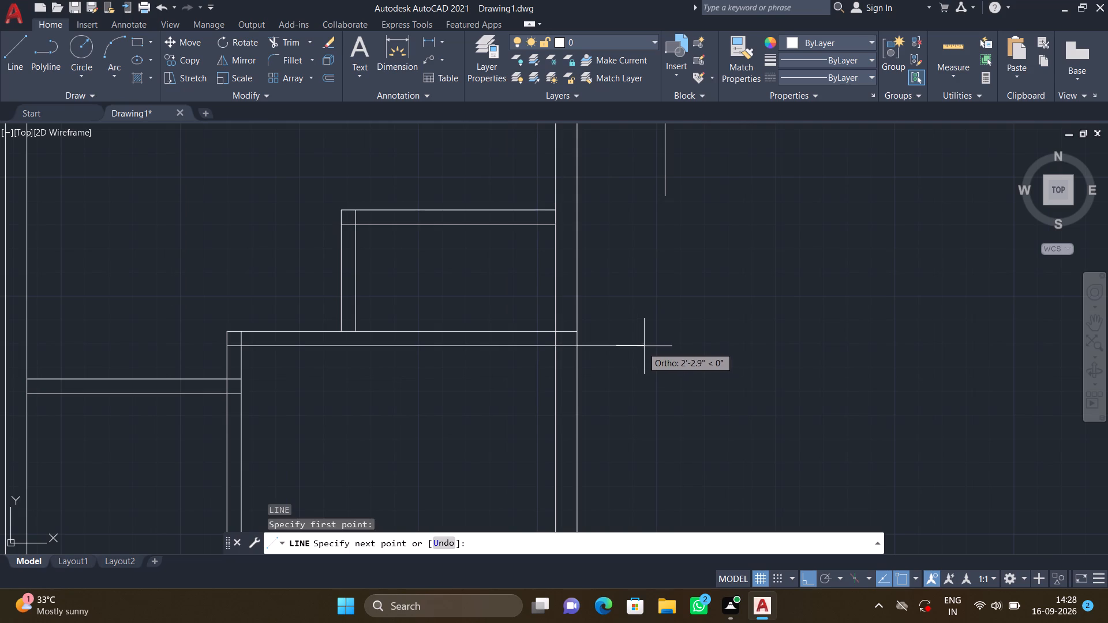
pyautogui.moveTo(652, 343); pyautogui.dragTo(627, 417, button='middle')
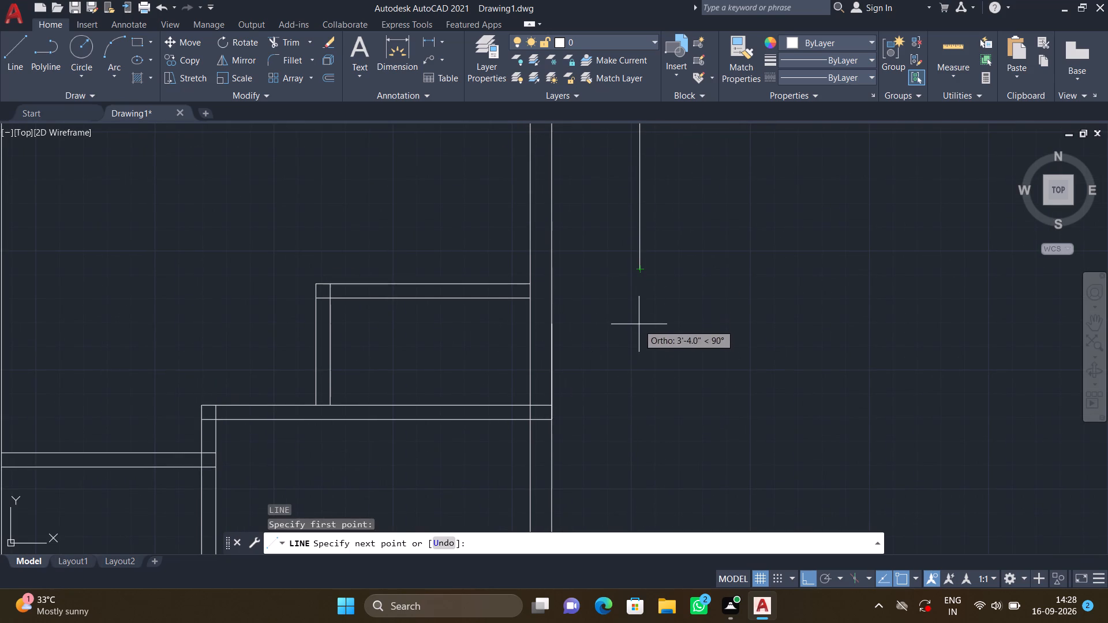
pyautogui.click(639, 419)
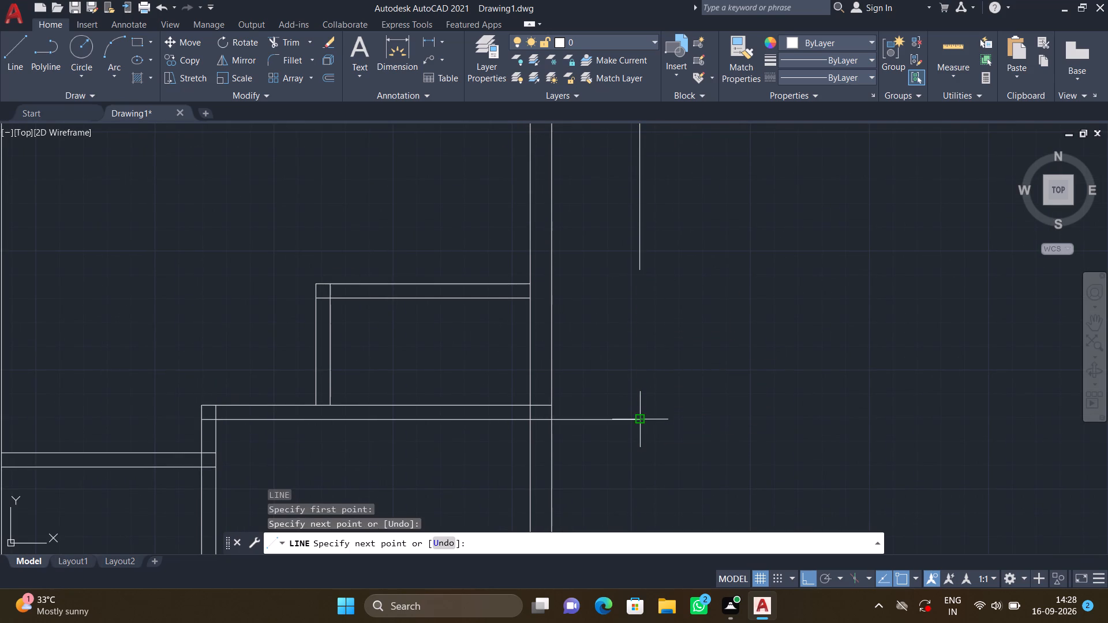
pyautogui.press('Return')
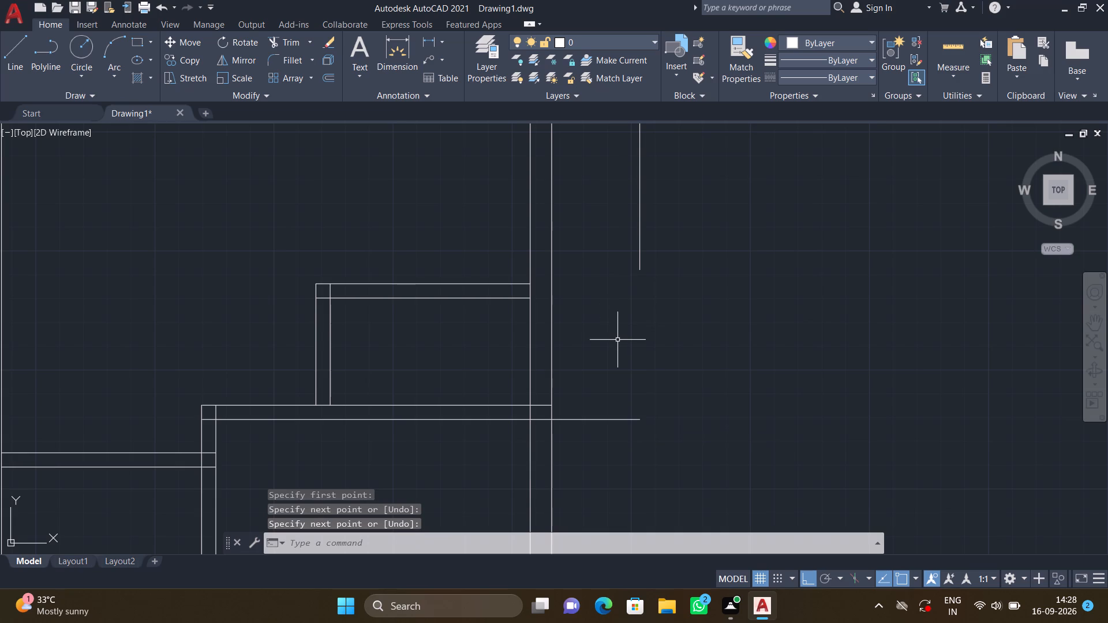
# Extend the outer vertical line down to the new horizontal line.
pyautogui.write('EX')
pyautogui.press('Return')
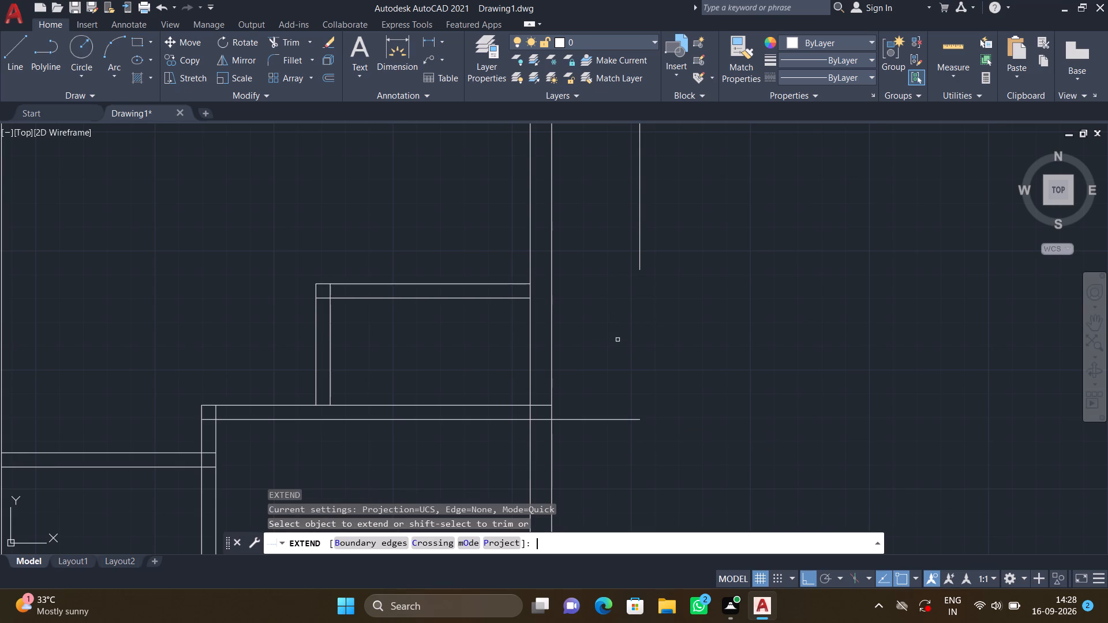
pyautogui.click(639, 257)
pyautogui.press('Return')
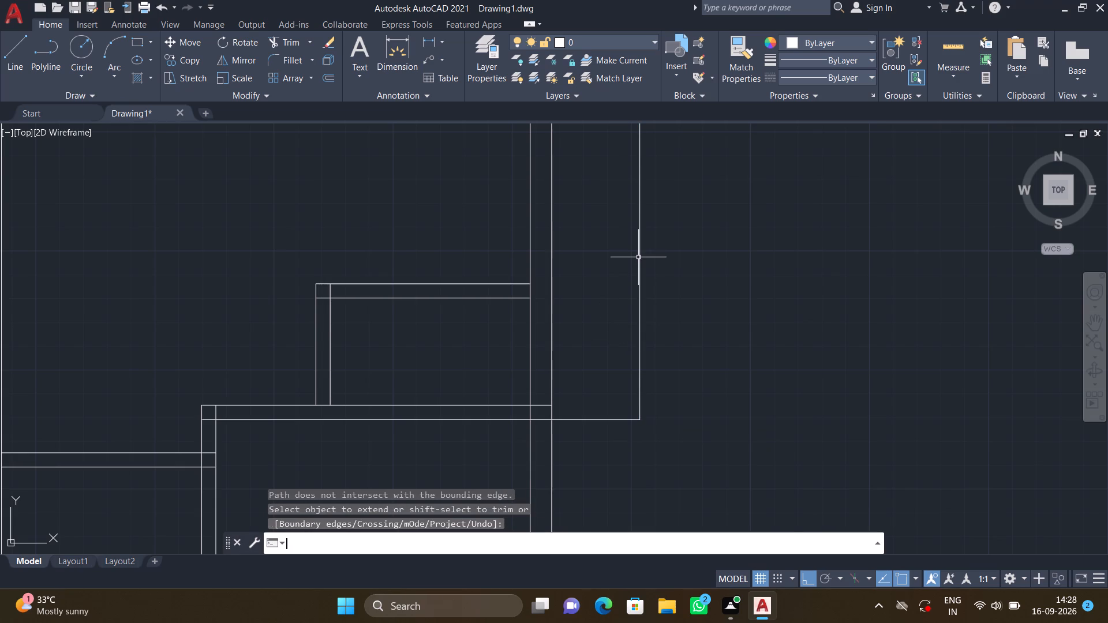
# Erase the horizontal line joining the exterior wall to the lower end of the outer vertical line.
pyautogui.scroll(-1, 639, 269)
pyautogui.scroll(-1, 579, 311)
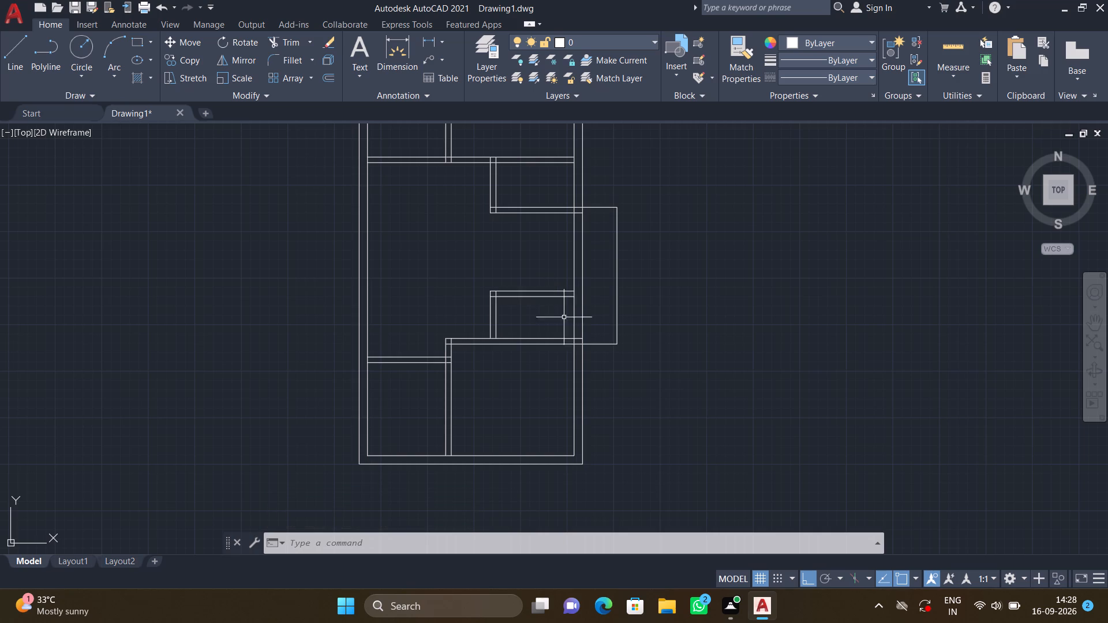
pyautogui.scroll(2, 579, 333)
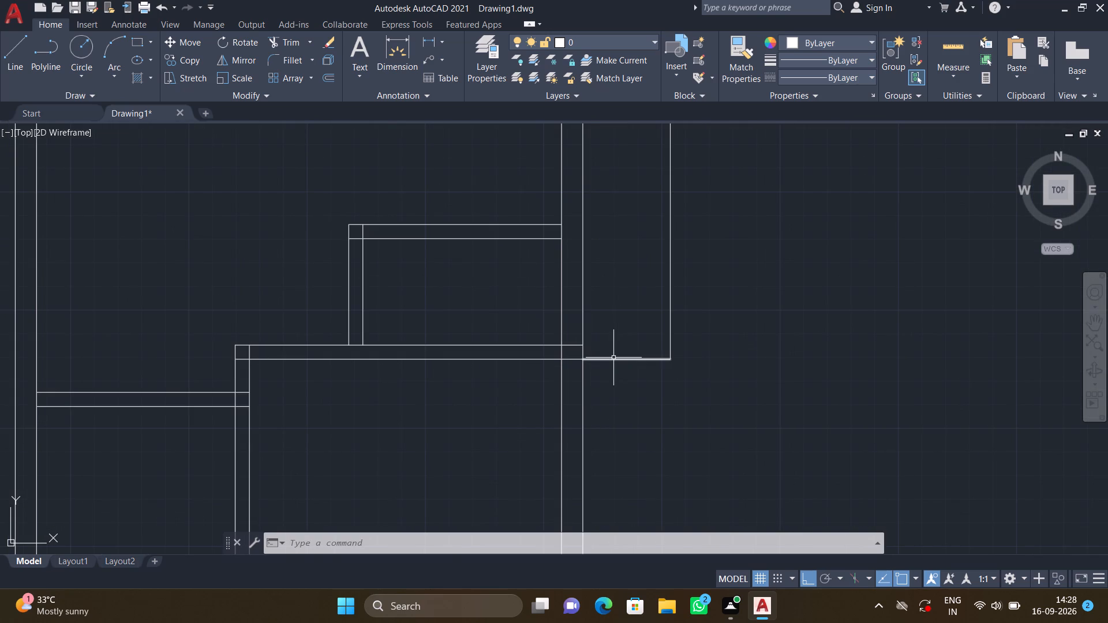
pyautogui.click(614, 358)
pyautogui.press('Delete')
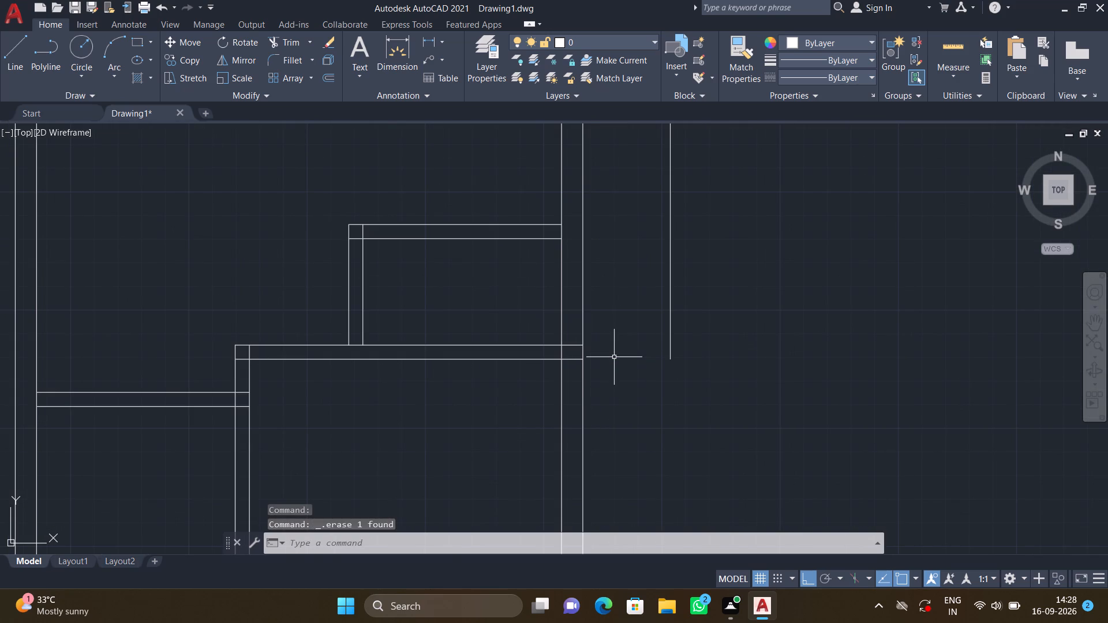
pyautogui.scroll(2, 567, 341)
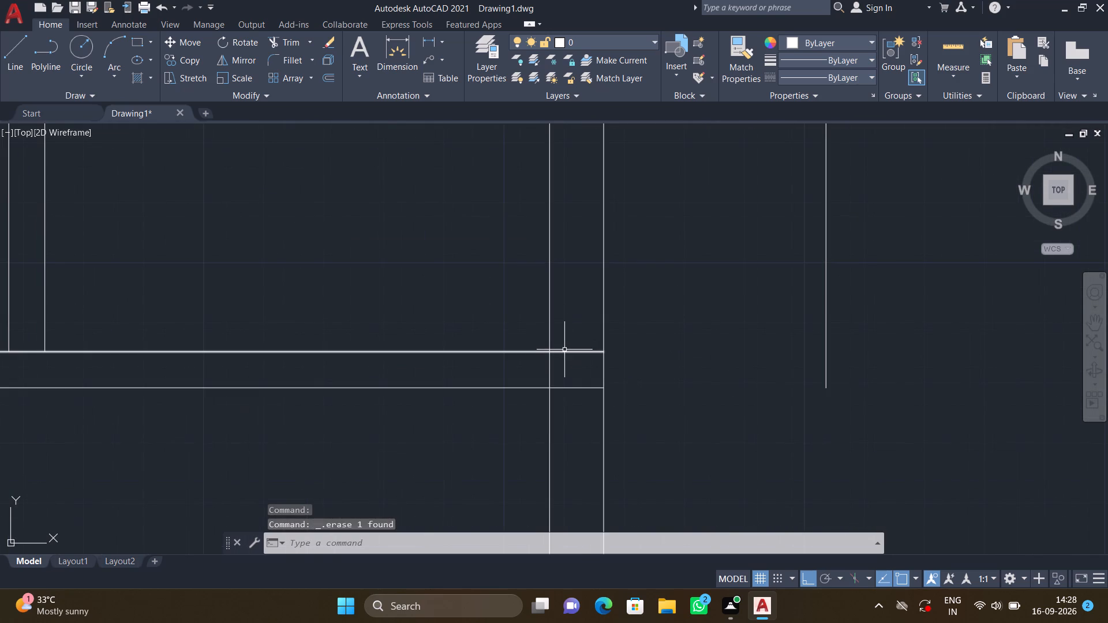
# Trim both lines of the bottom-right room's upper wall where they cross the thickness of the right exterior wall.
pyautogui.press('Escape')
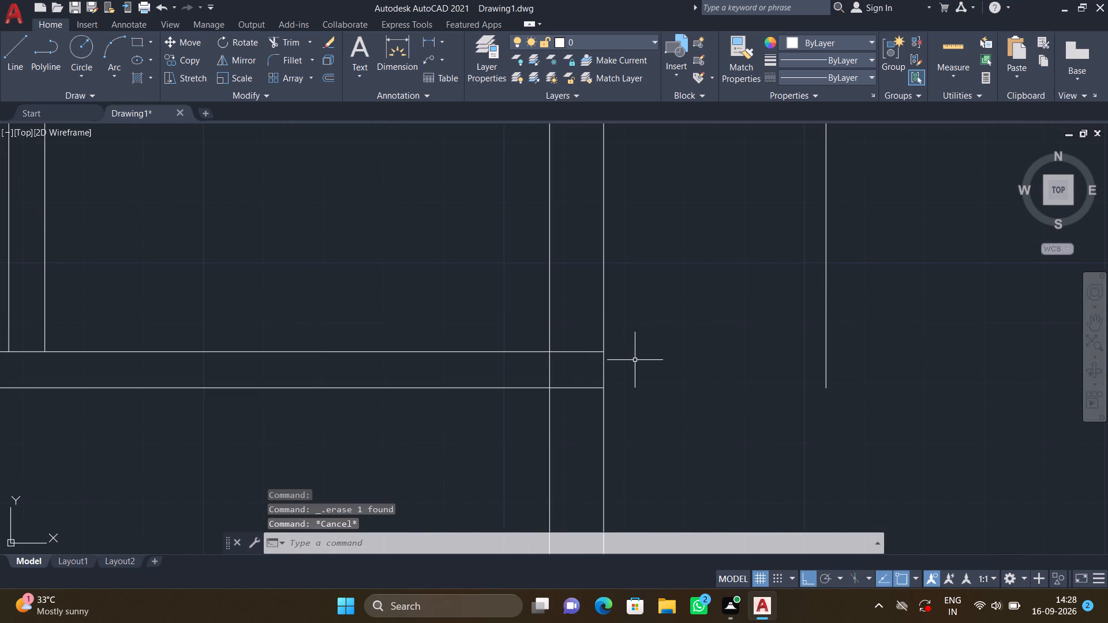
pyautogui.write('TR')
pyautogui.press('Return')
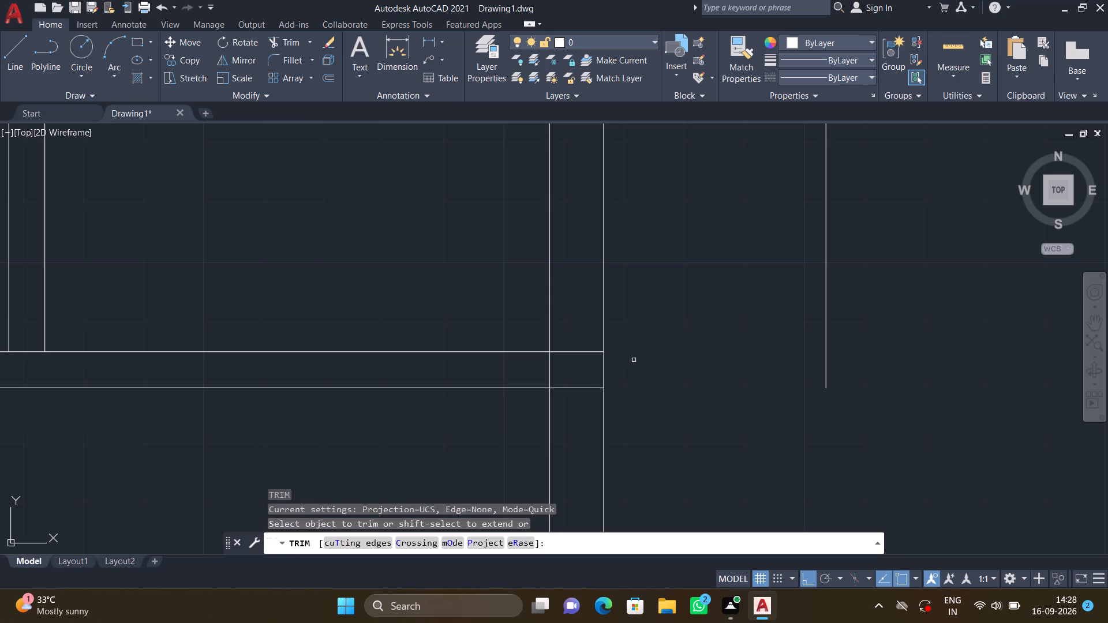
pyautogui.click(571, 344)
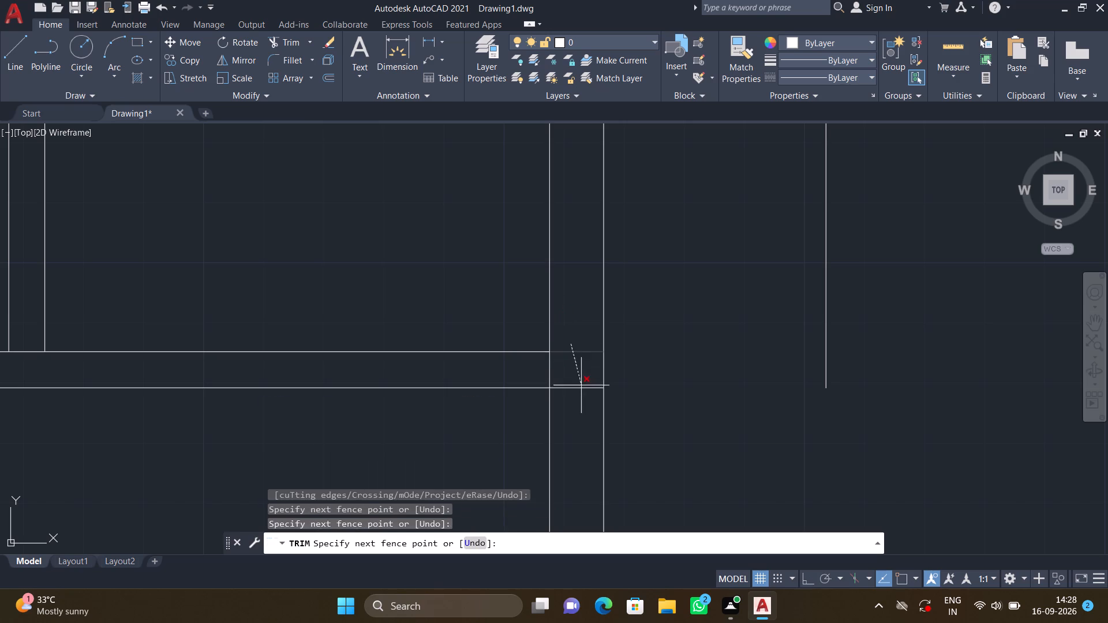
pyautogui.moveTo(581, 385); pyautogui.dragTo(579, 380)
pyautogui.click(576, 368)
pyautogui.click(577, 410)
pyautogui.press('Return')
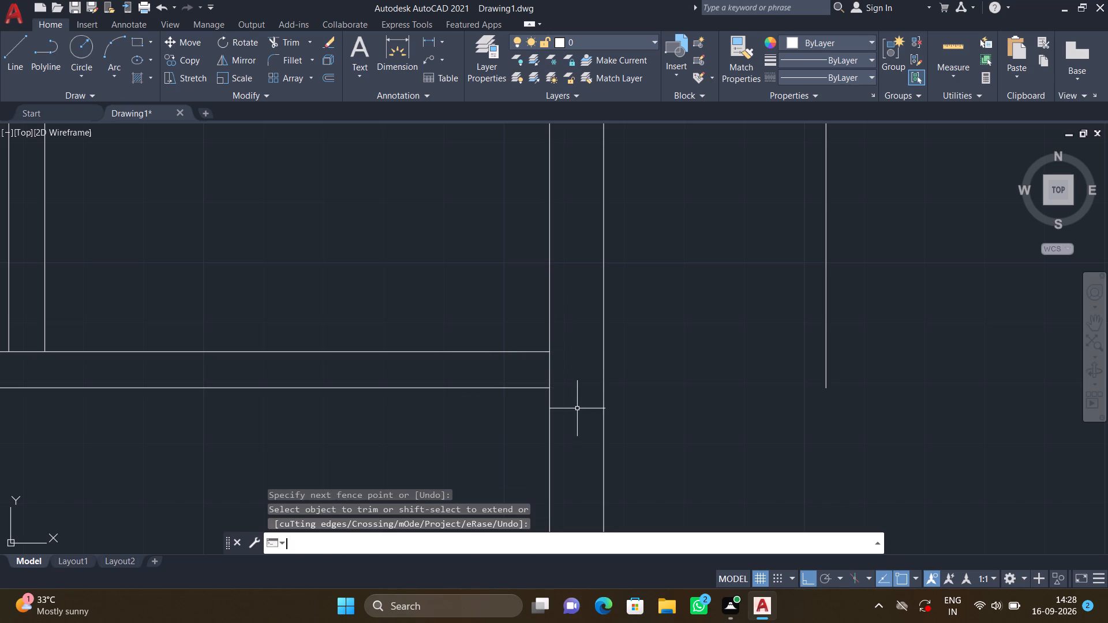
# Extend the lower line of the upper wall of the small room above the bottom-right room through the exterior wall to the outer vertical line.
pyautogui.scroll(-3, 516, 319)
pyautogui.moveTo(513, 313); pyautogui.dragTo(512, 311, button='middle')
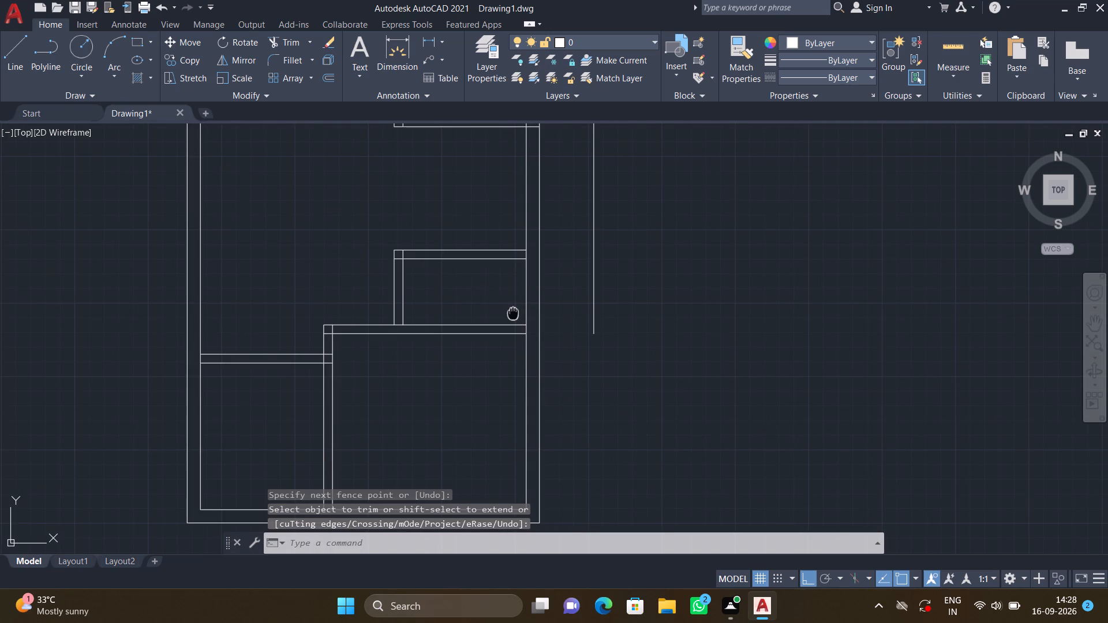
pyautogui.moveTo(512, 311); pyautogui.dragTo(515, 298, button='middle')
pyautogui.moveTo(549, 250); pyautogui.dragTo(536, 300, button='middle')
pyautogui.scroll(3, 522, 285)
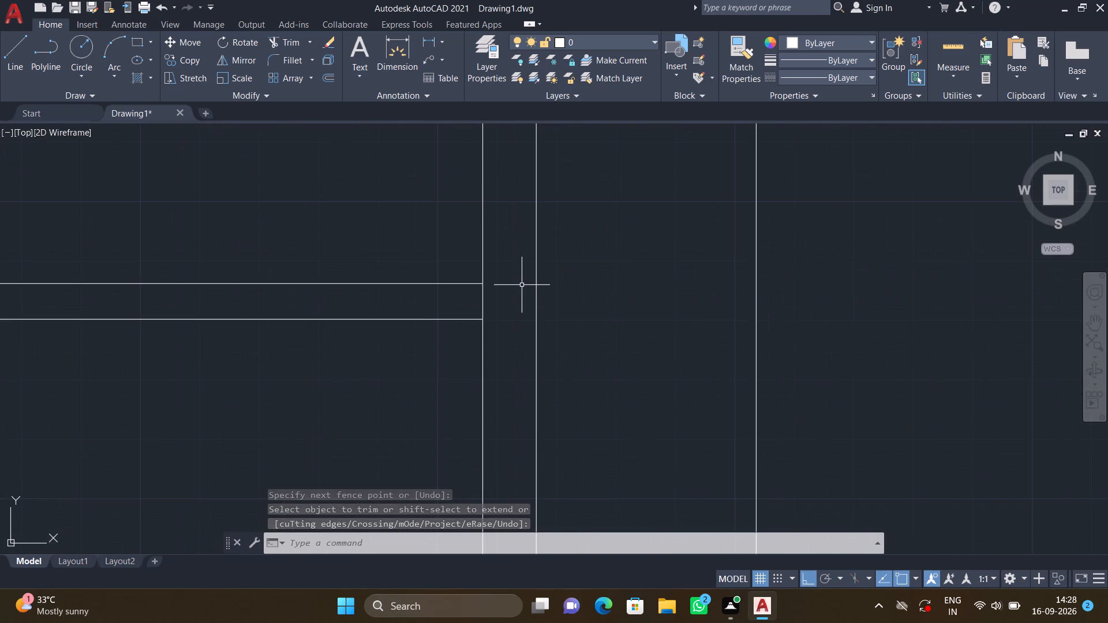
pyautogui.write('EX')
pyautogui.press('Return')
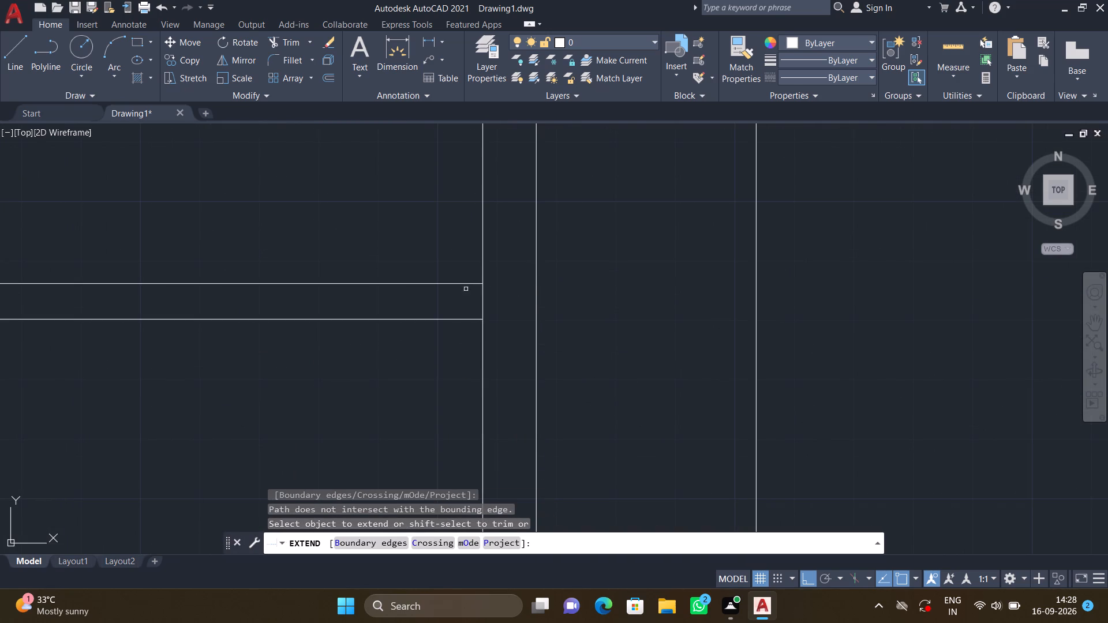
pyautogui.click(464, 320)
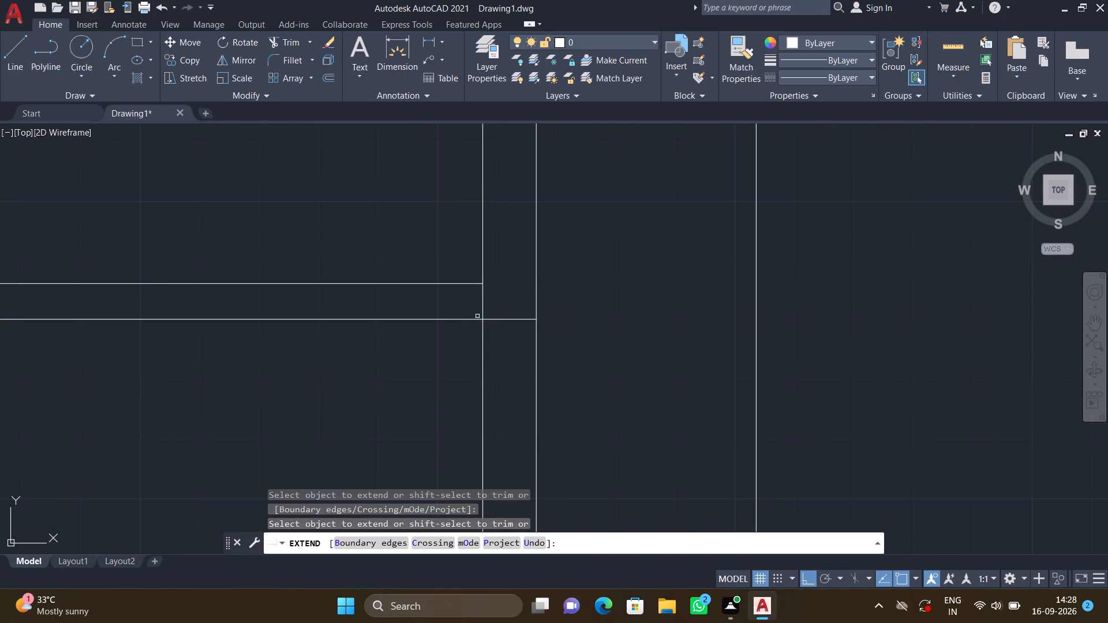
pyautogui.click(521, 319)
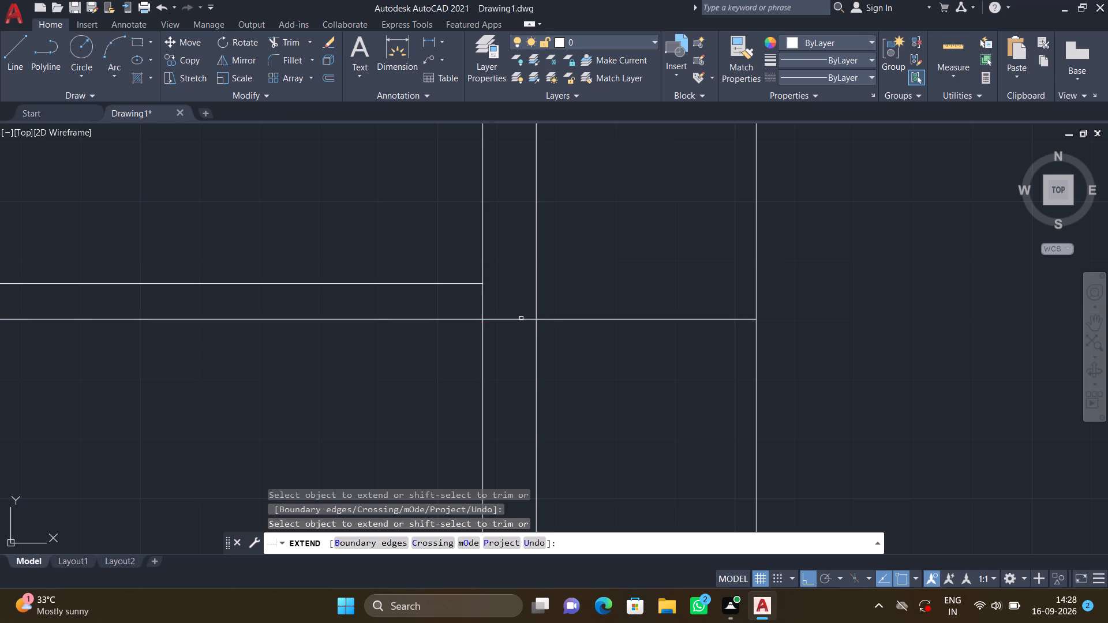
pyautogui.press('Return')
# Extend the upper line of that small room's upper wall through the right exterior wall to the outer vertical line.
pyautogui.scroll(-3, 521, 318)
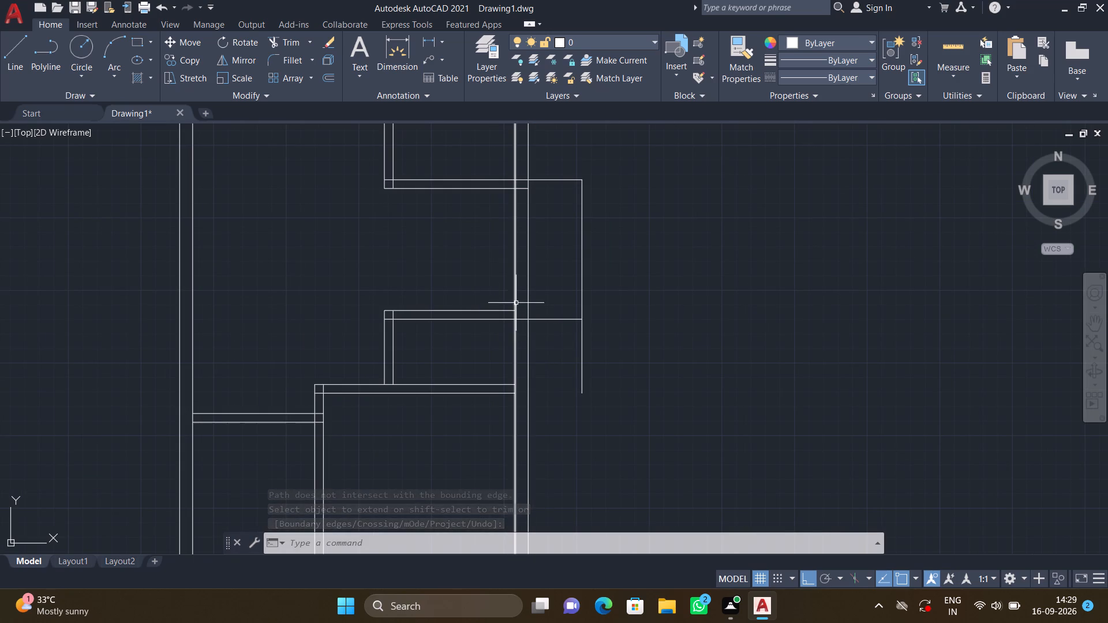
pyautogui.scroll(2, 516, 295)
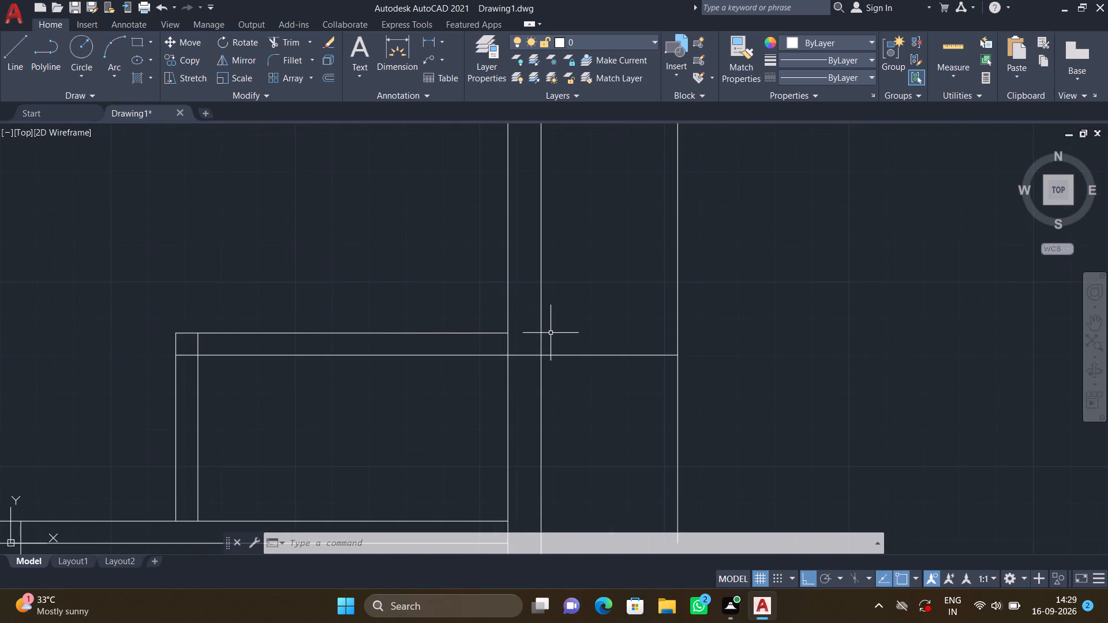
pyautogui.press('e')
pyautogui.press('x')
pyautogui.press('Return')
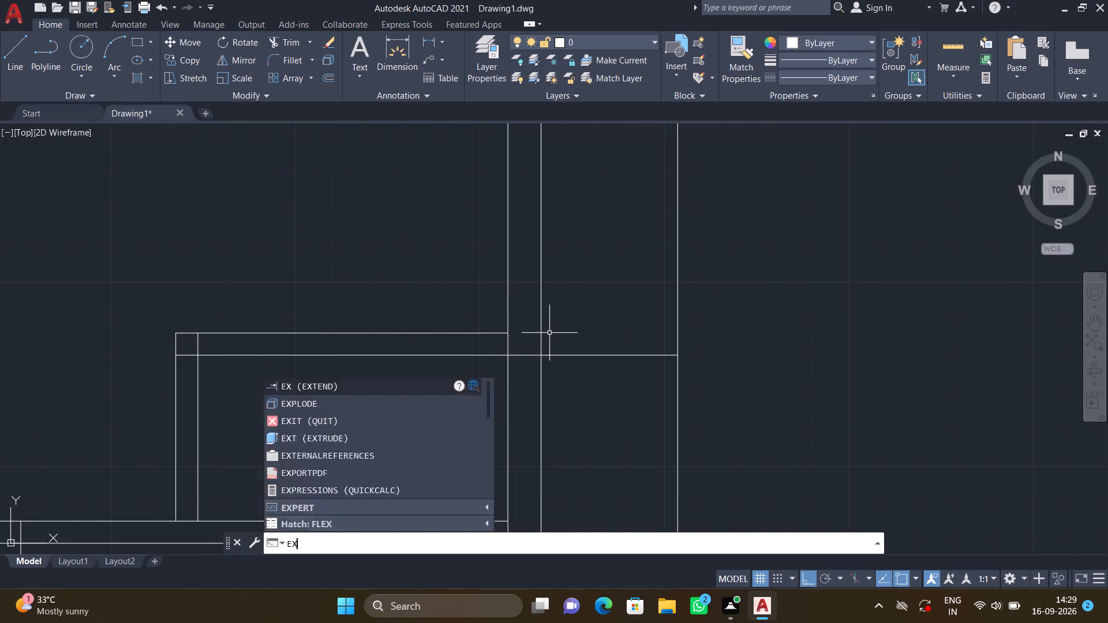
pyautogui.click(478, 334)
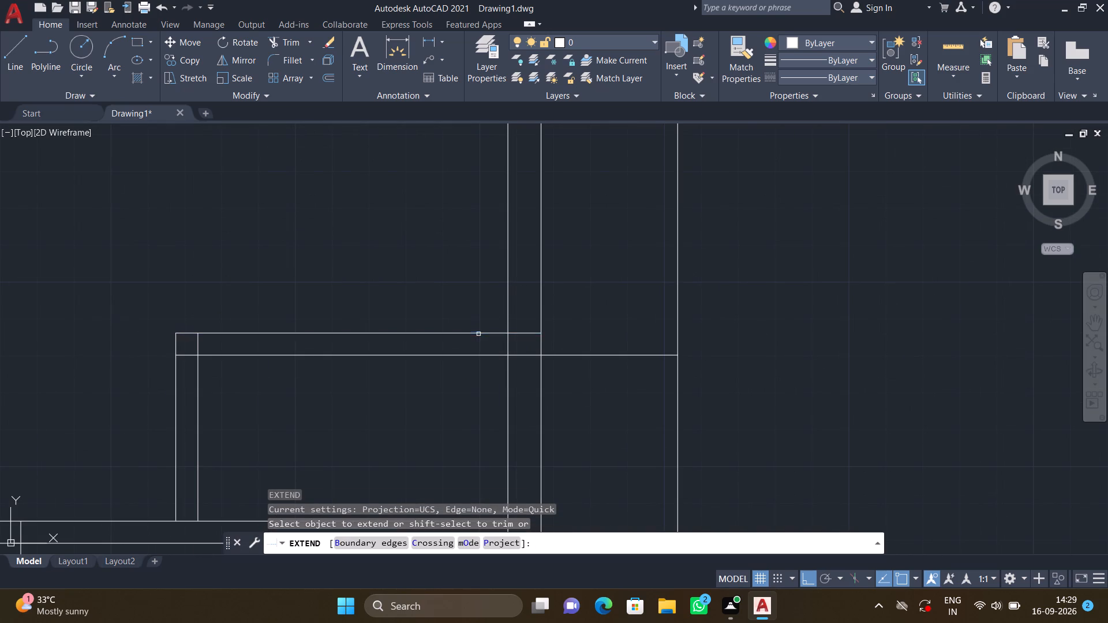
pyautogui.click(519, 332)
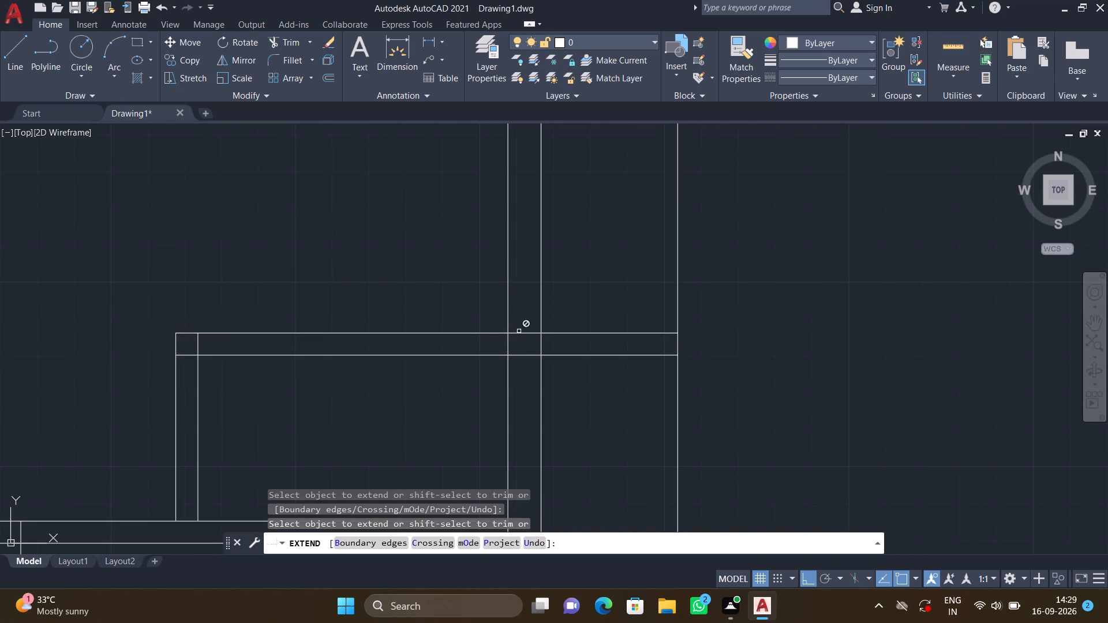
pyautogui.press('Return')
# Trim both right exterior wall lines between the two horizontal walls running out to the outer vertical line.
pyautogui.scroll(-2, 537, 326)
pyautogui.moveTo(602, 304); pyautogui.dragTo(600, 360, button='middle')
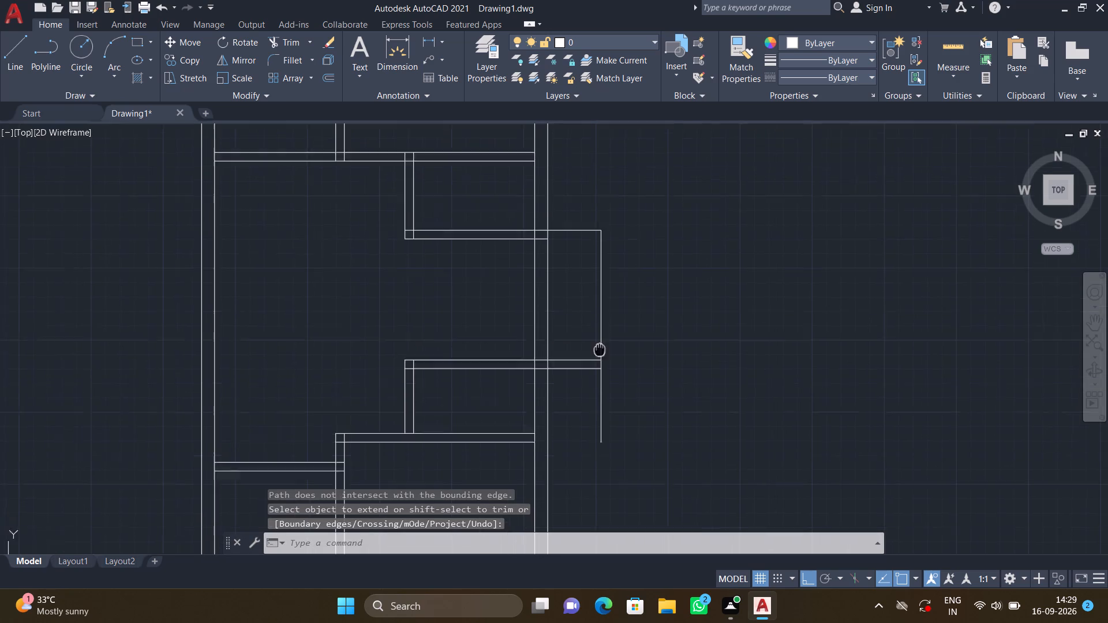
pyautogui.moveTo(600, 360); pyautogui.dragTo(600, 381, button='middle')
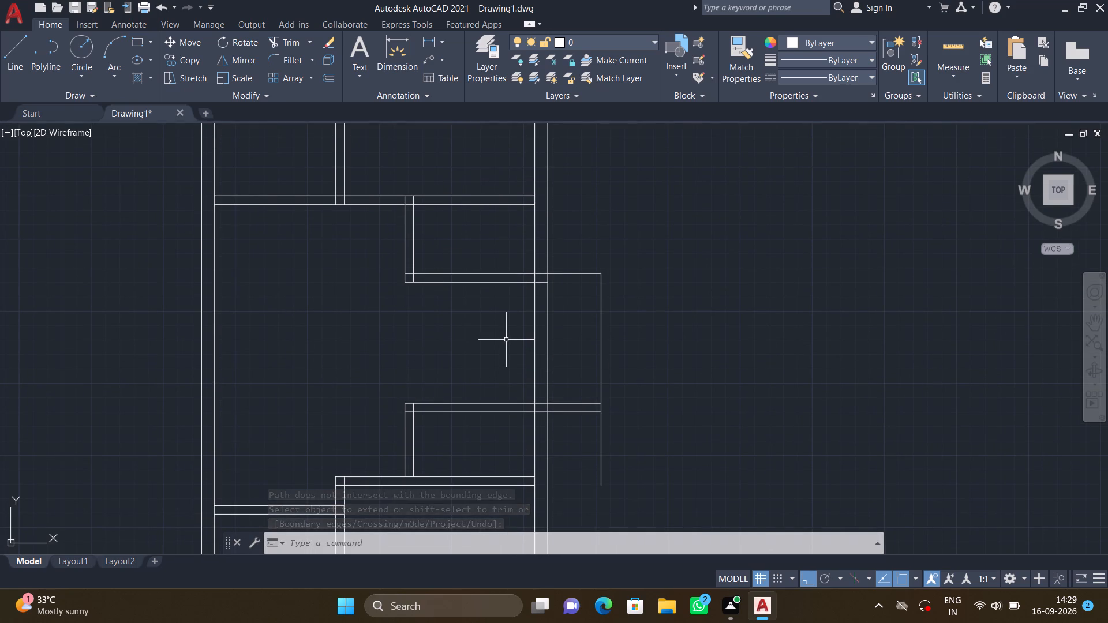
pyautogui.press('t')
pyautogui.press('r')
pyautogui.press('Return')
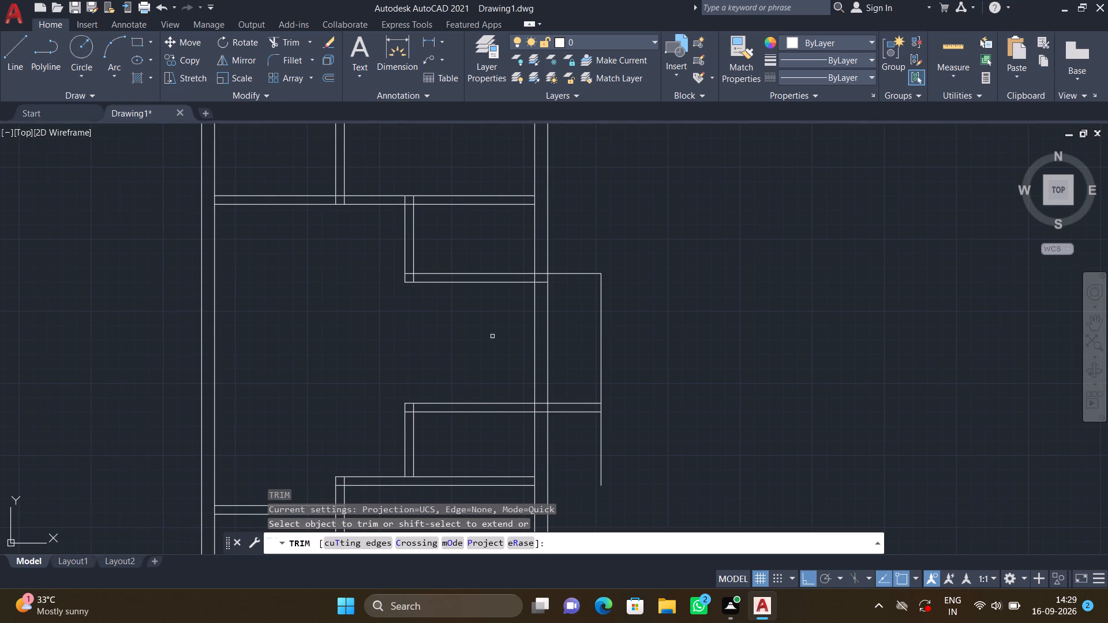
pyautogui.click(517, 341)
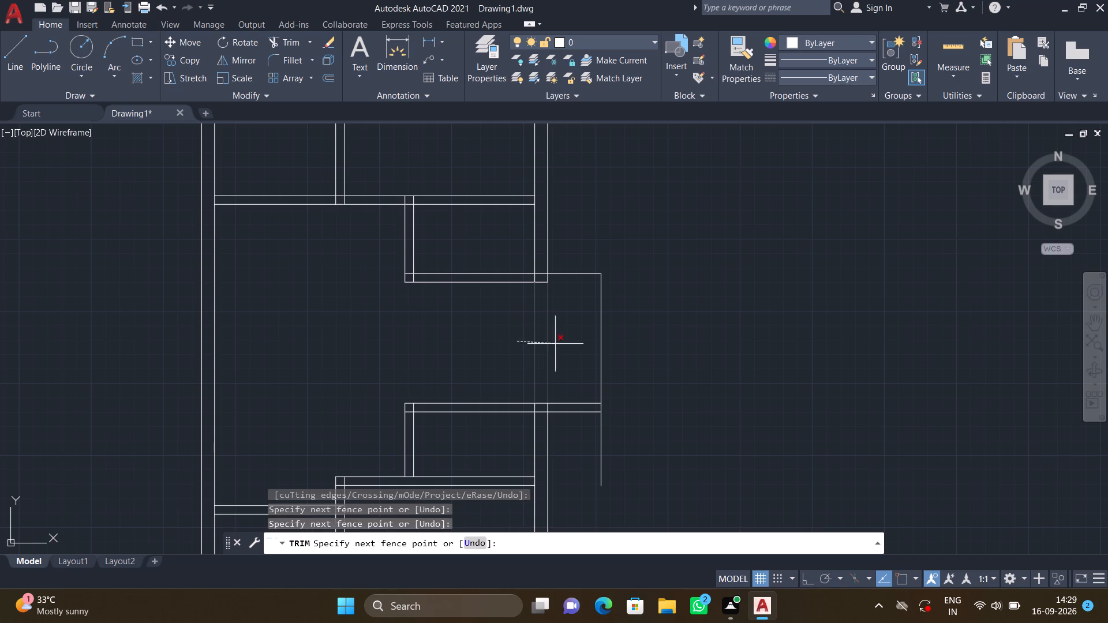
pyautogui.click(557, 343)
pyautogui.press('Return')
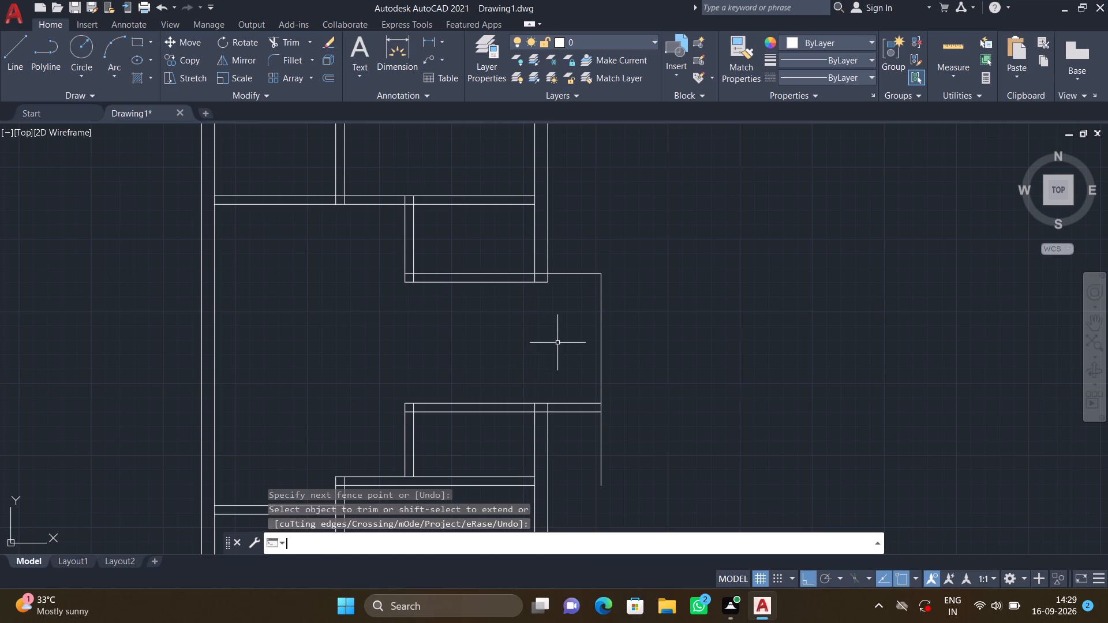
# Extend the lower line of the projection's upper wall out to the outer vertical line.
pyautogui.scroll(1, 554, 280)
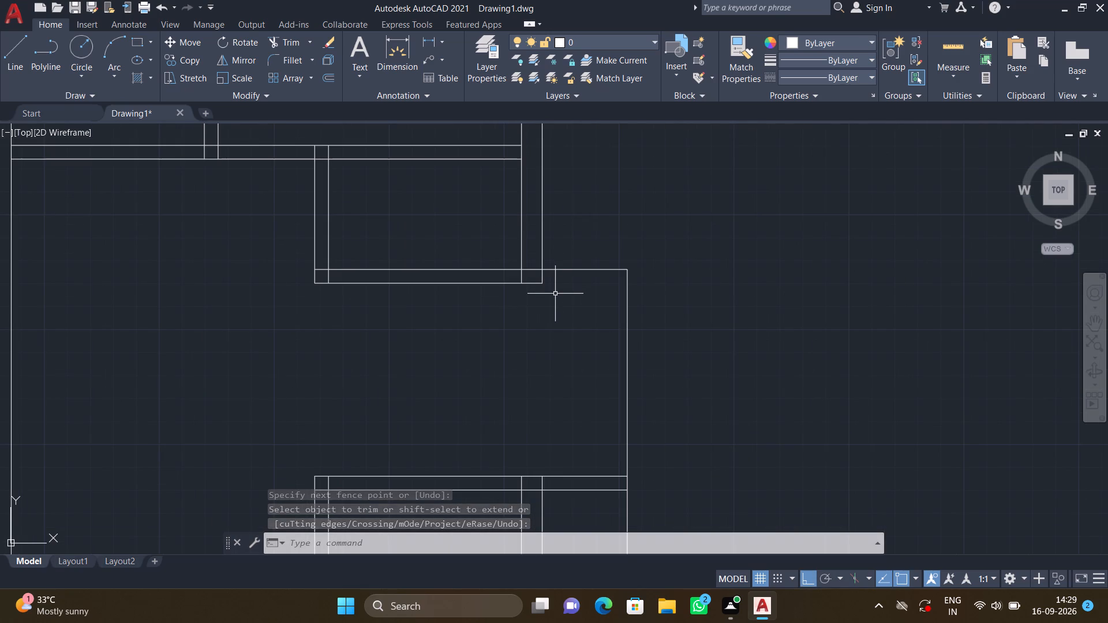
pyautogui.write('EX')
pyautogui.press('Return')
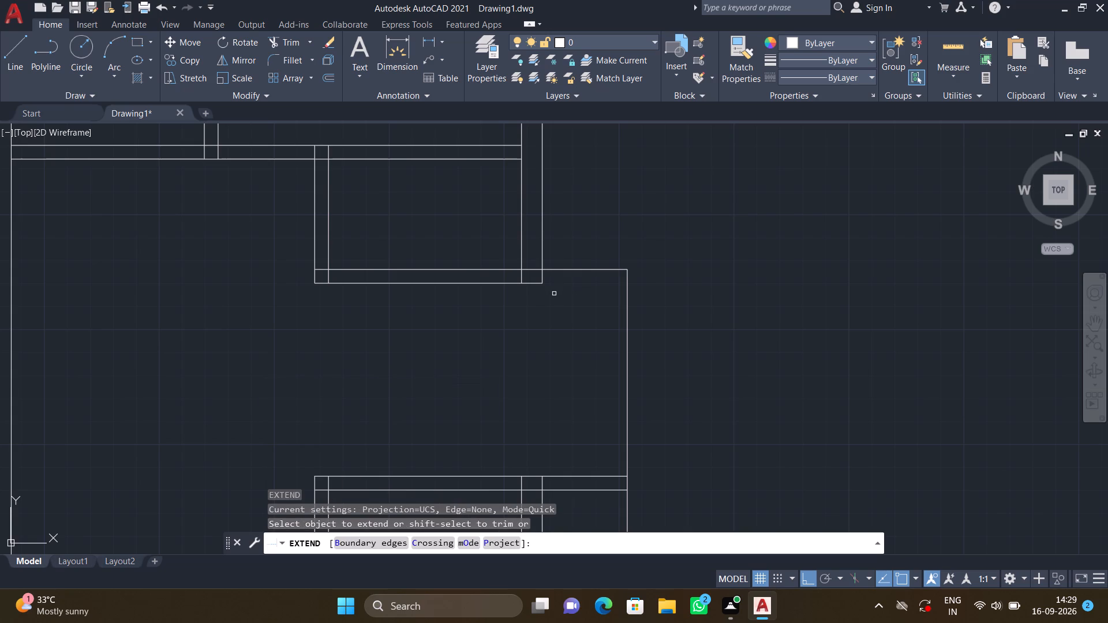
pyautogui.click(542, 284)
pyautogui.press('Return')
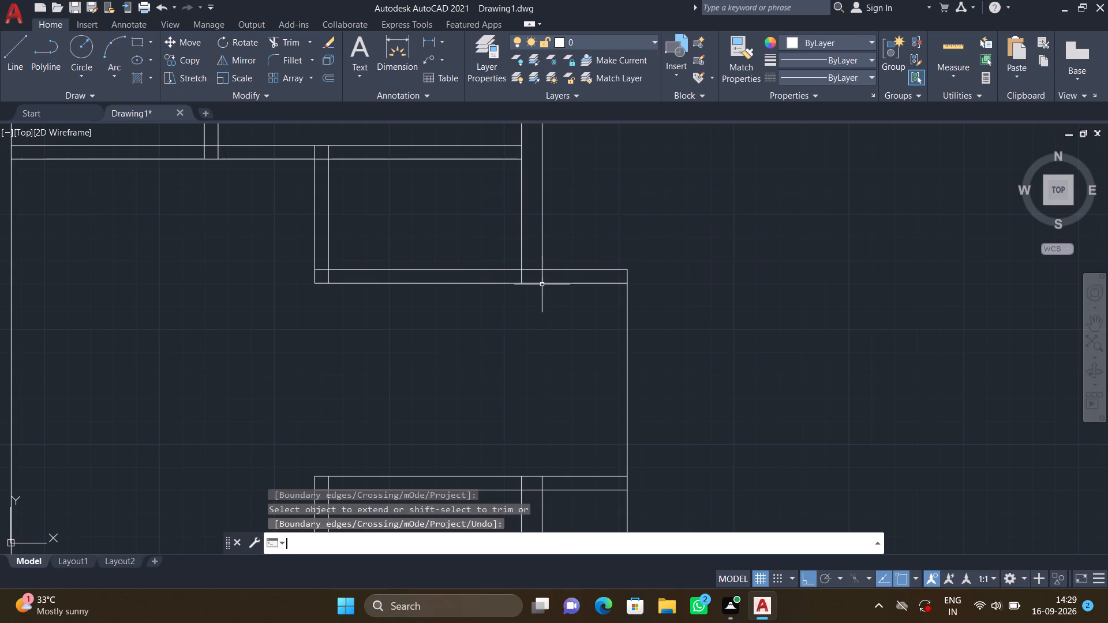
# Offset the projection's outer vertical line 6" inward, toward the building.
pyautogui.scroll(-1, 533, 335)
pyautogui.moveTo(555, 355); pyautogui.dragTo(567, 322, button='middle')
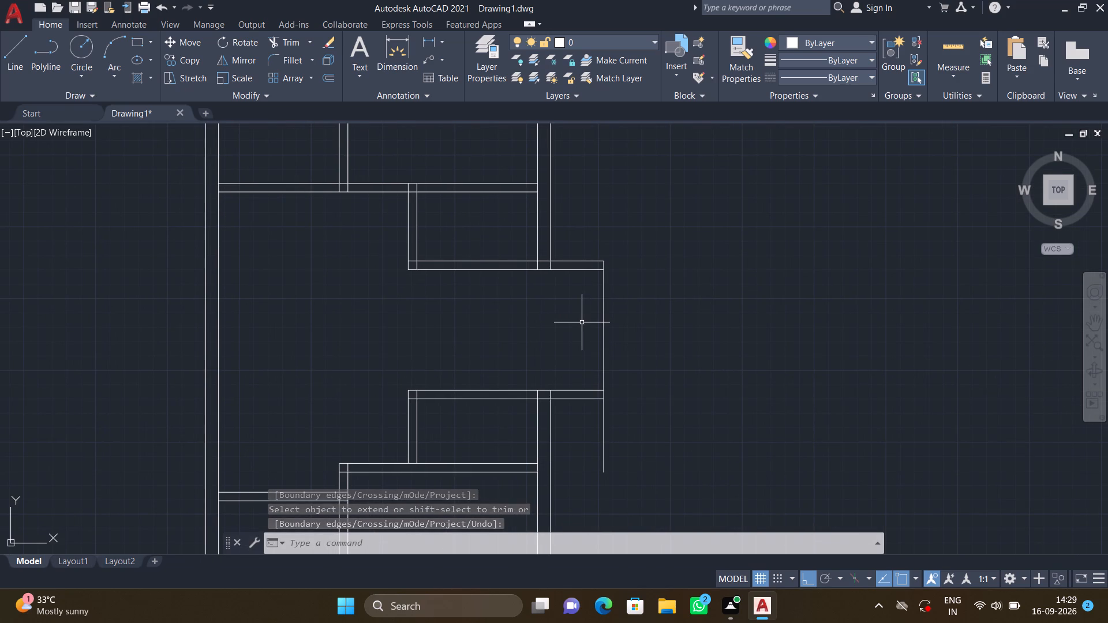
pyautogui.press('o')
pyautogui.press('Return')
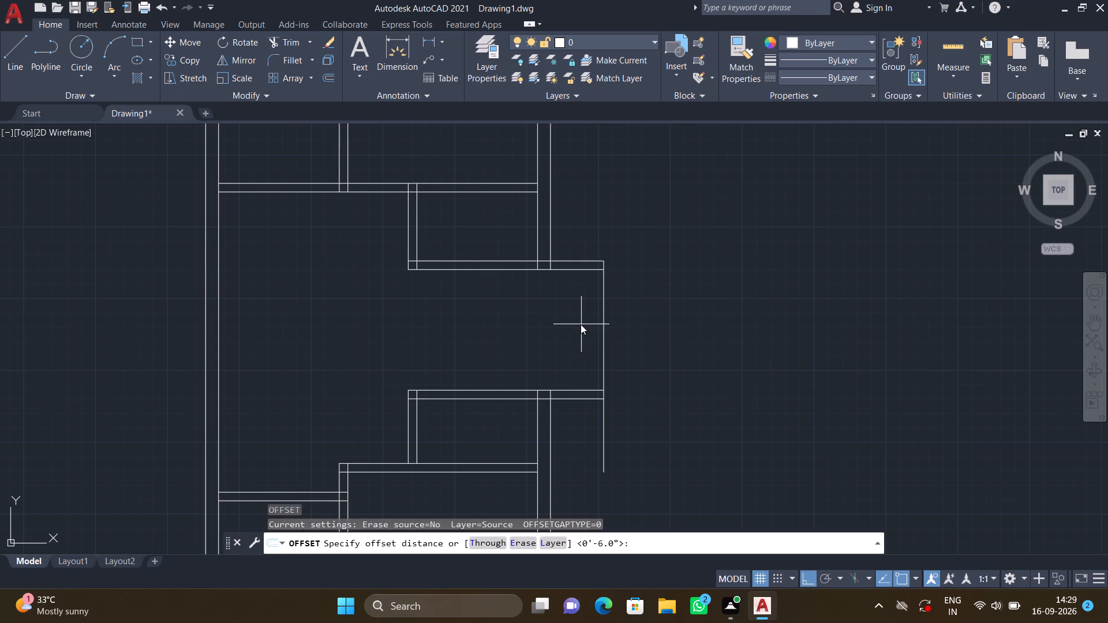
pyautogui.write('6"')
pyautogui.press('Return')
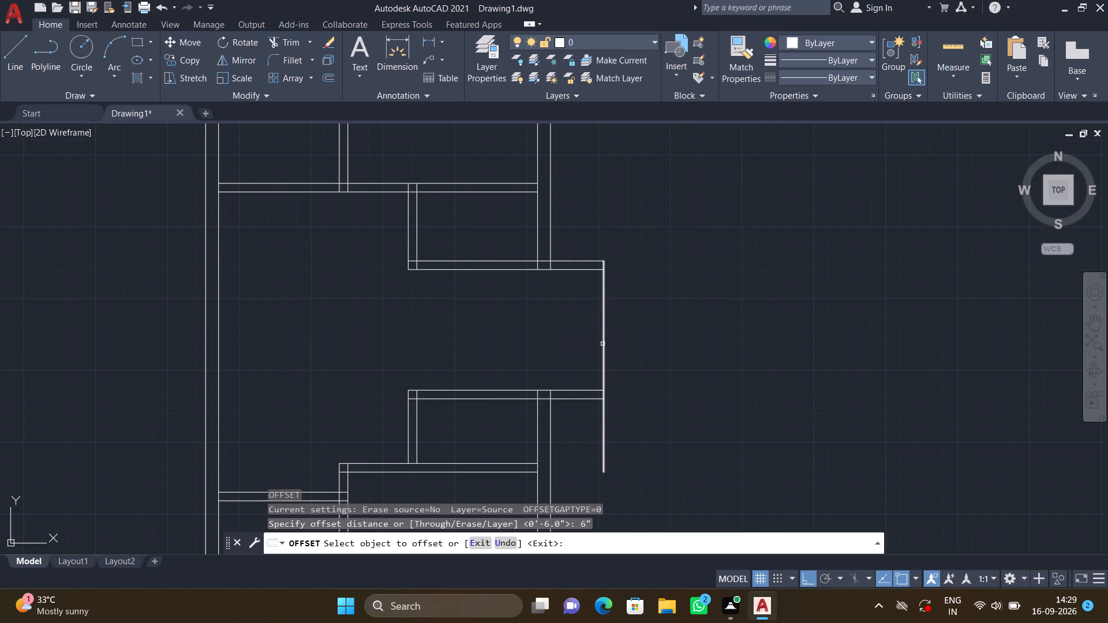
pyautogui.click(602, 344)
pyautogui.click(567, 348)
pyautogui.press('Return')
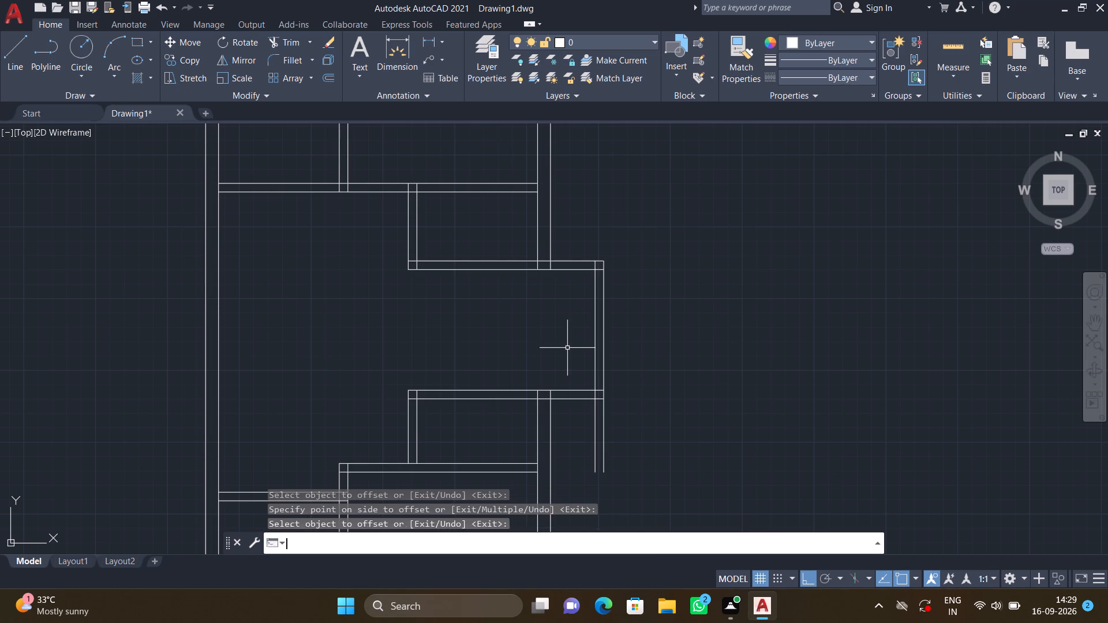
# Trim both vertical lines of the projection's outer wall where they run below its lower wall.
pyautogui.moveTo(574, 380); pyautogui.dragTo(590, 303, button='middle')
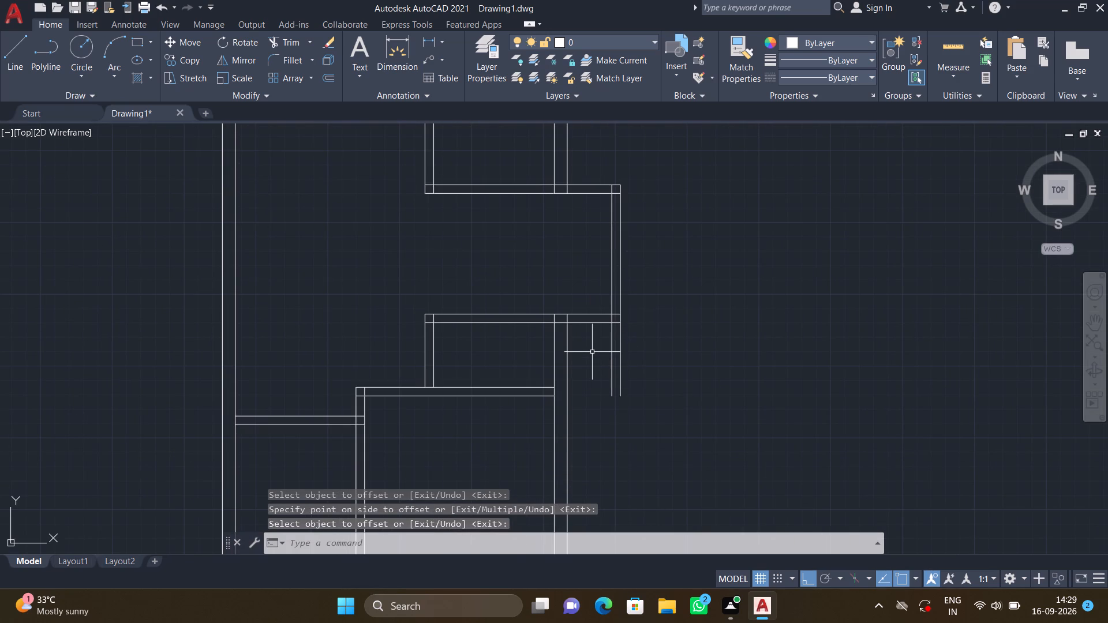
pyautogui.write('TR')
pyautogui.press('Return')
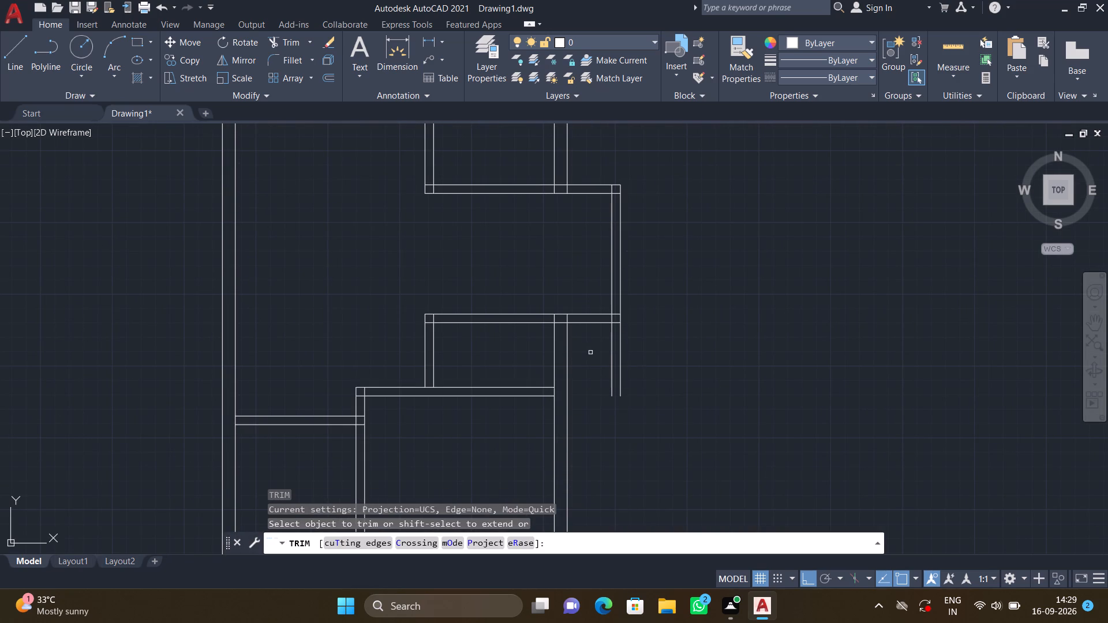
pyautogui.click(596, 359)
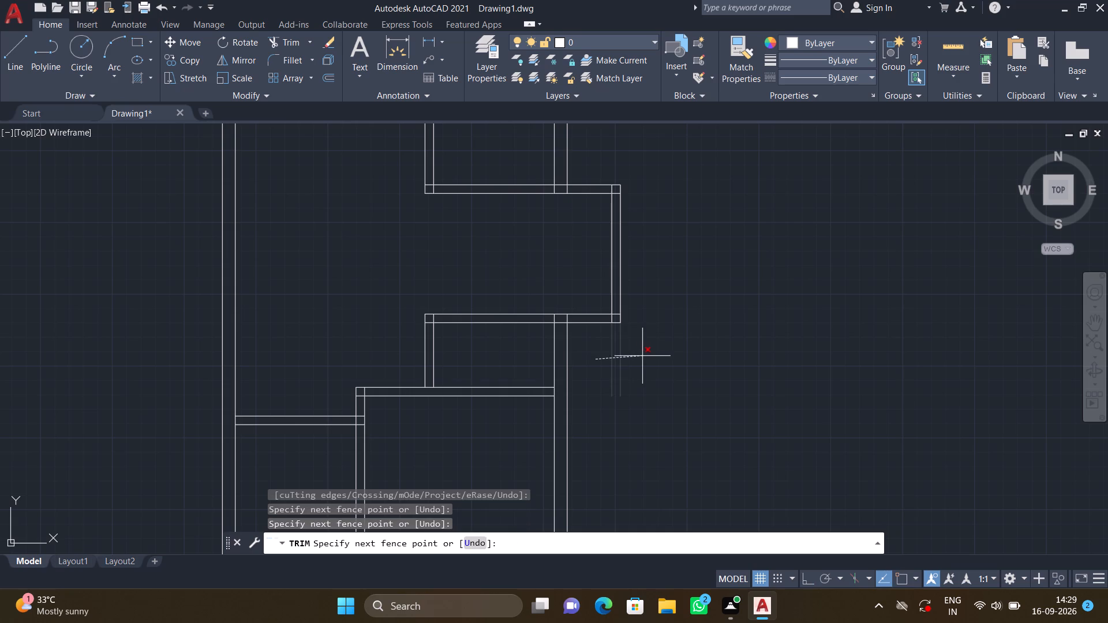
pyautogui.moveTo(643, 356); pyautogui.dragTo(641, 348)
# Trim the overlapping line ends inside the projection's lower-right wall corner.
pyautogui.scroll(3, 628, 316)
pyautogui.click(562, 283)
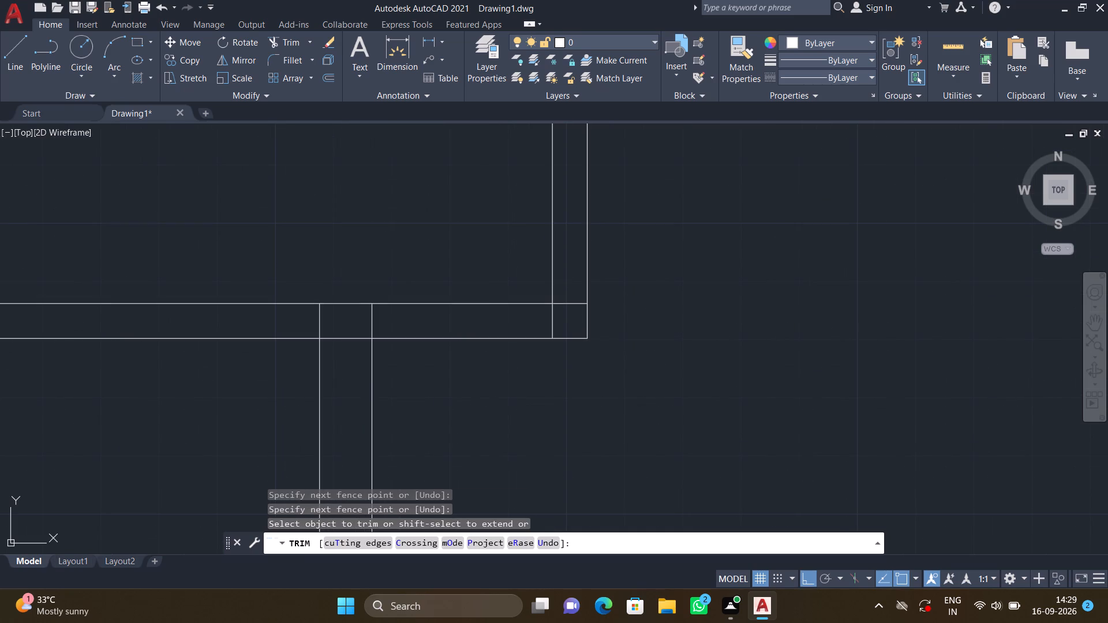
pyautogui.click(569, 313)
pyautogui.click(567, 317)
pyautogui.click(546, 316)
# Trim the overlapping line ends inside the projection's upper-right wall corner.
pyautogui.scroll(-2, 611, 294)
pyautogui.moveTo(634, 222); pyautogui.dragTo(574, 402, button='middle')
pyautogui.scroll(3, 539, 271)
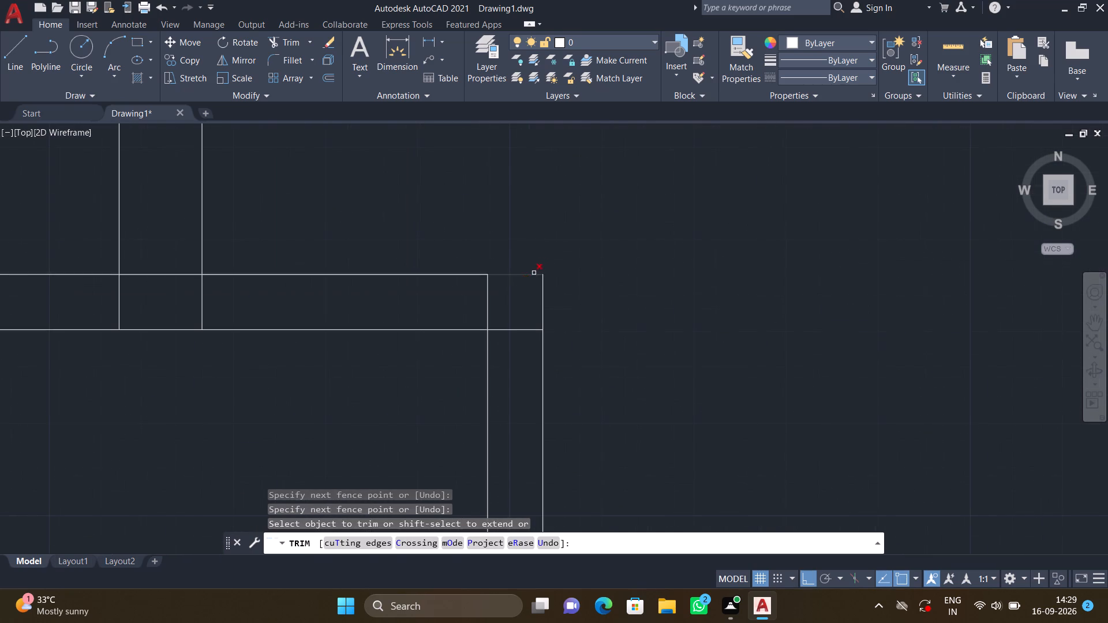
pyautogui.click(455, 298)
pyautogui.click(512, 305)
pyautogui.click(512, 305)
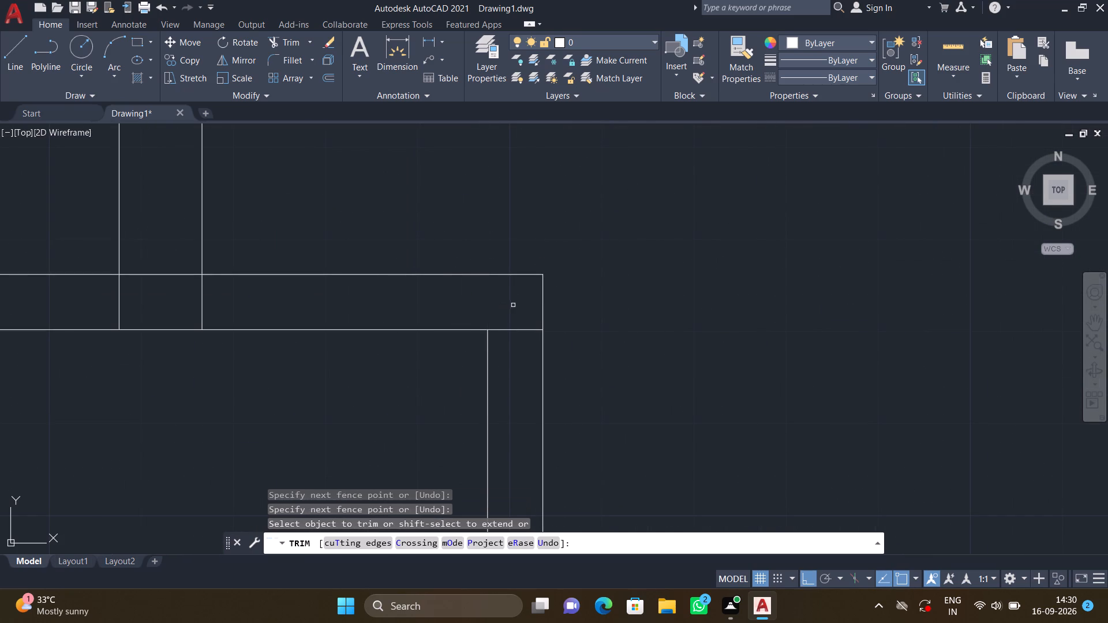
pyautogui.click(516, 316)
pyautogui.click(521, 353)
pyautogui.scroll(-2, 518, 344)
pyautogui.scroll(-3, 622, 351)
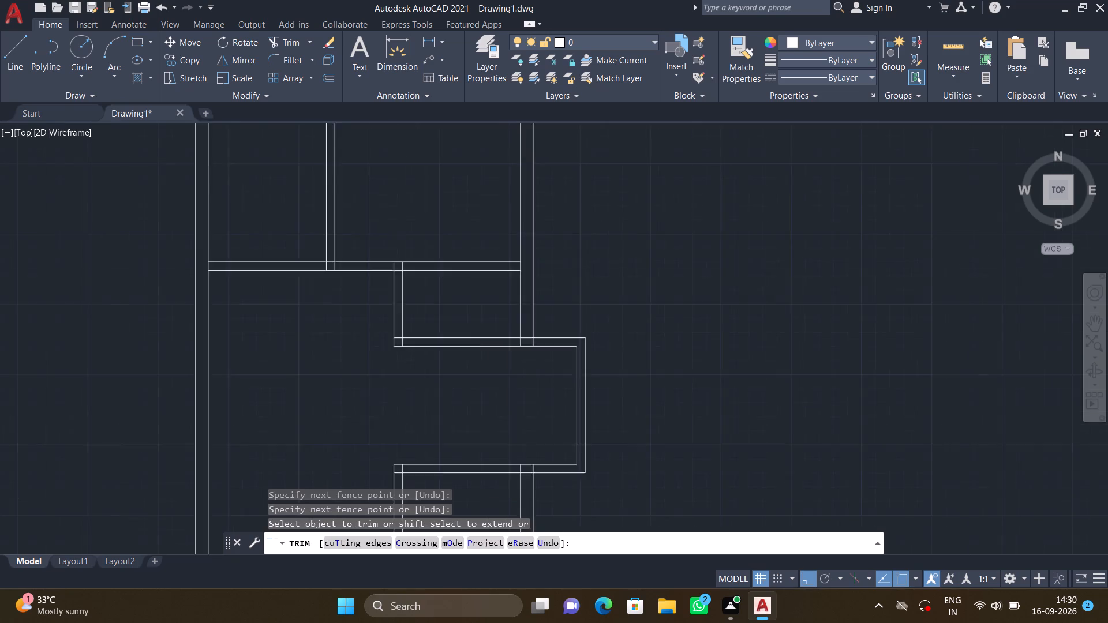
# Trim the exterior wall and partition line ends that cross inside the projection's lower wall.
pyautogui.moveTo(621, 347); pyautogui.dragTo(622, 275, button='middle')
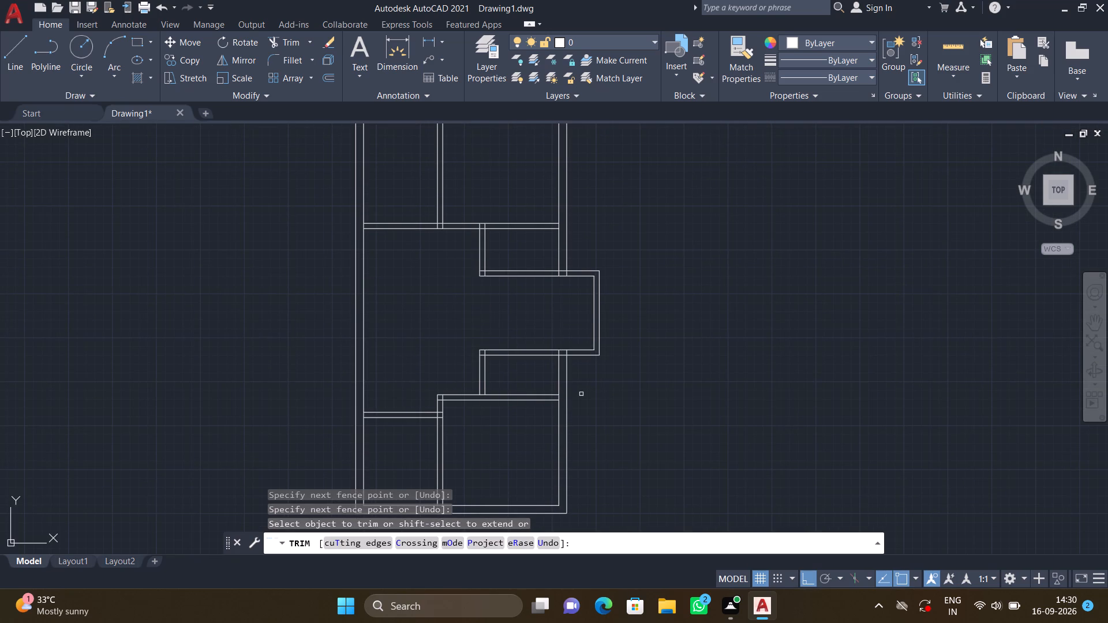
pyautogui.scroll(3, 557, 351)
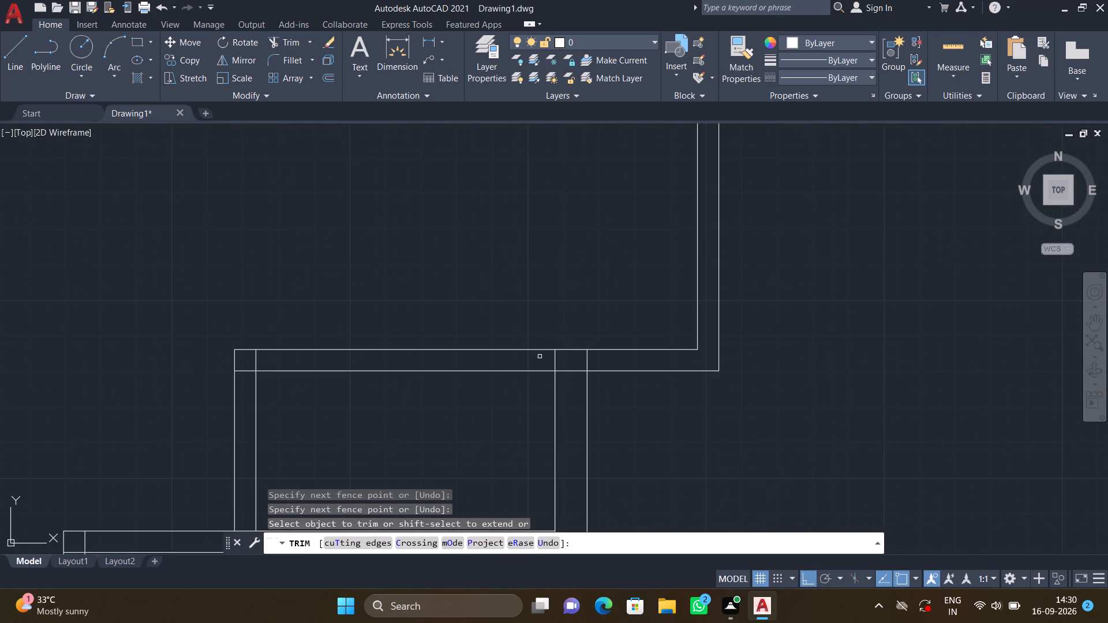
pyautogui.click(540, 356)
pyautogui.click(612, 356)
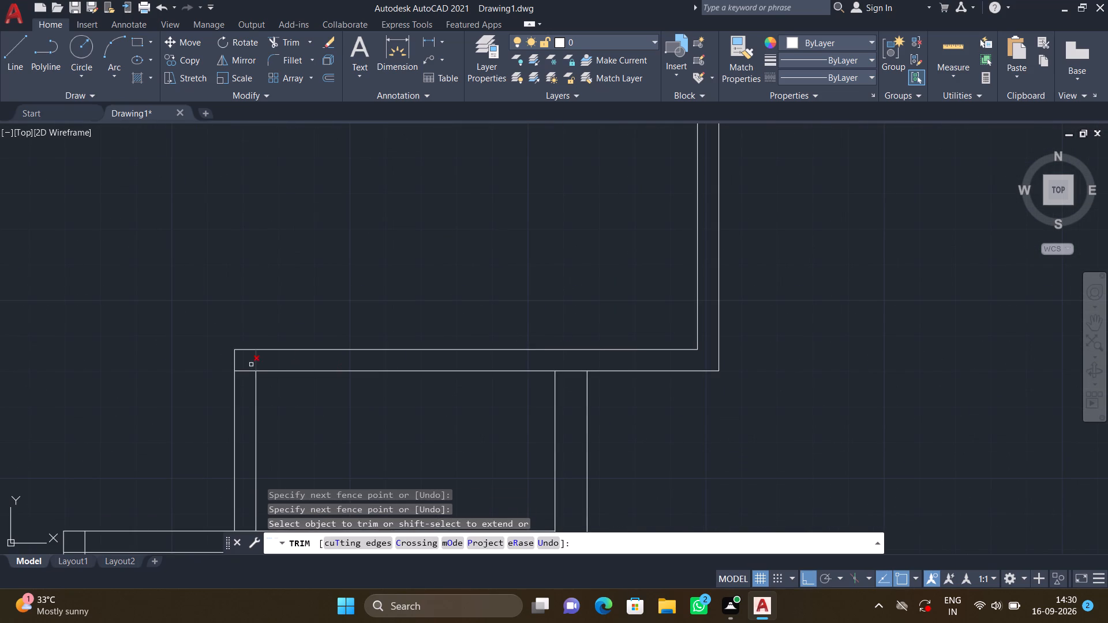
pyautogui.click(250, 362)
pyautogui.click(263, 361)
# Trim the exterior wall and partition line ends that cross inside the projection's upper wall.
pyautogui.scroll(-2, 370, 332)
pyautogui.moveTo(439, 274); pyautogui.dragTo(431, 363, button='middle')
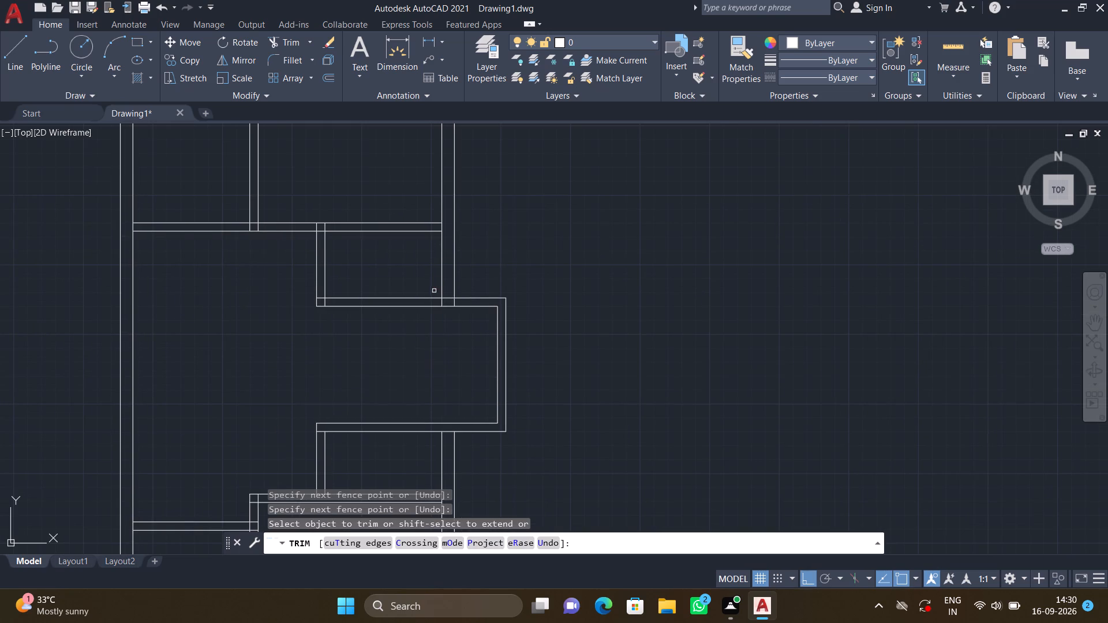
pyautogui.scroll(4, 434, 291)
pyautogui.click(452, 364)
pyautogui.click(579, 372)
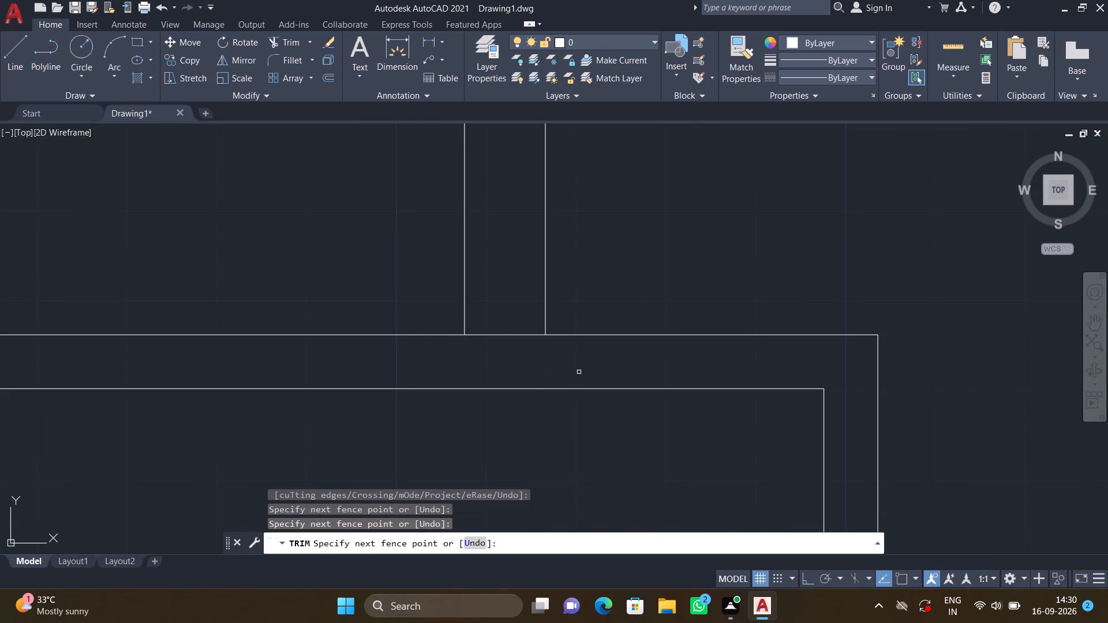
pyautogui.scroll(-4, 460, 379)
pyautogui.scroll(4, 333, 390)
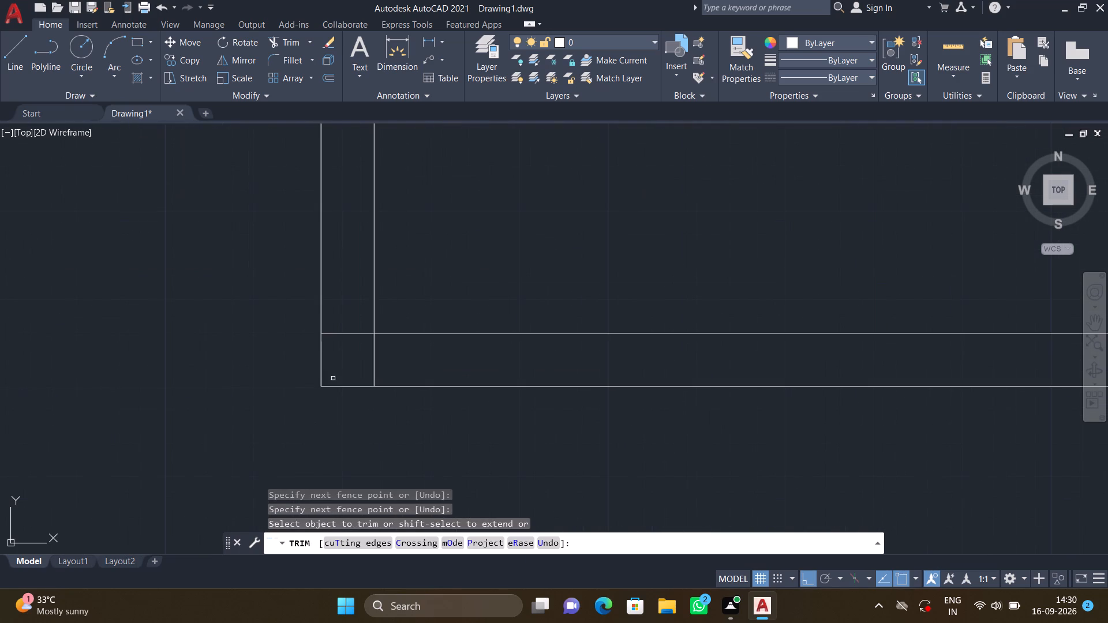
pyautogui.click(337, 367)
pyautogui.click(406, 365)
pyautogui.scroll(-3, 407, 385)
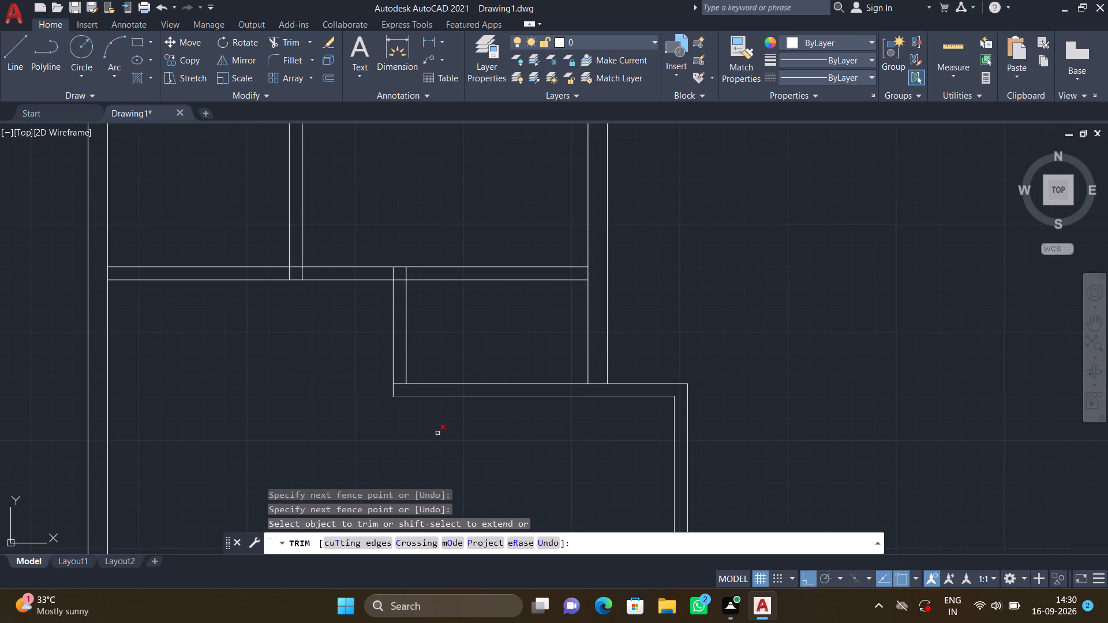
pyautogui.press('Return')
# Offset the inner vertical line of the projection's outer wall 10'2" toward the building interior.
pyautogui.scroll(-2, 477, 408)
pyautogui.moveTo(510, 452); pyautogui.dragTo(529, 359, button='middle')
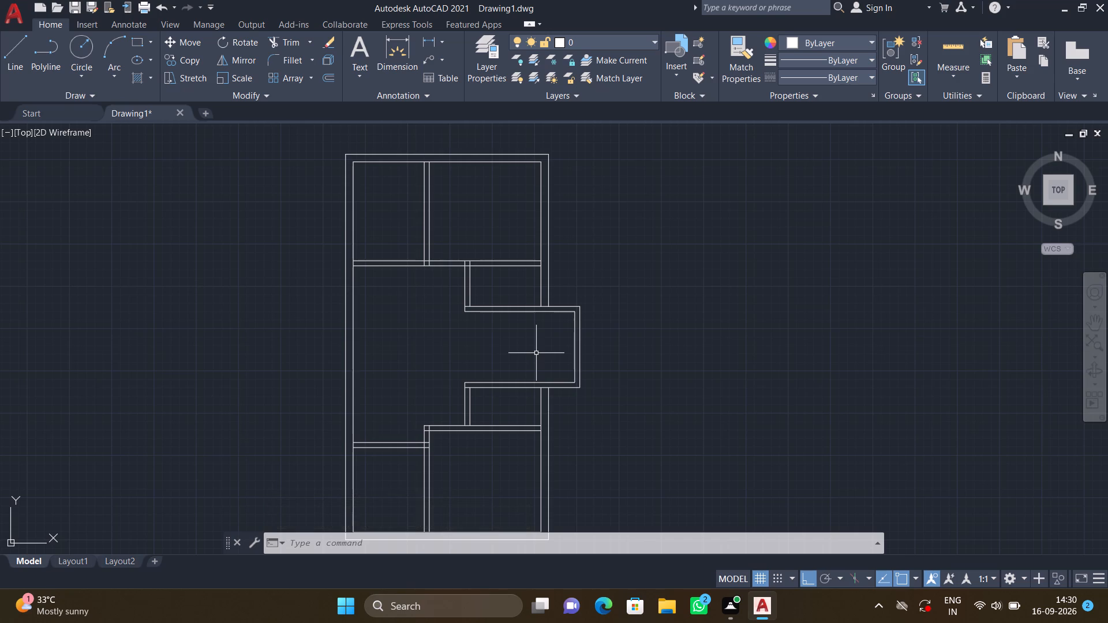
pyautogui.press('o')
pyautogui.press('Return')
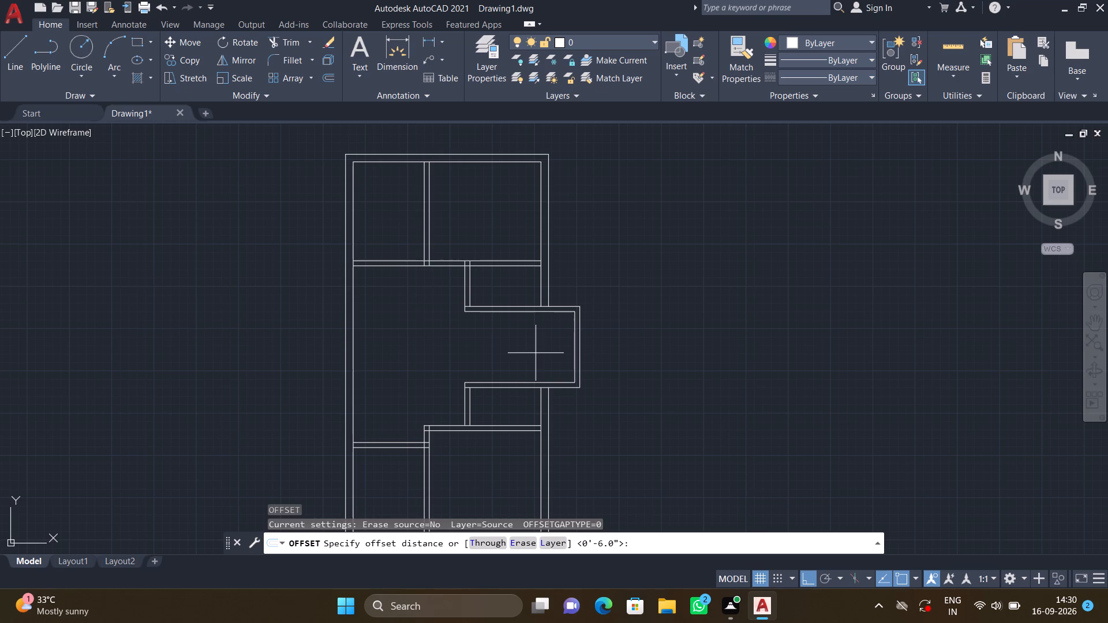
pyautogui.write("10'")
pyautogui.write('2"')
pyautogui.press('Return')
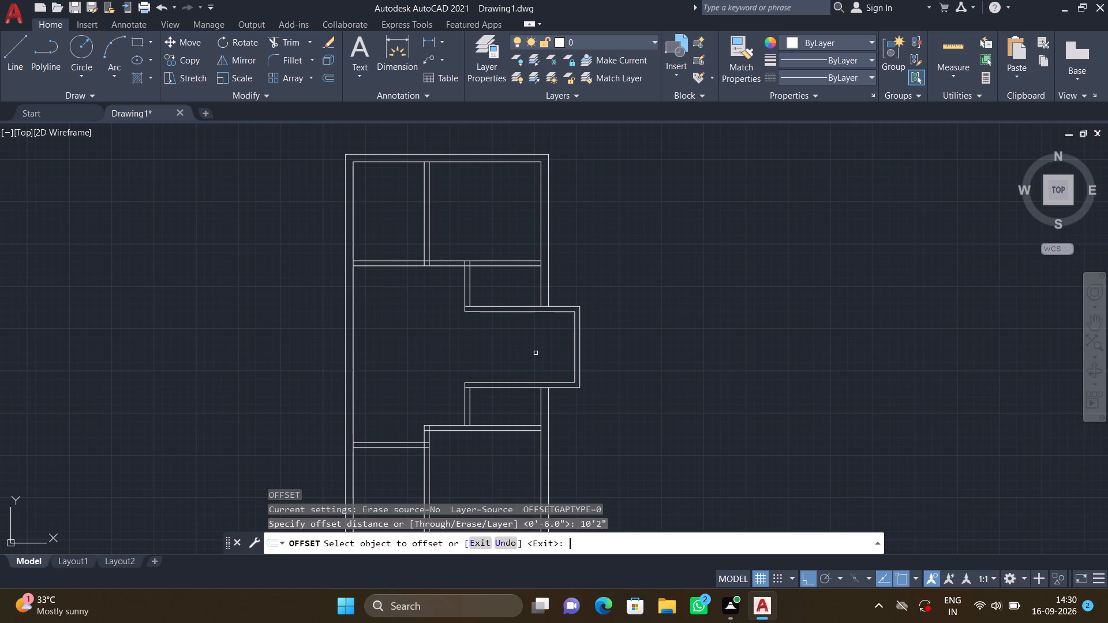
pyautogui.click(574, 351)
pyautogui.click(463, 349)
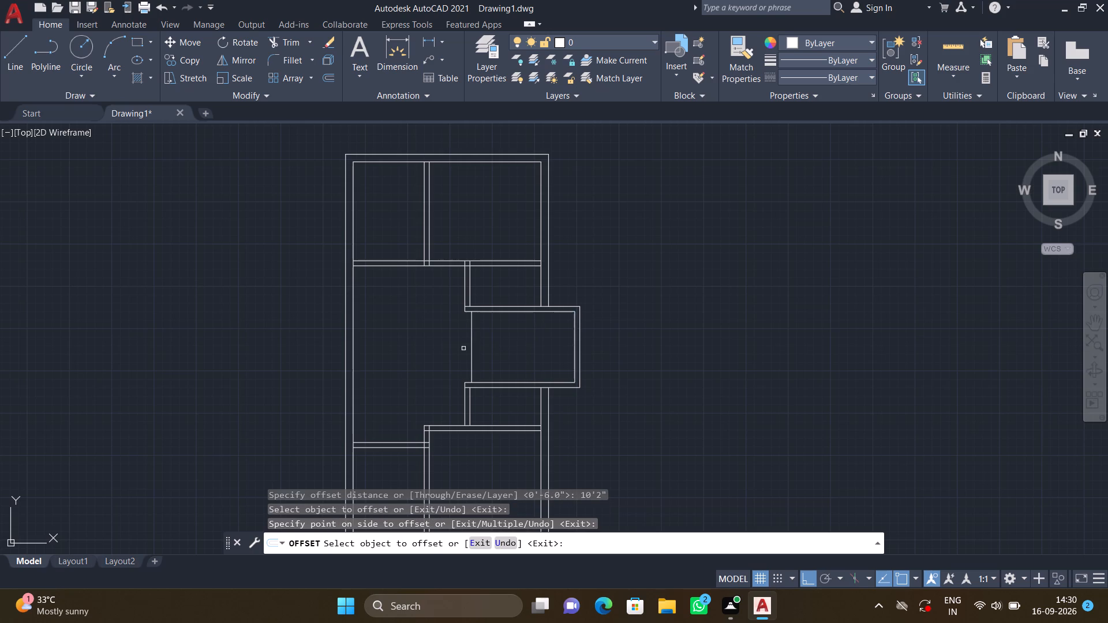
pyautogui.press('Return')
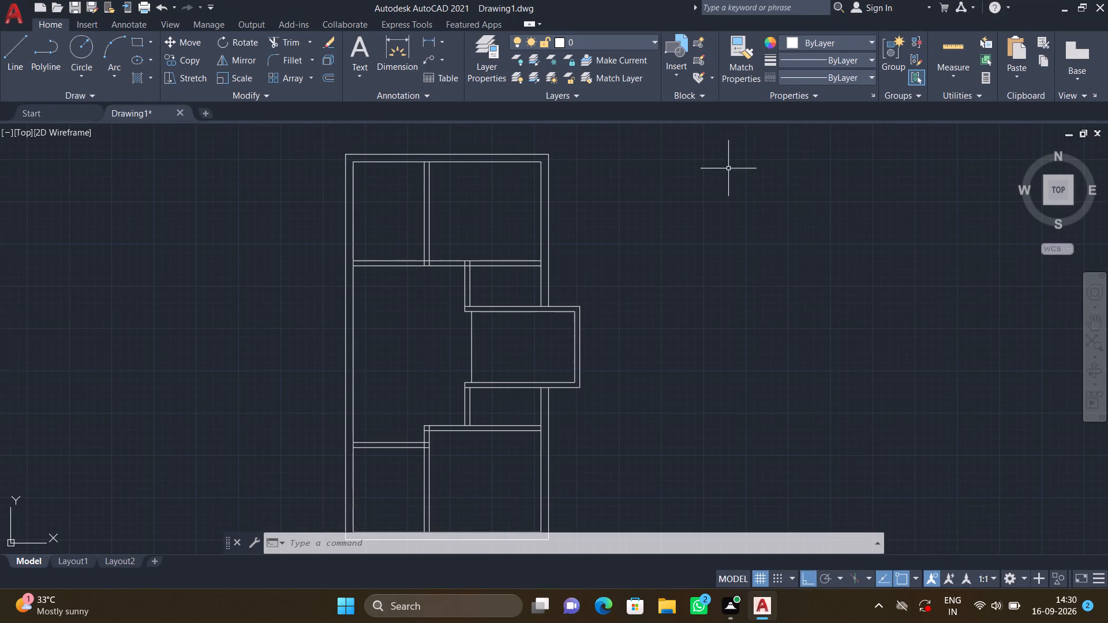
# Measure the clear distance between the inner faces of the projection's upper and lower walls with a linear dimension.
pyautogui.click(441, 37)
pyautogui.click(450, 63)
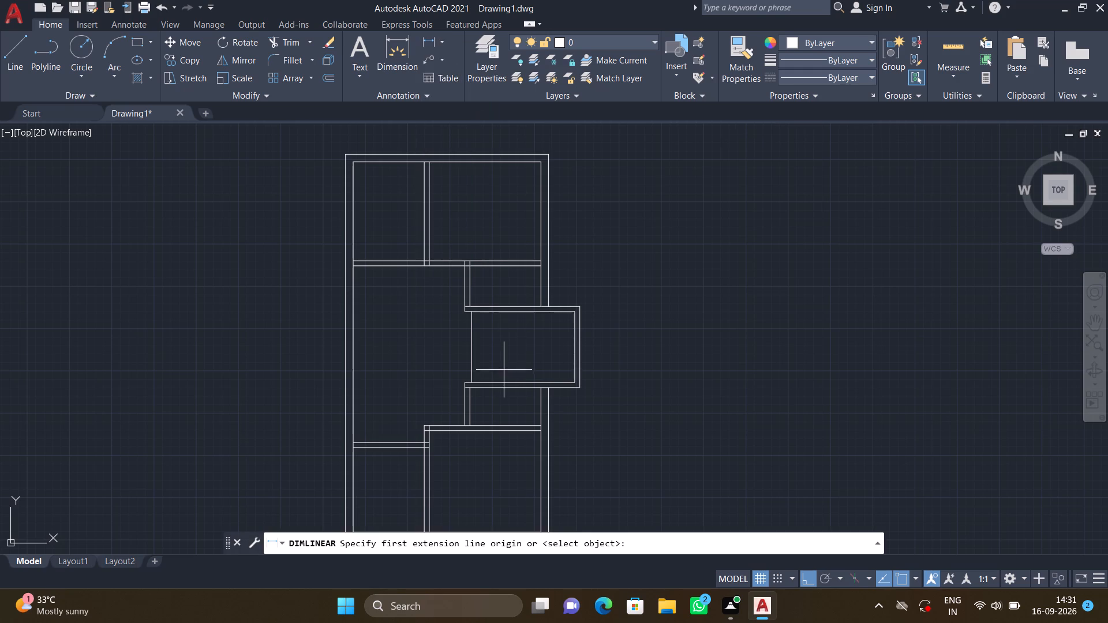
pyautogui.scroll(2, 508, 359)
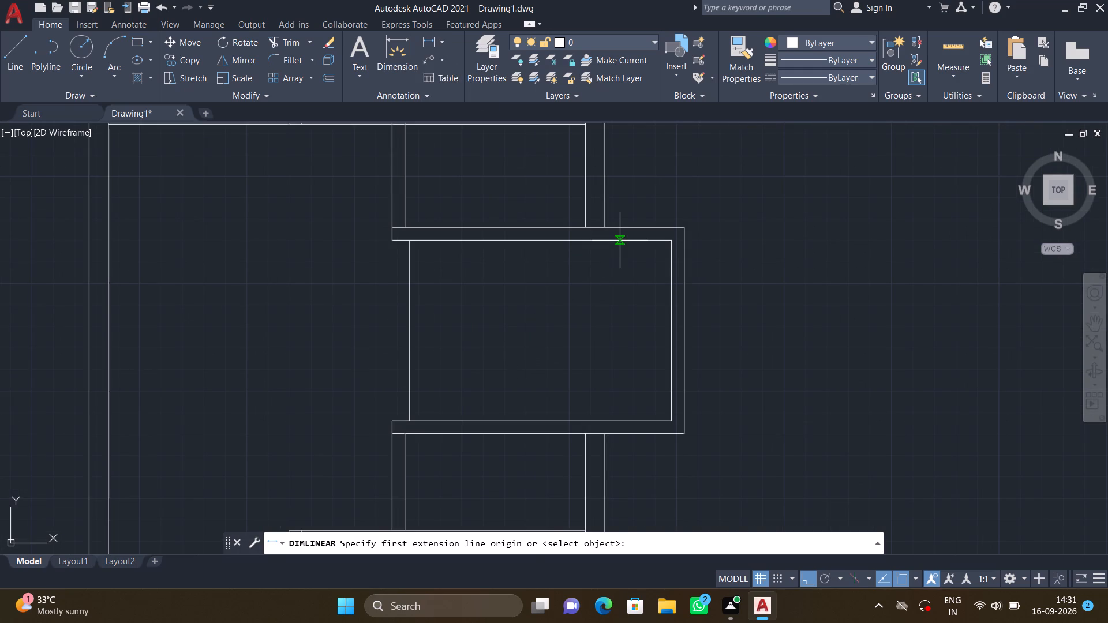
pyautogui.click(620, 241)
pyautogui.click(620, 419)
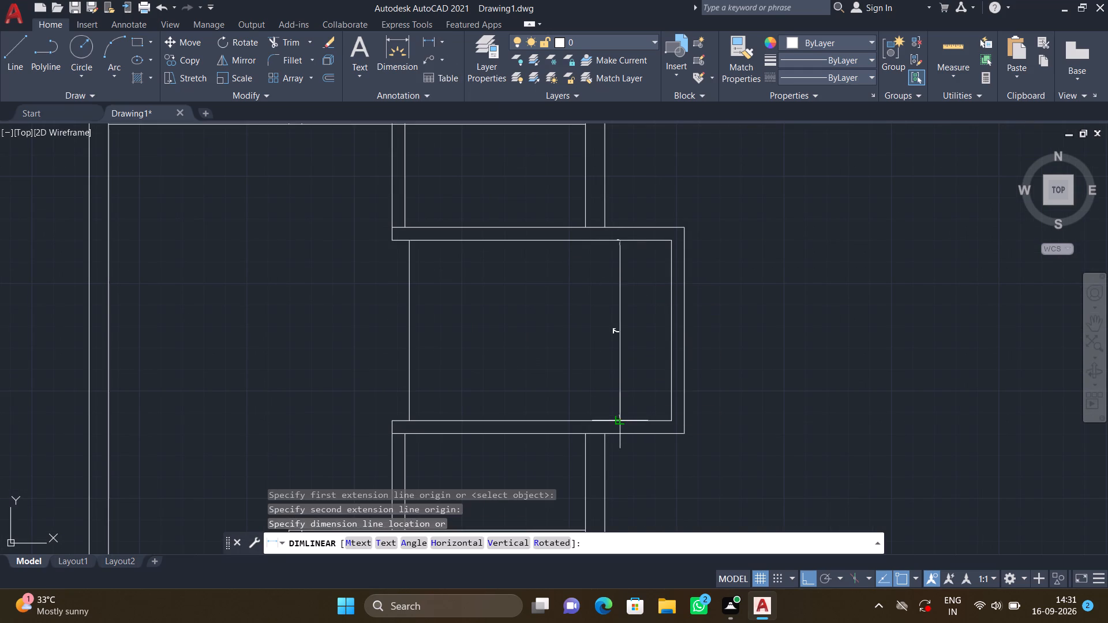
pyautogui.scroll(2, 629, 378)
pyautogui.press('Escape')
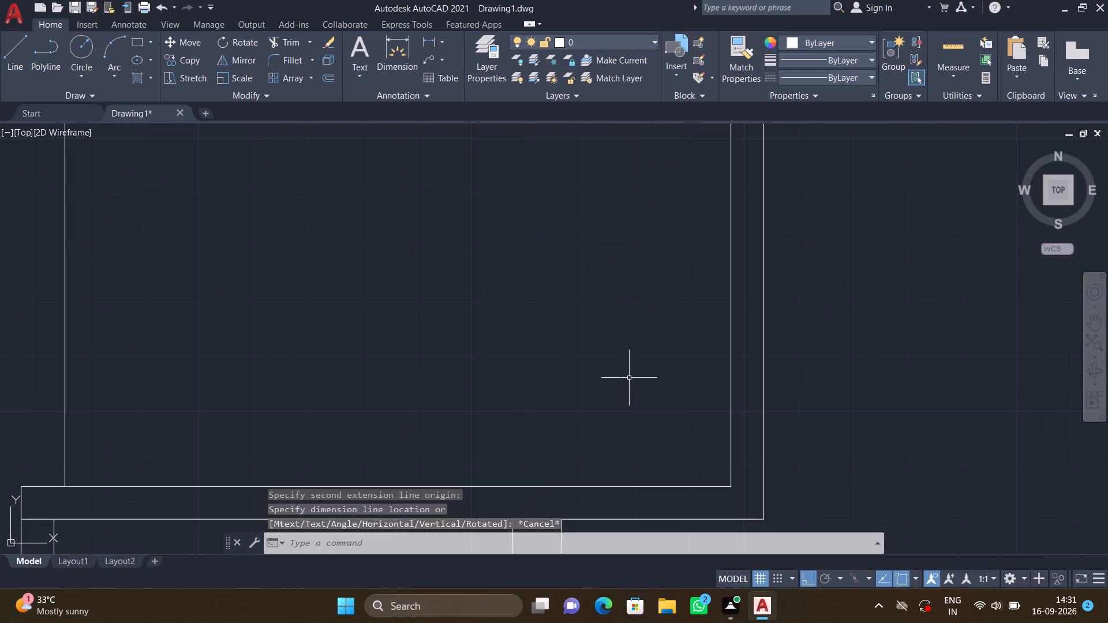
# Offset the new vertical line inside the projection 9" toward its outer wall, repeating from each copy to make four tread lines.
pyautogui.scroll(-3, 615, 379)
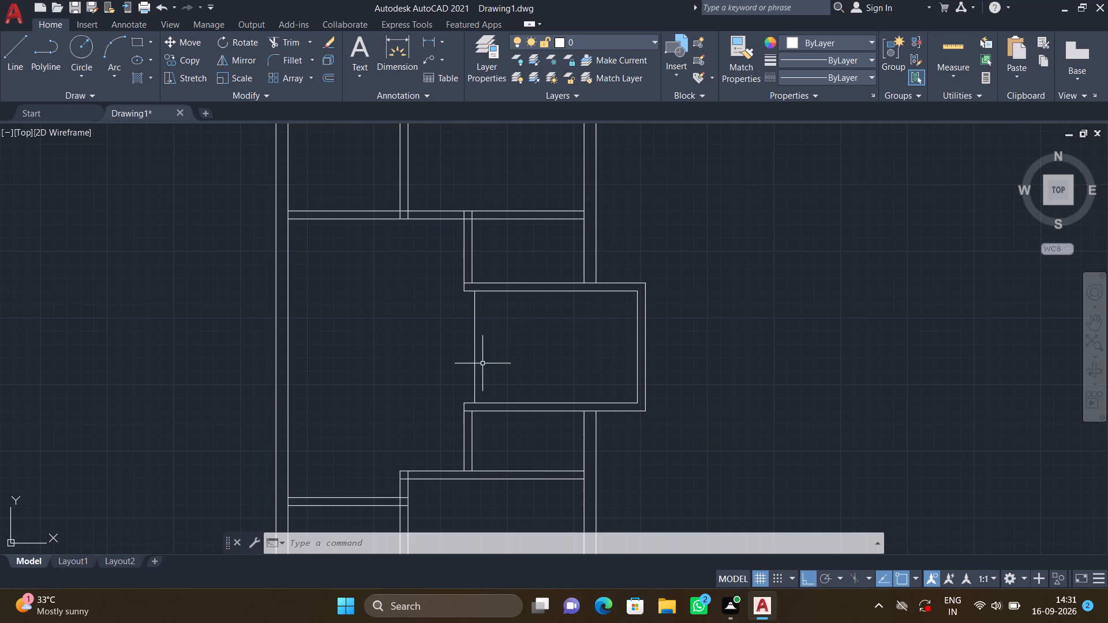
pyautogui.press('o')
pyautogui.press('Return')
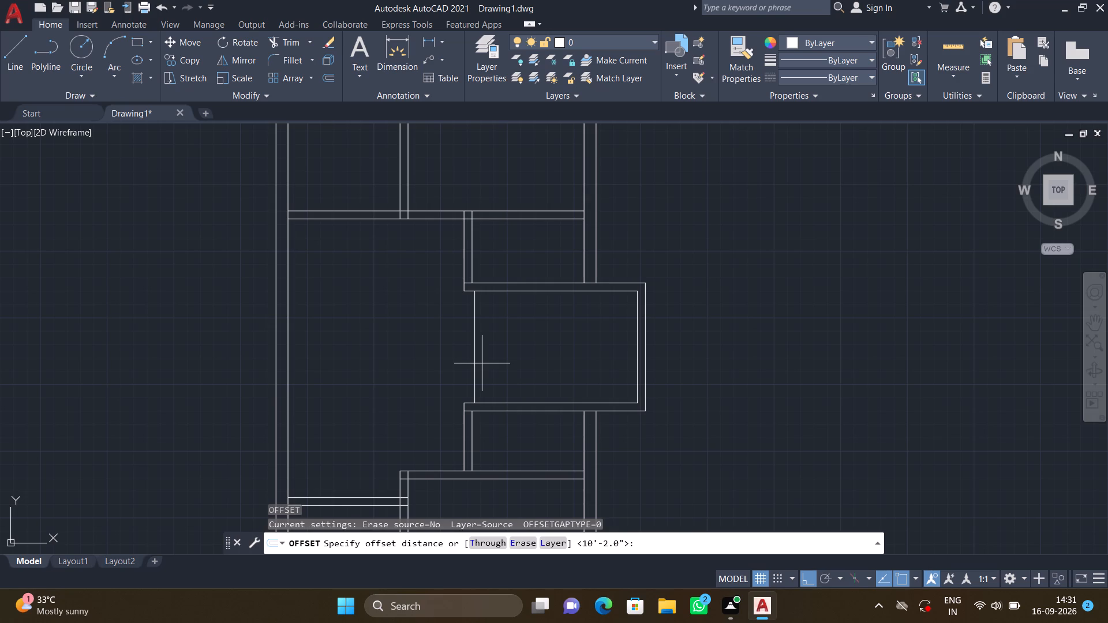
pyautogui.press('9')
pyautogui.hotkey('shift', '"')
pyautogui.press('Return')
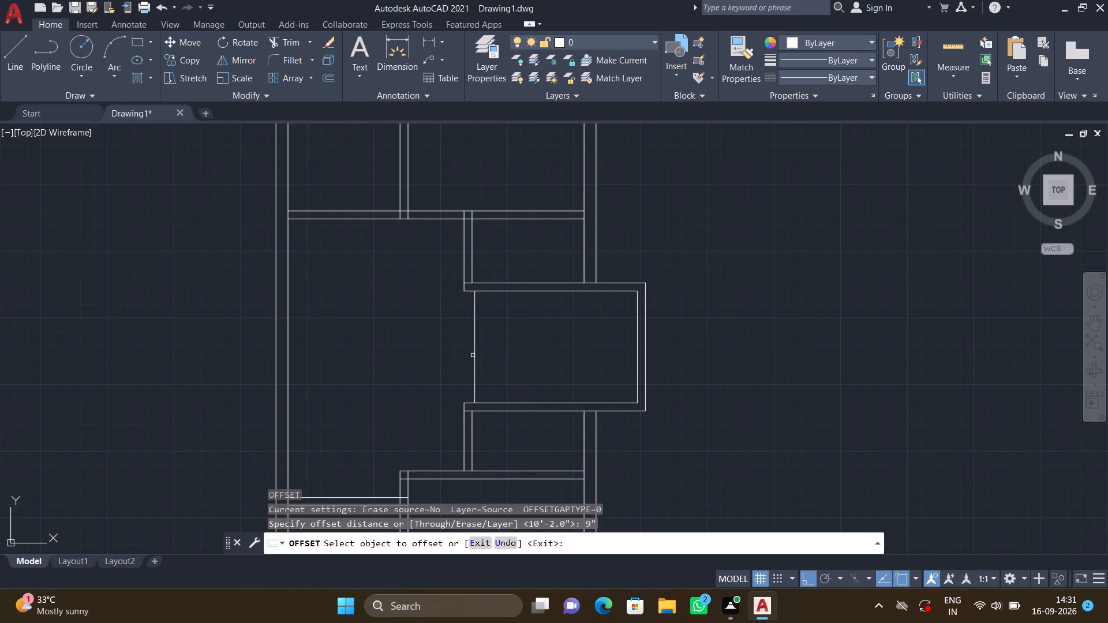
pyautogui.click(476, 356)
pyautogui.click(535, 371)
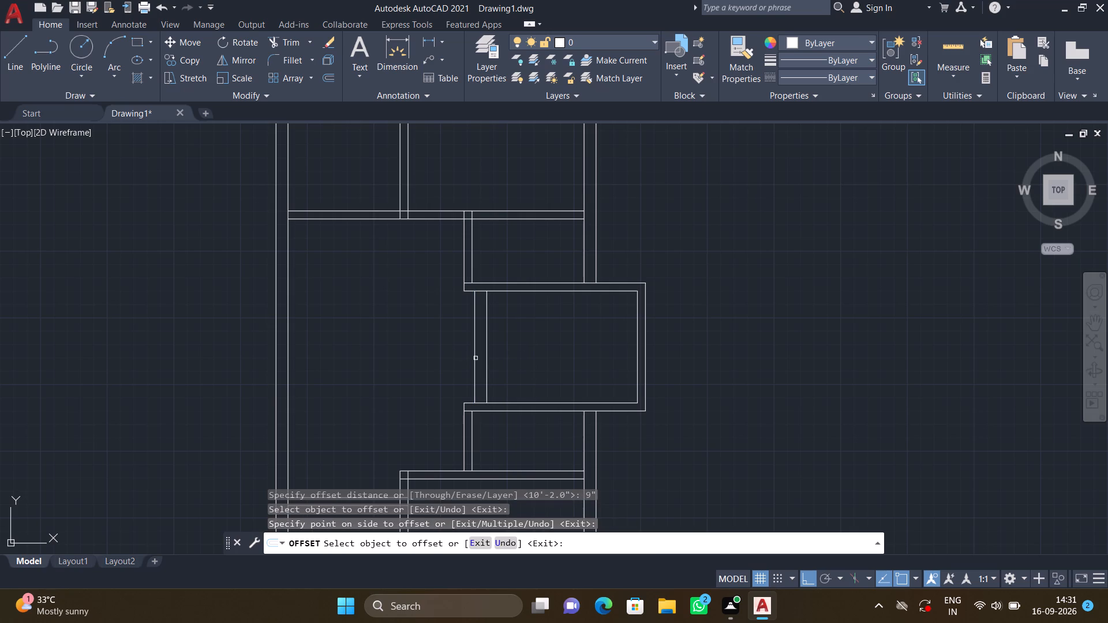
pyautogui.click(486, 343)
pyautogui.click(531, 352)
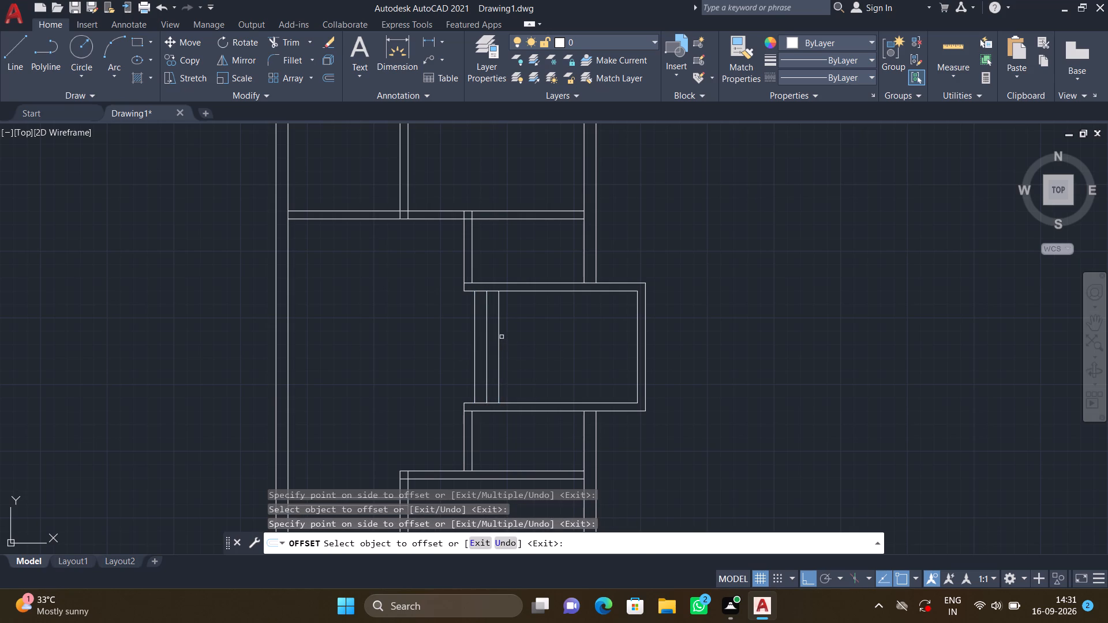
pyautogui.click(499, 336)
pyautogui.click(523, 339)
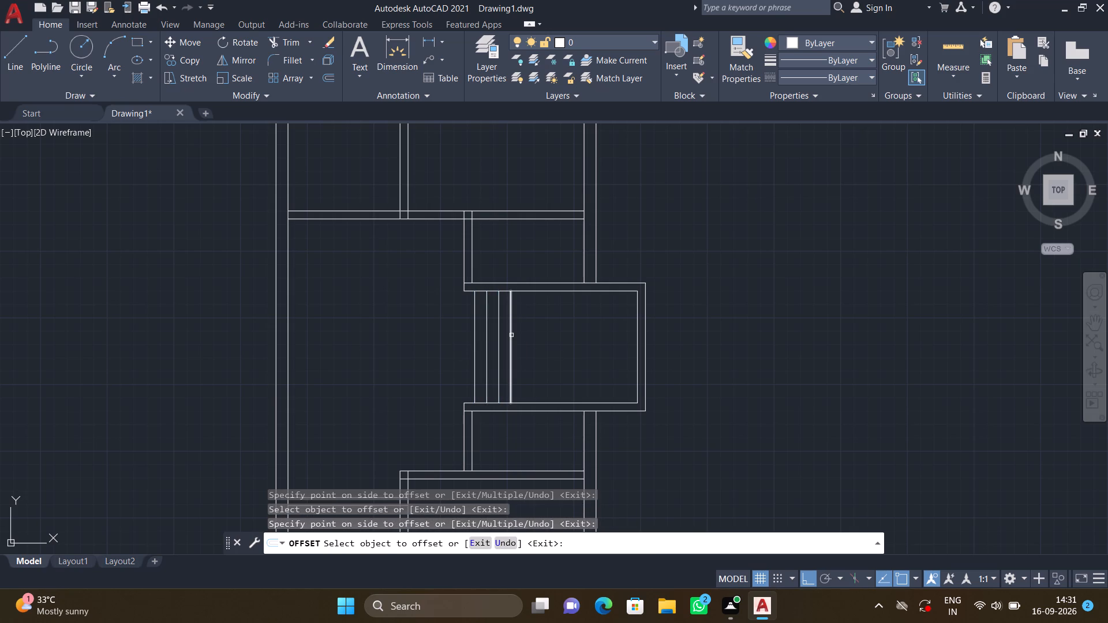
pyautogui.click(511, 335)
pyautogui.click(548, 337)
# Continue the 9" offsets from the last tread line toward the projection's outer wall, adding four more lines.
pyautogui.click(525, 332)
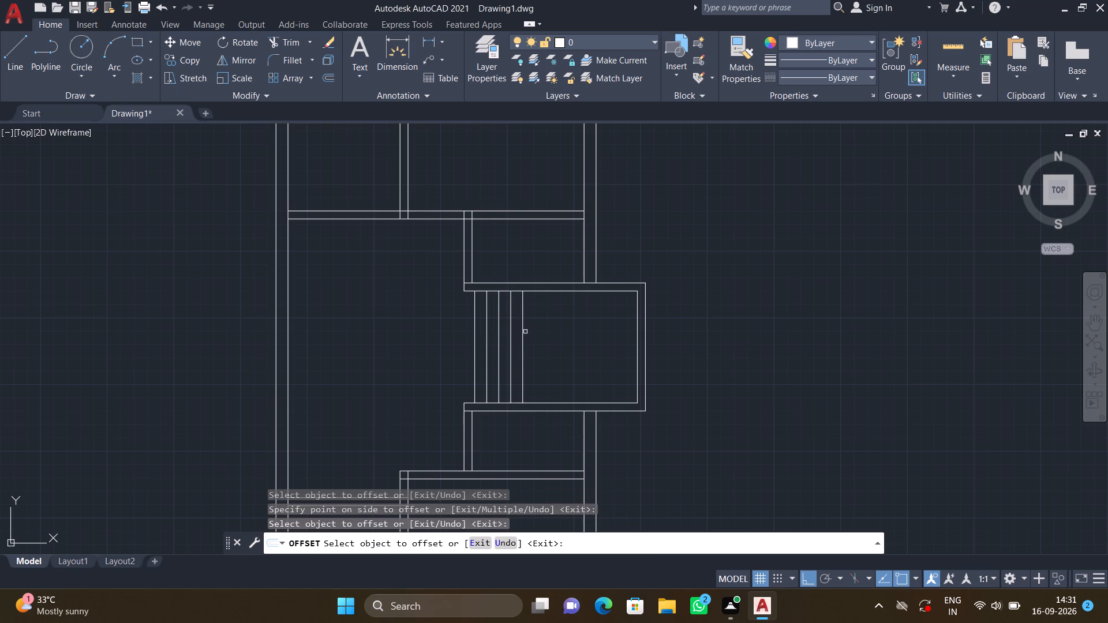
pyautogui.click(523, 331)
pyautogui.click(536, 332)
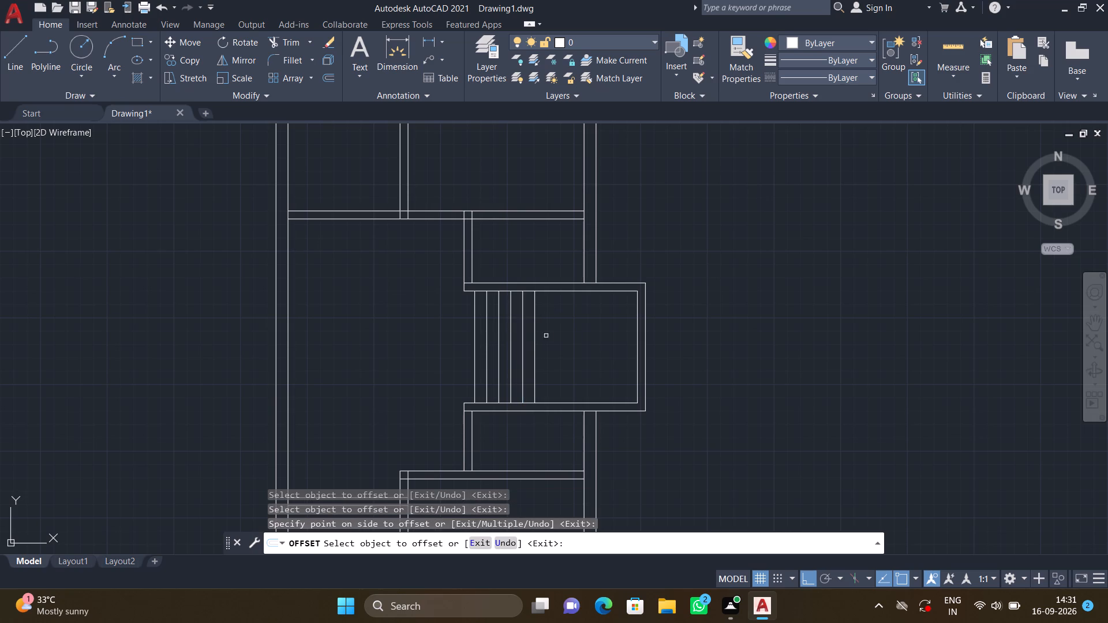
pyautogui.click(534, 333)
pyautogui.click(559, 337)
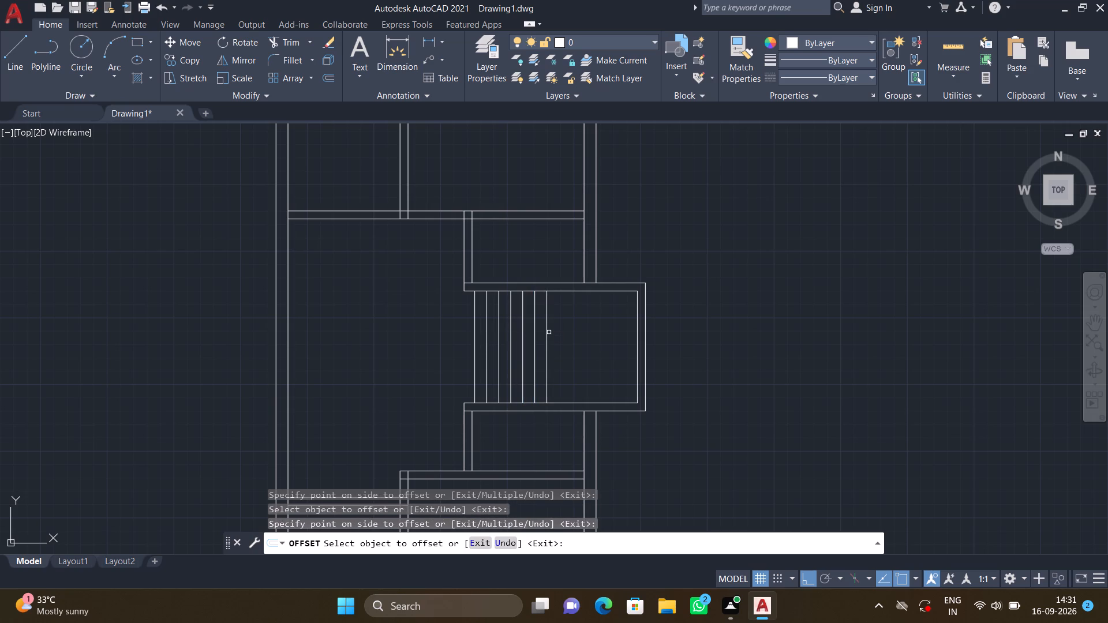
pyautogui.click(547, 329)
pyautogui.click(578, 338)
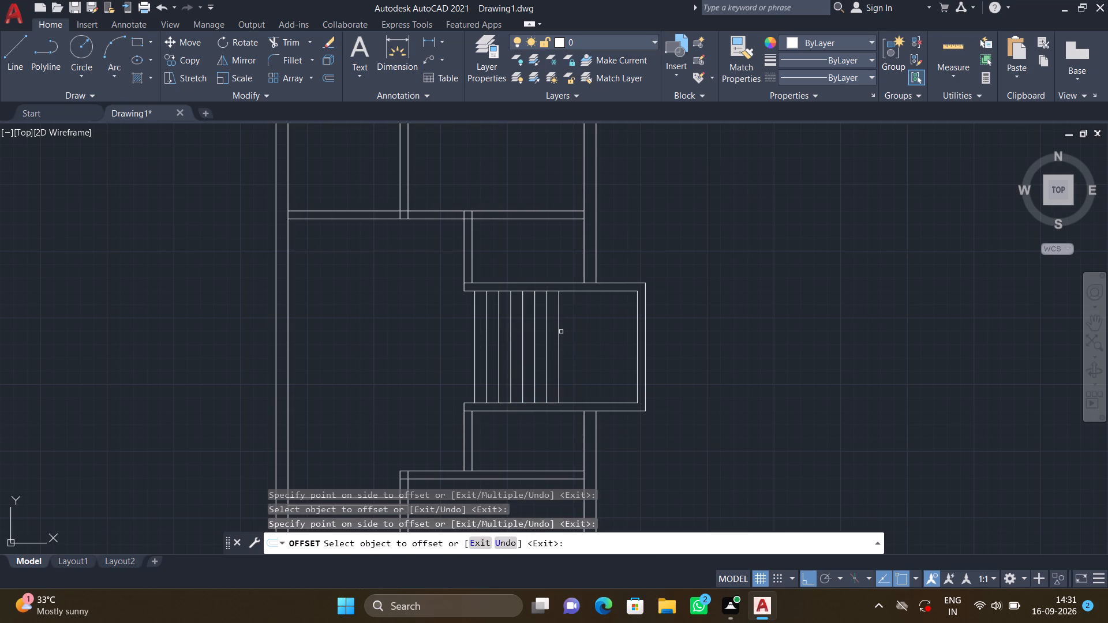
pyautogui.click(561, 331)
pyautogui.click(559, 329)
pyautogui.click(596, 341)
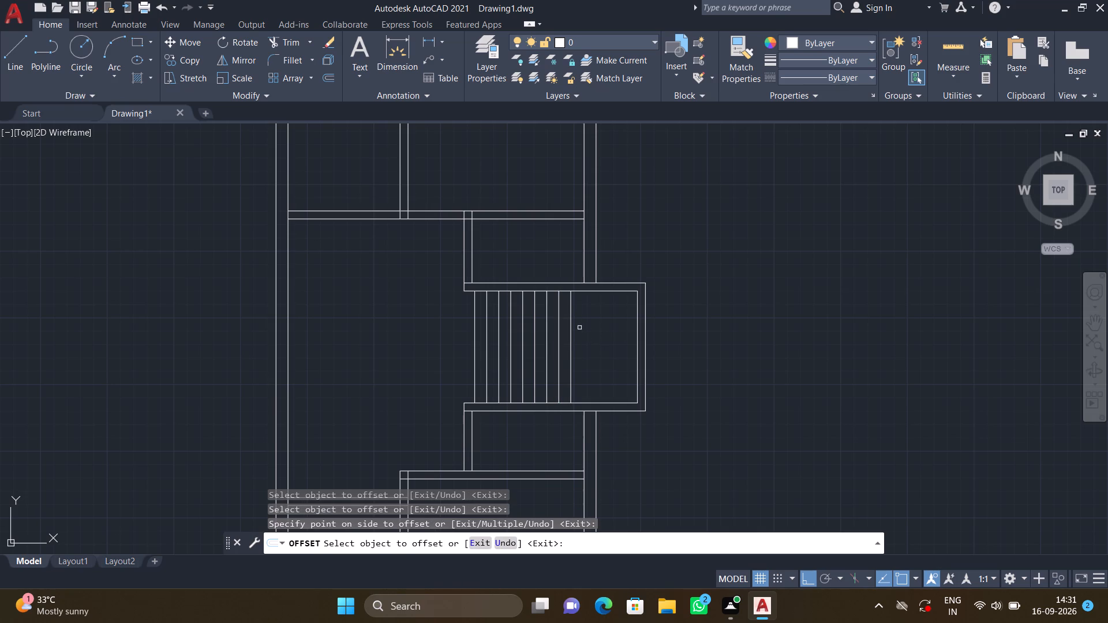
pyautogui.press('Escape')
# Delete the eight 9" offset tread lines inside the projection, keeping the first line nearest the building interior.
pyautogui.click(592, 342)
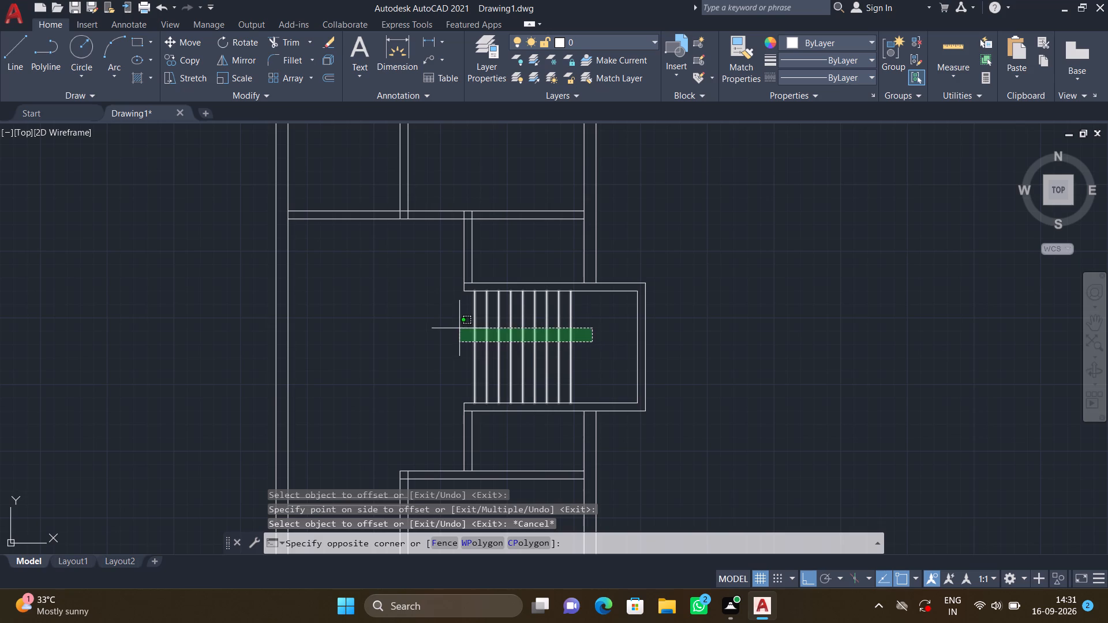
pyautogui.click(459, 328)
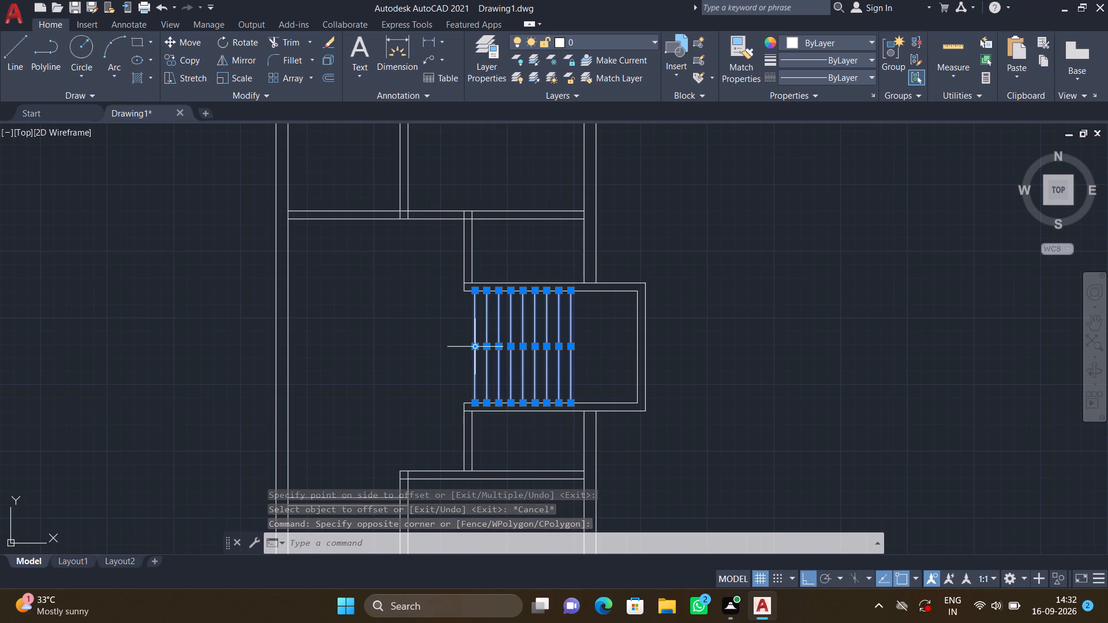
pyautogui.keyDown('shift'); pyautogui.click(478, 345); pyautogui.keyUp('shift')
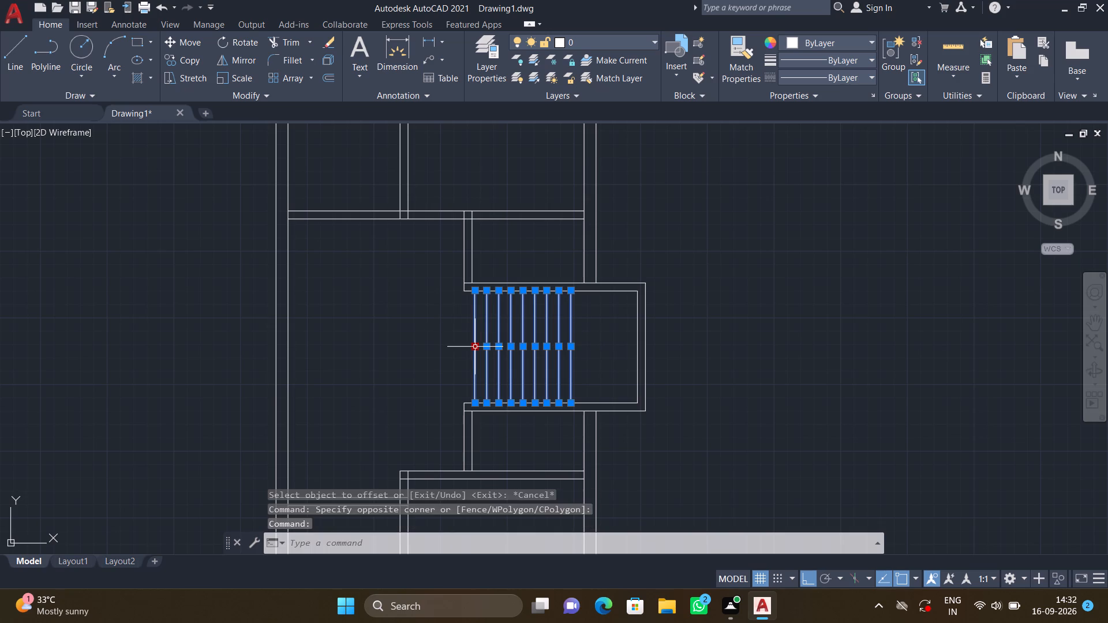
pyautogui.click(478, 347)
pyautogui.press('Escape')
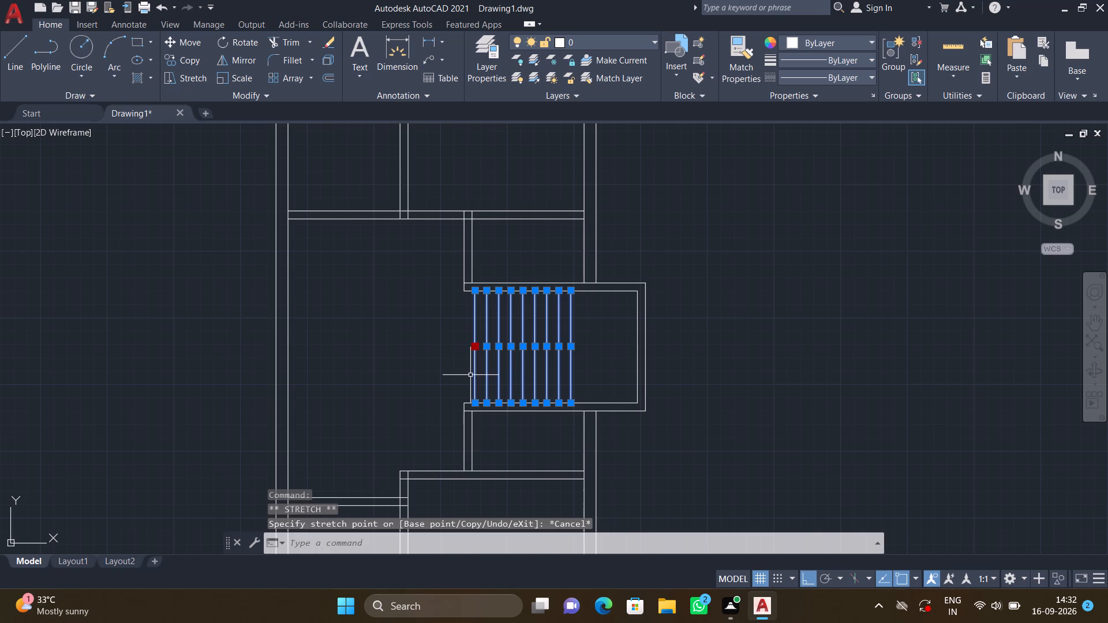
pyautogui.scroll(3, 472, 363)
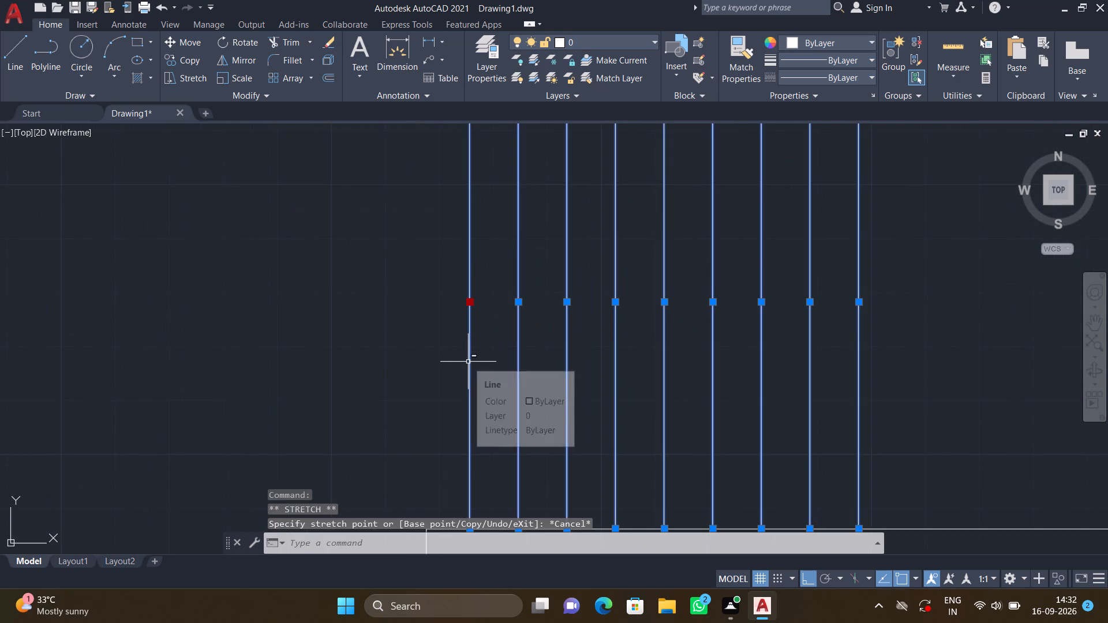
pyautogui.keyDown('shift'); pyautogui.click(468, 358); pyautogui.keyUp('shift')
pyautogui.scroll(-3, 547, 371)
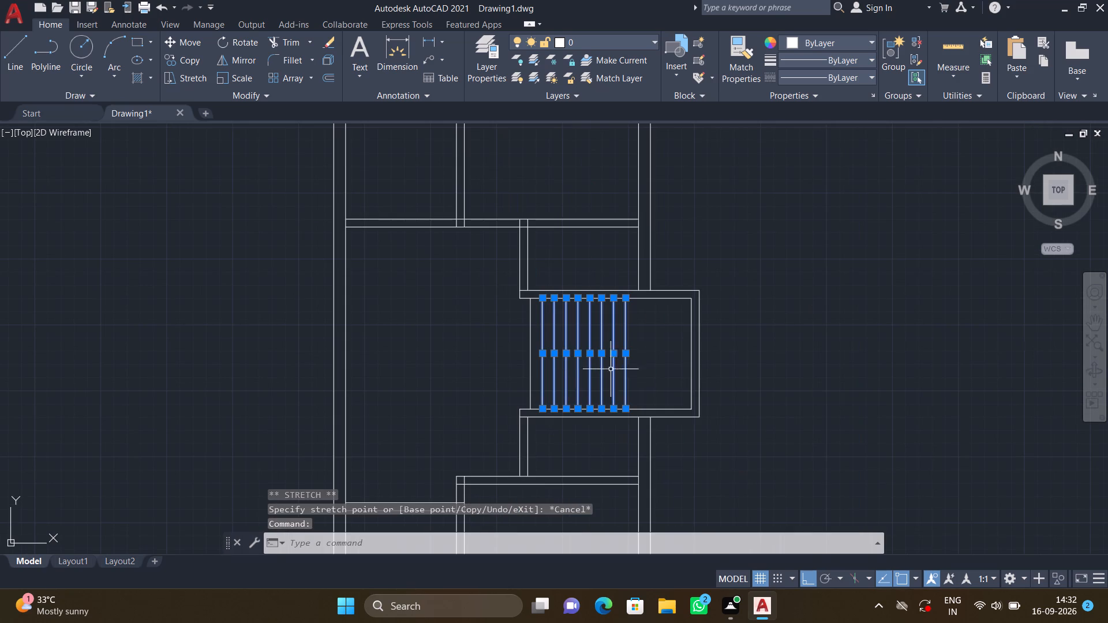
pyautogui.press('Delete')
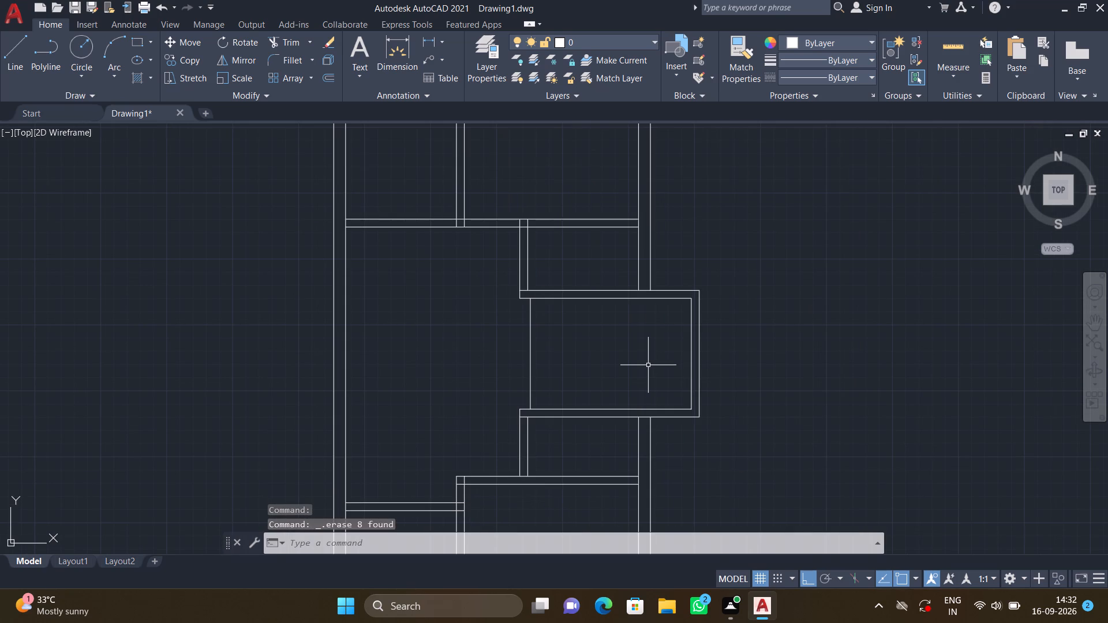
# Offset the remaining tread line 1' toward the projection's outer wall, repeating from each copy to make four tread lines.
pyautogui.press('o')
pyautogui.press('Return')
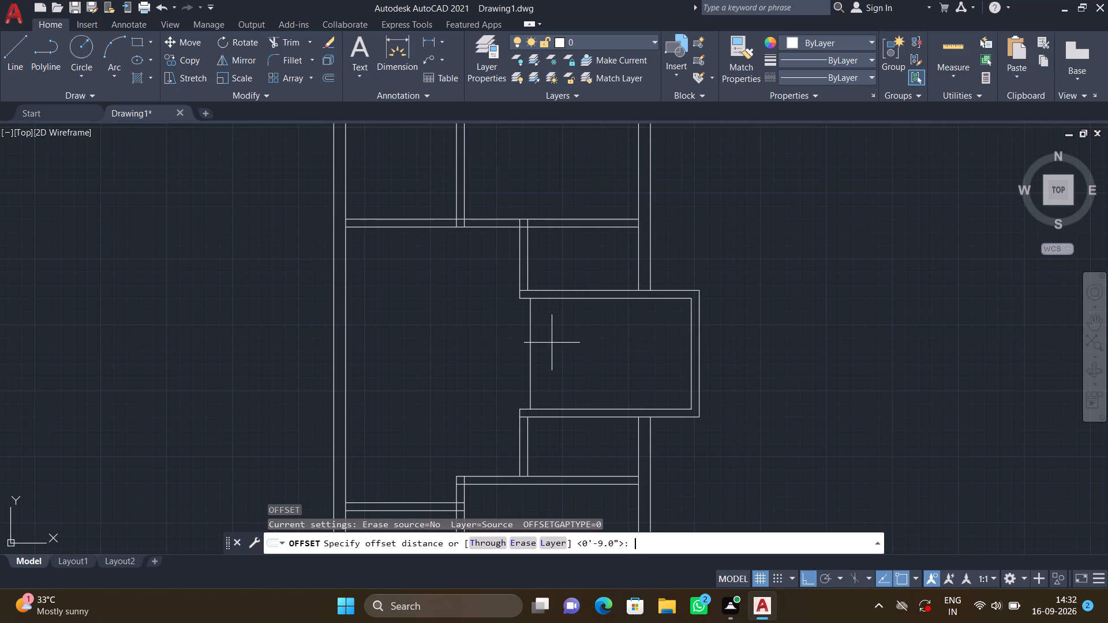
pyautogui.write("1'")
pyautogui.press('Return')
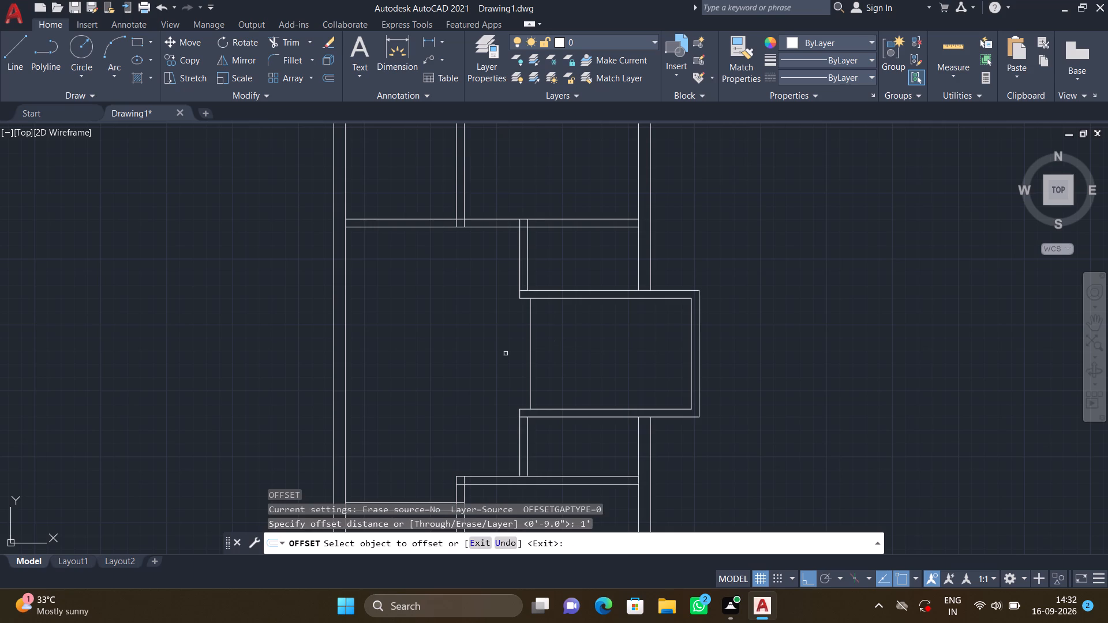
pyautogui.scroll(1, 507, 382)
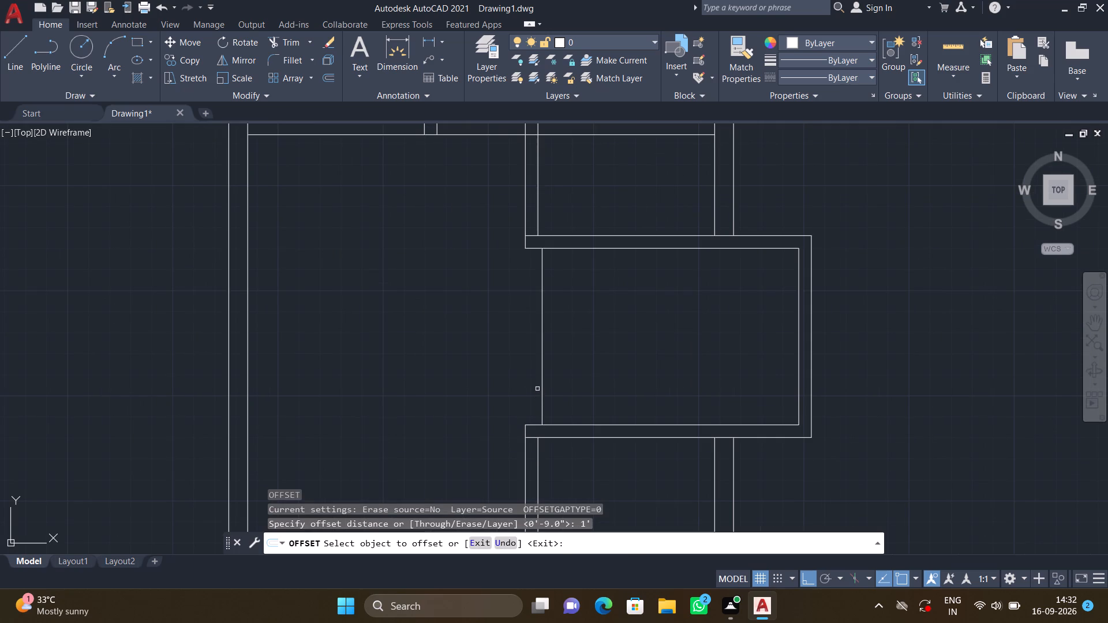
pyautogui.click(543, 385)
pyautogui.click(582, 388)
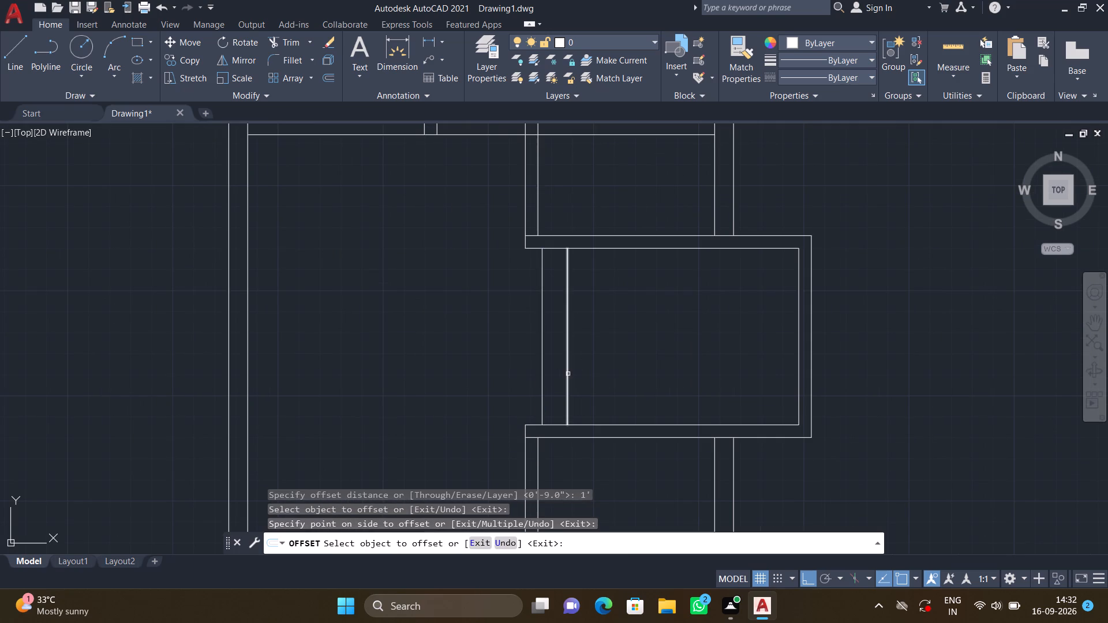
pyautogui.click(568, 371)
pyautogui.click(635, 385)
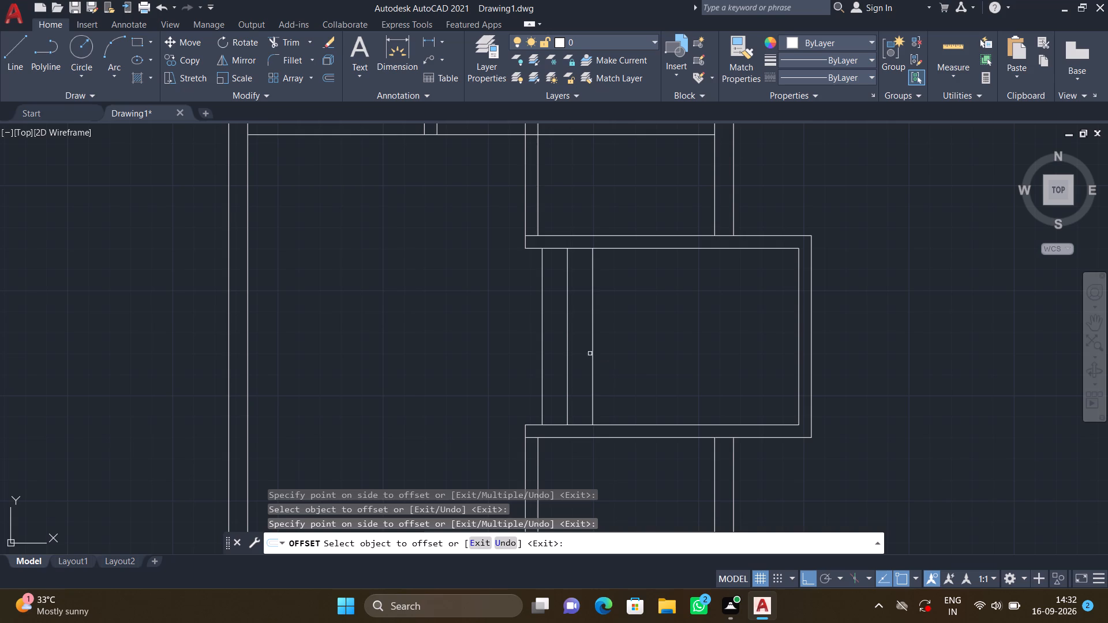
pyautogui.click(592, 352)
pyautogui.click(635, 363)
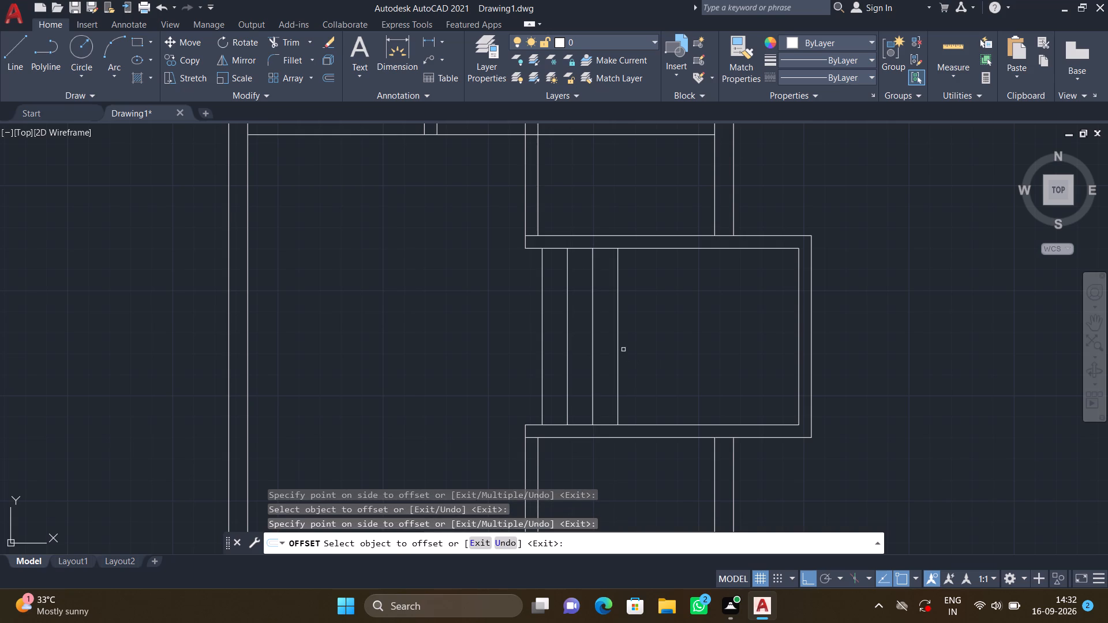
pyautogui.click(616, 345)
pyautogui.click(645, 349)
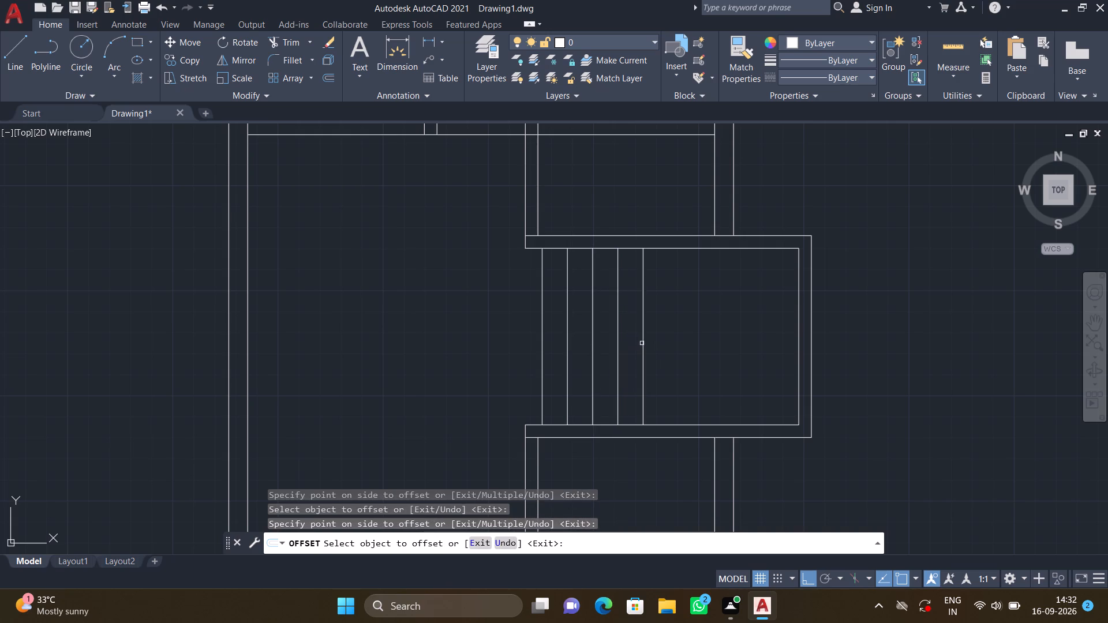
# Continue the 1' offsets from the last tread line toward the projection's outer wall, adding four more lines.
pyautogui.click(644, 343)
pyautogui.moveTo(738, 353); pyautogui.dragTo(729, 350)
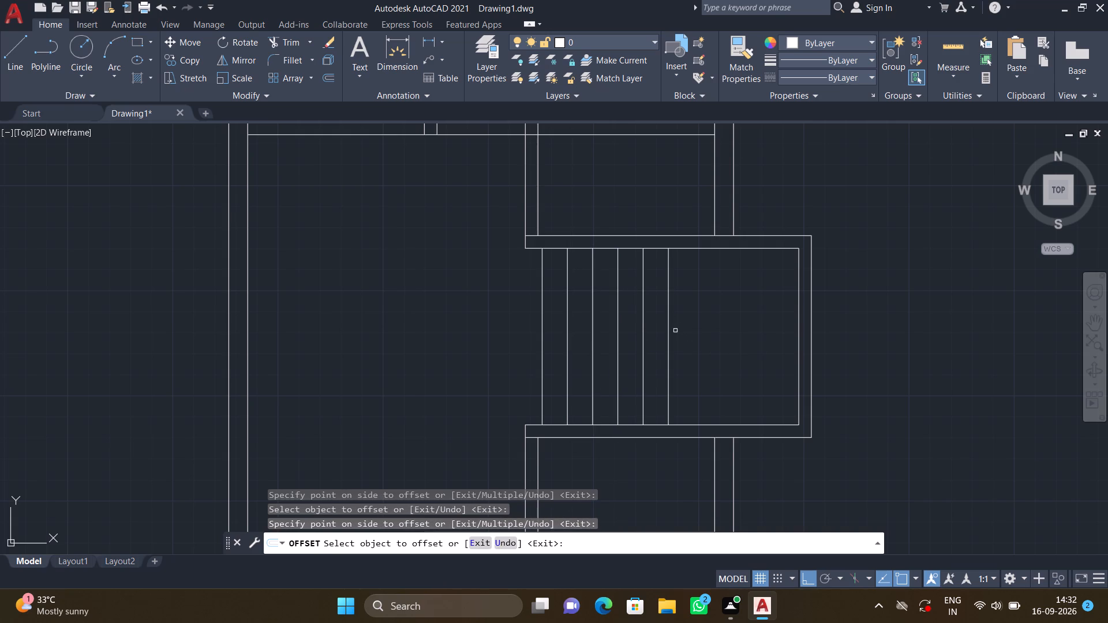
pyautogui.click(667, 322)
pyautogui.click(702, 331)
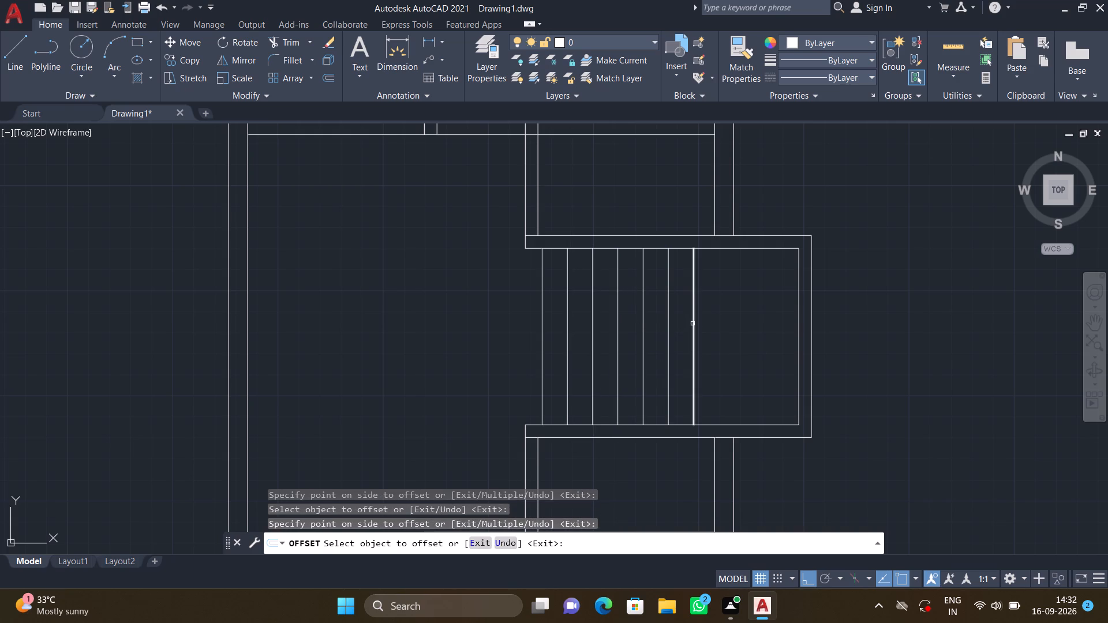
pyautogui.click(692, 324)
pyautogui.click(713, 329)
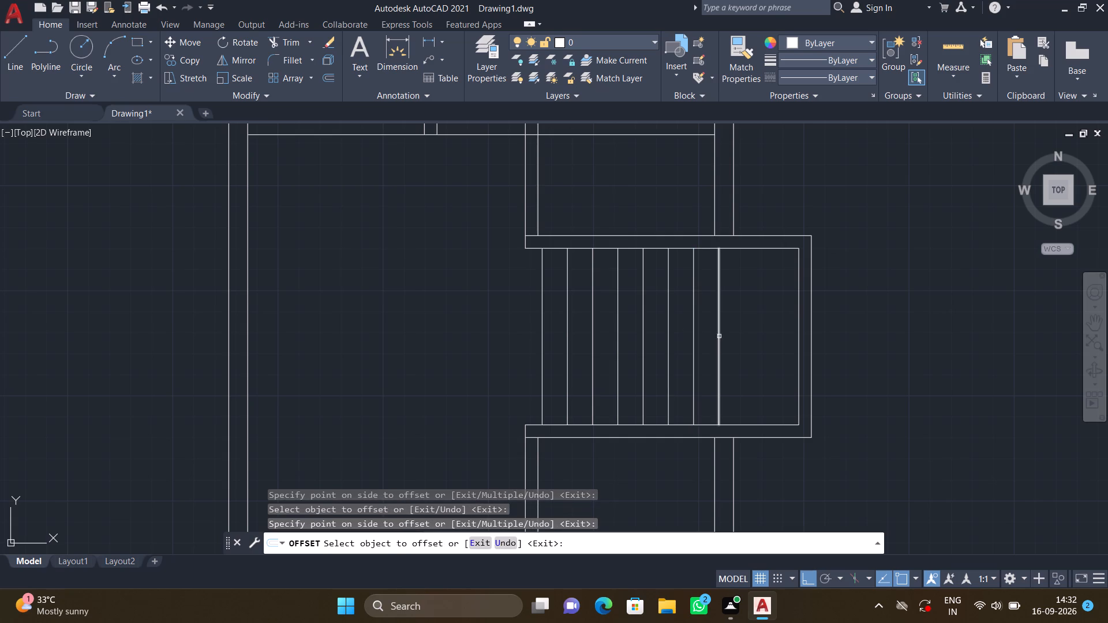
pyautogui.click(720, 336)
pyautogui.click(783, 335)
pyautogui.press('Return')
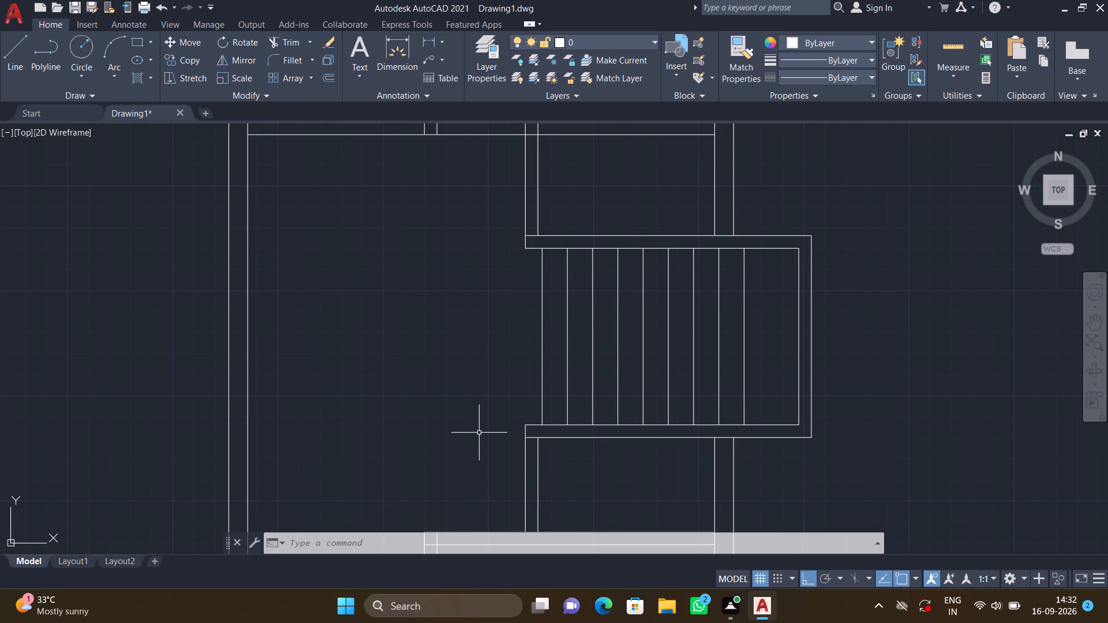
# Draw a line 3'6" up from the first tread line's lower end and on across the treads to the last tread line.
pyautogui.press('l')
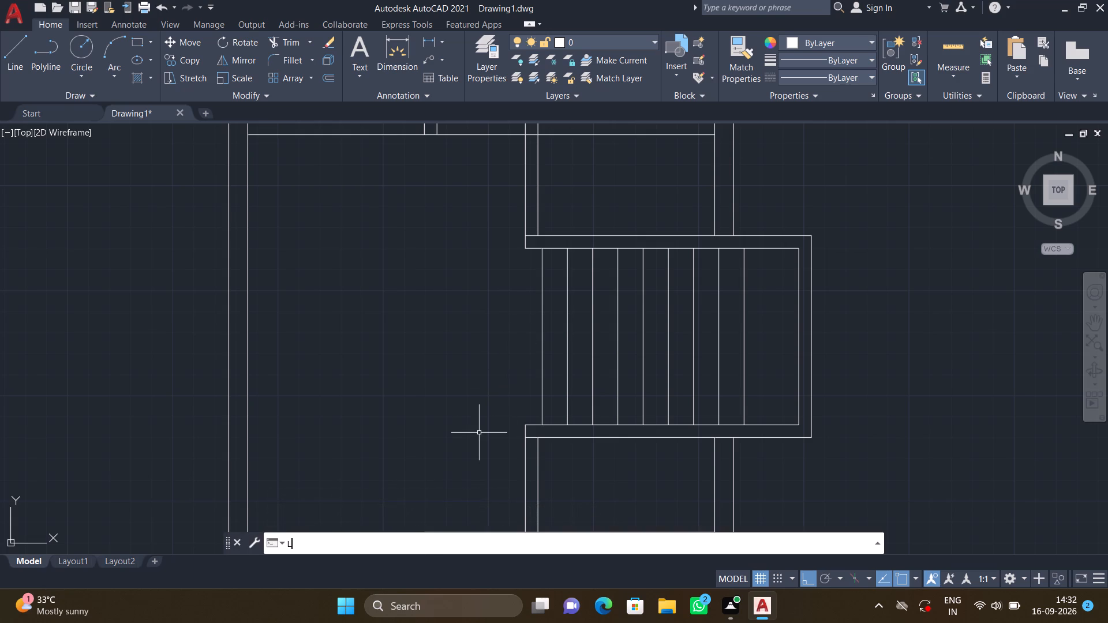
pyautogui.press('Return')
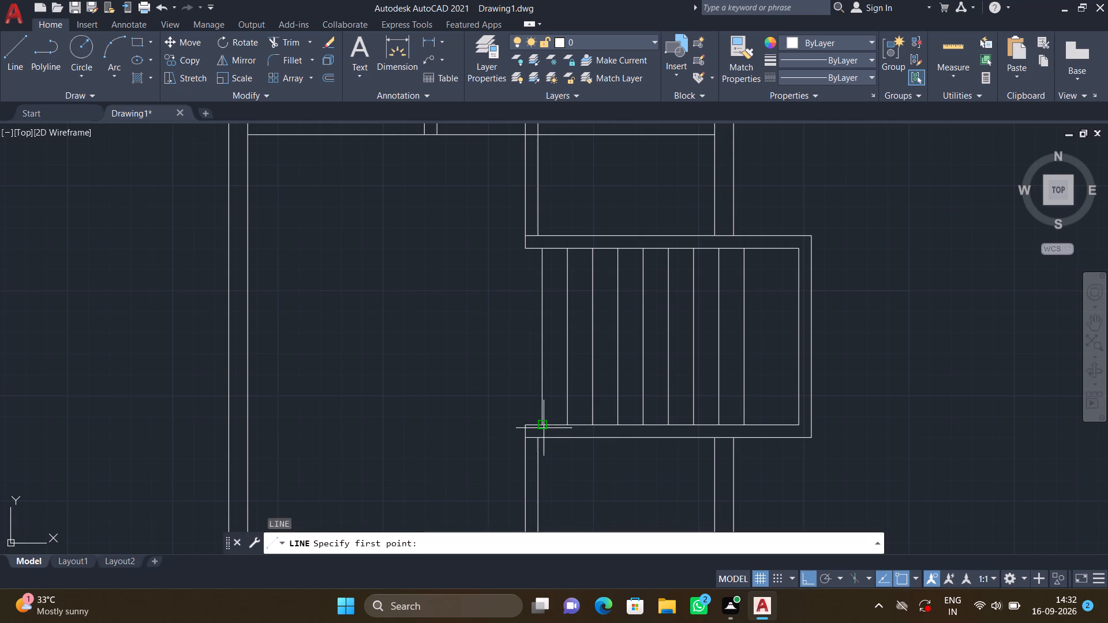
pyautogui.click(542, 424)
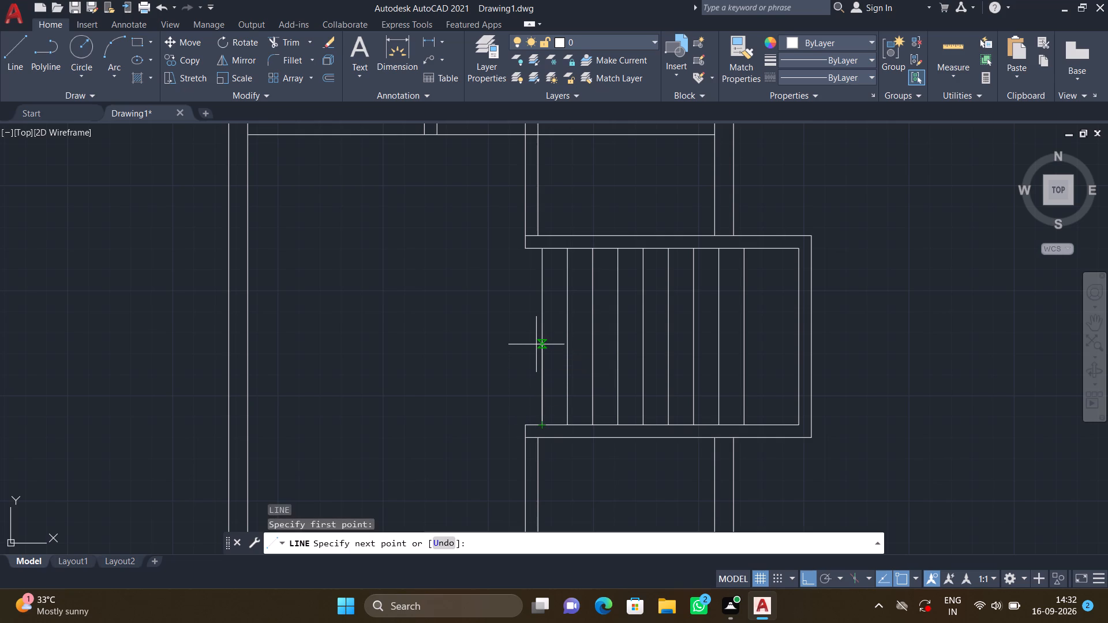
pyautogui.press('3')
pyautogui.press("'")
pyautogui.write('6"')
pyautogui.press('Return')
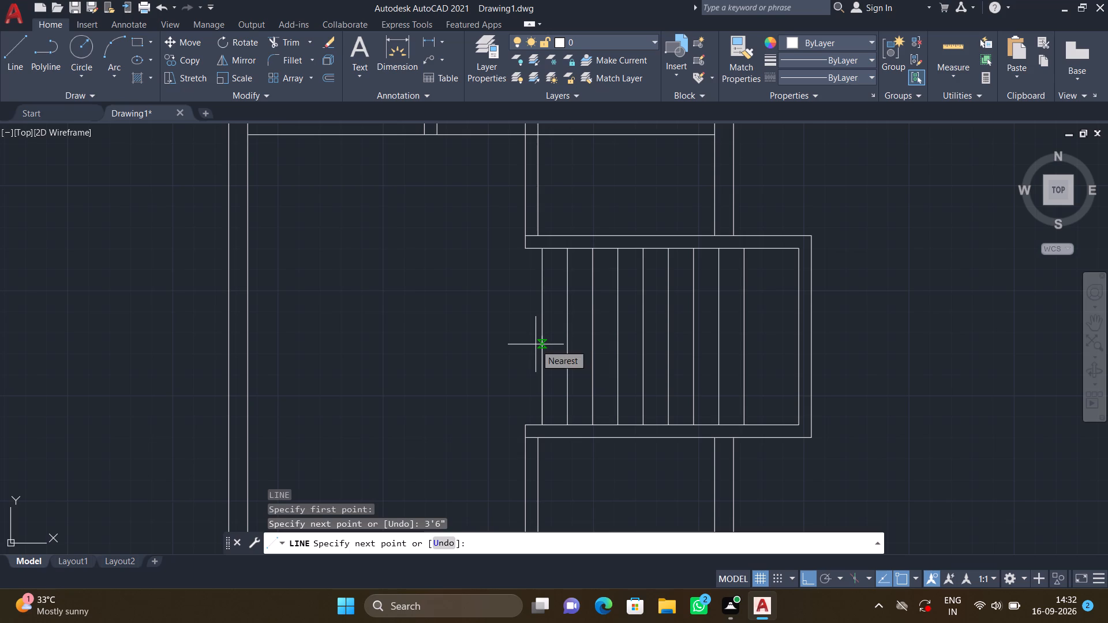
pyautogui.click(744, 339)
pyautogui.press('Return')
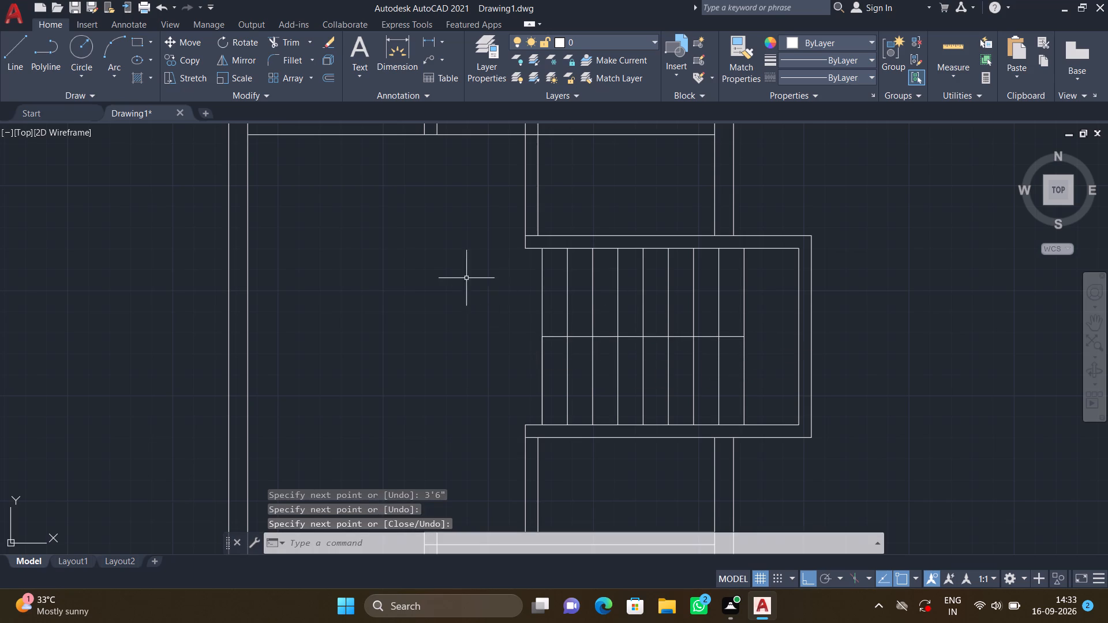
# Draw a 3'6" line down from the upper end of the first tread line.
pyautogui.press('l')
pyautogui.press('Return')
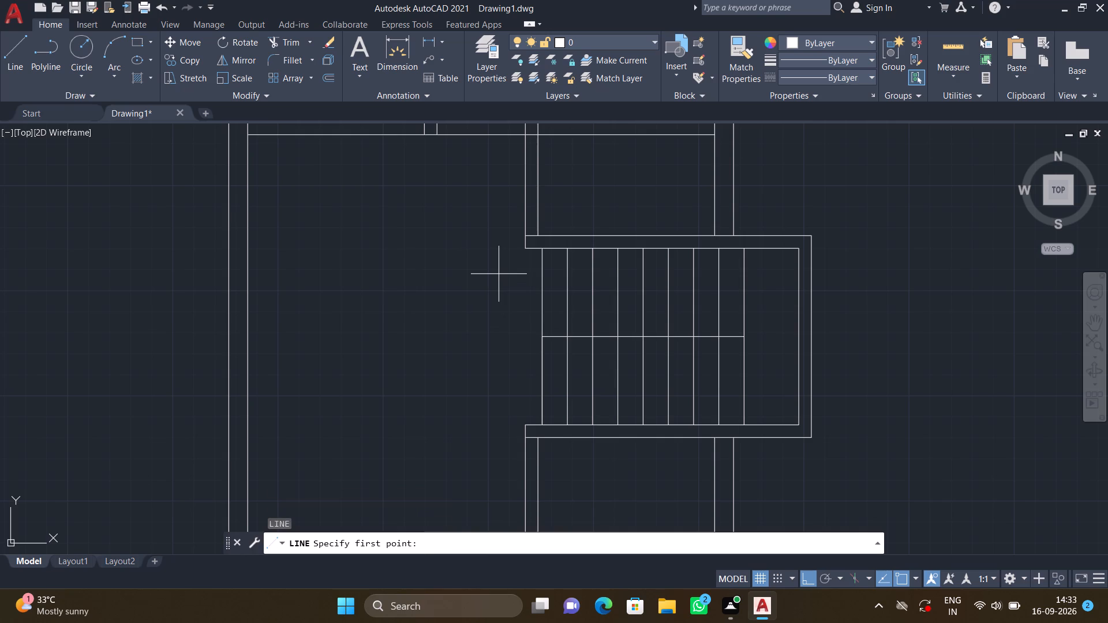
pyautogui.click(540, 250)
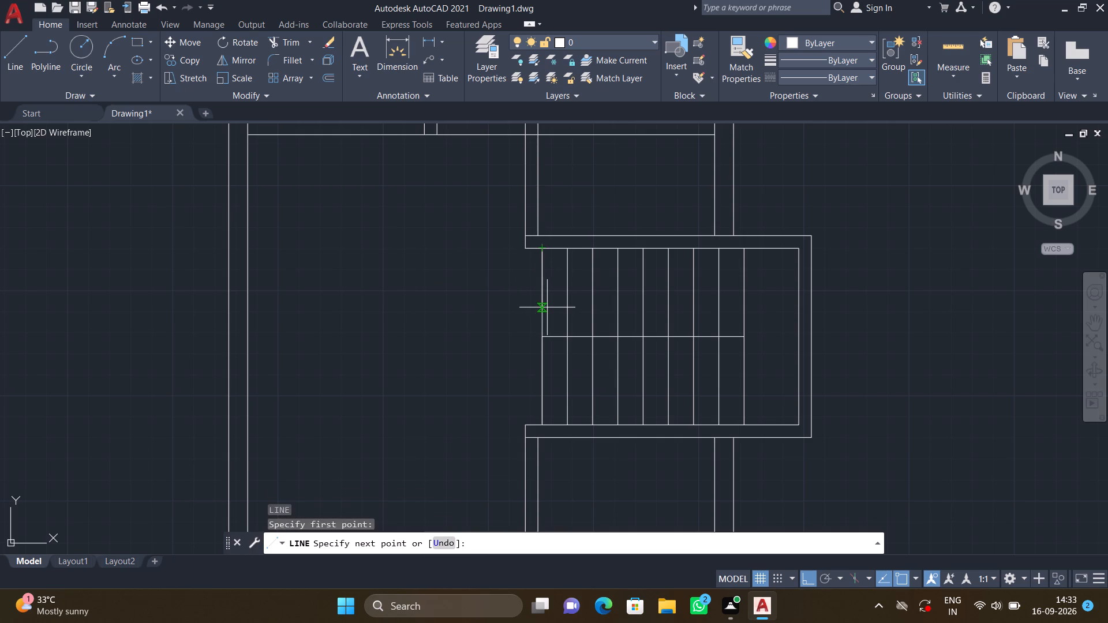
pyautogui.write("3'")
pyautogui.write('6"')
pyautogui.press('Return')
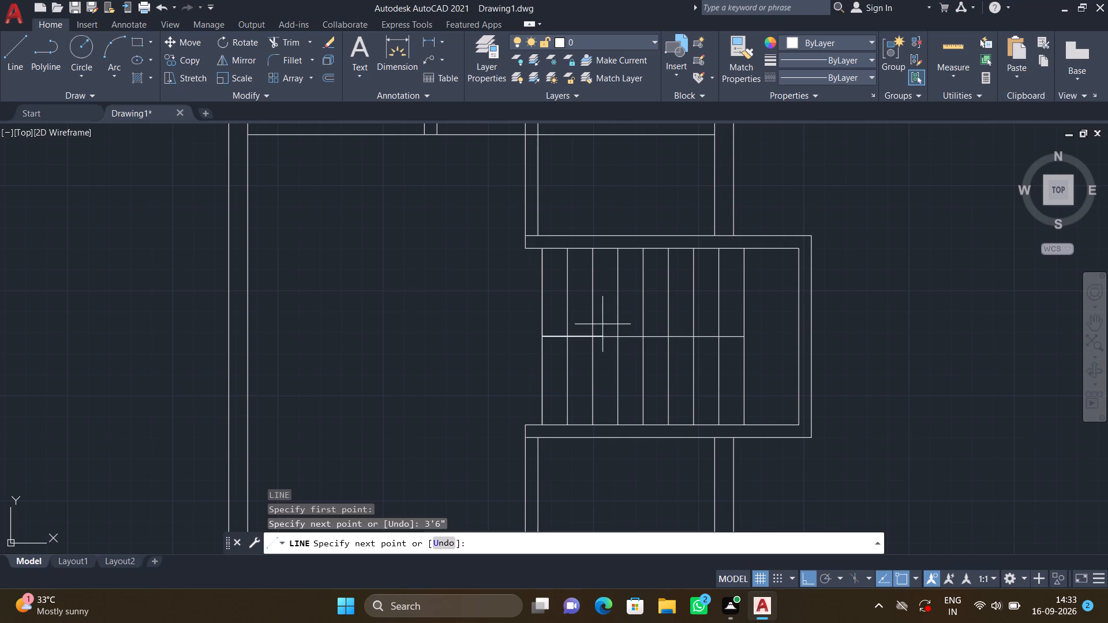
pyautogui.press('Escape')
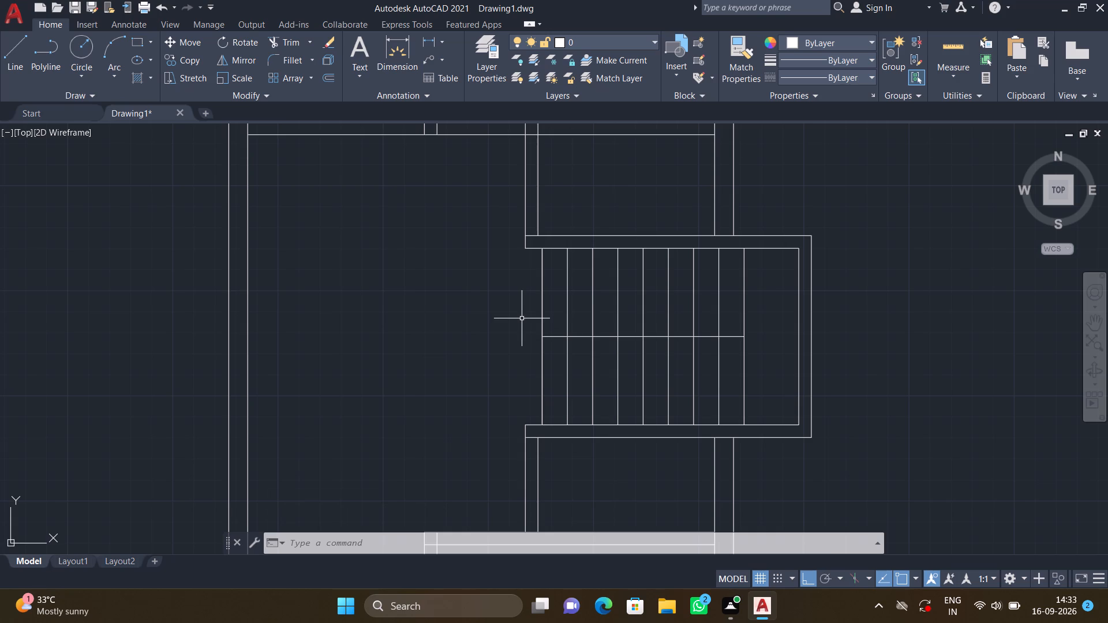
# Delete the two 3'6" vertical helper lines overlapping the first tread line, above and below the horizontal dividing line.
pyautogui.scroll(2, 573, 311)
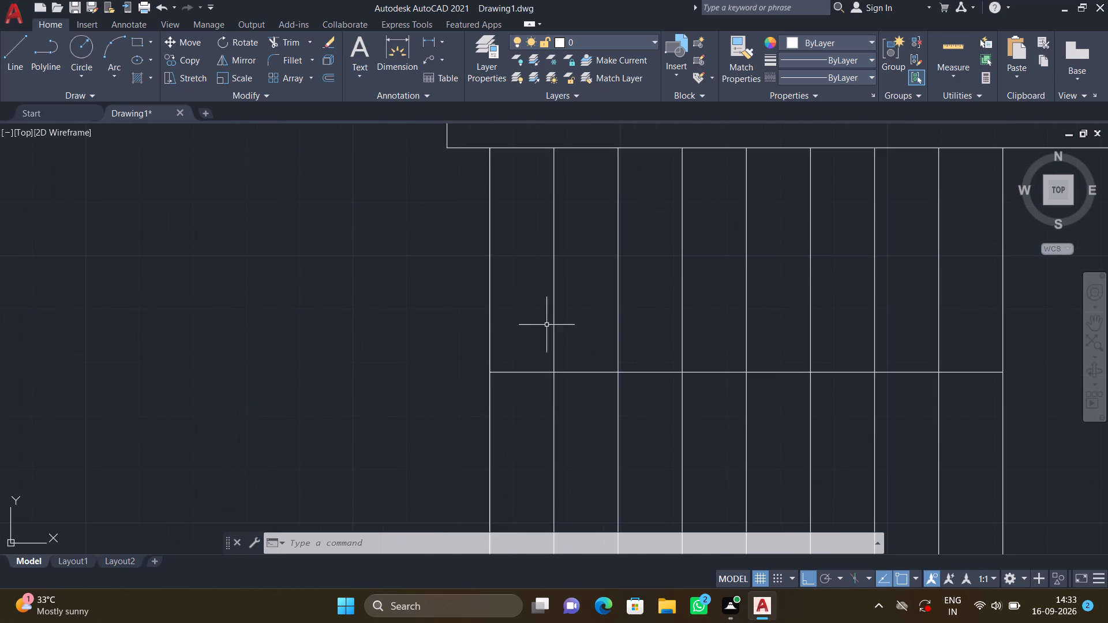
pyautogui.scroll(-1, 496, 305)
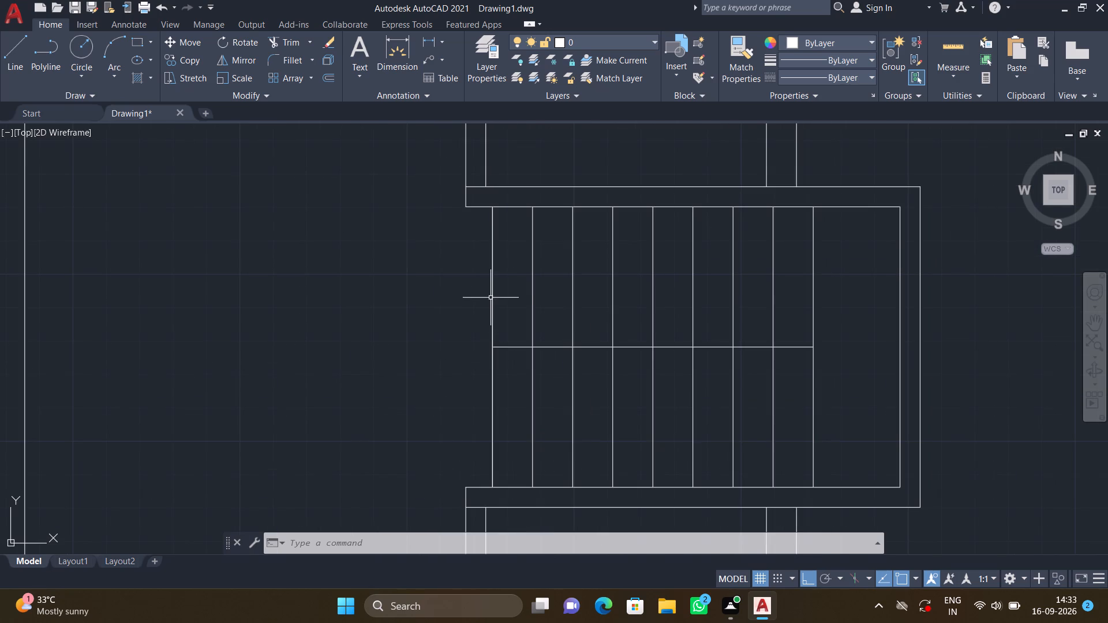
pyautogui.click(493, 297)
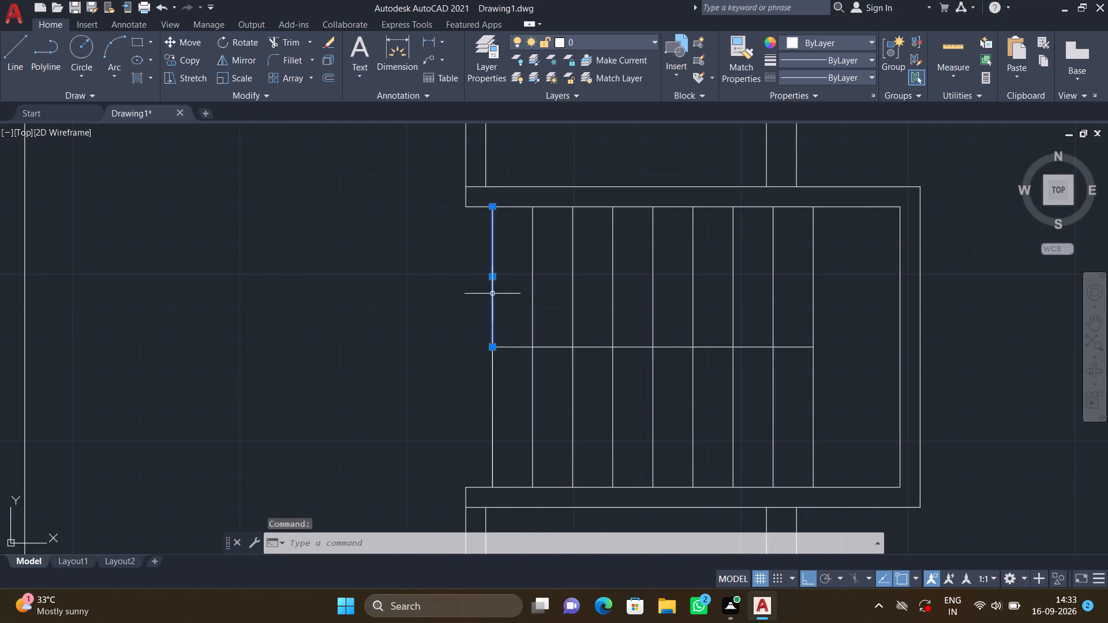
pyautogui.press('Delete')
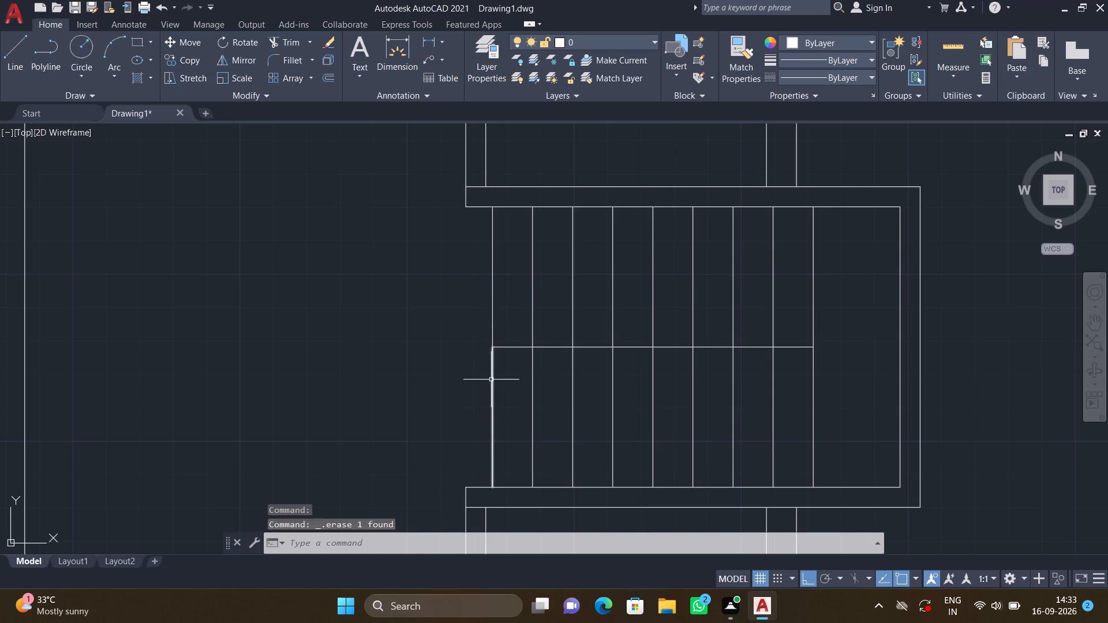
pyautogui.click(492, 381)
pyautogui.press('Delete')
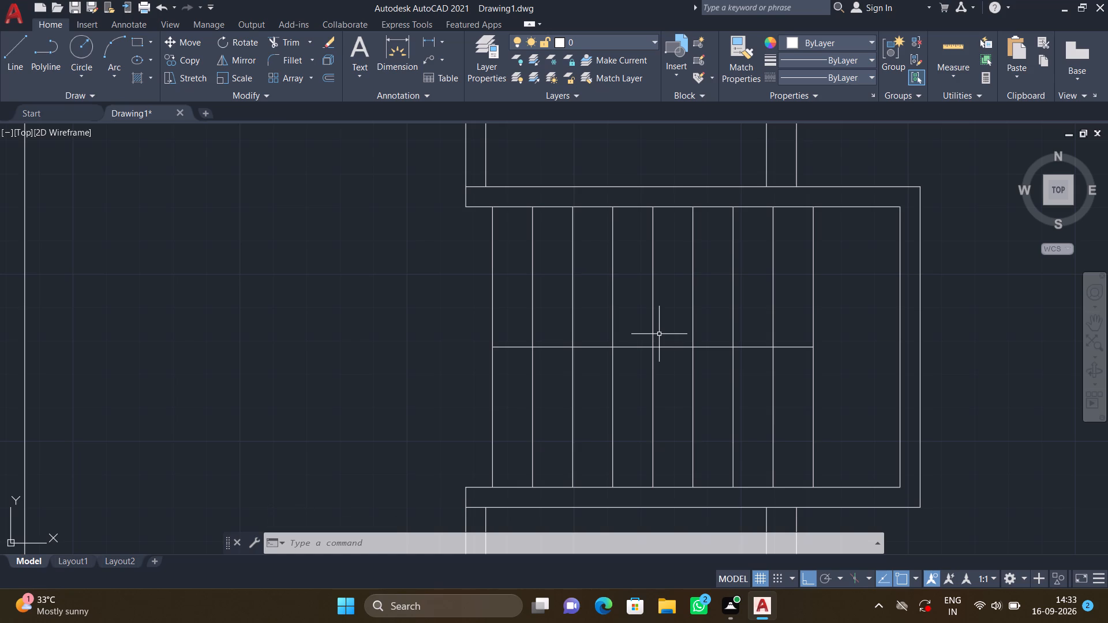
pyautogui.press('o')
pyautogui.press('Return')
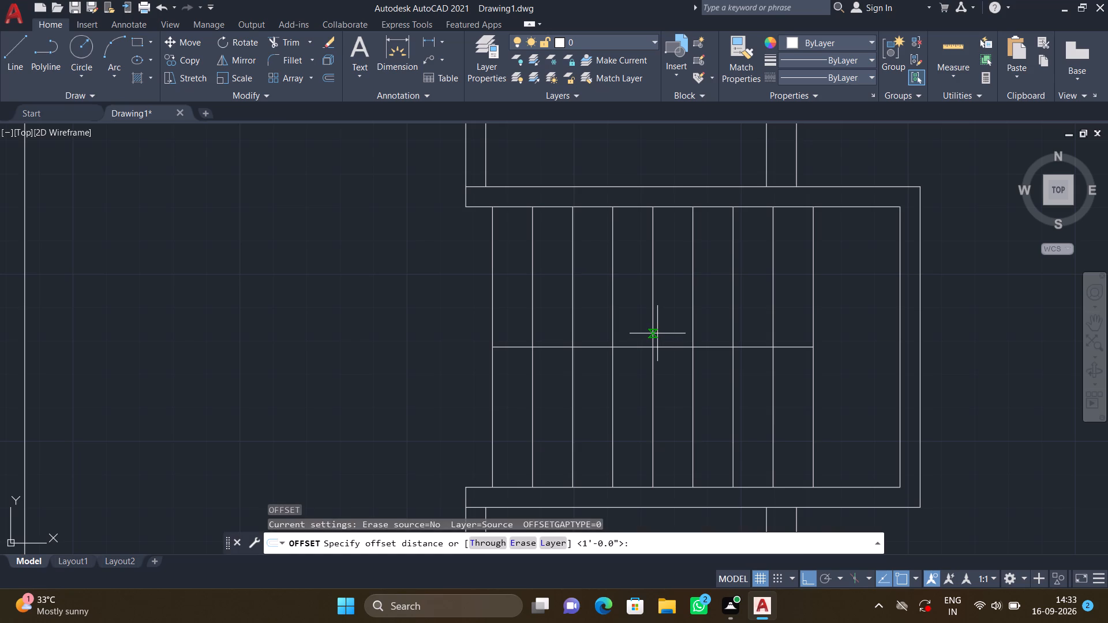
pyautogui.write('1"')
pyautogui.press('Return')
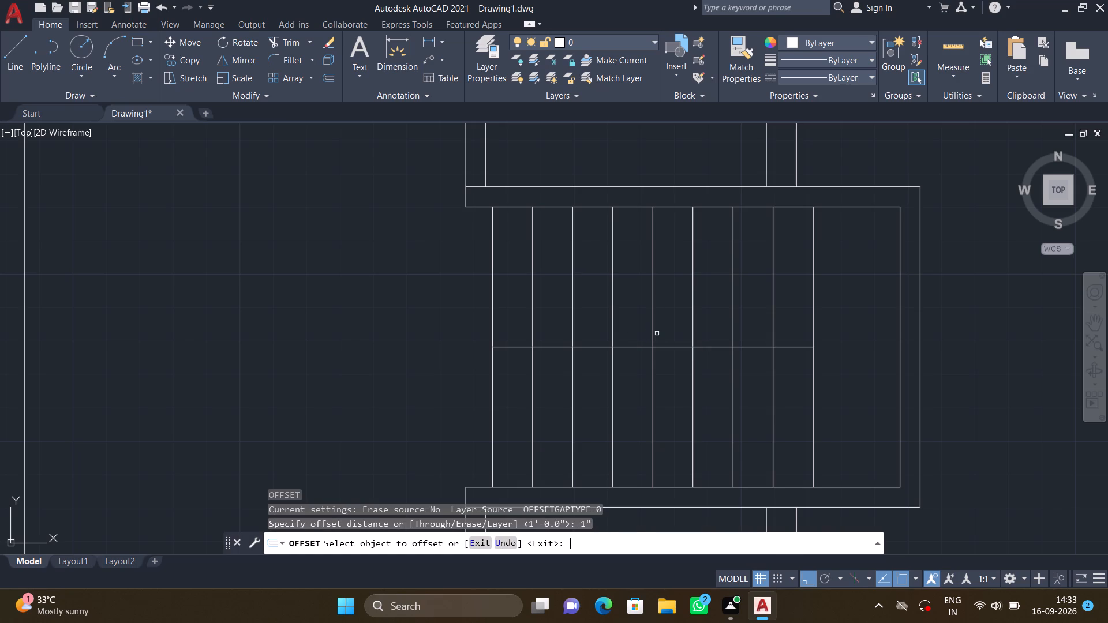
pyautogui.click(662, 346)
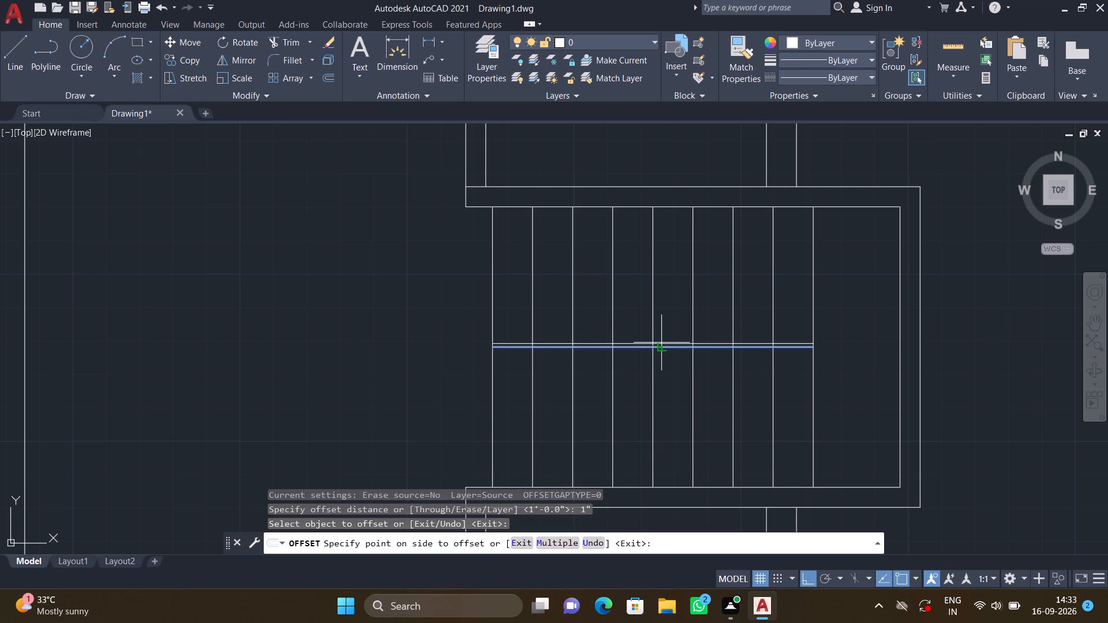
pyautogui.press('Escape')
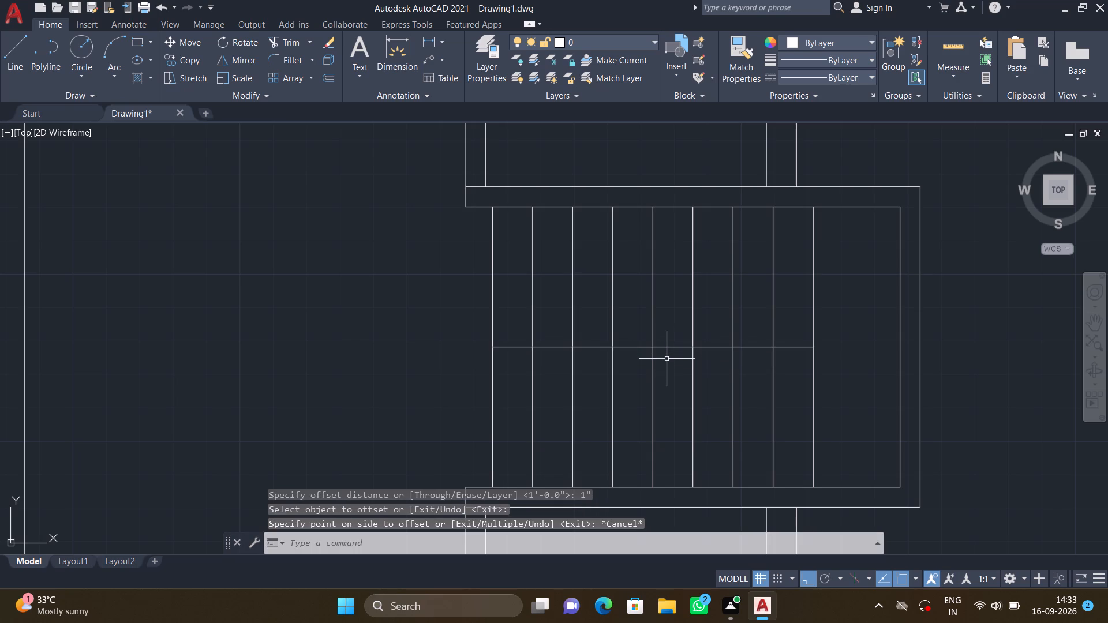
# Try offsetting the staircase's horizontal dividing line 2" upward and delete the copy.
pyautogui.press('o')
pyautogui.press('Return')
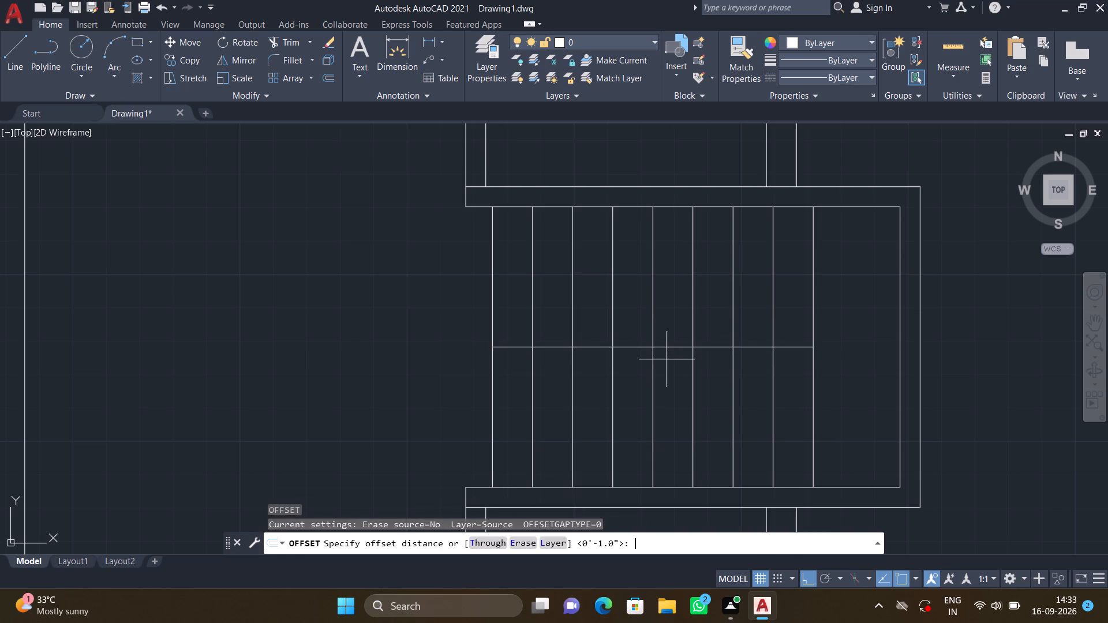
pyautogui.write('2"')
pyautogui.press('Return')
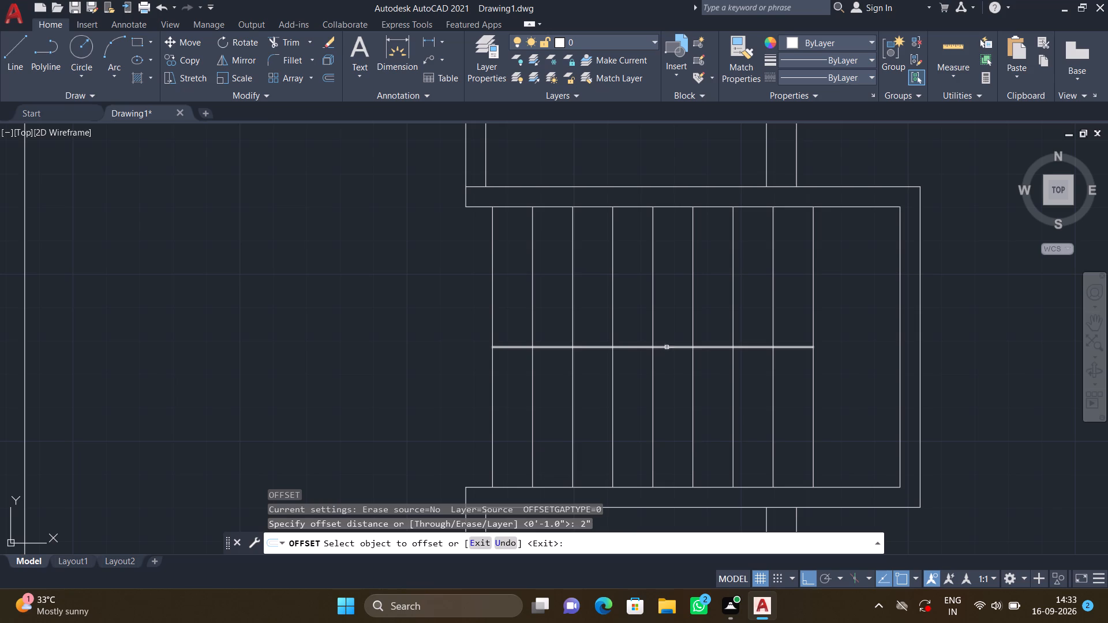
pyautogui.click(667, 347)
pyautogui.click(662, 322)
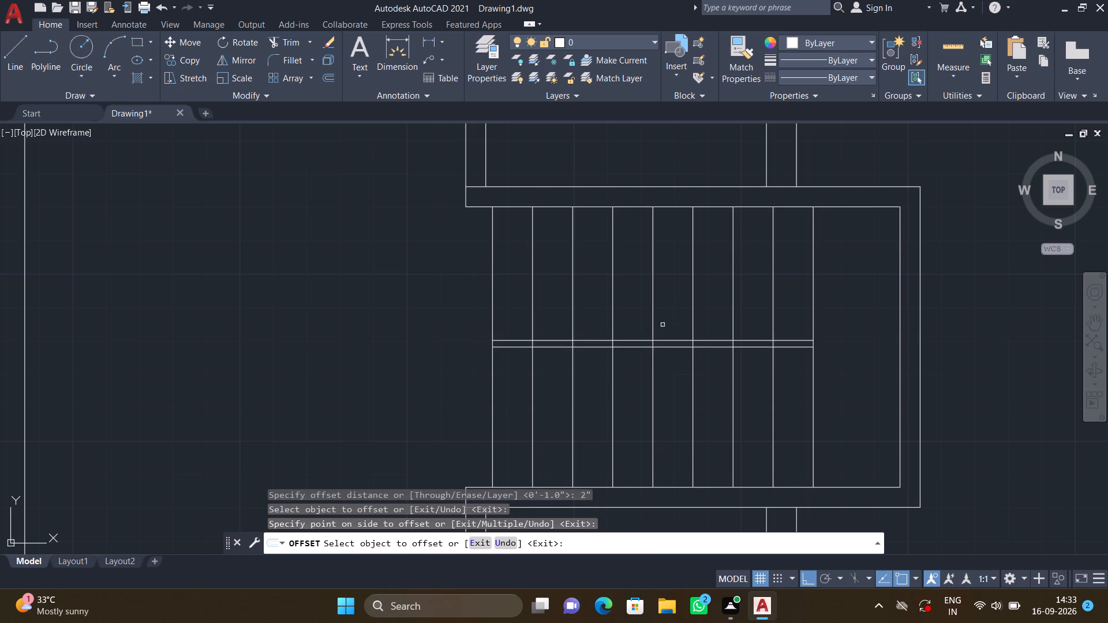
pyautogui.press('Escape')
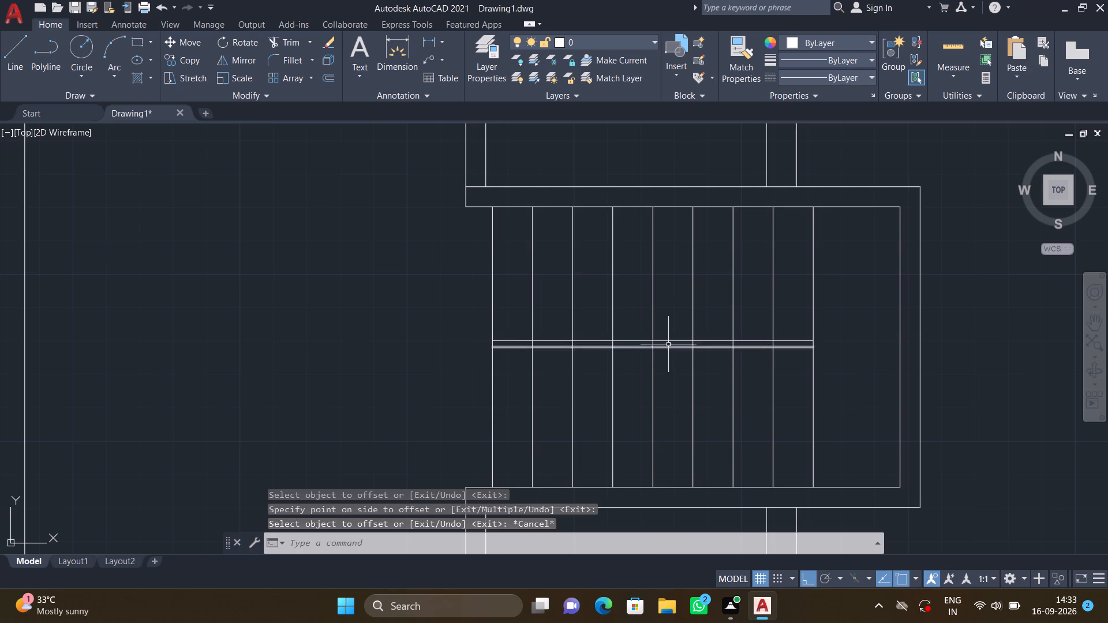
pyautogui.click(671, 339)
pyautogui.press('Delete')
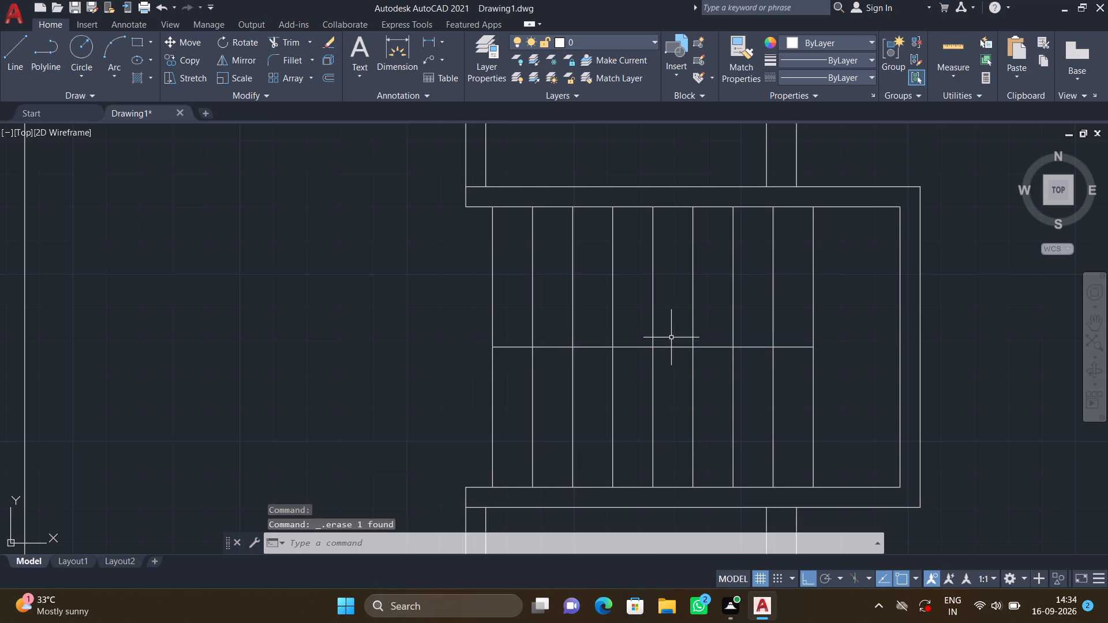
# Offset the staircase's horizontal dividing line 5" upward to form the gap between the two flights.
pyautogui.press('o')
pyautogui.press('Return')
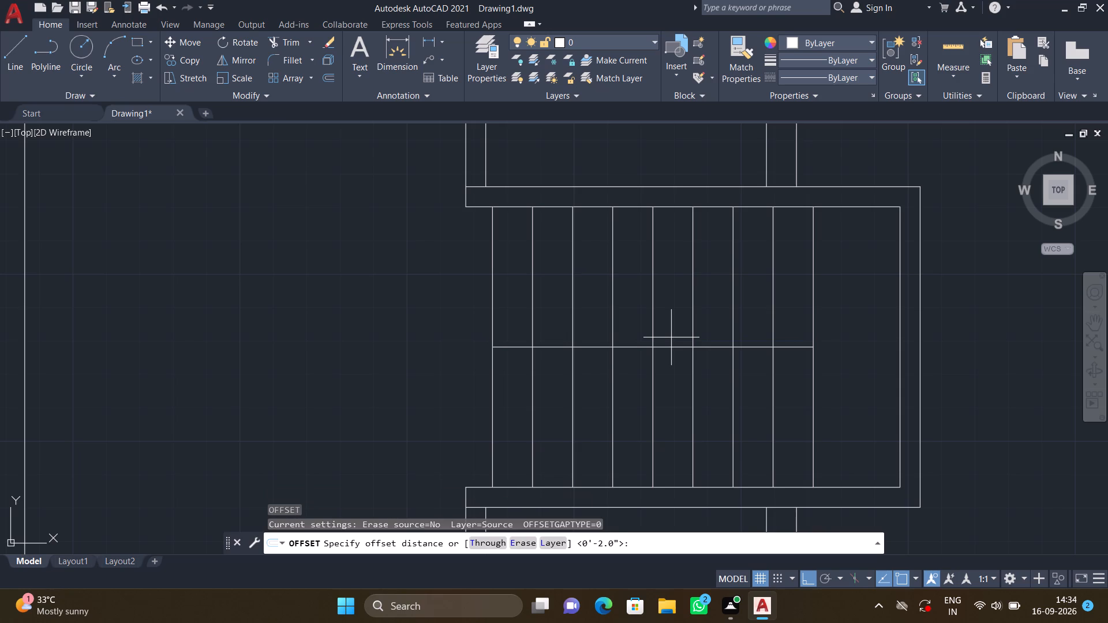
pyautogui.press('6')
pyautogui.press('BackSpace')
pyautogui.write('5"')
pyautogui.press('Return')
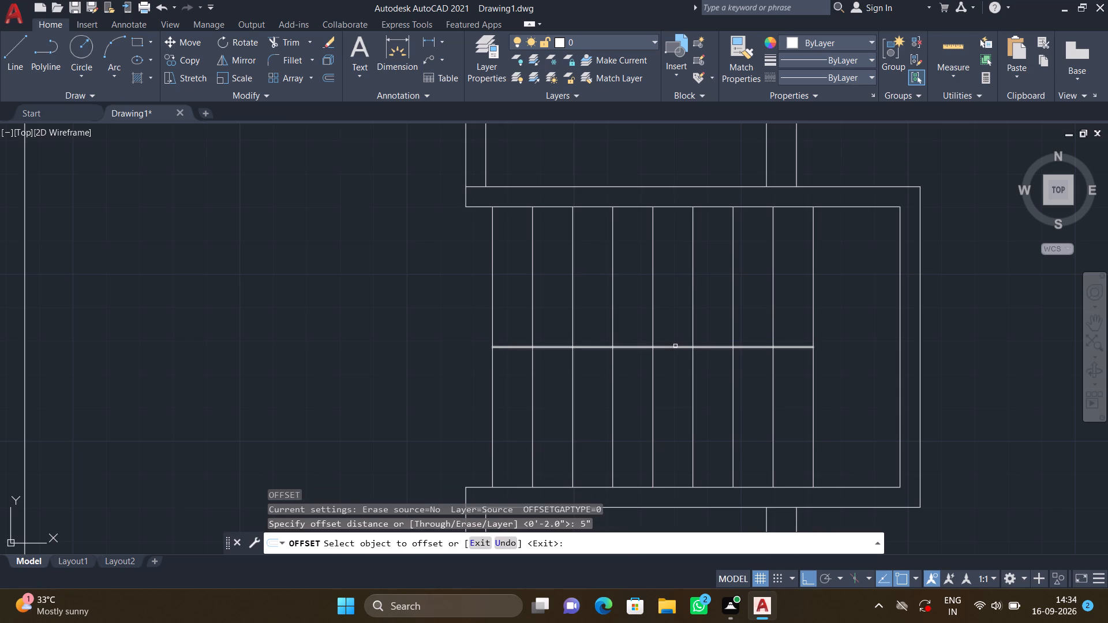
pyautogui.click(675, 346)
pyautogui.click(661, 322)
pyautogui.press('Return')
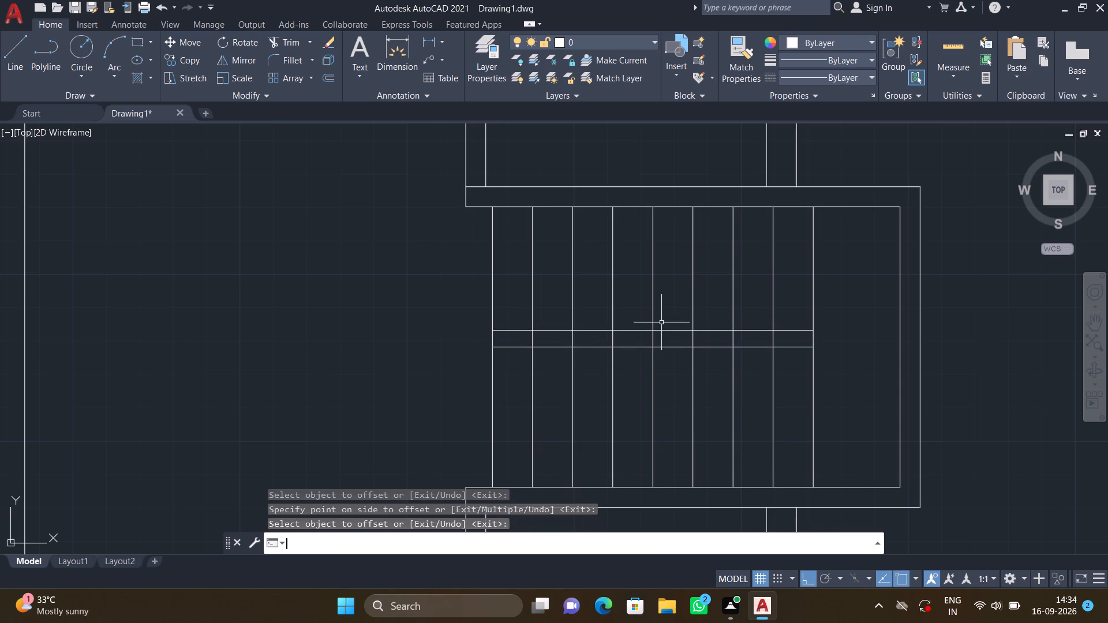
# Trim the second, third and fourth tread lines between the two horizontal dividing lines.
pyautogui.scroll(-2, 661, 322)
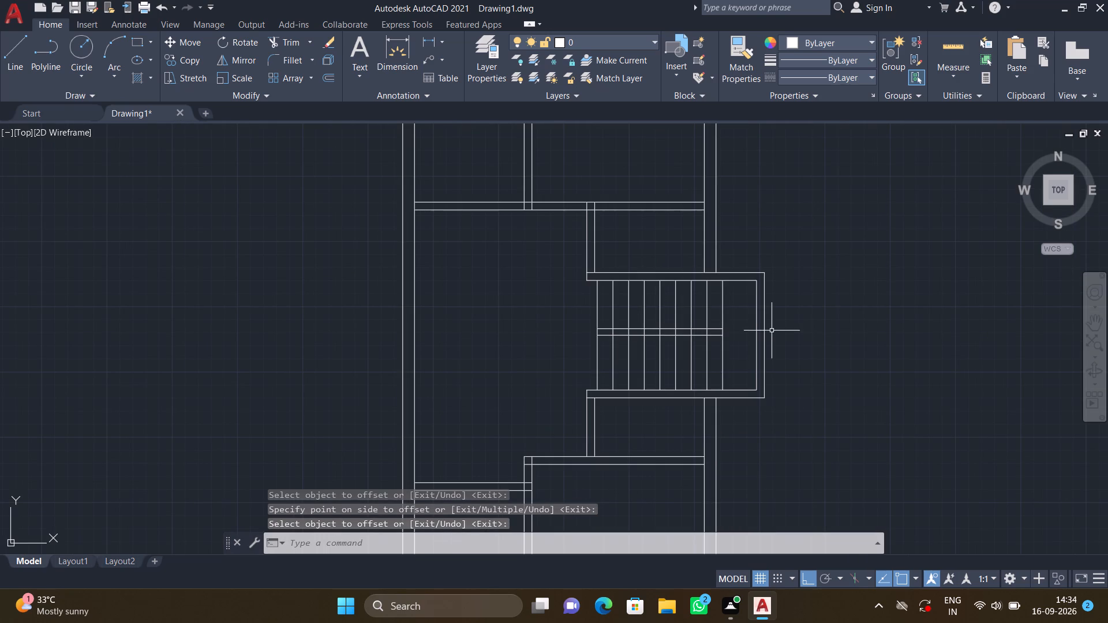
pyautogui.scroll(2, 714, 333)
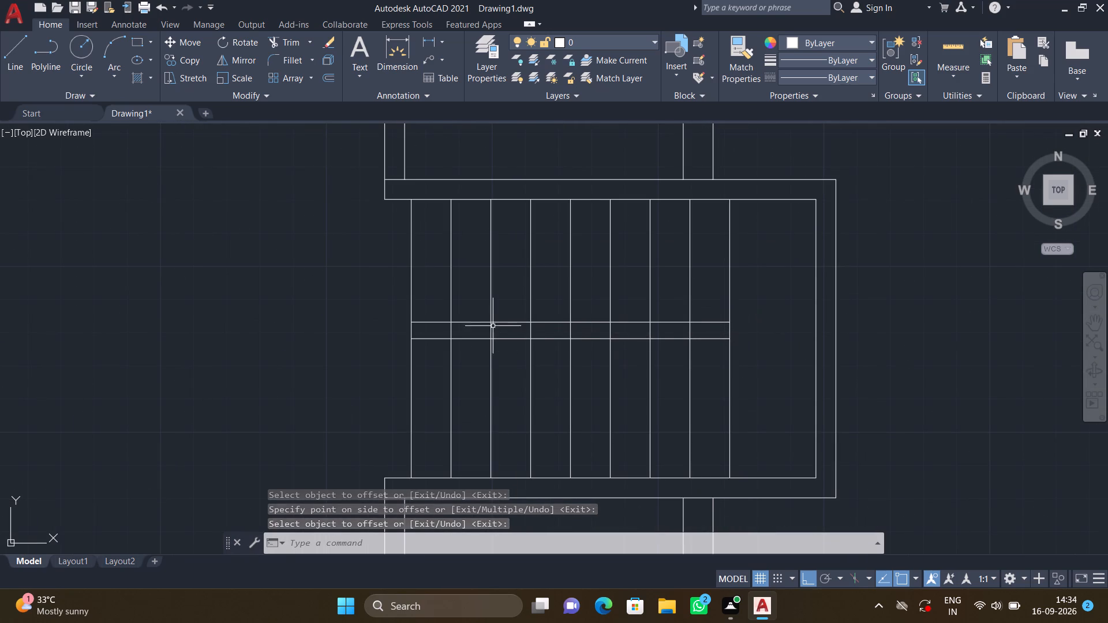
pyautogui.write('TE')
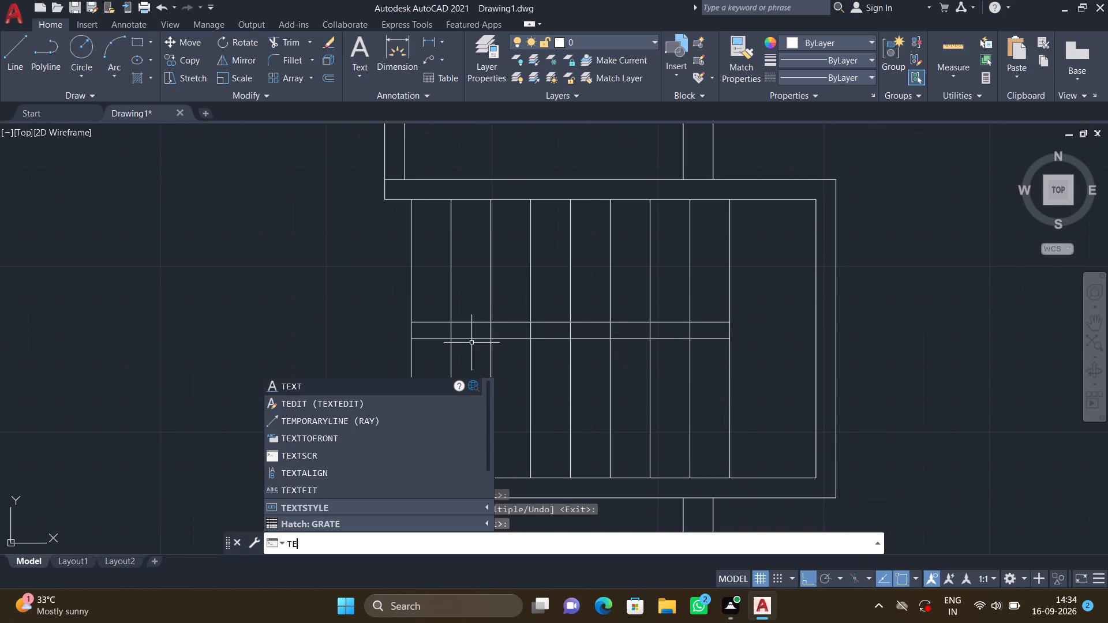
pyautogui.press('BackSpace')
pyautogui.press('BackSpace')
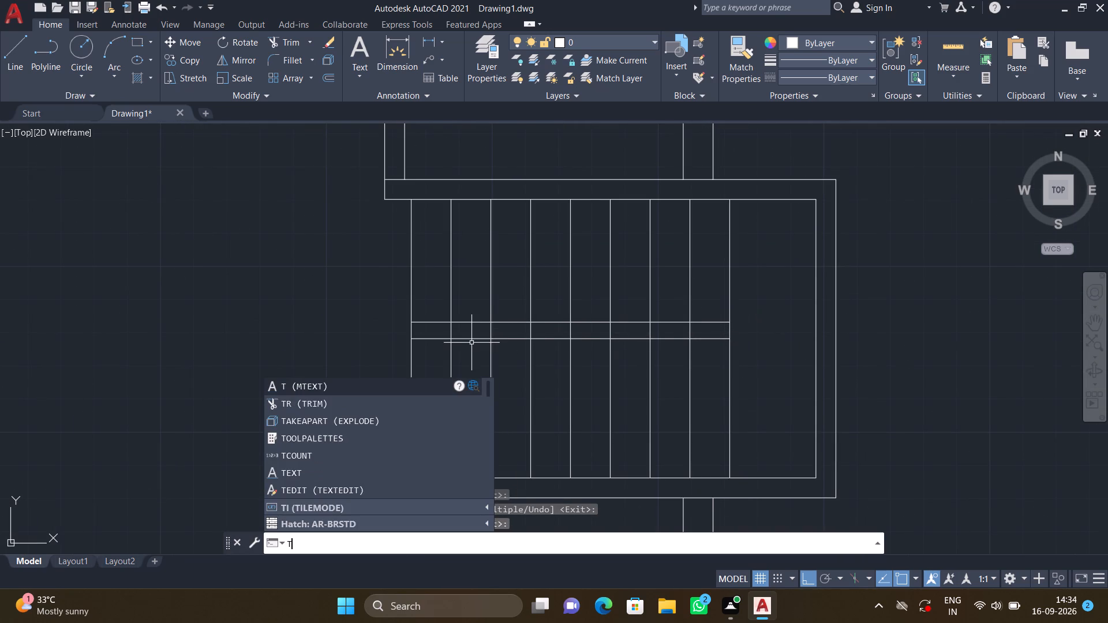
pyautogui.press('r')
pyautogui.press('Return')
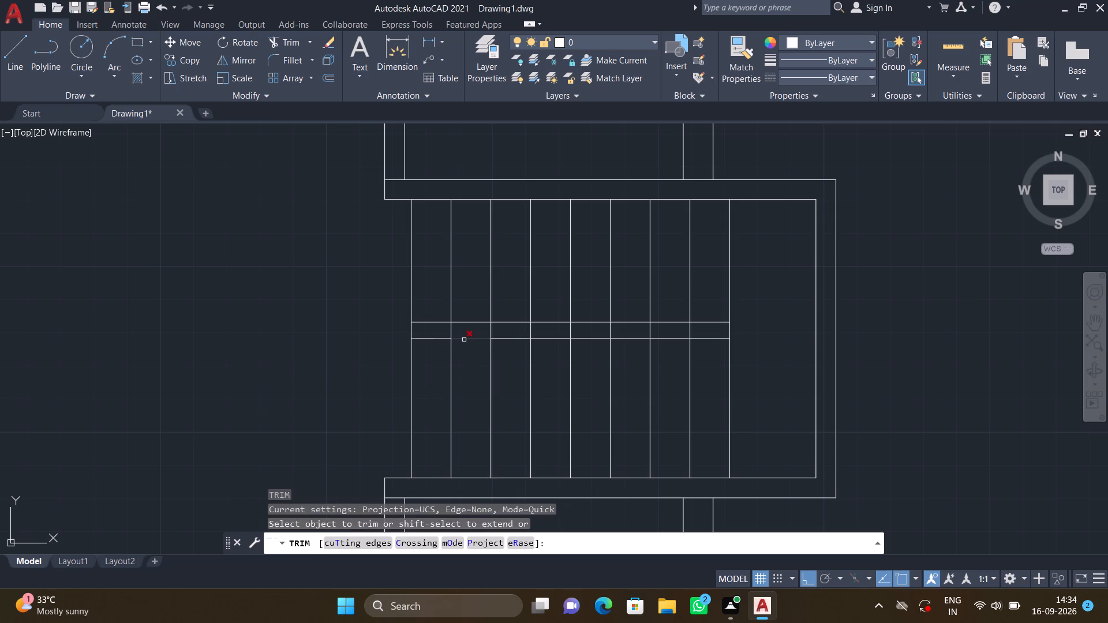
pyautogui.scroll(2, 464, 340)
pyautogui.click(395, 319)
pyautogui.click(586, 322)
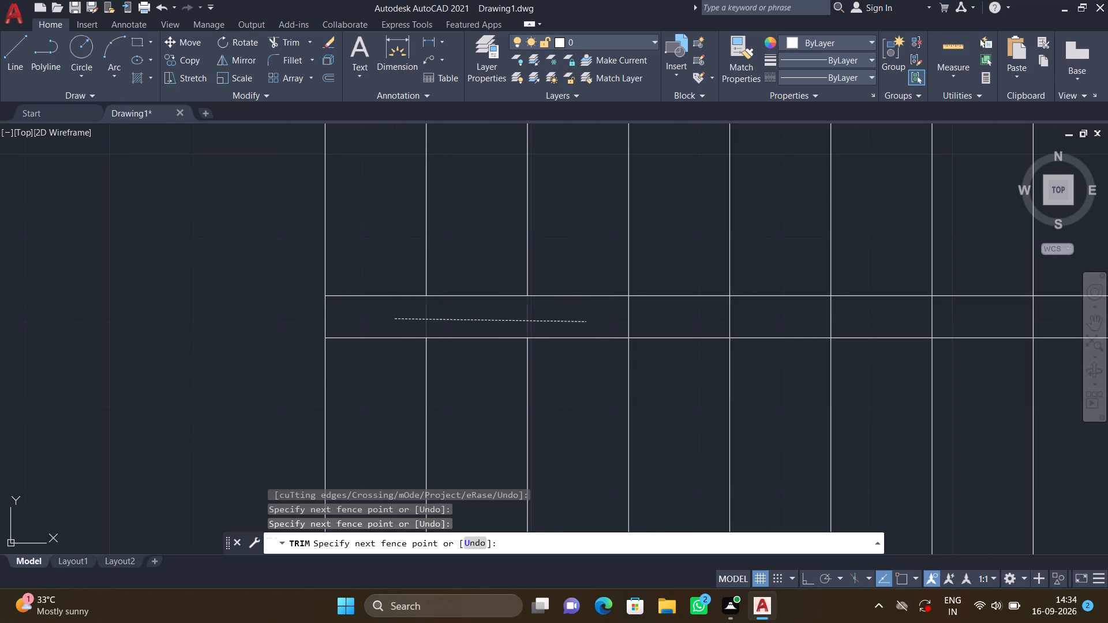
pyautogui.click(599, 319)
pyautogui.click(706, 331)
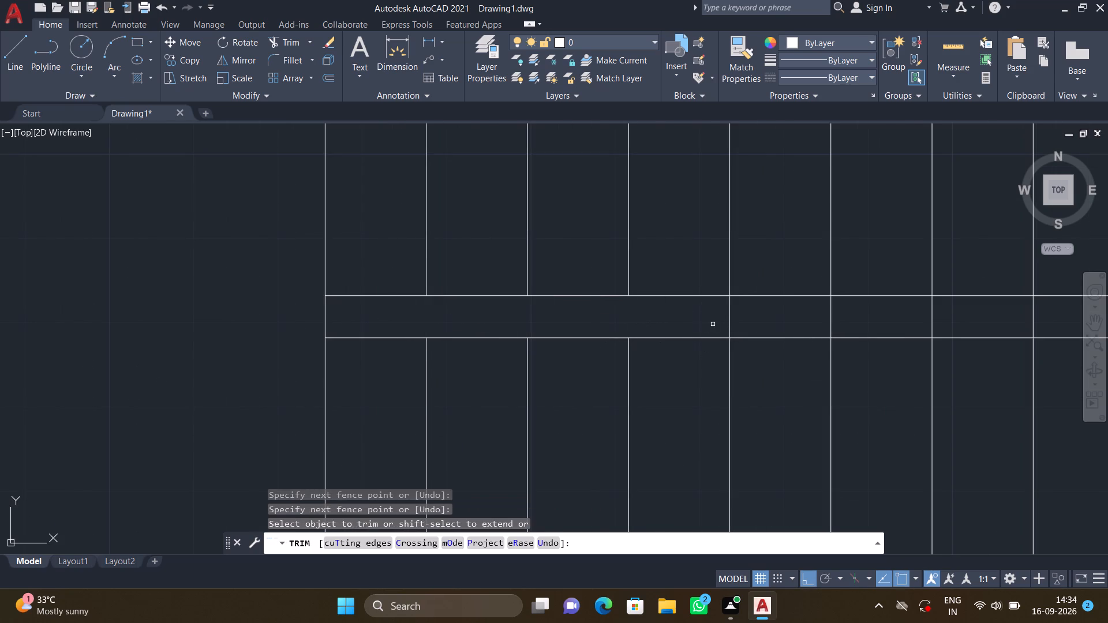
# Trim the fifth to eighth tread lines and the first tread line between the two horizontal dividing lines.
pyautogui.scroll(-1, 713, 324)
pyautogui.click(713, 317)
pyautogui.click(830, 324)
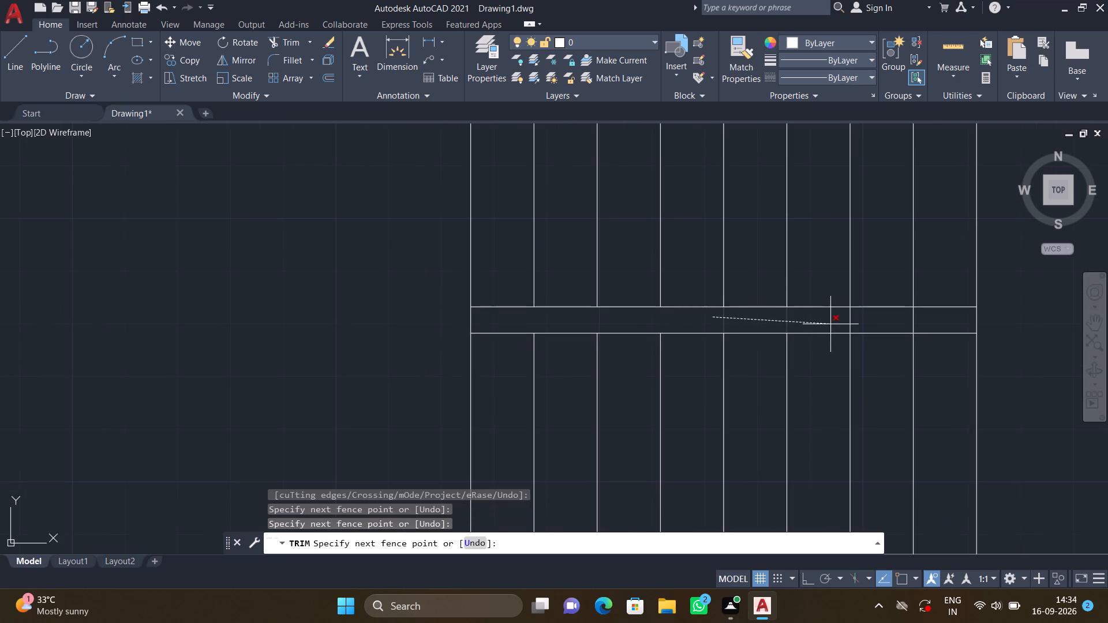
pyautogui.click(839, 317)
pyautogui.click(923, 314)
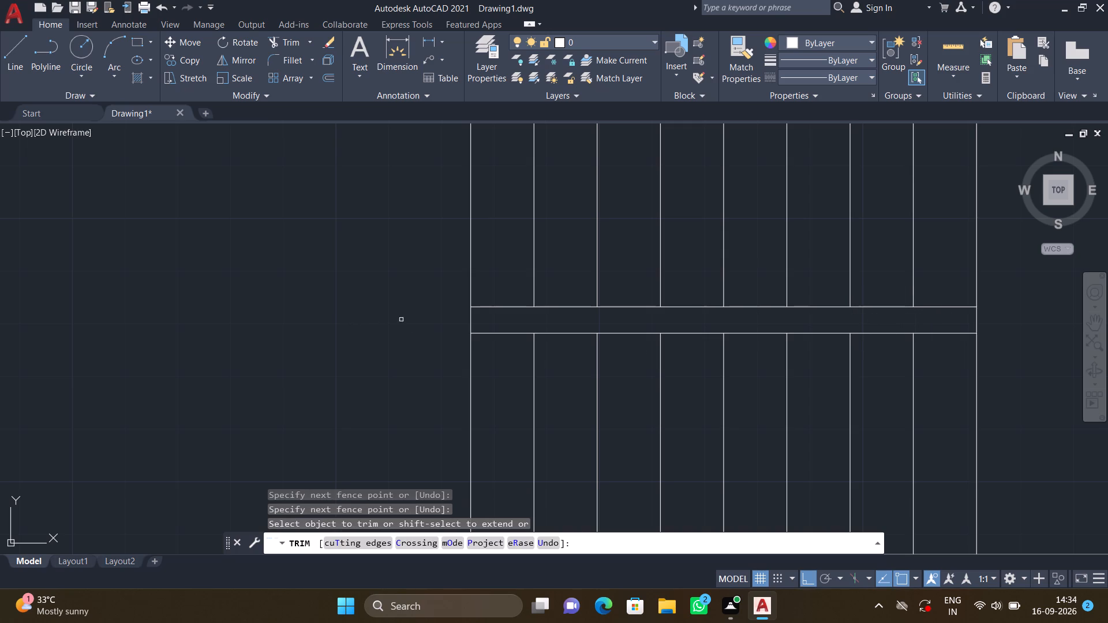
pyautogui.click(460, 323)
pyautogui.click(497, 325)
pyautogui.scroll(-2, 384, 316)
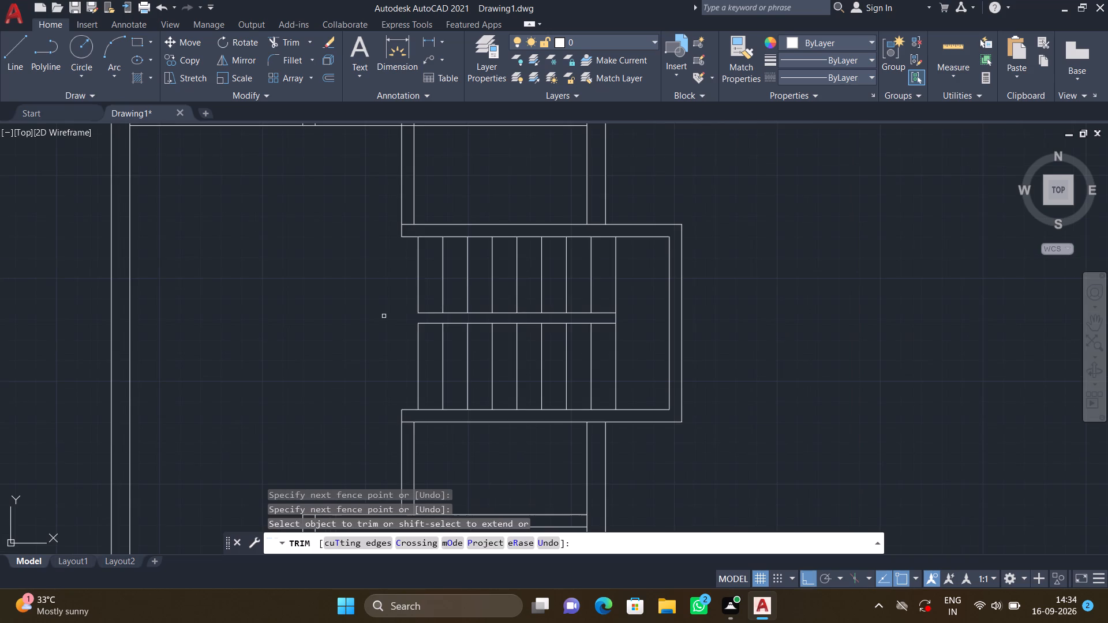
pyautogui.moveTo(384, 313); pyautogui.dragTo(416, 280, button='middle')
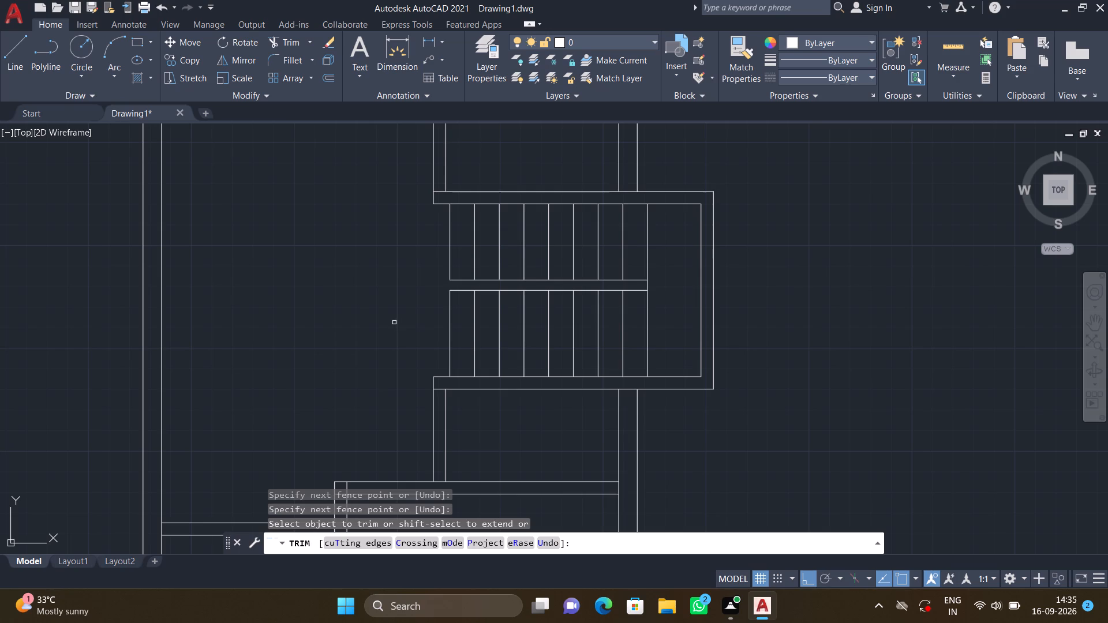
pyautogui.press('Escape')
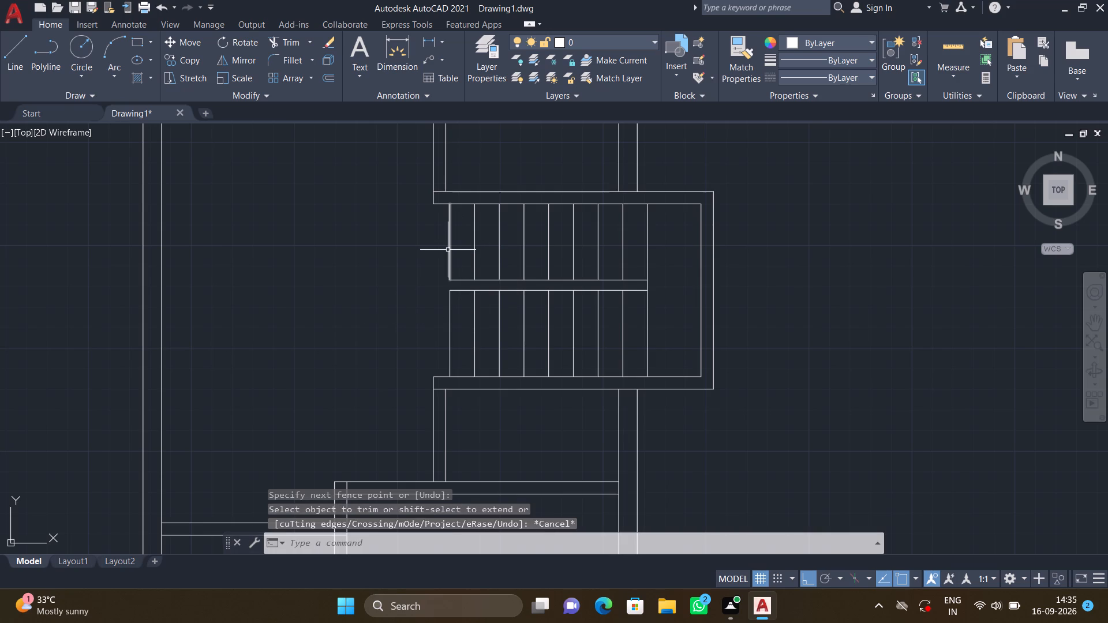
# Draw a horizontal line through the upper flight at its first tread's midpoint height, from just outside that tread to the landing.
pyautogui.press('l')
pyautogui.press('Return')
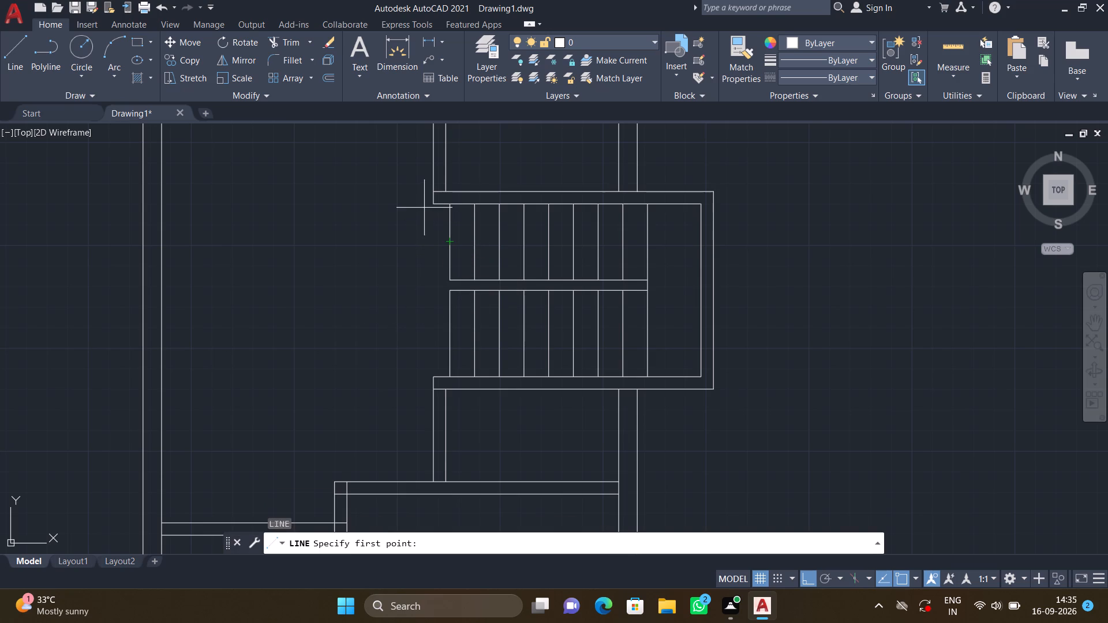
pyautogui.scroll(1, 422, 203)
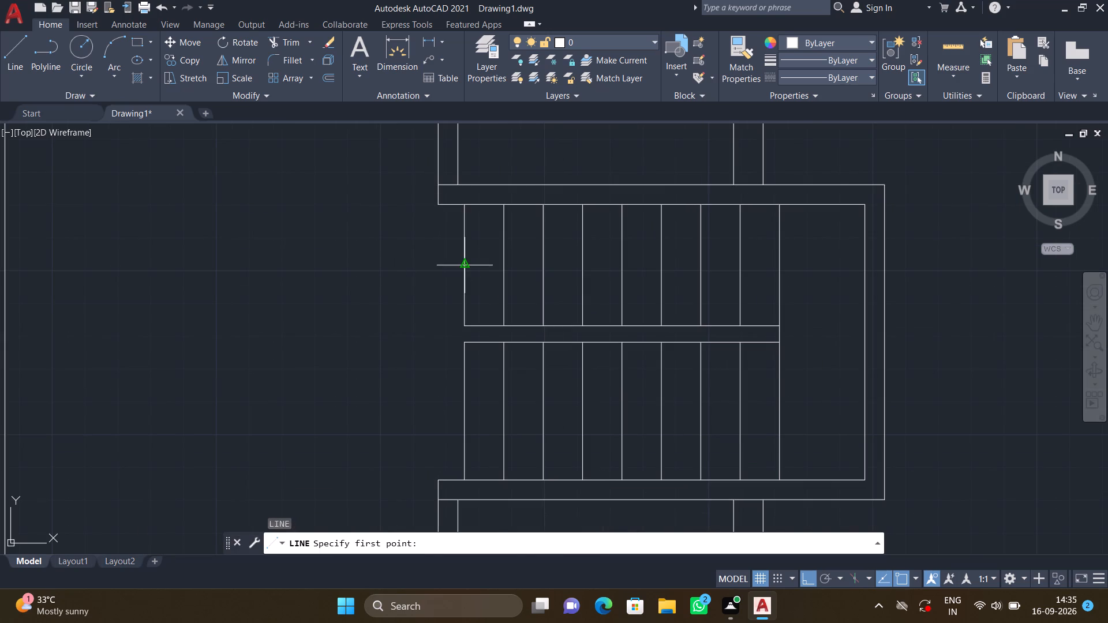
pyautogui.click(425, 264)
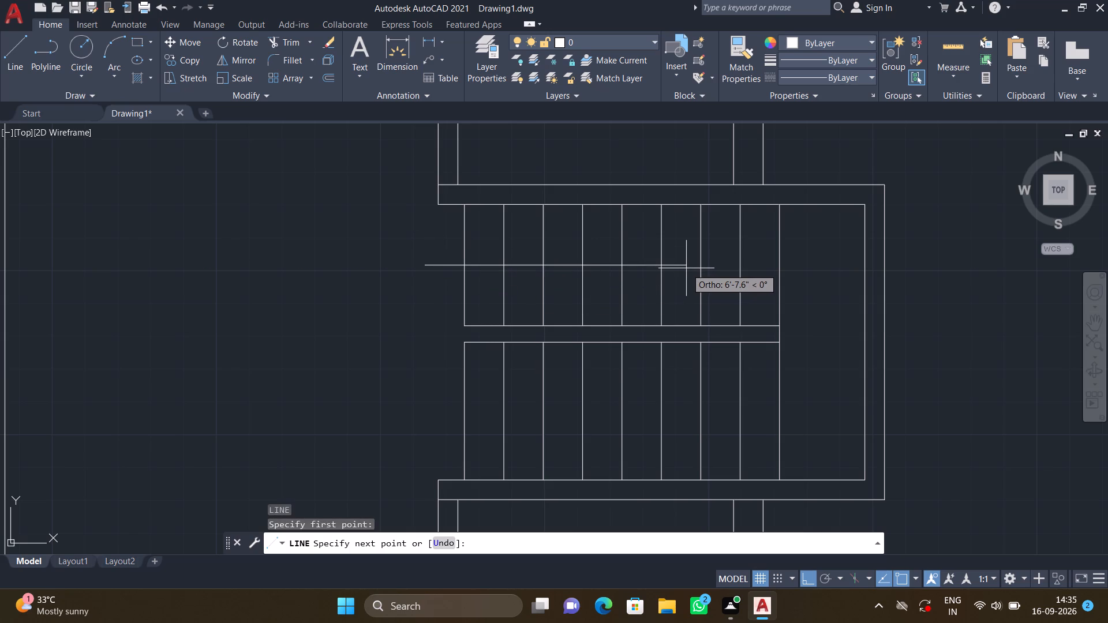
pyautogui.click(821, 264)
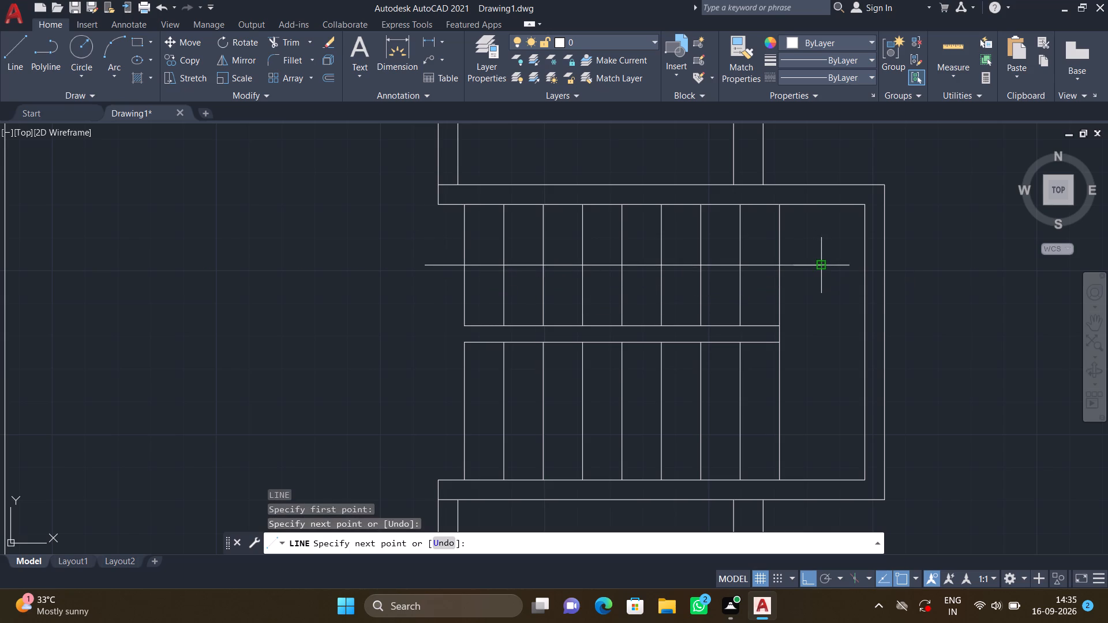
pyautogui.press('Return')
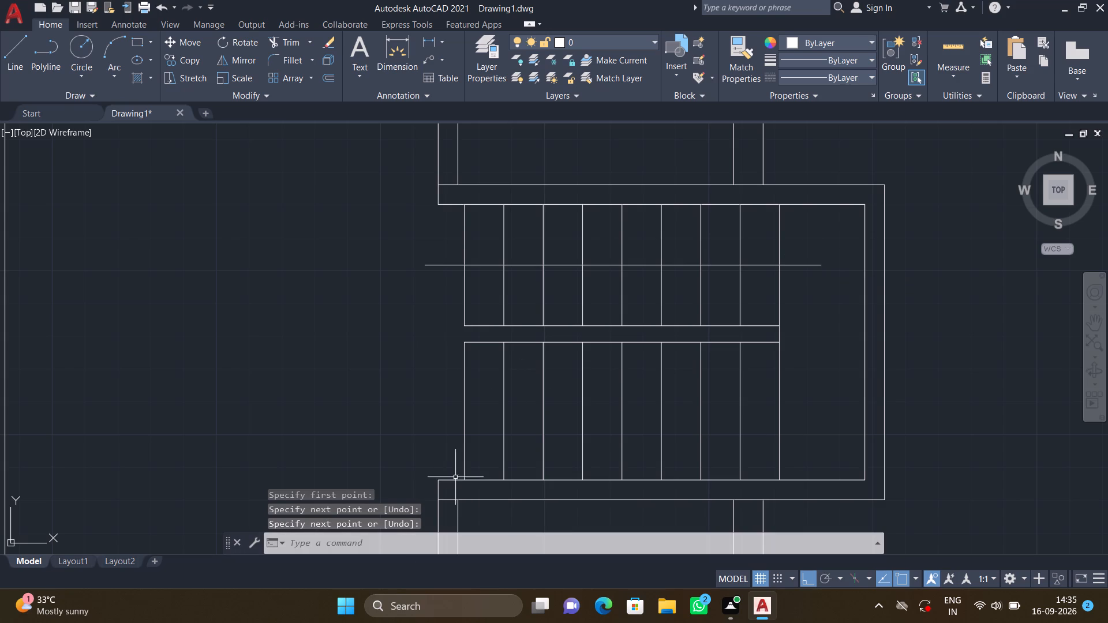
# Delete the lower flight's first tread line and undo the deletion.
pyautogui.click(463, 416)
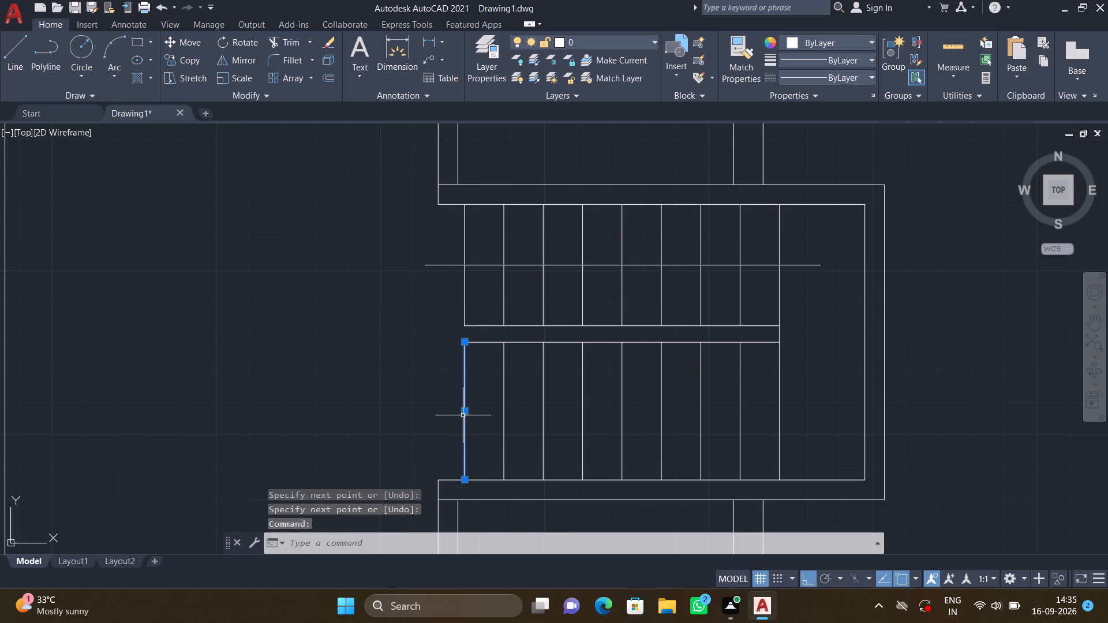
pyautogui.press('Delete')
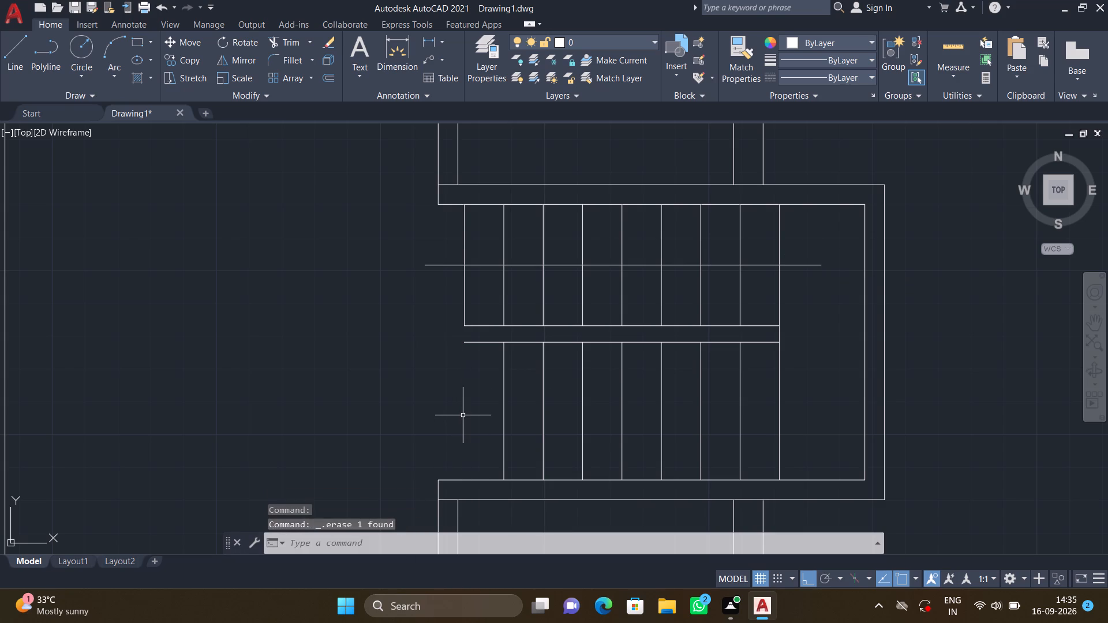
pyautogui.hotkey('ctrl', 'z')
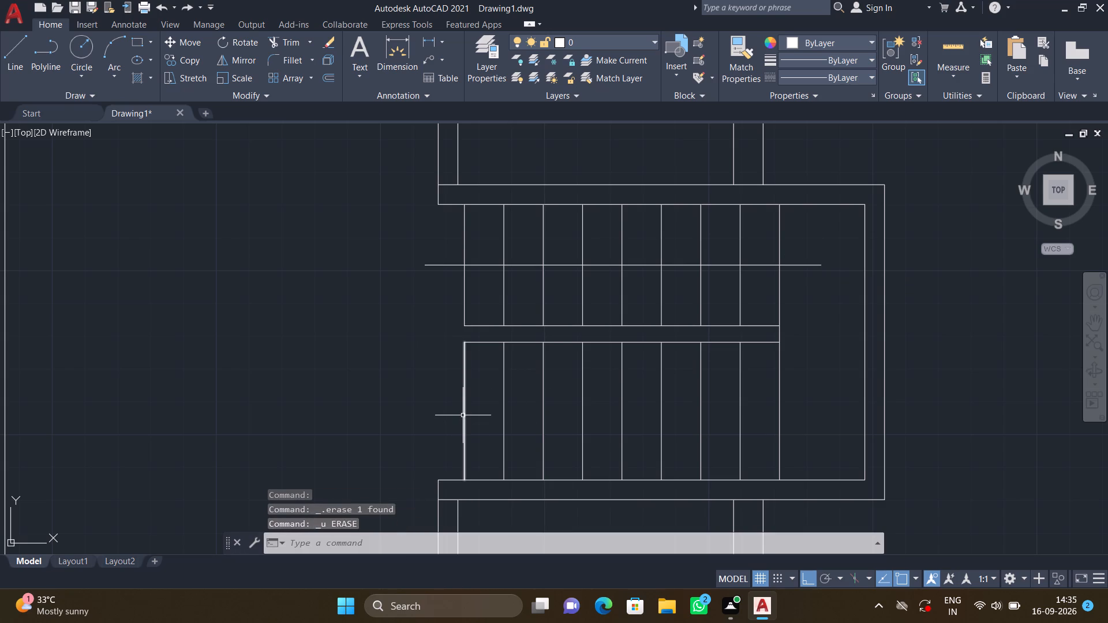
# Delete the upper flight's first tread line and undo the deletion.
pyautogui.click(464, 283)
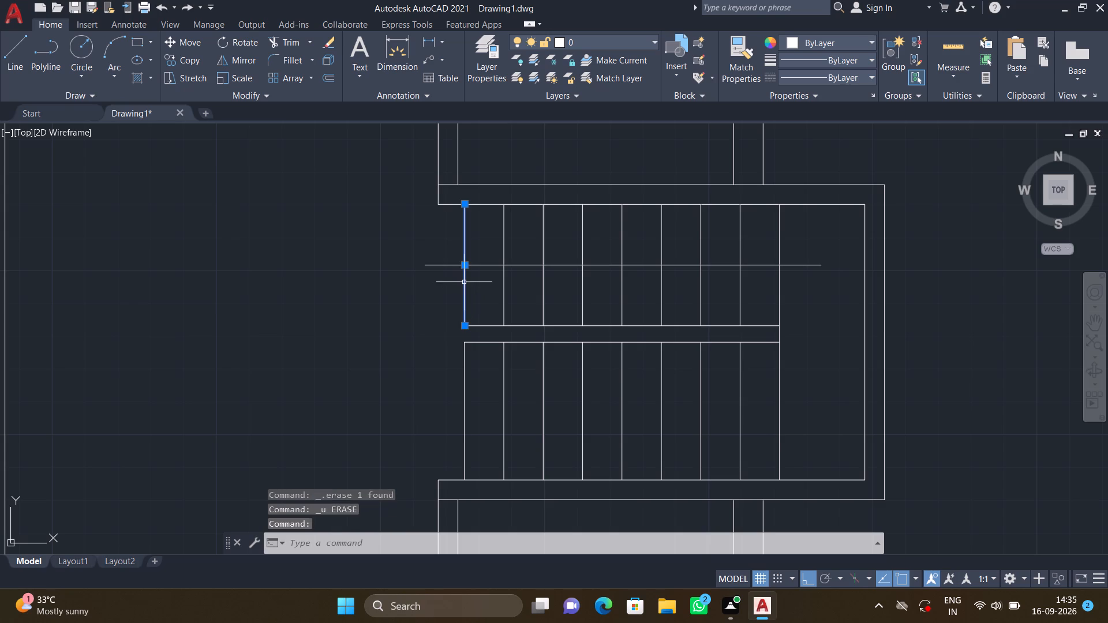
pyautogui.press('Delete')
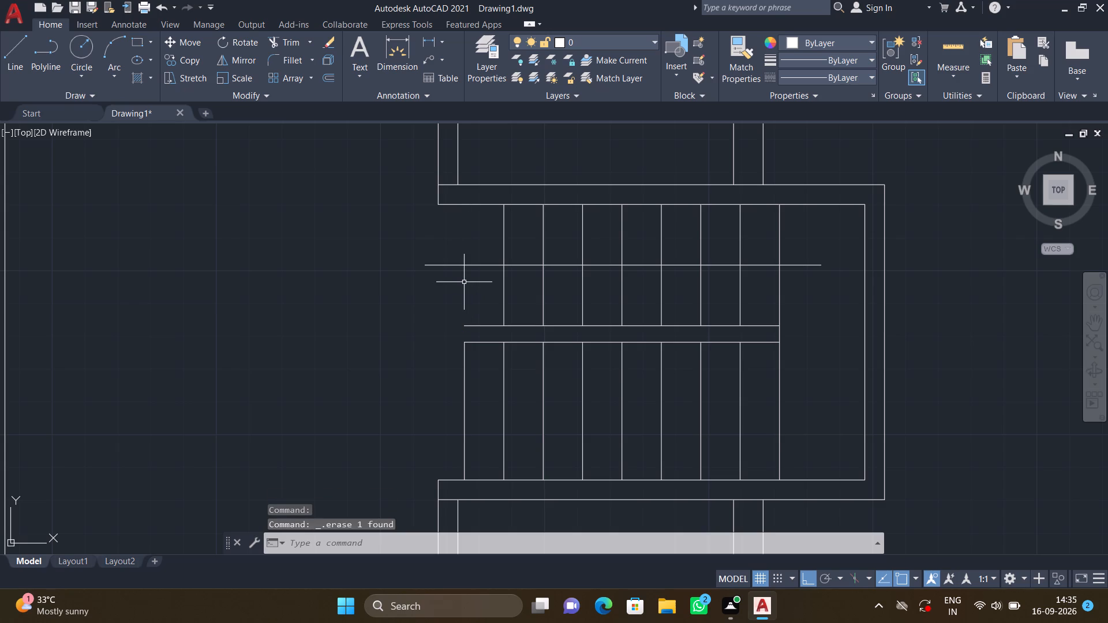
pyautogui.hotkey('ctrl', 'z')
# With Ortho off, draw an arrowhead of two short diagonal lines at the landing end of the upper flight's direction line.
pyautogui.scroll(-1, 451, 305)
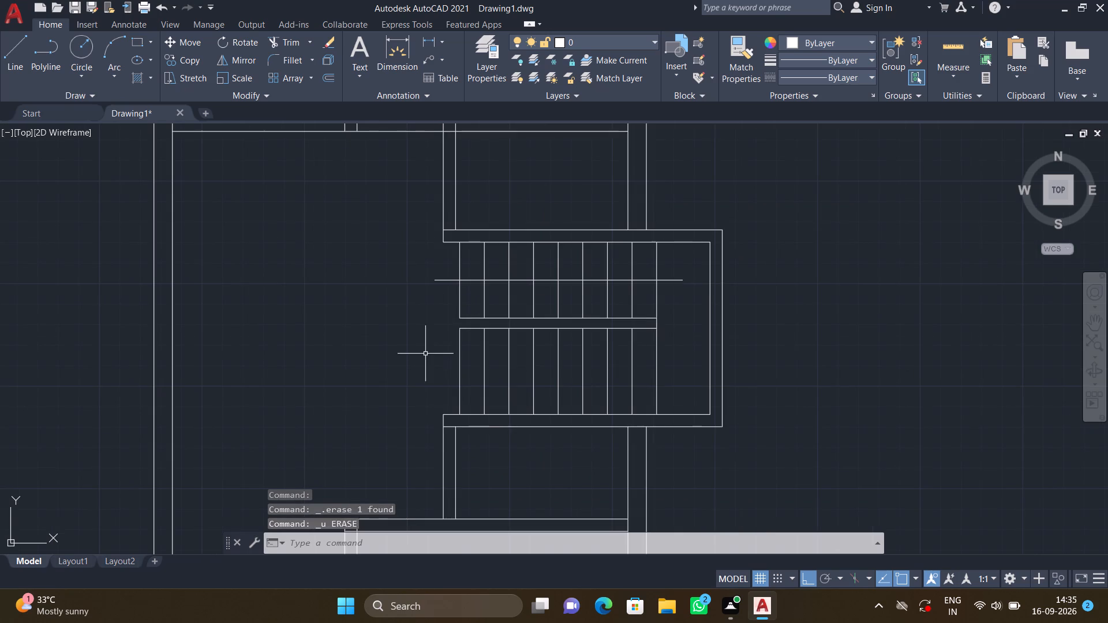
pyautogui.moveTo(429, 345); pyautogui.dragTo(427, 292, button='middle')
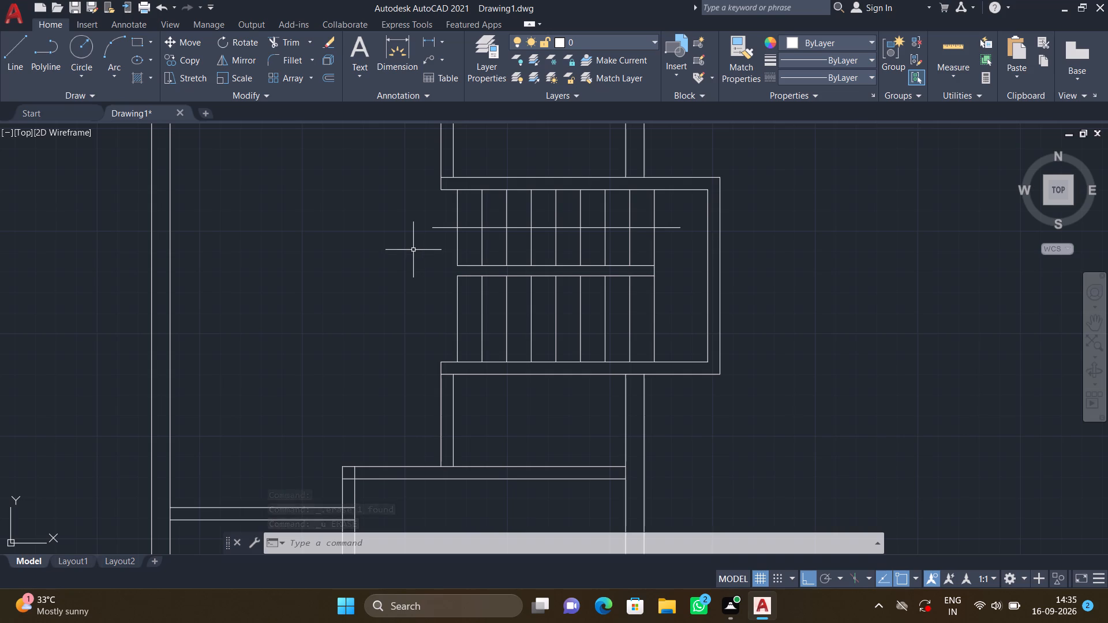
pyautogui.press('l')
pyautogui.press('Return')
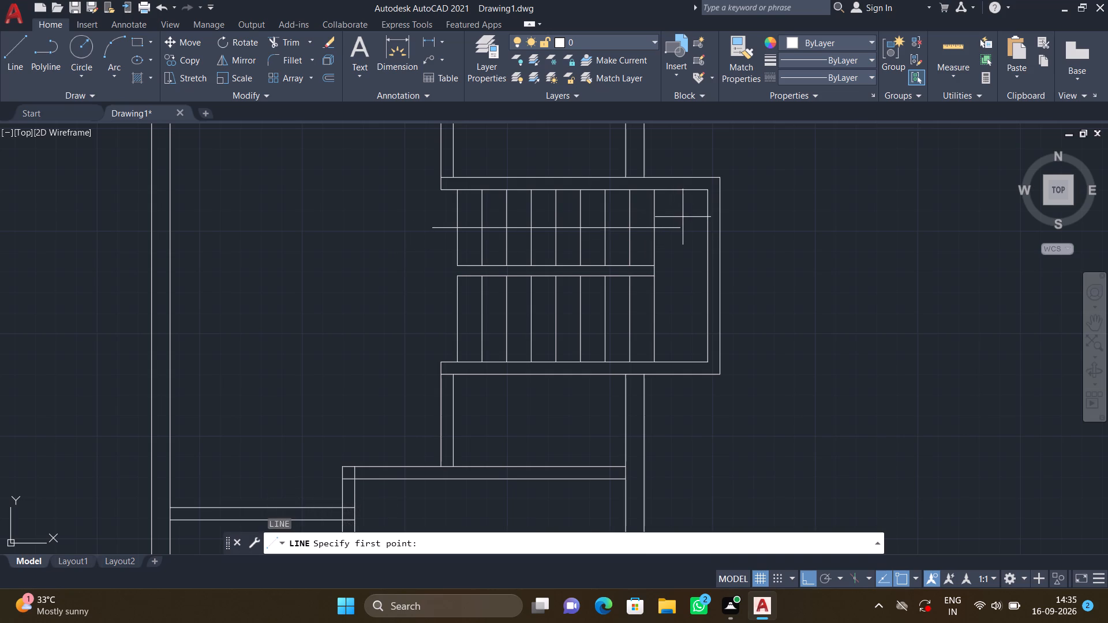
pyautogui.scroll(1, 682, 219)
pyautogui.press('F8')
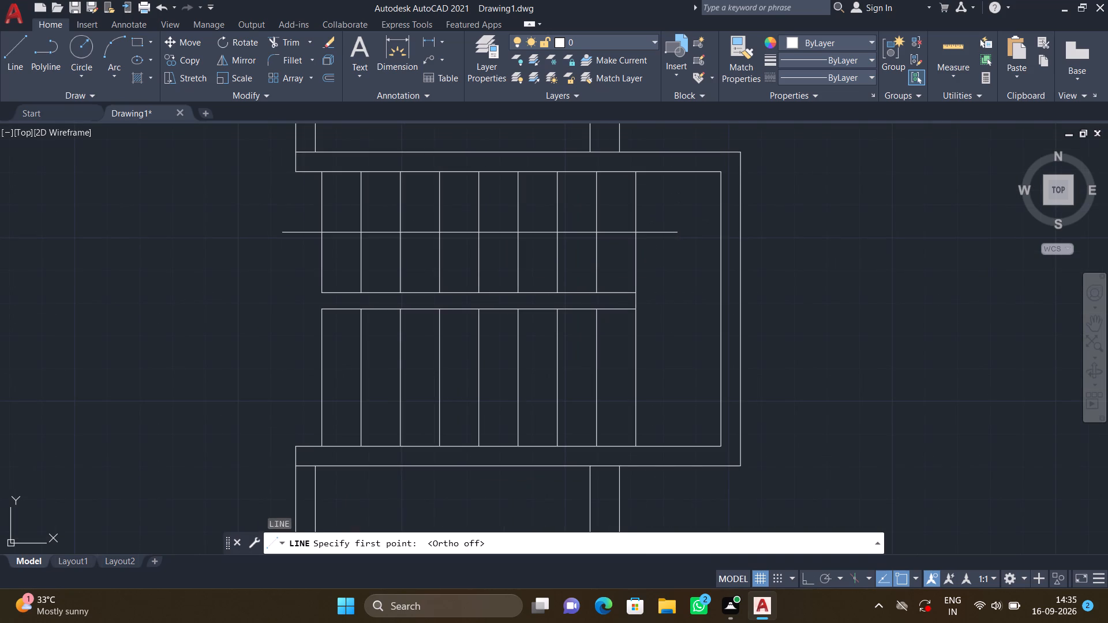
pyautogui.click(676, 234)
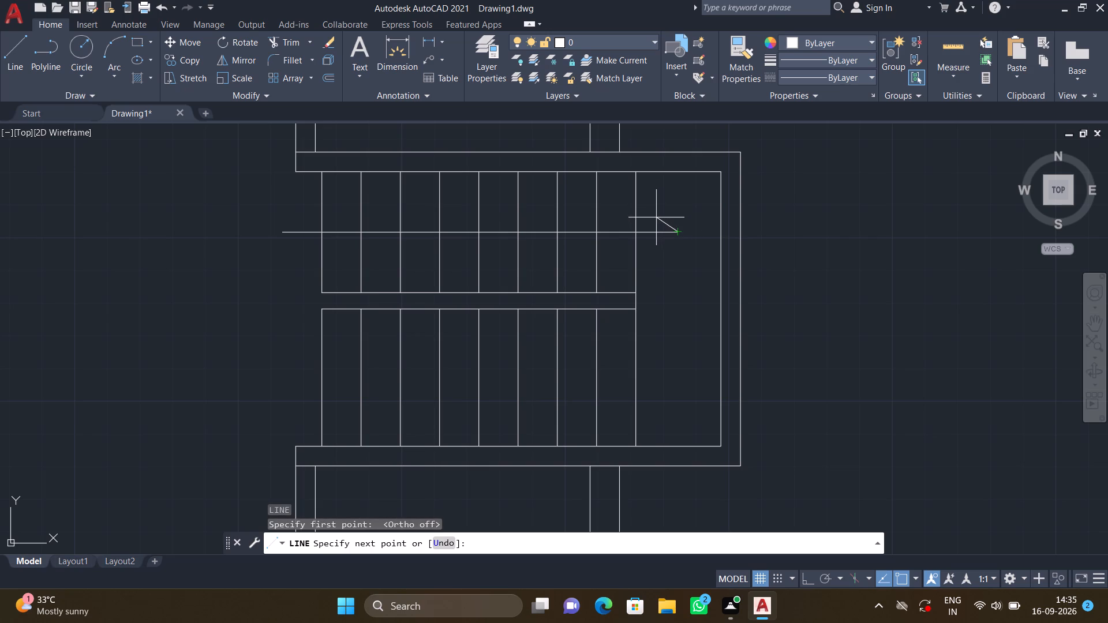
pyautogui.click(656, 217)
pyautogui.press('Return')
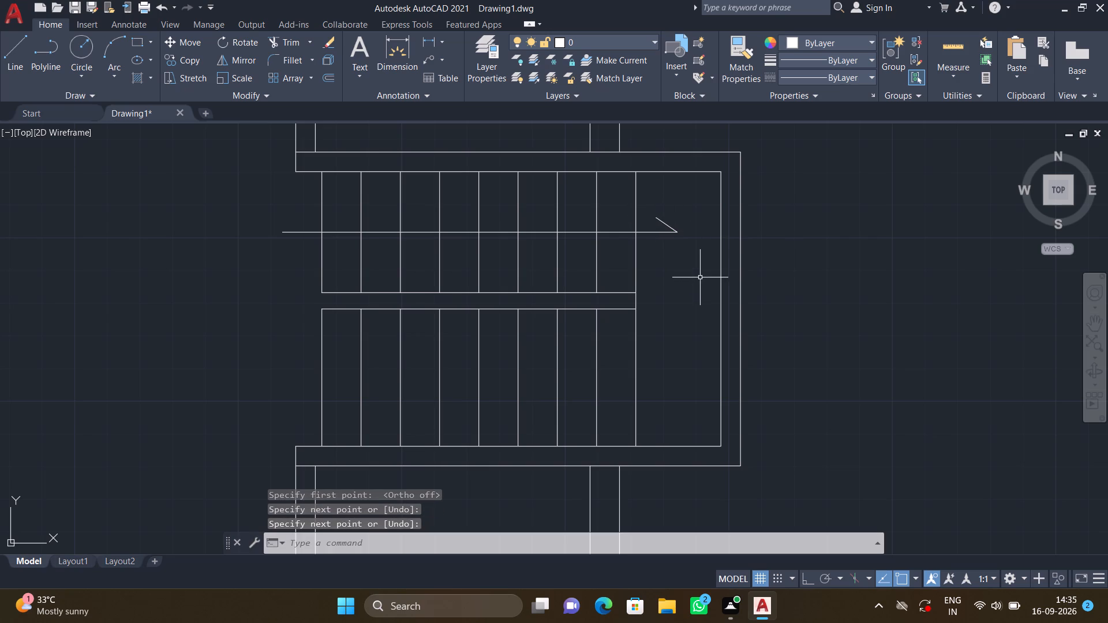
pyautogui.press('space')
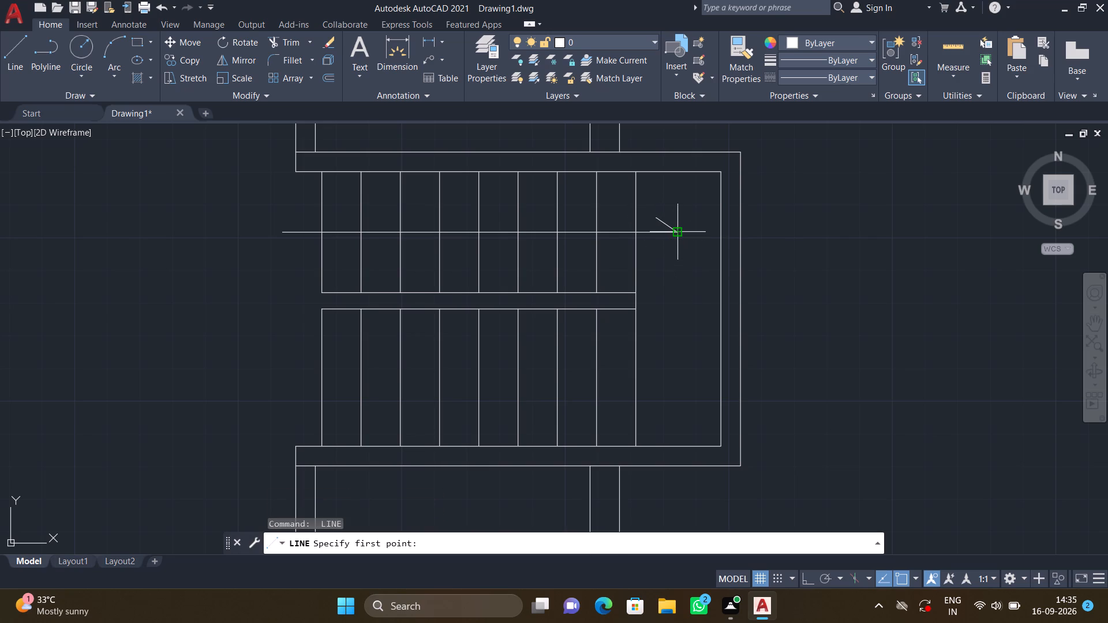
pyautogui.click(673, 233)
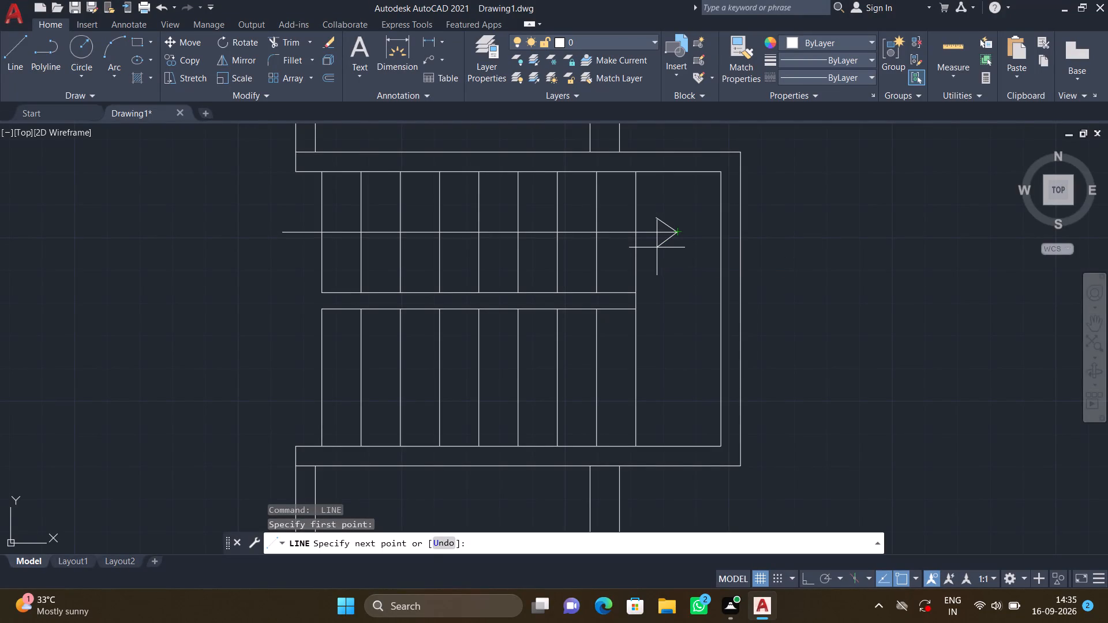
pyautogui.press('Return')
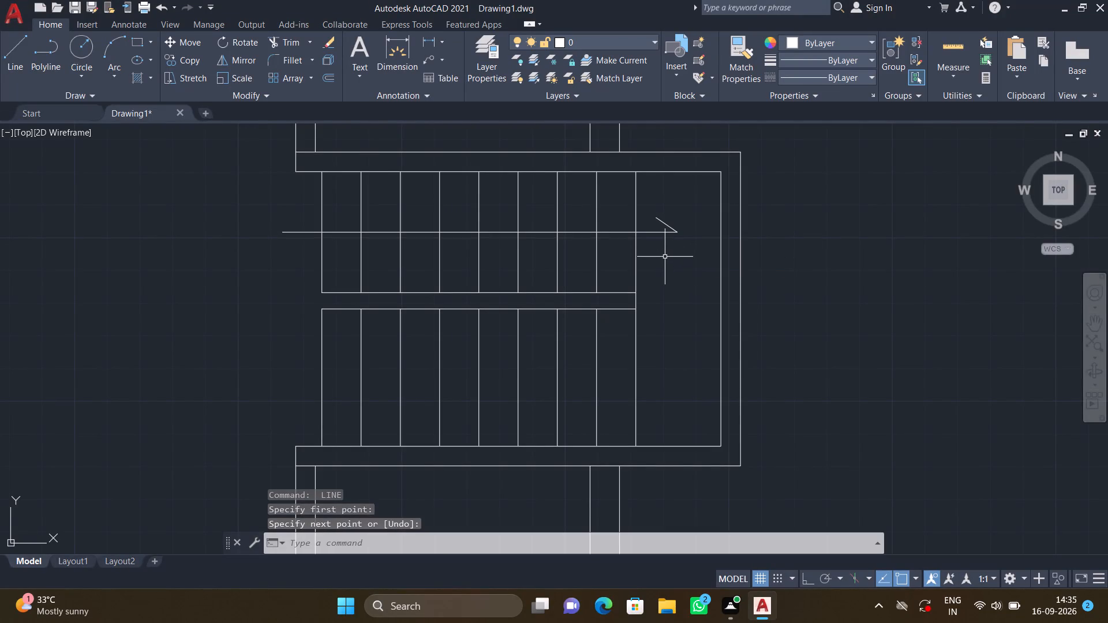
pyautogui.press('space')
pyautogui.click(676, 234)
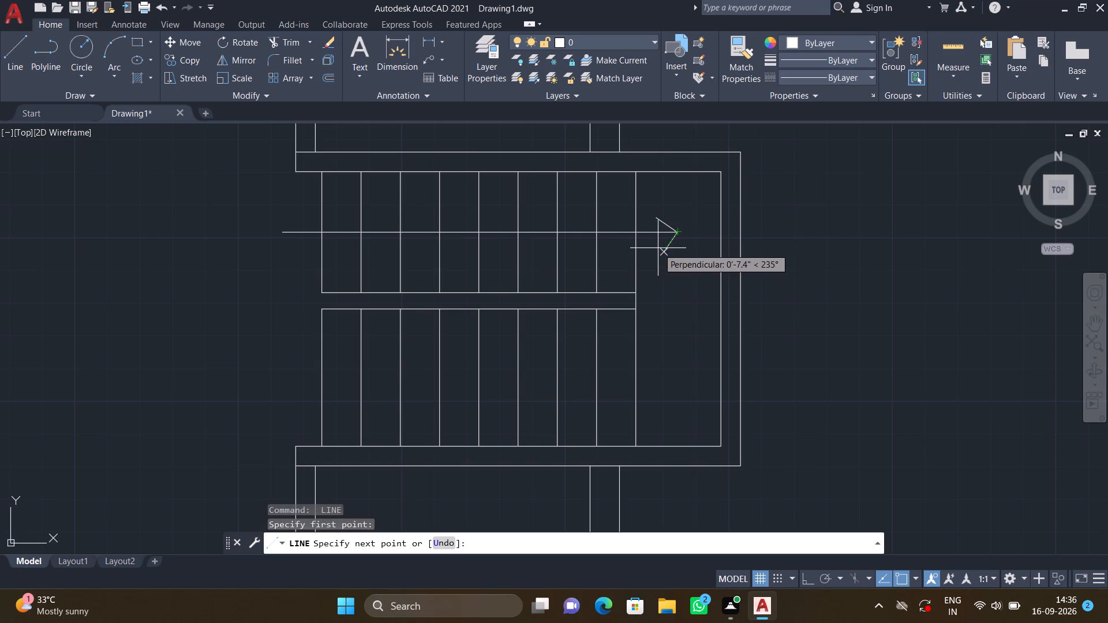
pyautogui.click(656, 247)
pyautogui.press('Return')
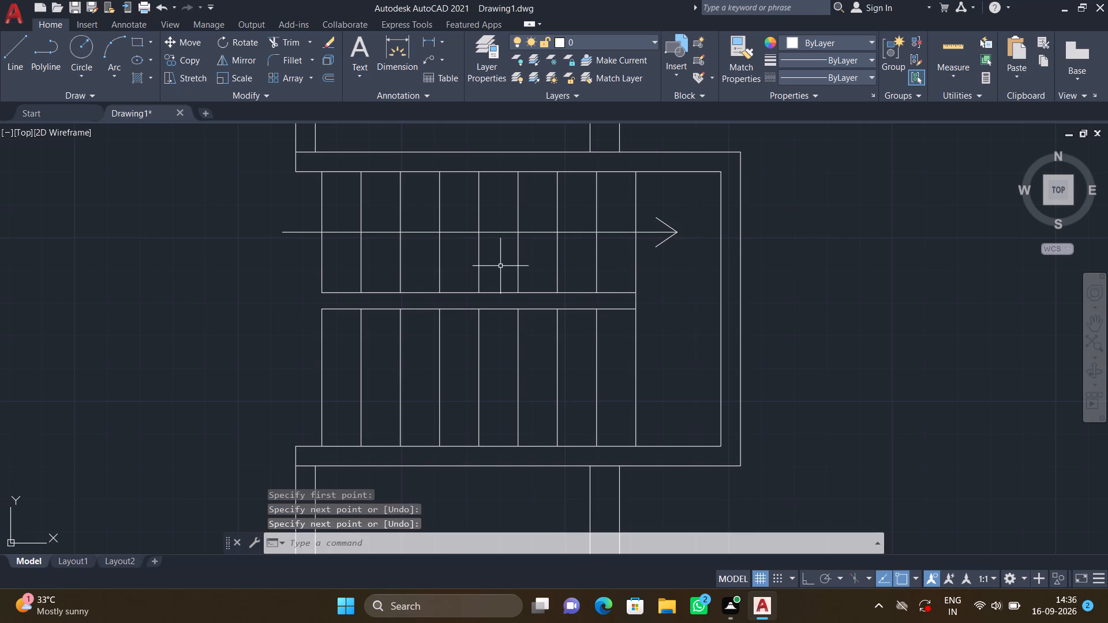
# Draw a smaller two-line arrowhead on the direction line between the second and third tread lines, pointing towards the landing.
pyautogui.press('l')
pyautogui.press('Return')
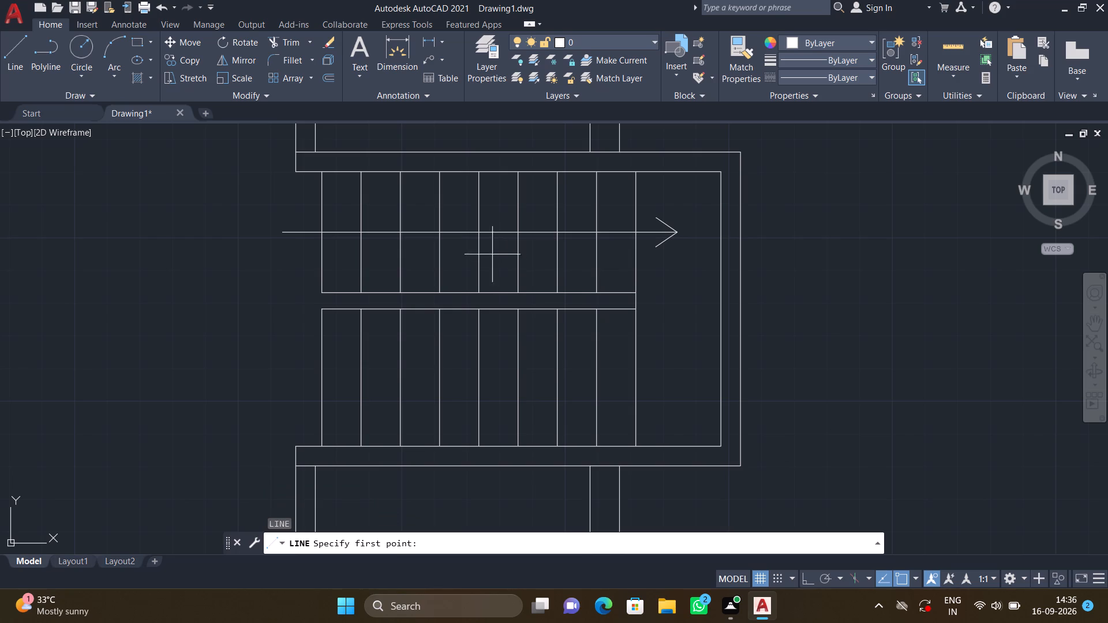
pyautogui.scroll(2, 395, 214)
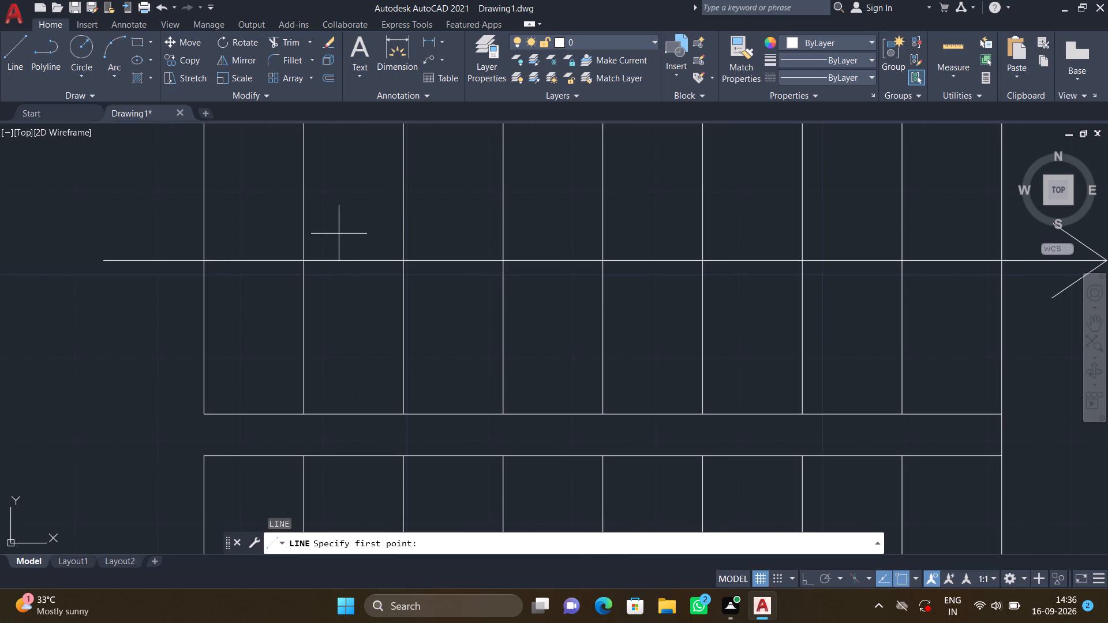
pyautogui.click(340, 235)
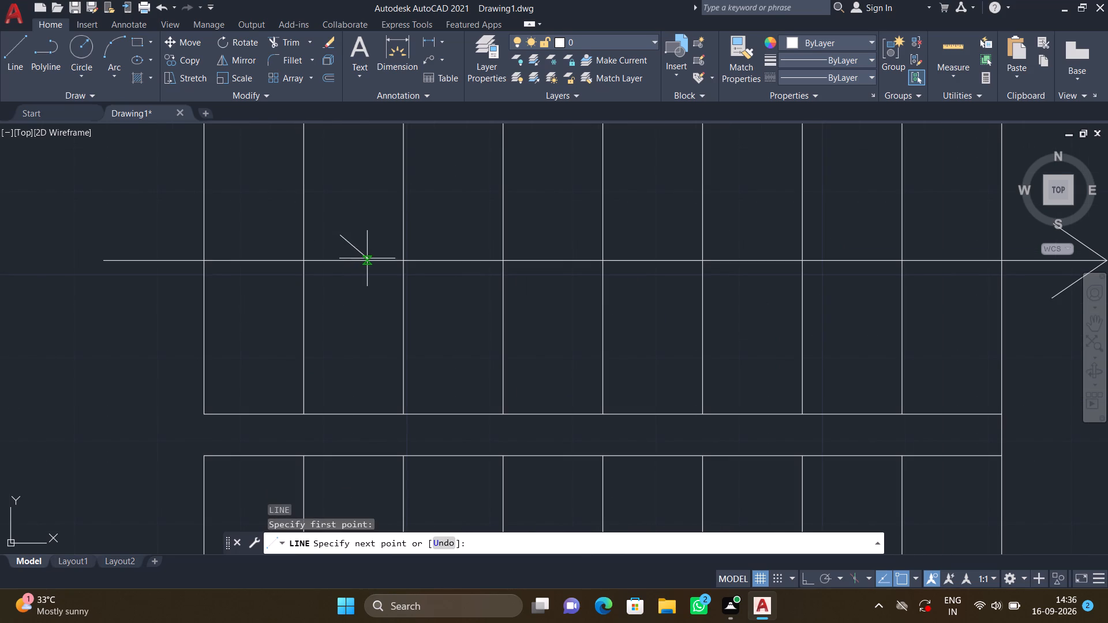
pyautogui.click(367, 260)
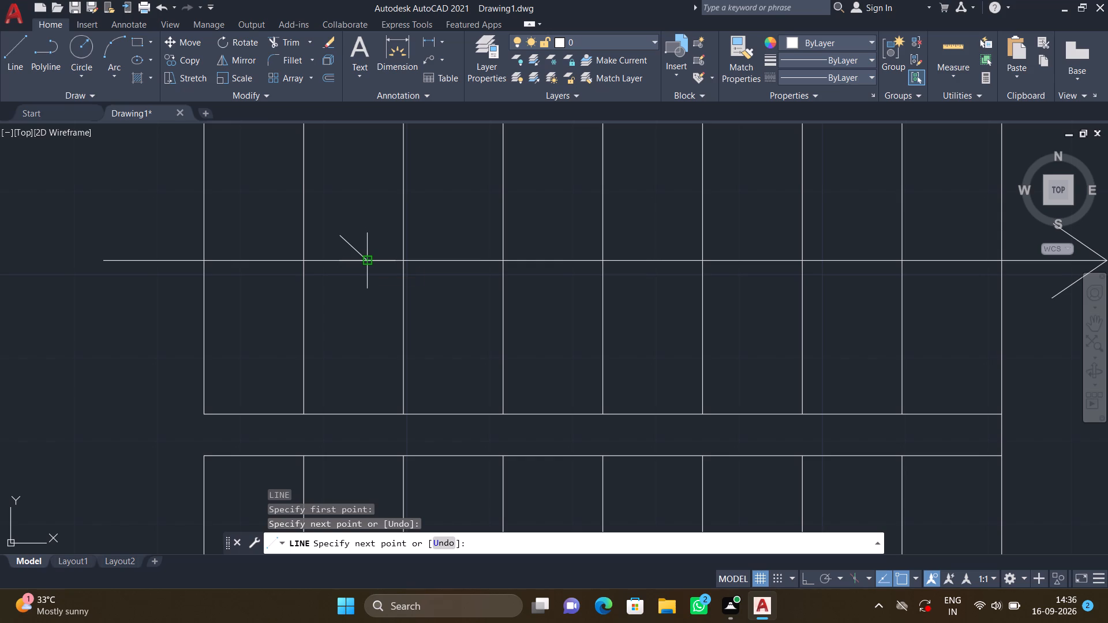
pyautogui.press('space')
pyautogui.press('space')
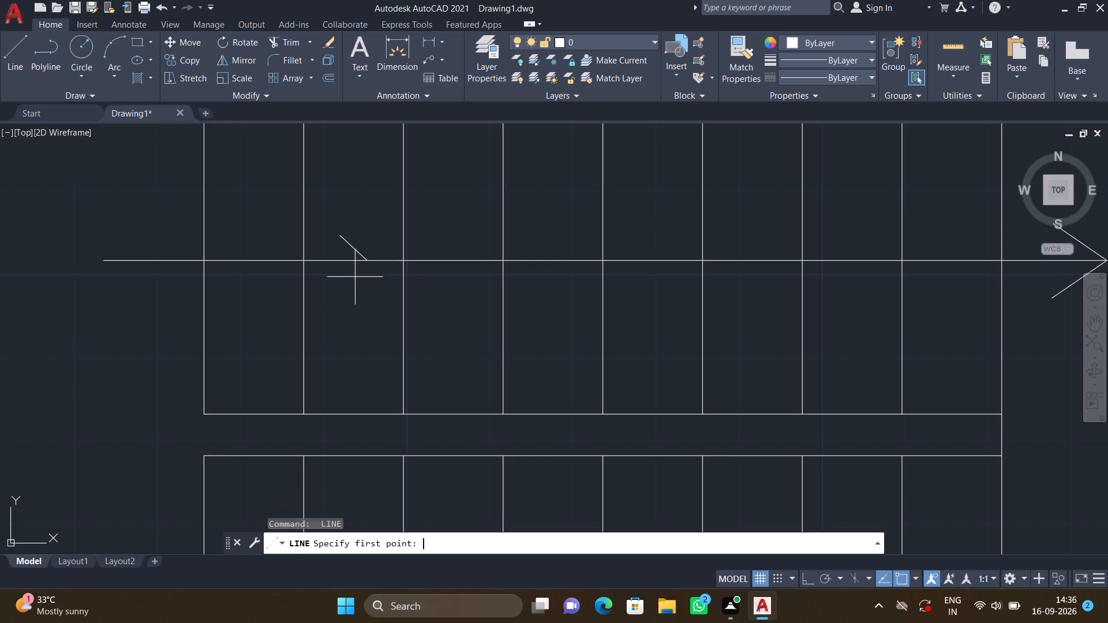
pyautogui.click(364, 260)
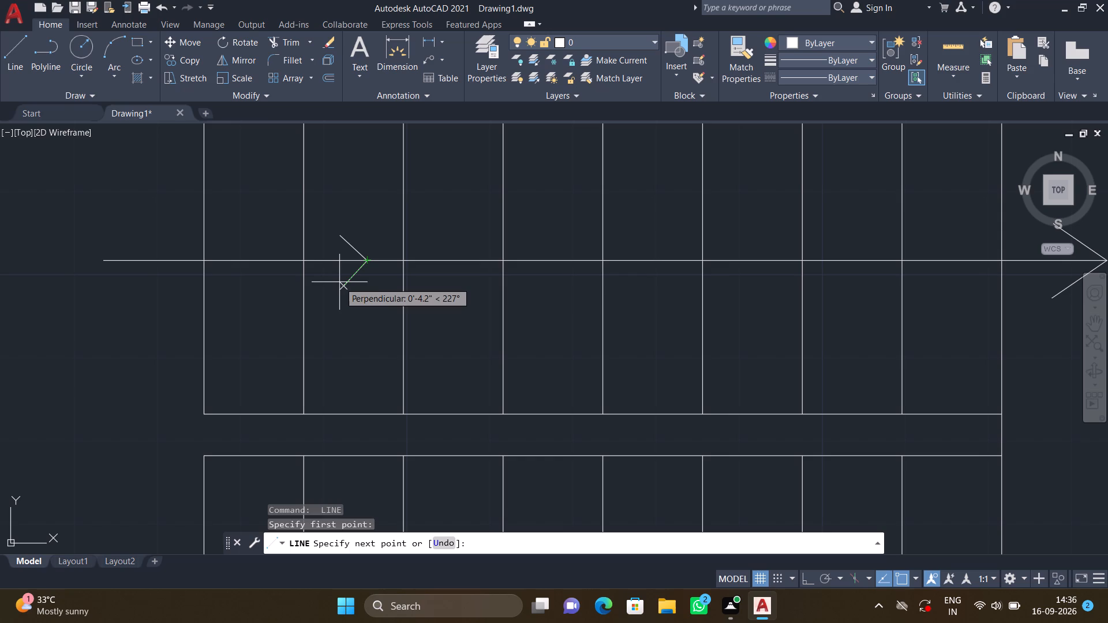
pyautogui.click(338, 280)
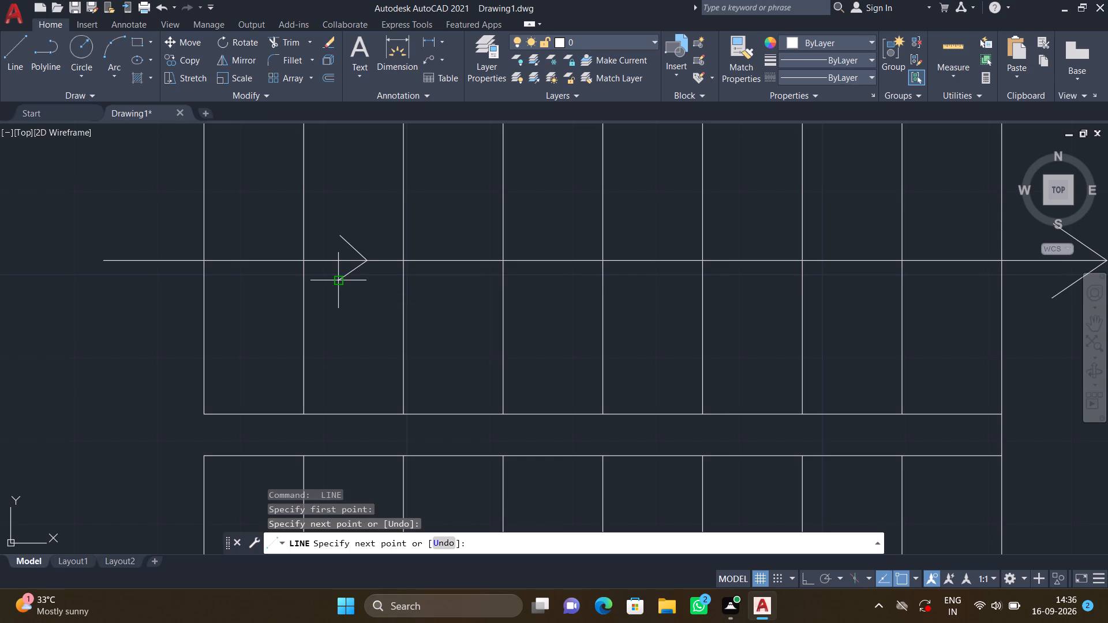
pyautogui.press('Return')
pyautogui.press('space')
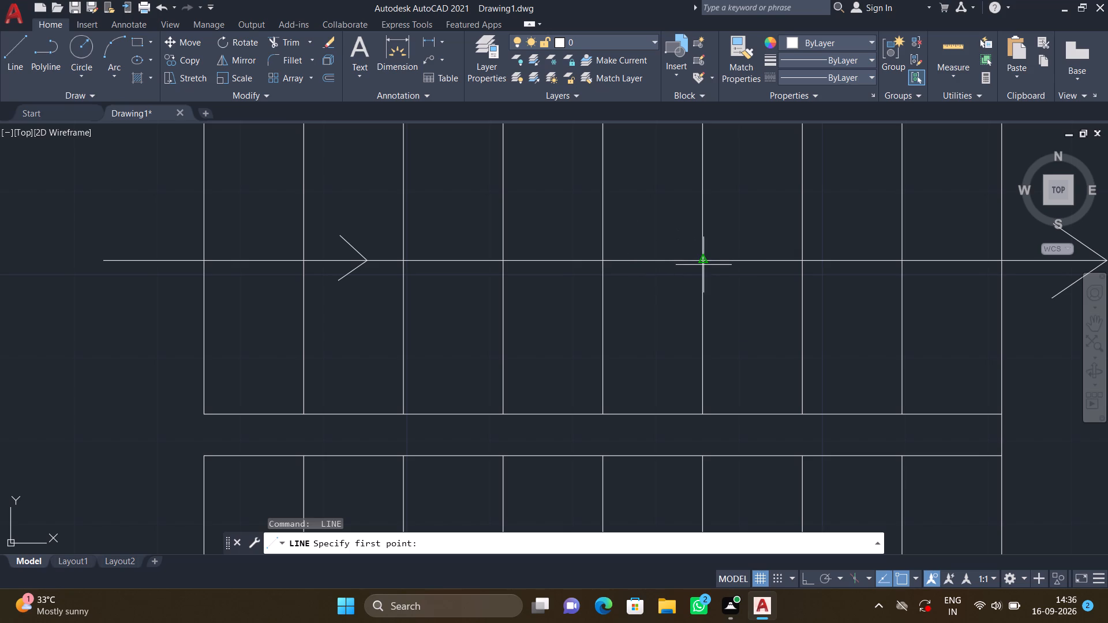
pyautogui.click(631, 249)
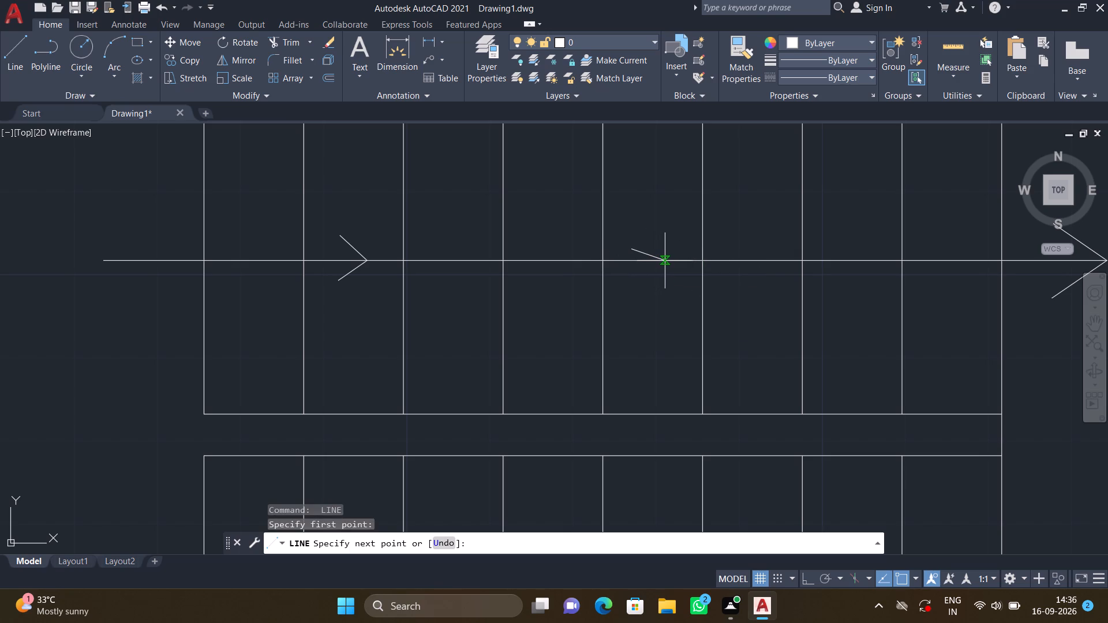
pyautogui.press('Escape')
# Draw another small two-line arrowhead on the direction line between the fifth and sixth tread lines, pointing towards the landing.
pyautogui.press('l')
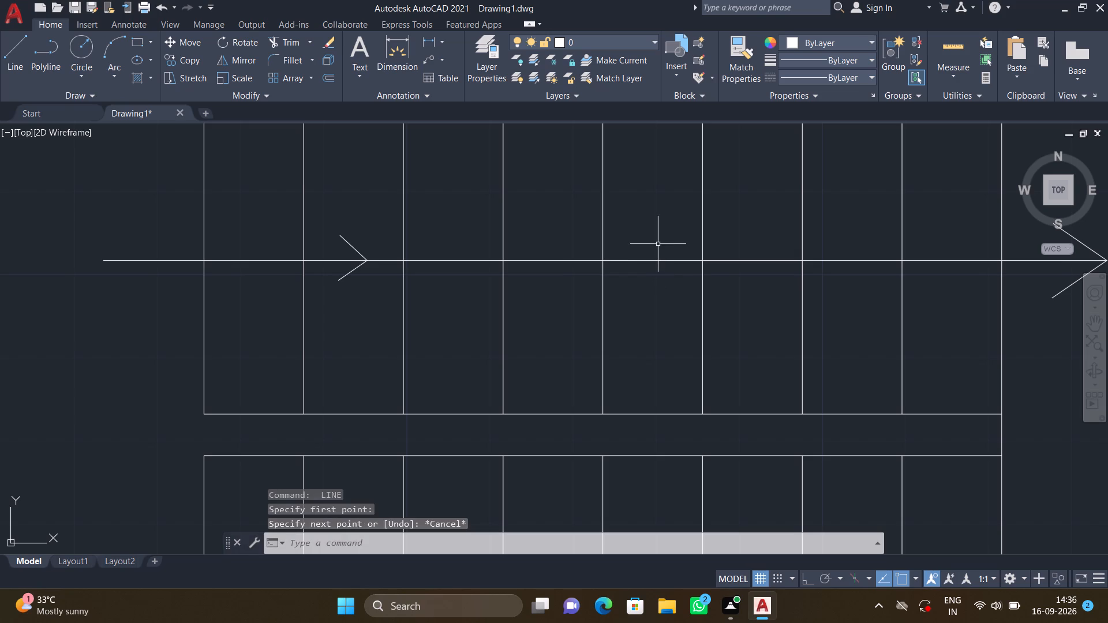
pyautogui.press('Return')
pyautogui.click(641, 236)
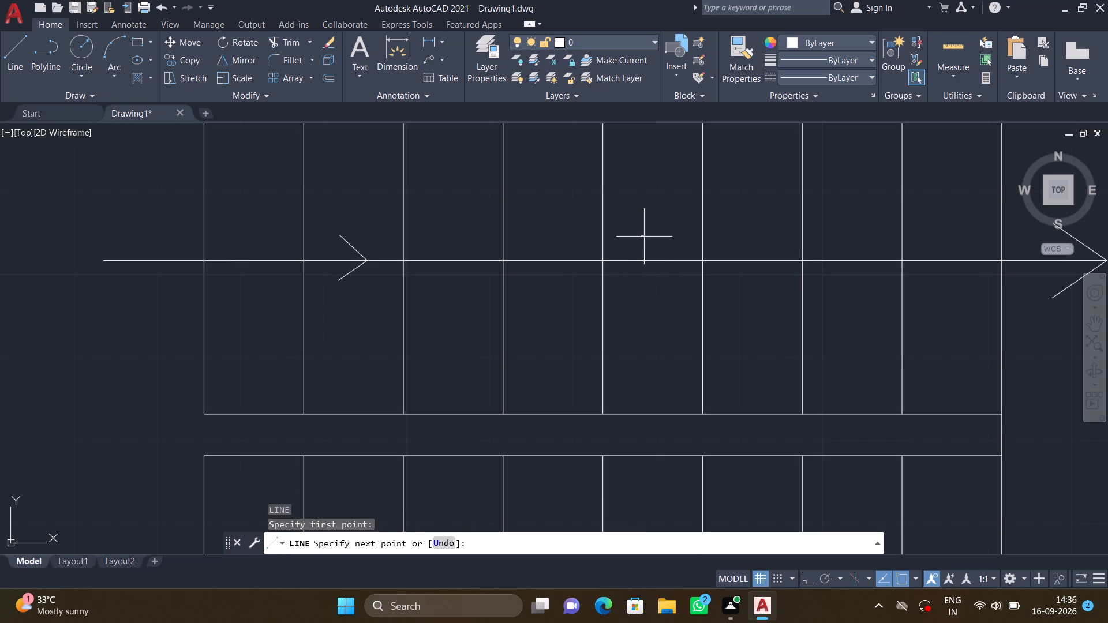
pyautogui.click(670, 260)
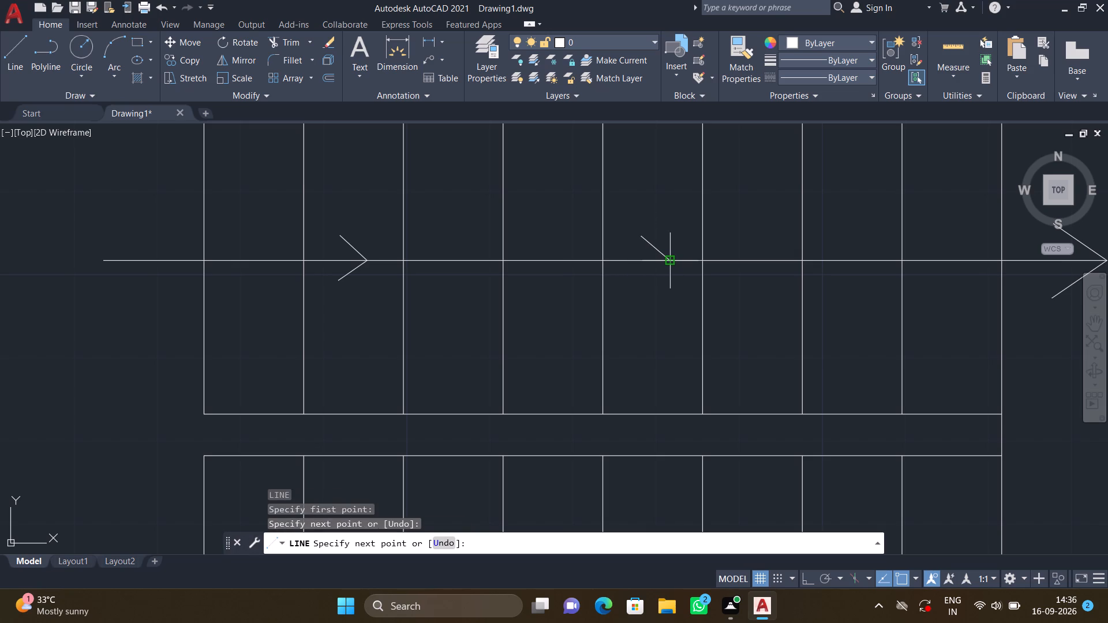
pyautogui.press('Return')
pyautogui.press('space')
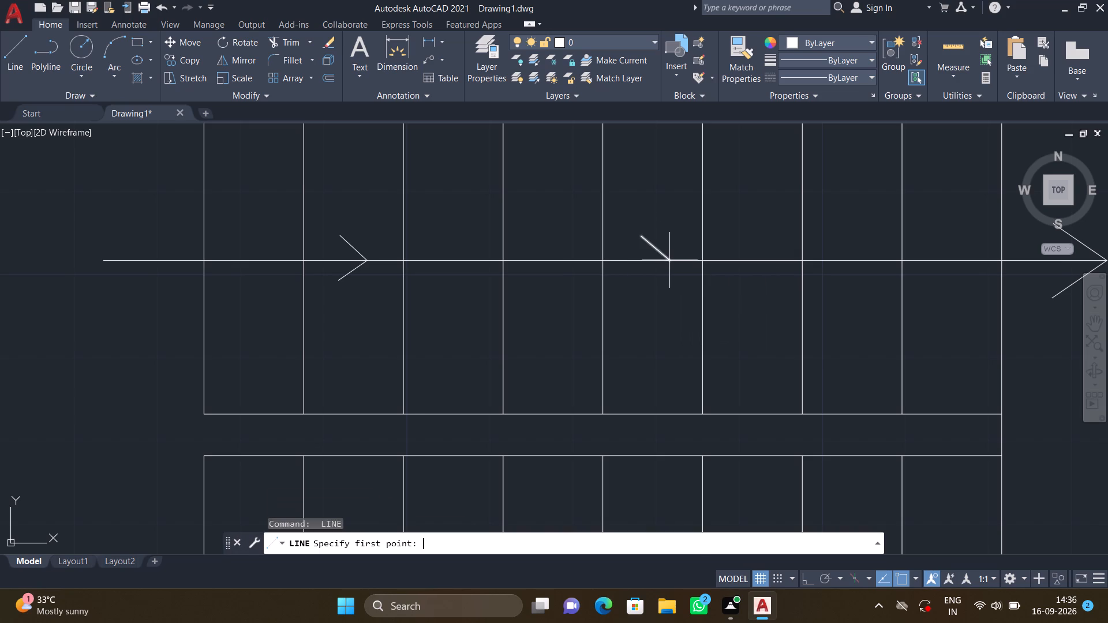
pyautogui.click(666, 259)
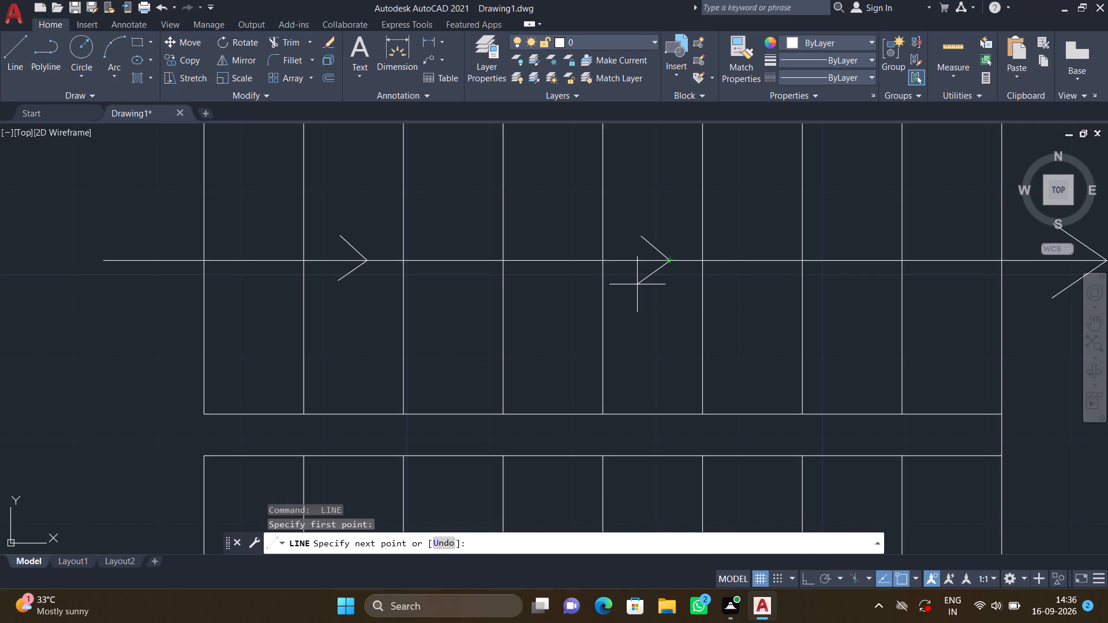
pyautogui.click(637, 284)
pyautogui.press('Return')
# With Ortho on, draw an L-shaped counter line in the upper-left room: about 6'-10" up from its bottom wall, turning across to the partition.
pyautogui.scroll(-1, 647, 275)
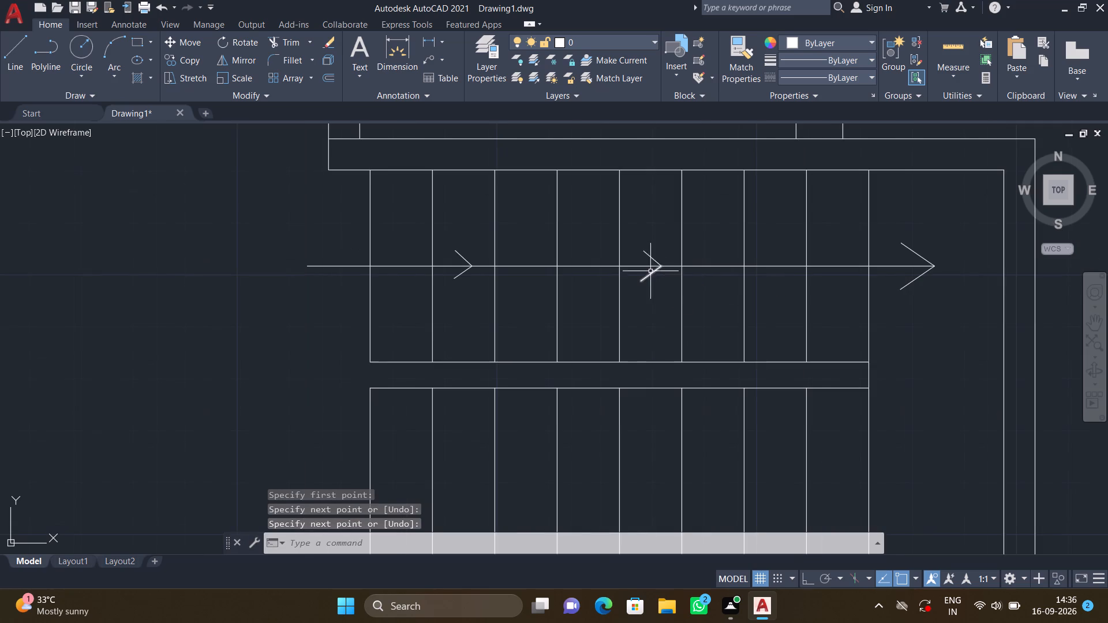
pyautogui.scroll(-1, 719, 318)
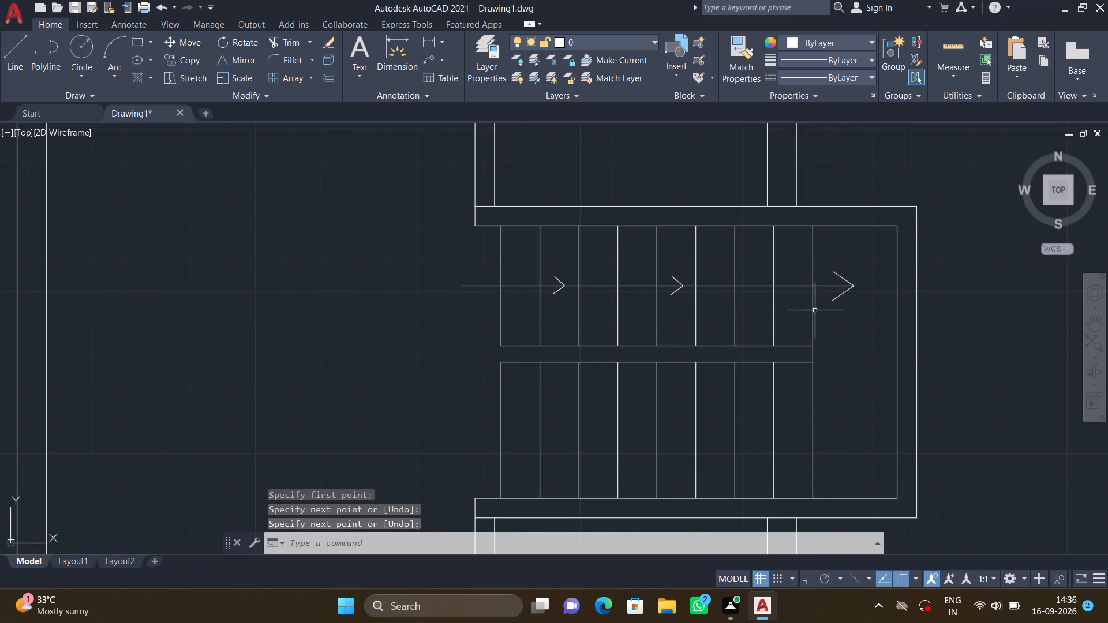
pyautogui.scroll(-1, 813, 309)
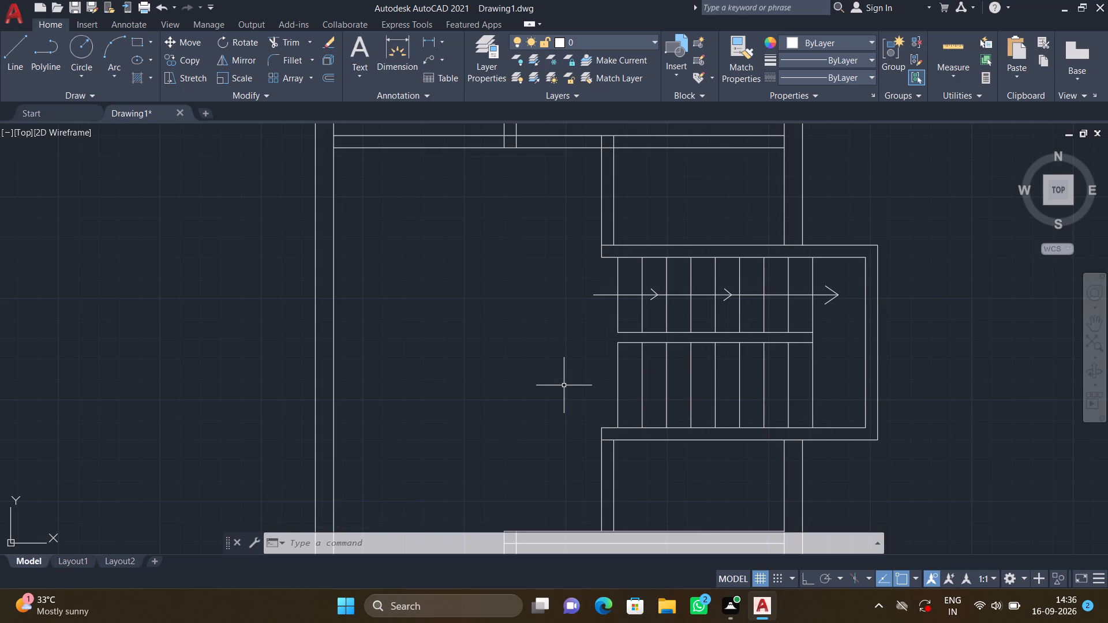
pyautogui.scroll(-1, 562, 389)
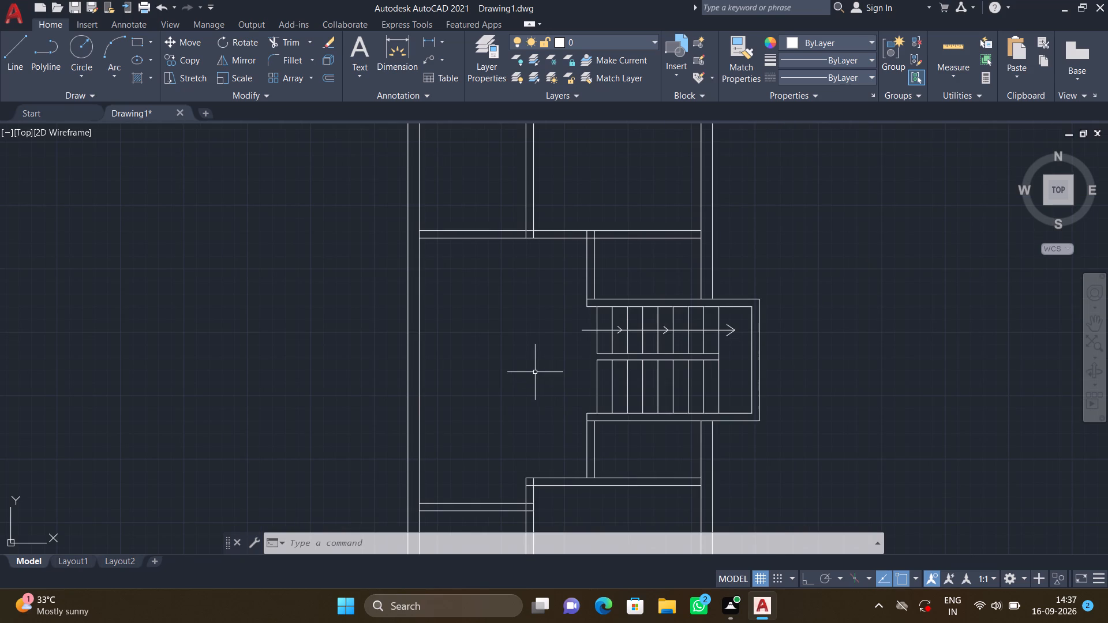
pyautogui.scroll(-1, 499, 350)
pyautogui.moveTo(507, 340); pyautogui.dragTo(500, 427, button='middle')
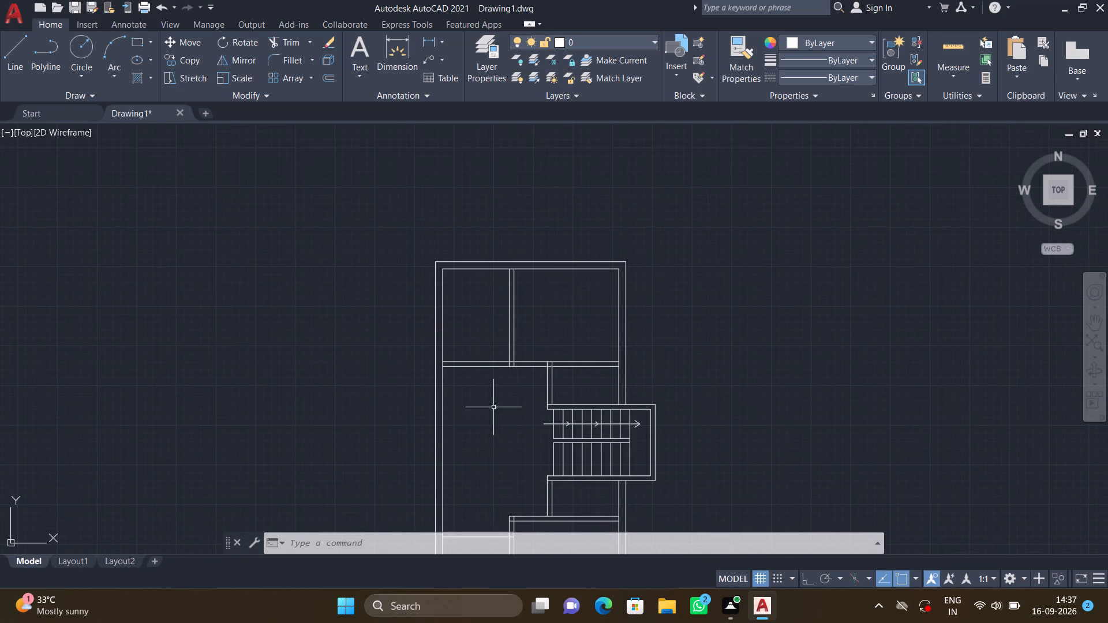
pyautogui.scroll(1, 461, 304)
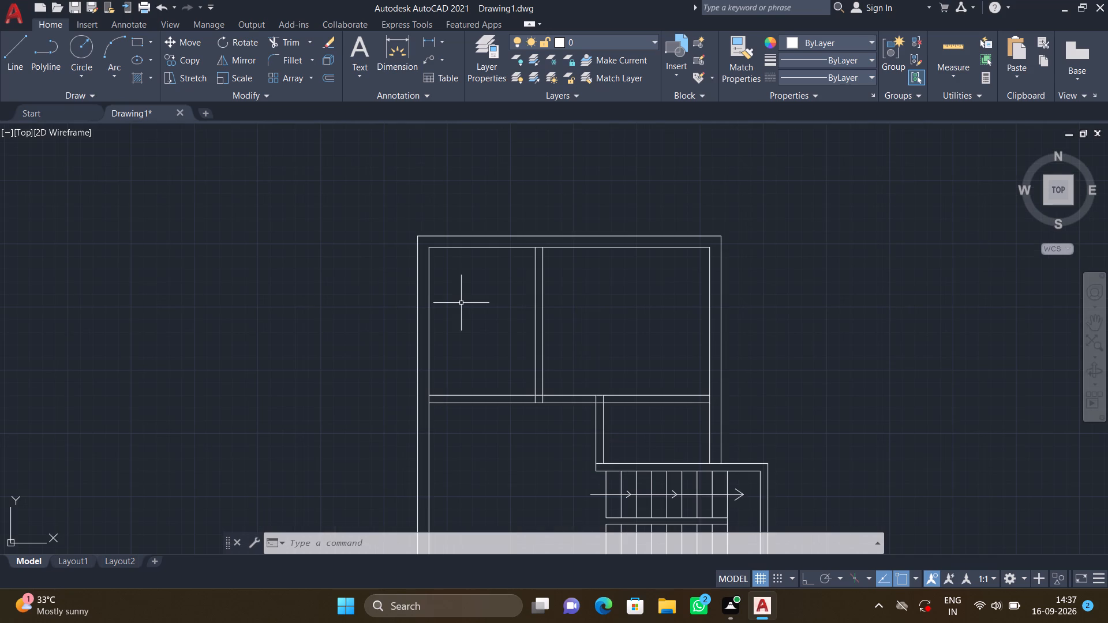
pyautogui.press('F8')
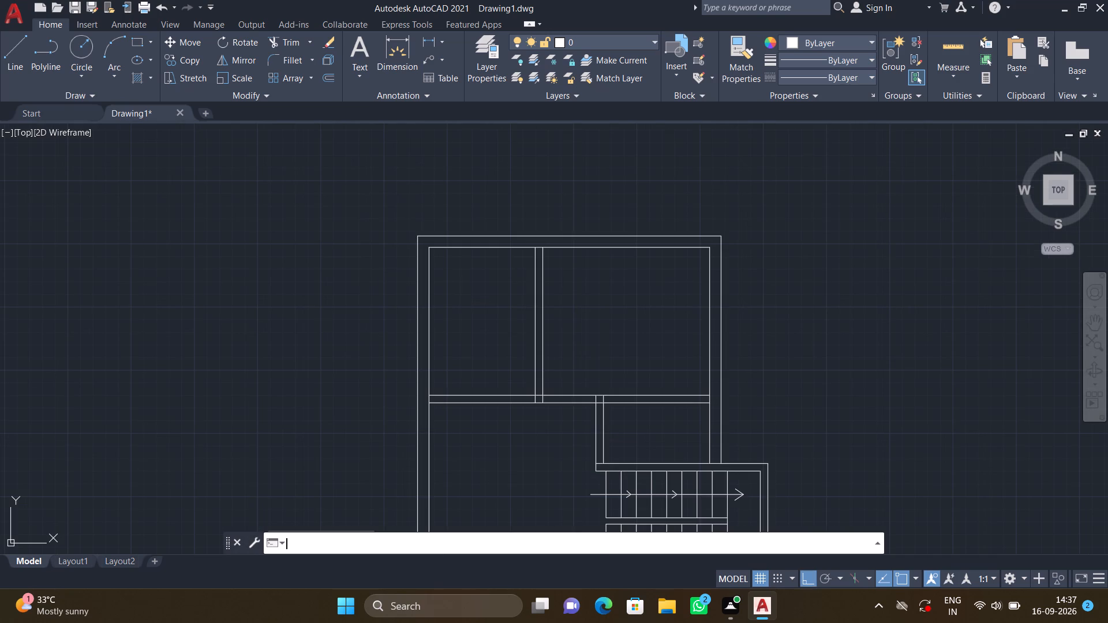
pyautogui.press('l')
pyautogui.press('Return')
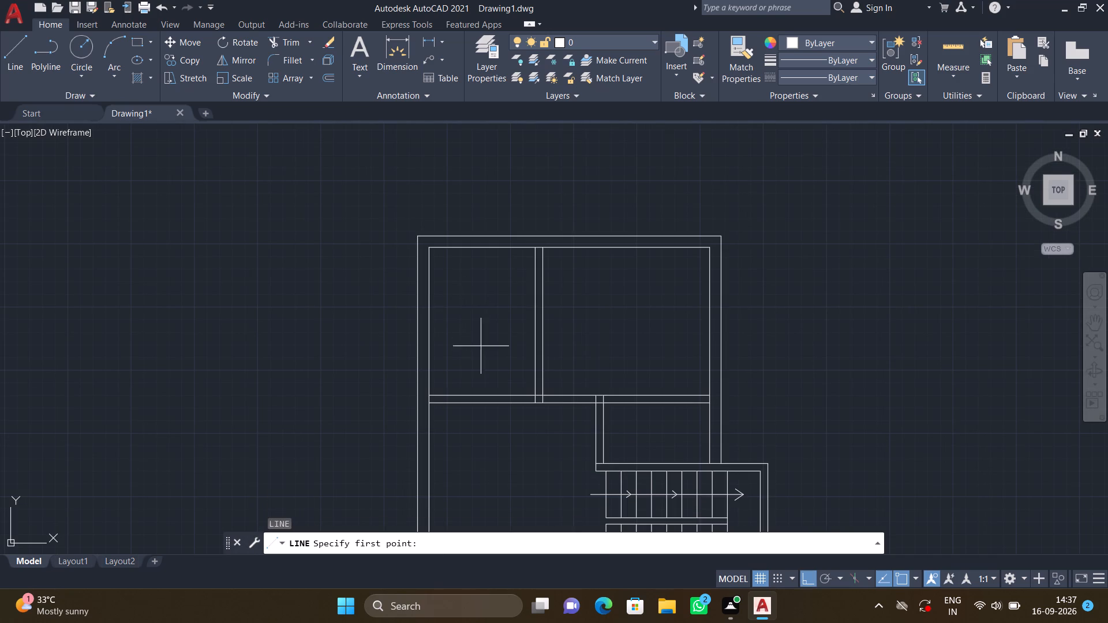
pyautogui.scroll(1, 469, 385)
pyautogui.click(478, 401)
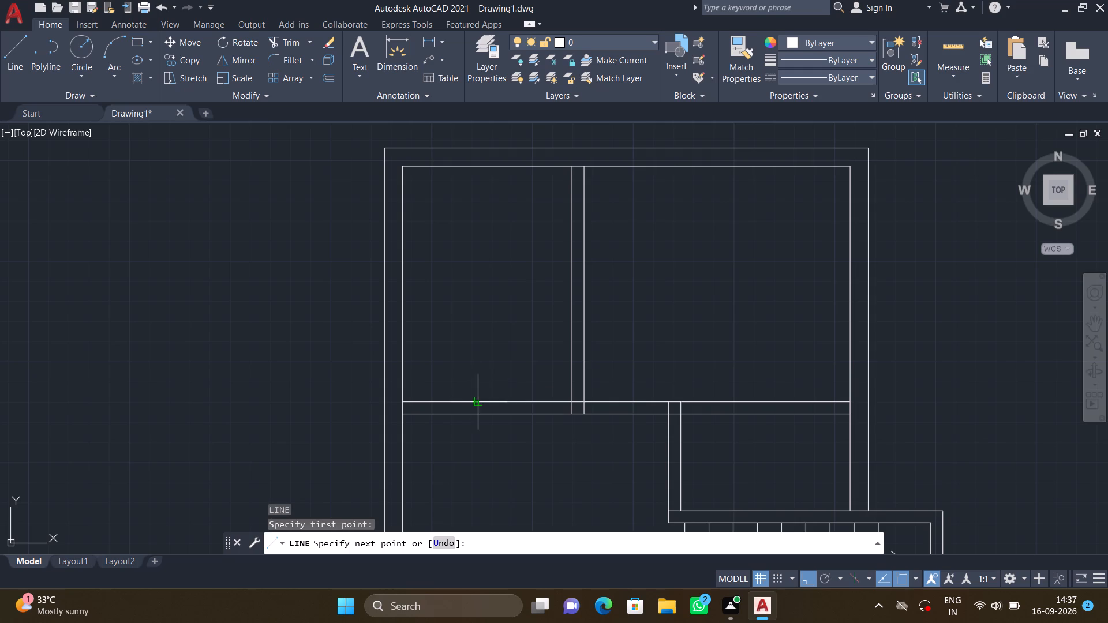
pyautogui.click(477, 238)
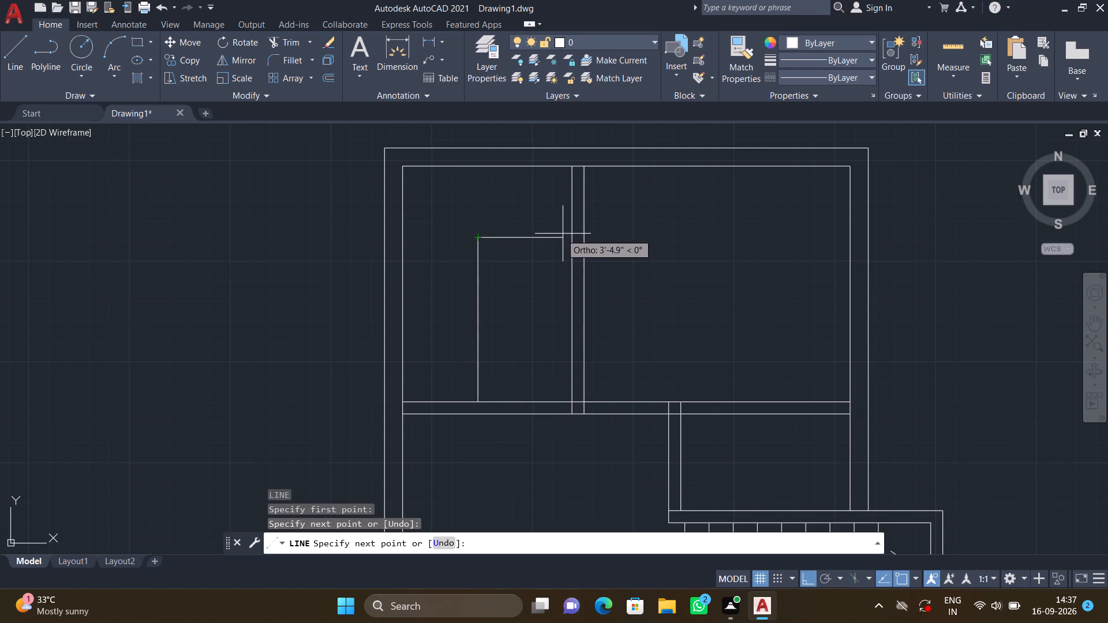
pyautogui.click(570, 235)
pyautogui.press('Return')
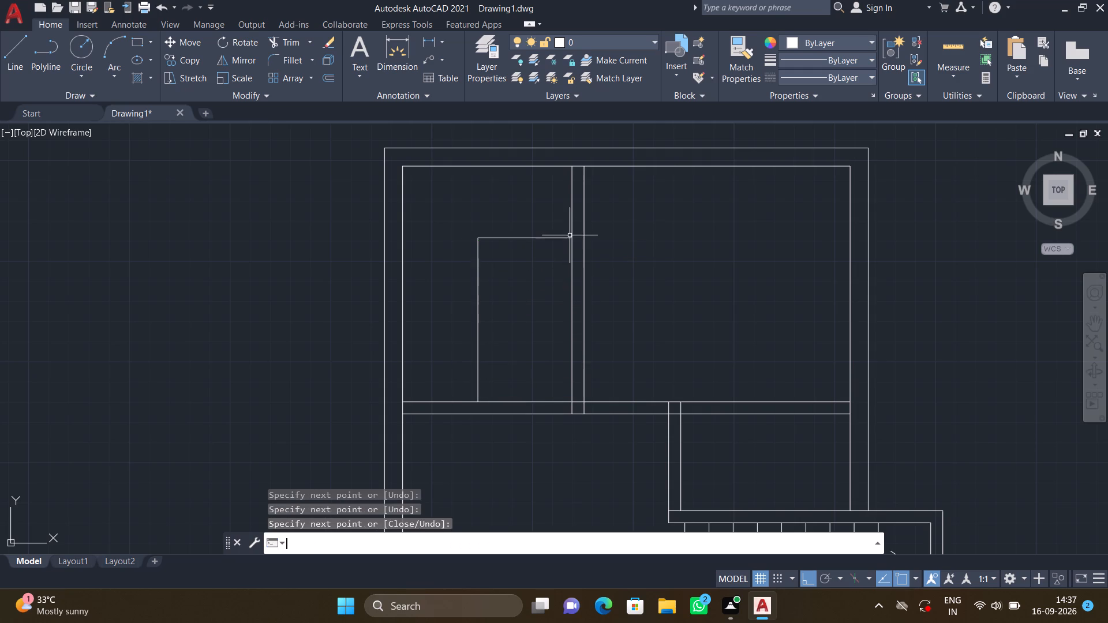
# Draw an upright rectangle as the stove outline between the upper-left room's exterior wall and the vertical counter line.
pyautogui.scroll(-2, 409, 187)
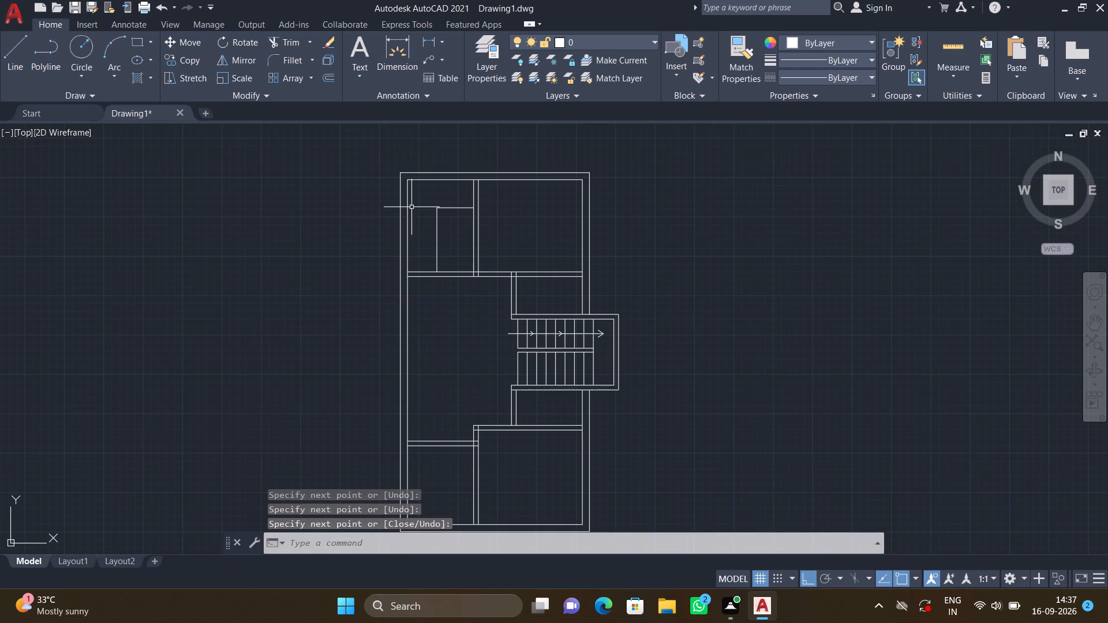
pyautogui.moveTo(412, 206); pyautogui.dragTo(432, 283, button='middle')
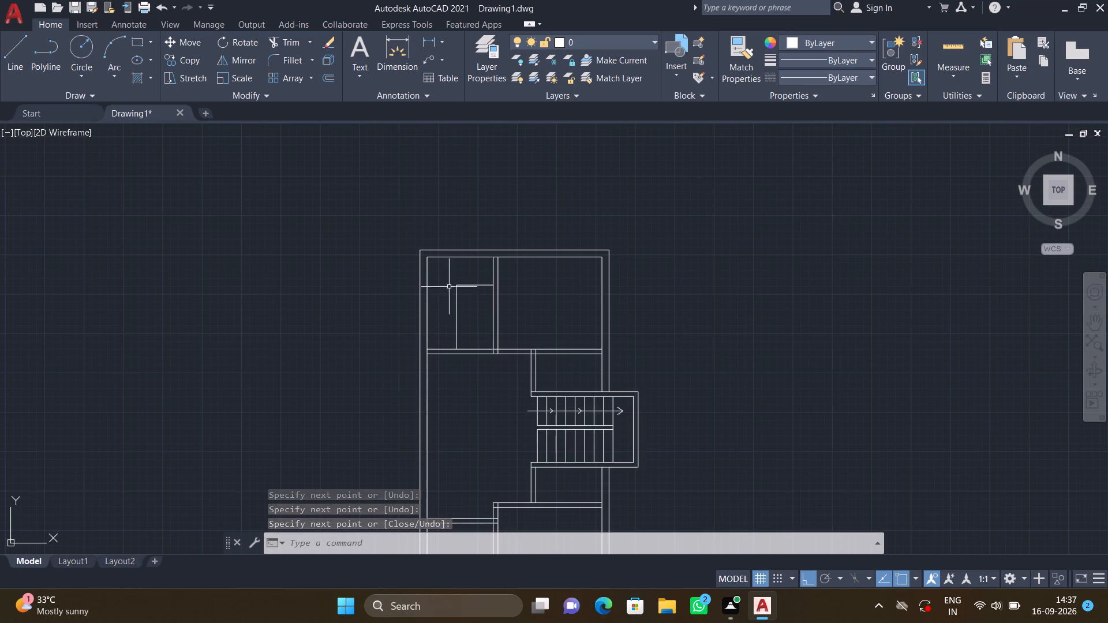
pyautogui.scroll(2, 433, 322)
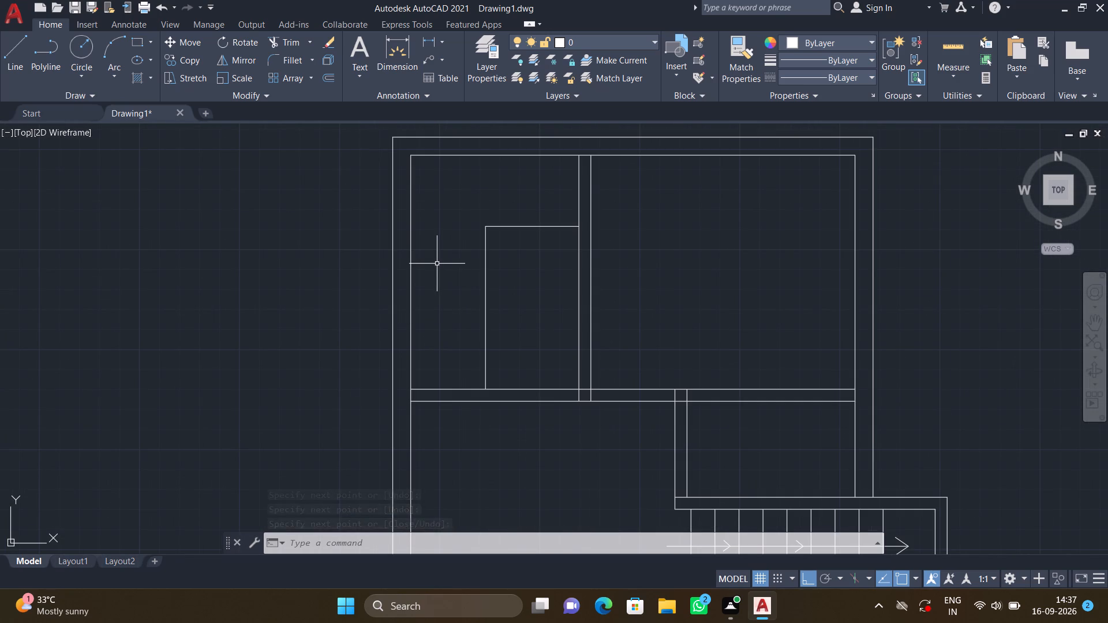
pyautogui.write('REC')
pyautogui.press('Return')
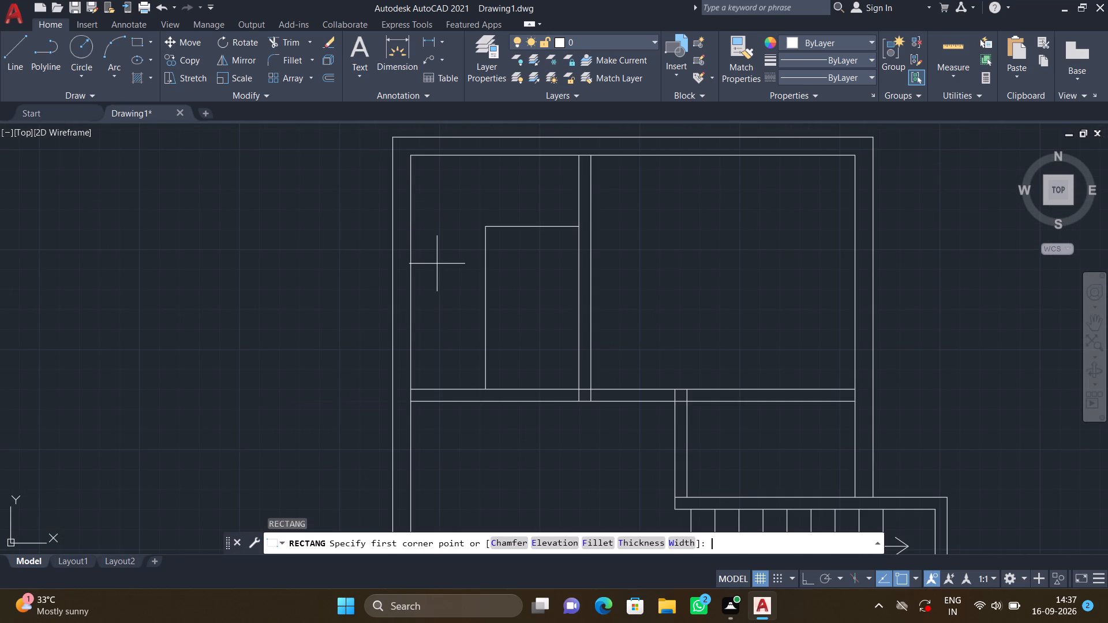
pyautogui.scroll(1, 439, 265)
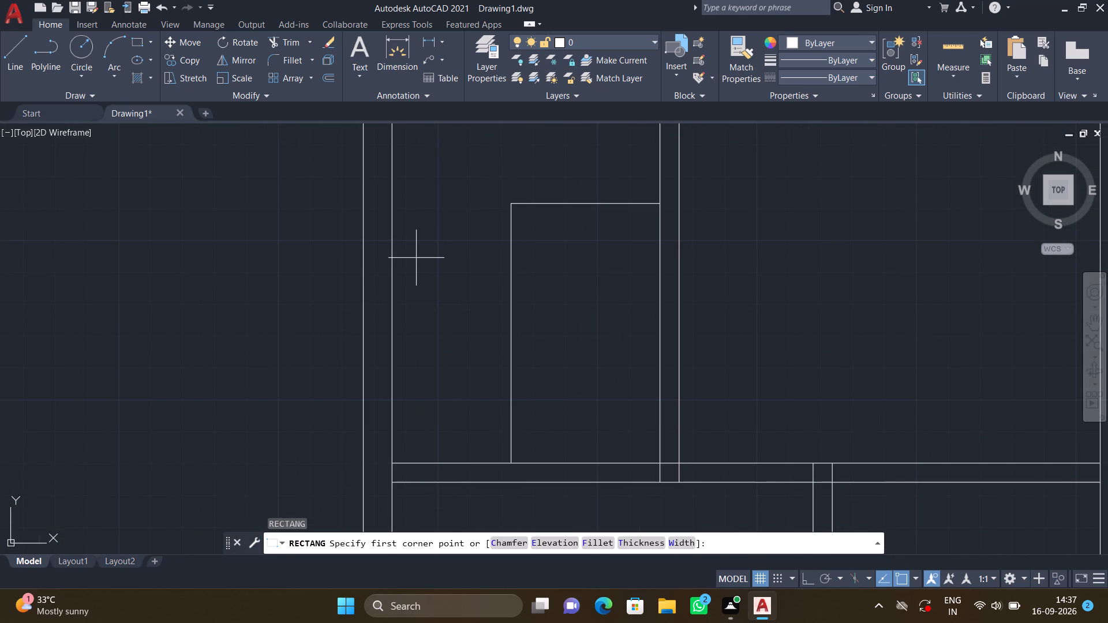
pyautogui.click(416, 264)
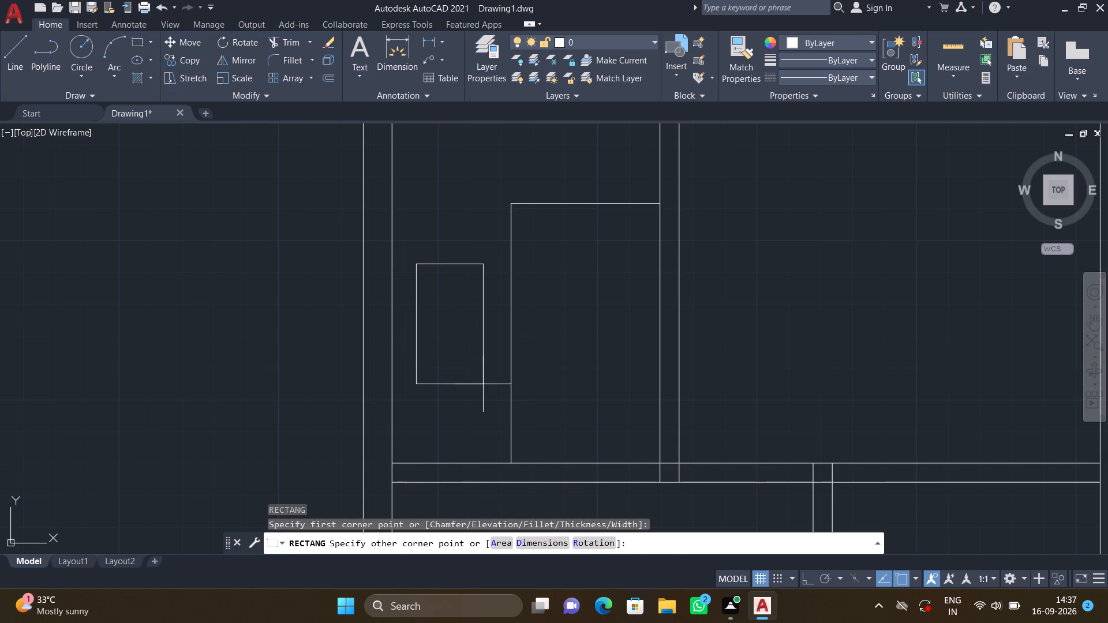
pyautogui.click(491, 414)
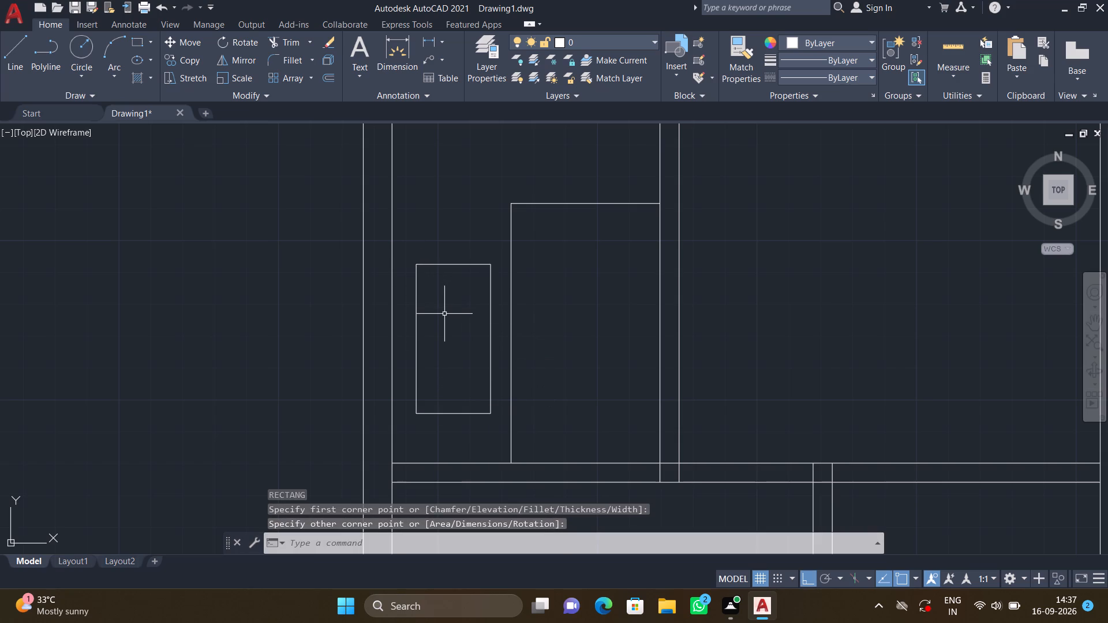
# Draw a burner circle of about 7.6" radius on the stove rectangle's vertical centreline, near its upper edge.
pyautogui.press('c')
pyautogui.press('Return')
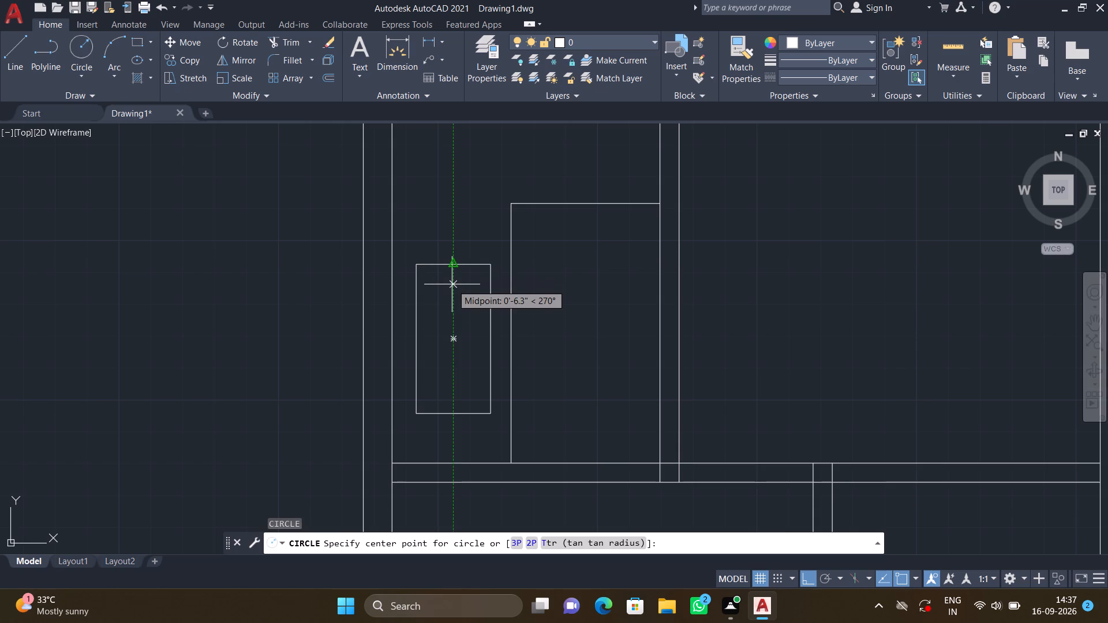
pyautogui.click(451, 296)
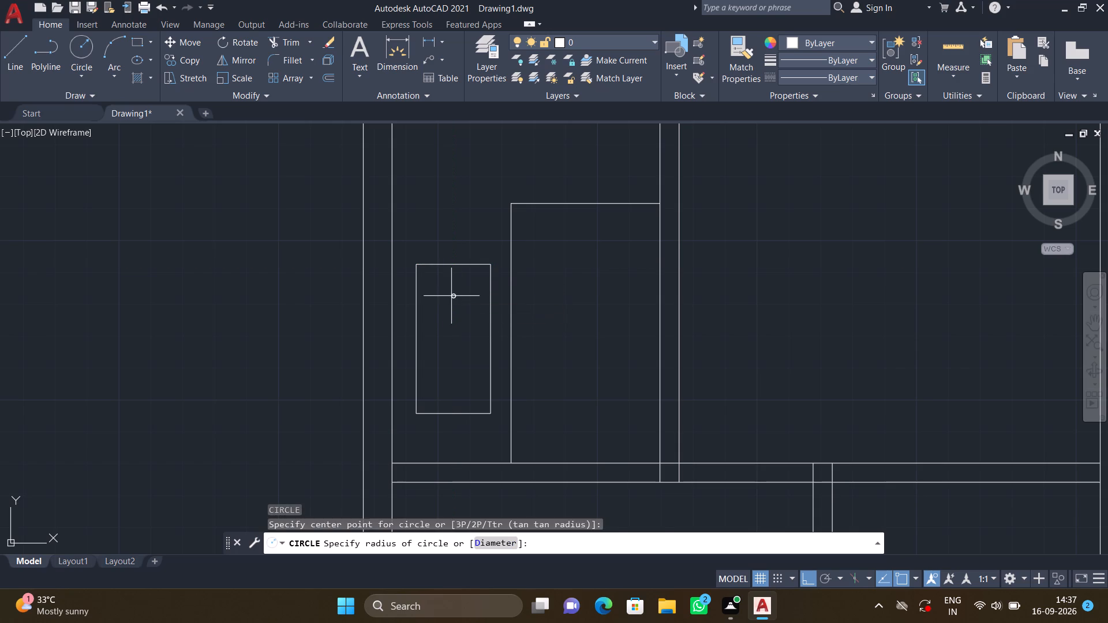
pyautogui.click(466, 320)
# Copy the burner circle straight down from its centre to the lower part of the stove rectangle.
pyautogui.write('CO')
pyautogui.press('Return')
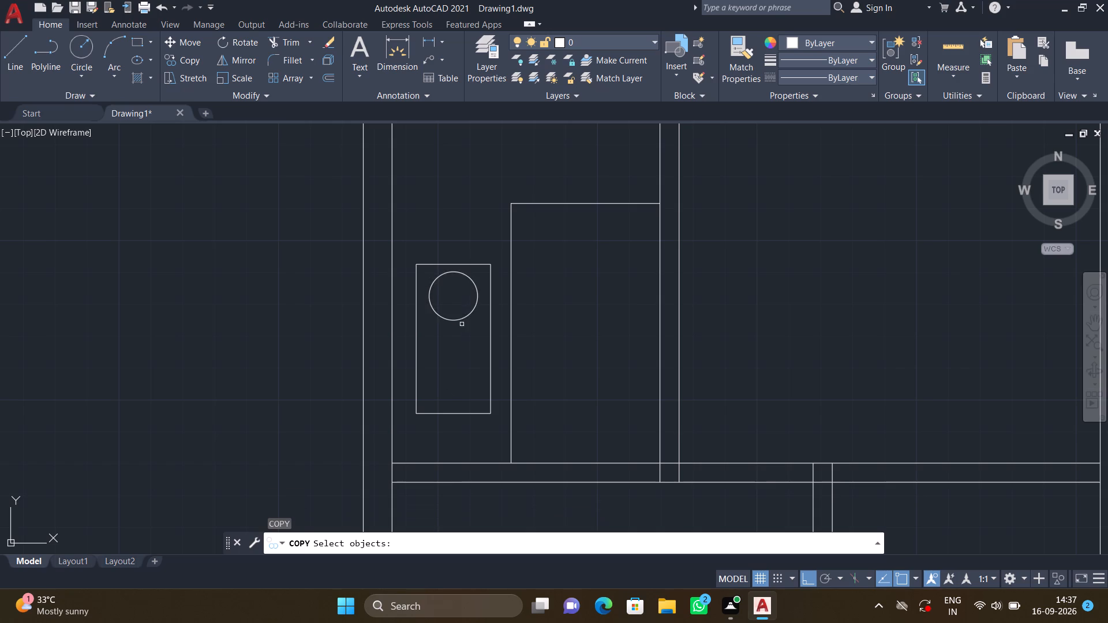
pyautogui.click(462, 318)
pyautogui.press('Return')
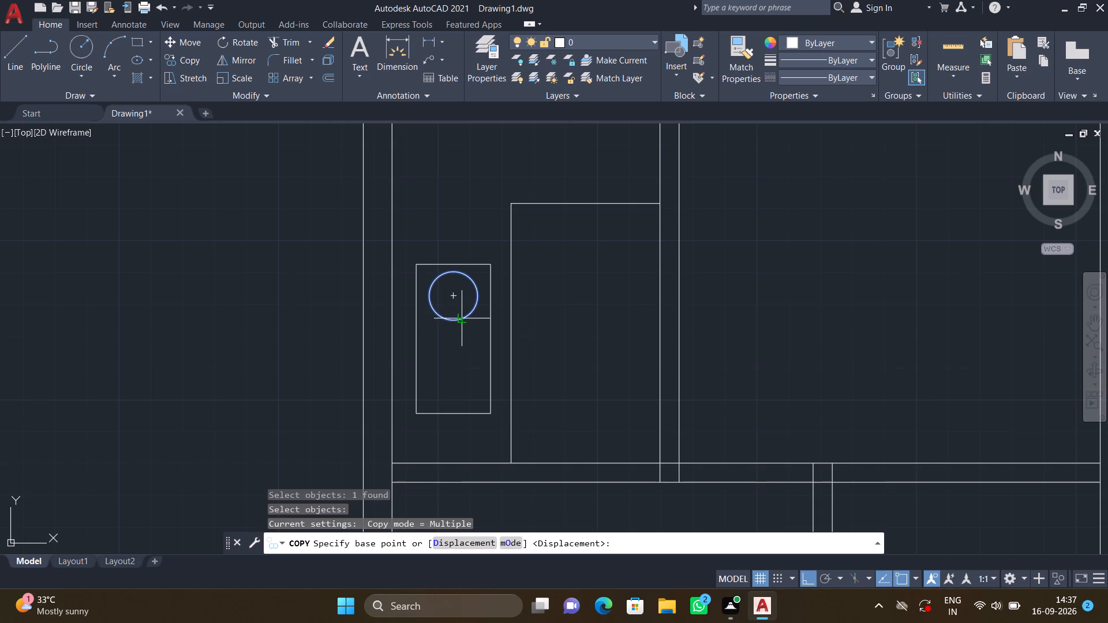
pyautogui.click(453, 296)
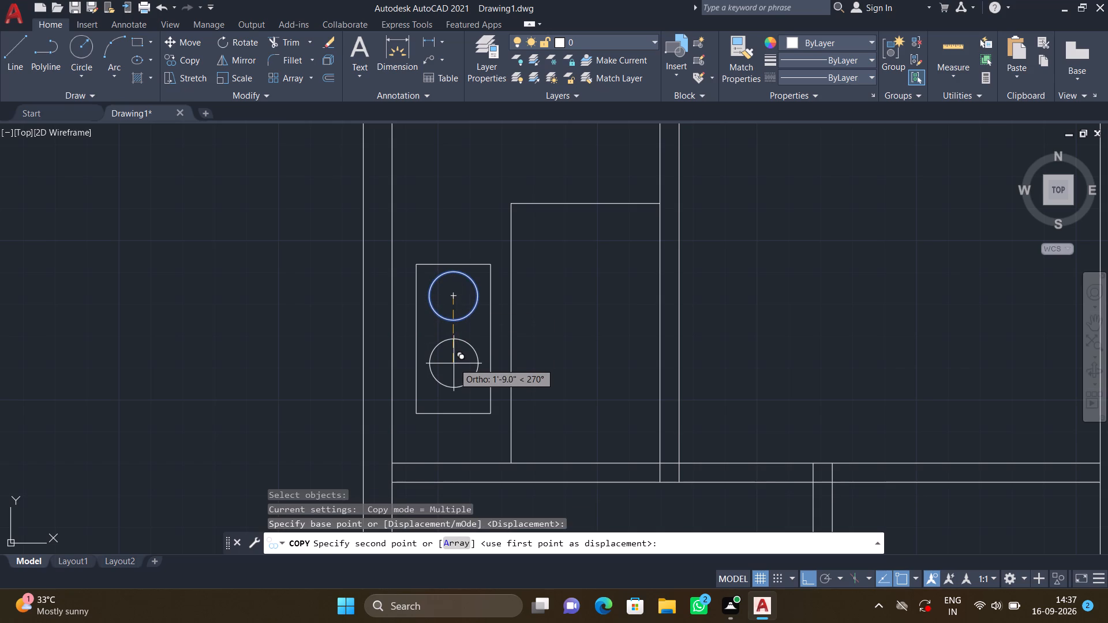
pyautogui.click(455, 376)
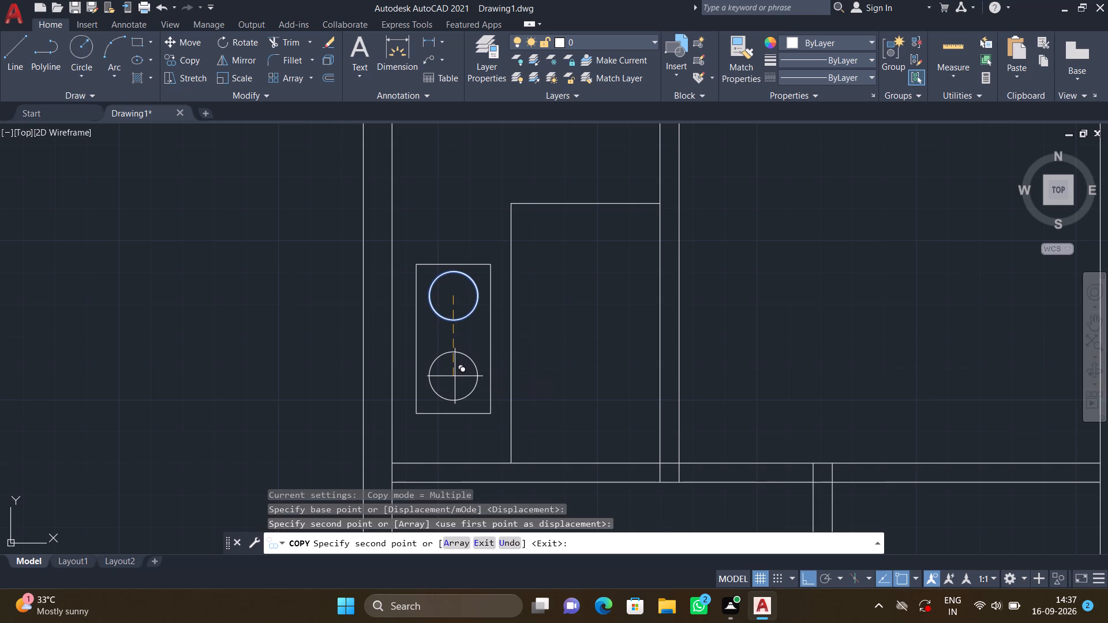
pyautogui.press('Return')
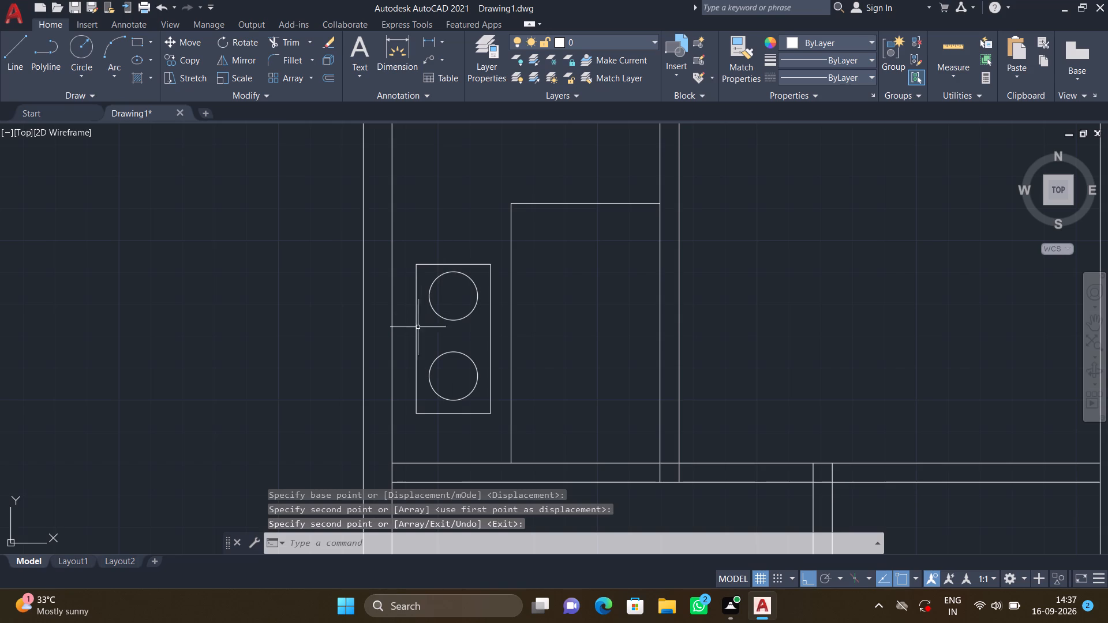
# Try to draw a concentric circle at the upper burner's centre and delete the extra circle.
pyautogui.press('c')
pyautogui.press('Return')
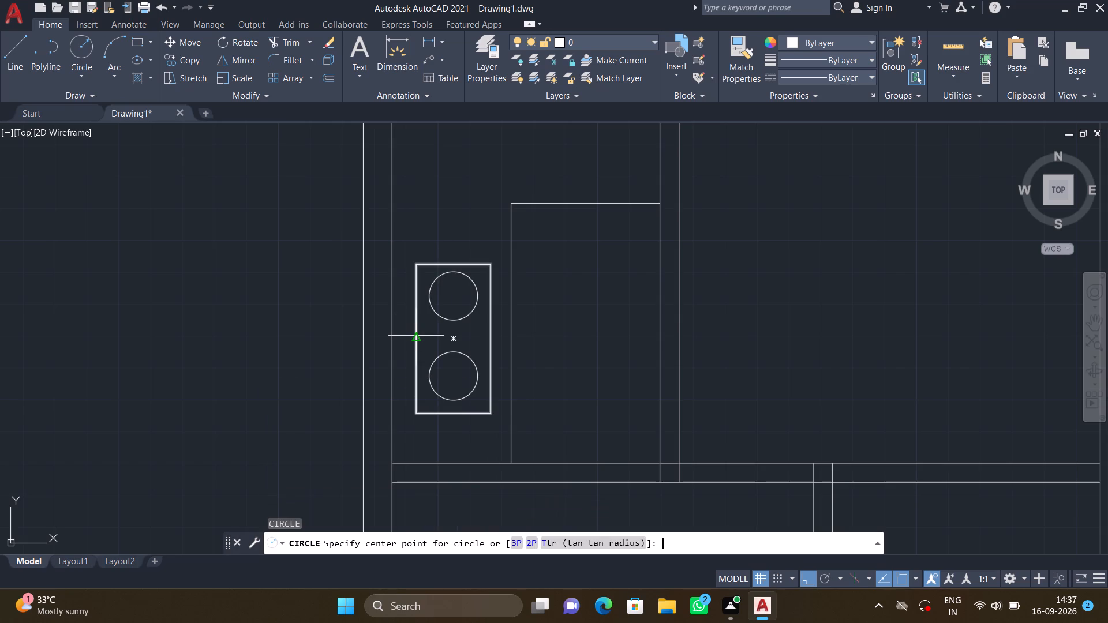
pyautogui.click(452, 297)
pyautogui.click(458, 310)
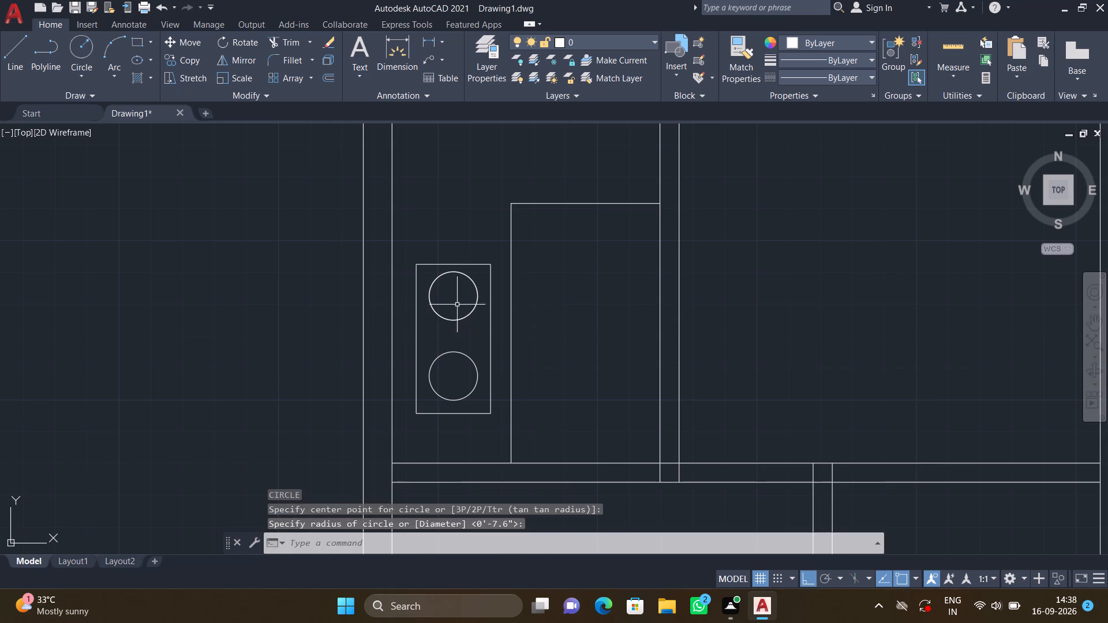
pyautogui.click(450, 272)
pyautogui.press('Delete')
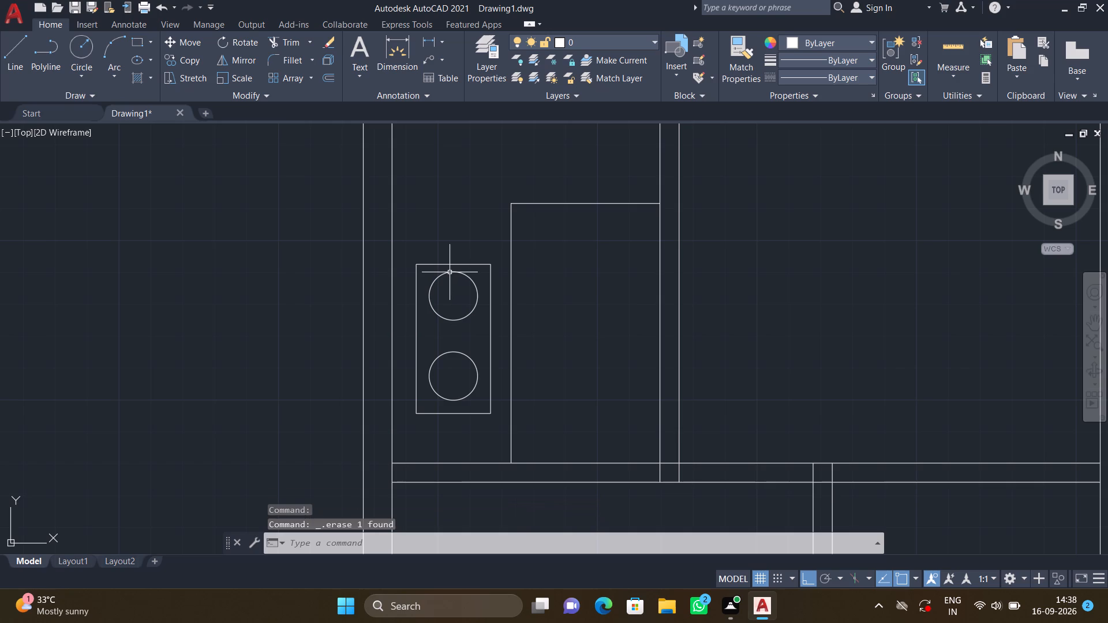
# Draw a small concentric circle of about 2.9" radius inside the upper burner circle.
pyautogui.press('c')
pyautogui.press('Return')
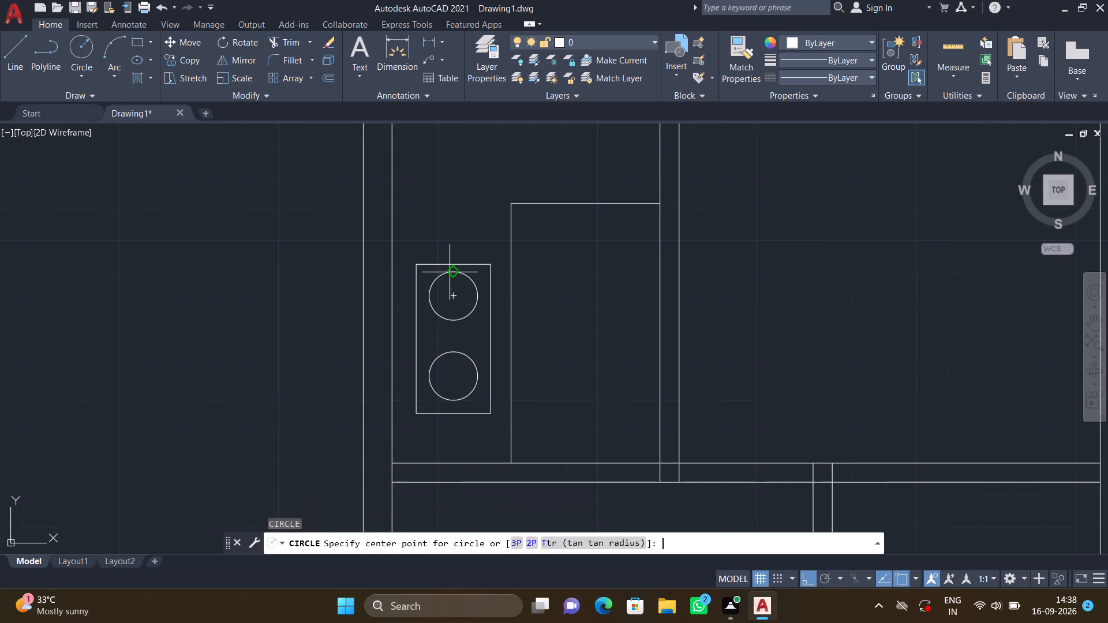
pyautogui.scroll(2, 448, 282)
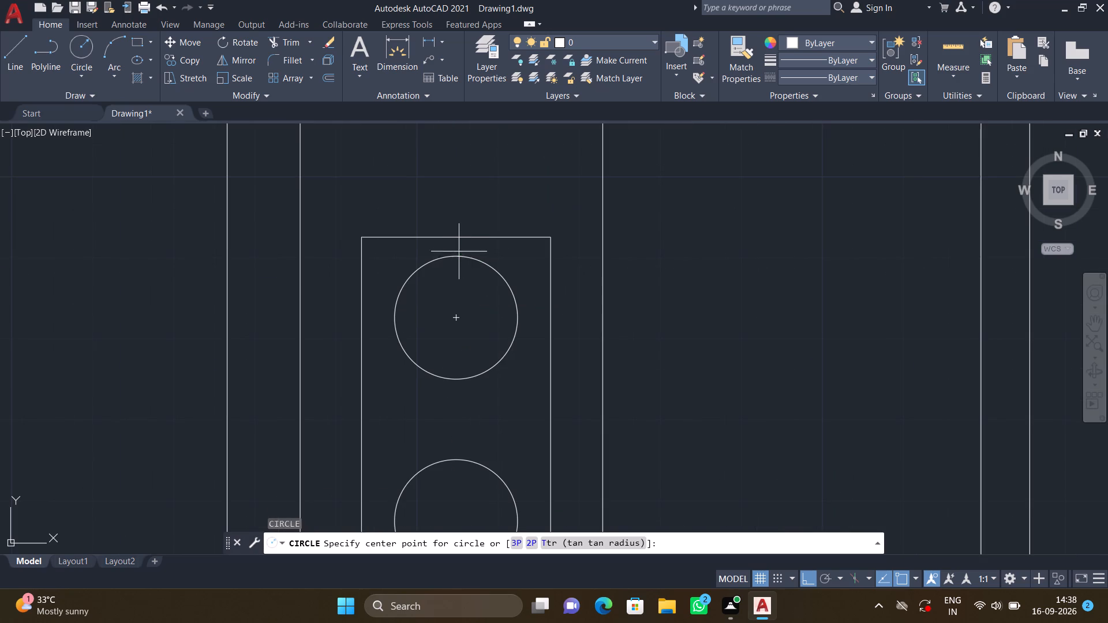
pyautogui.click(458, 320)
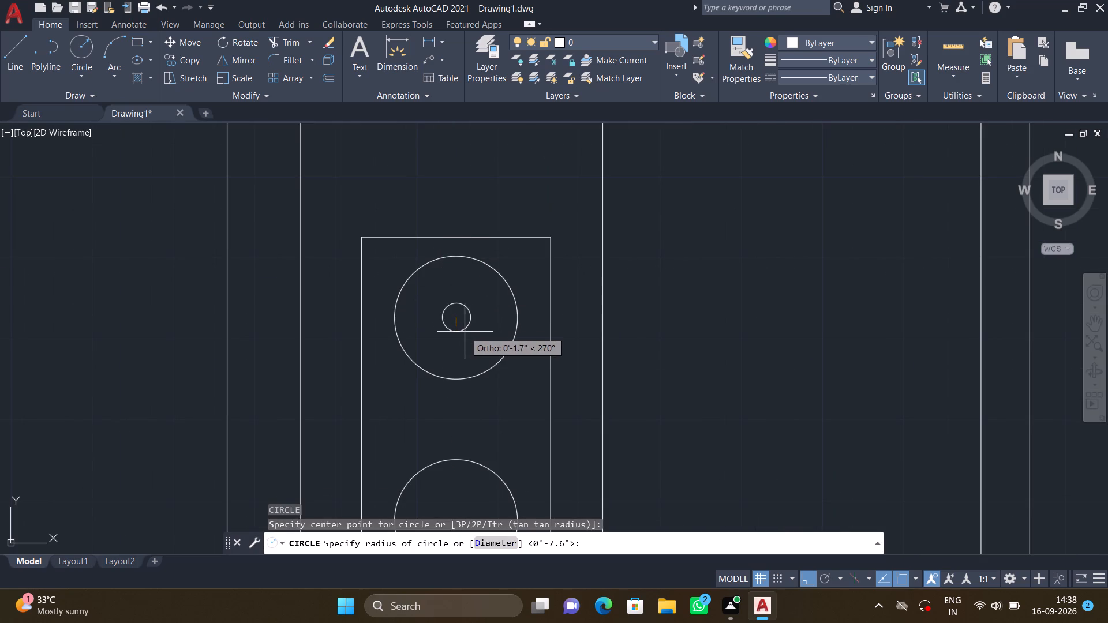
pyautogui.click(470, 341)
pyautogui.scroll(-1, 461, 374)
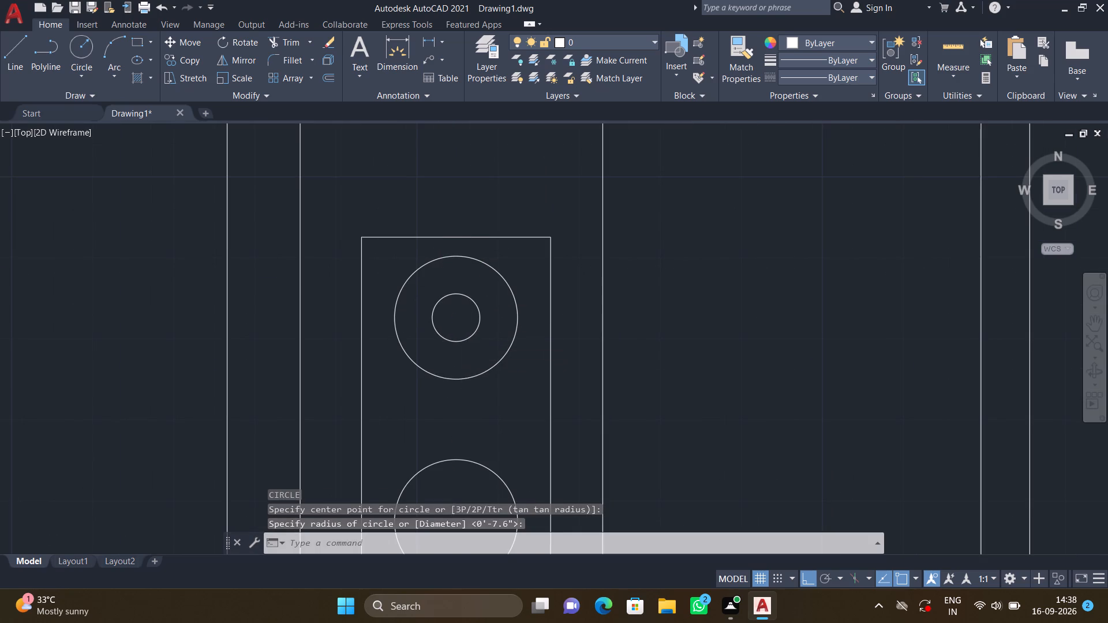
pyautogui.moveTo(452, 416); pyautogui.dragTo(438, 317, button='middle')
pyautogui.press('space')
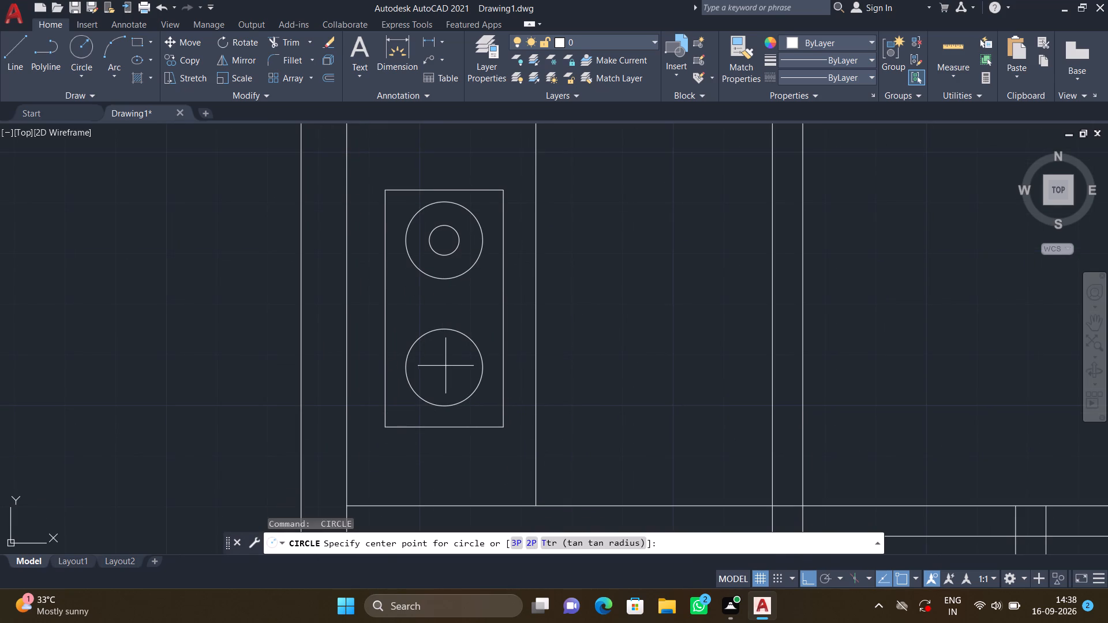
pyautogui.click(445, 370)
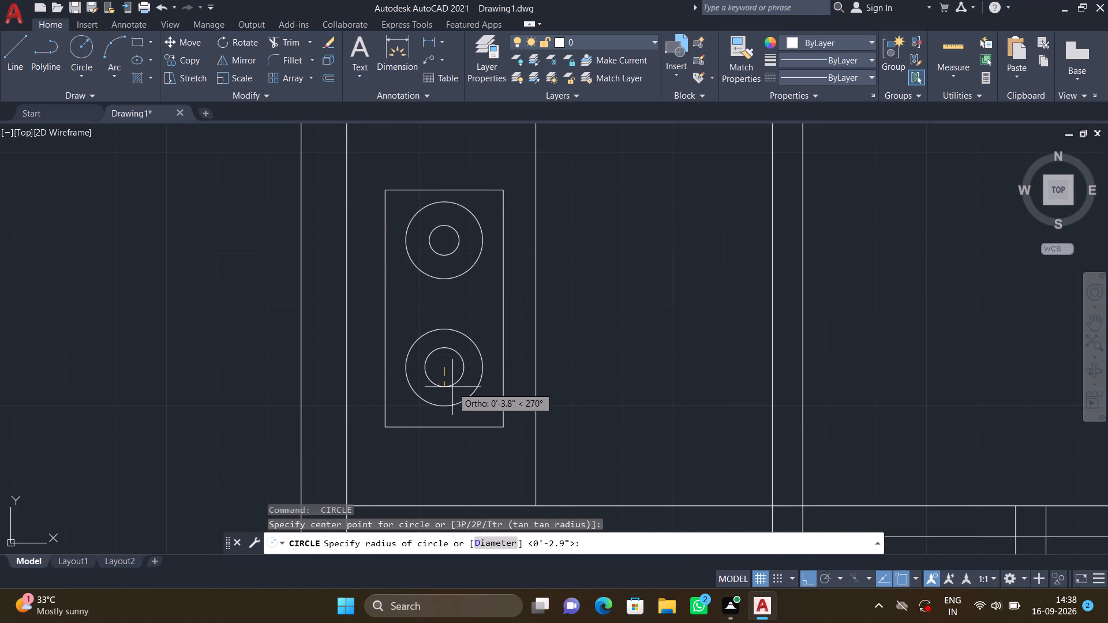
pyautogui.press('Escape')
# Copy the small inner circle from the upper burner's centre to the centre of the lower burner circle.
pyautogui.press('c')
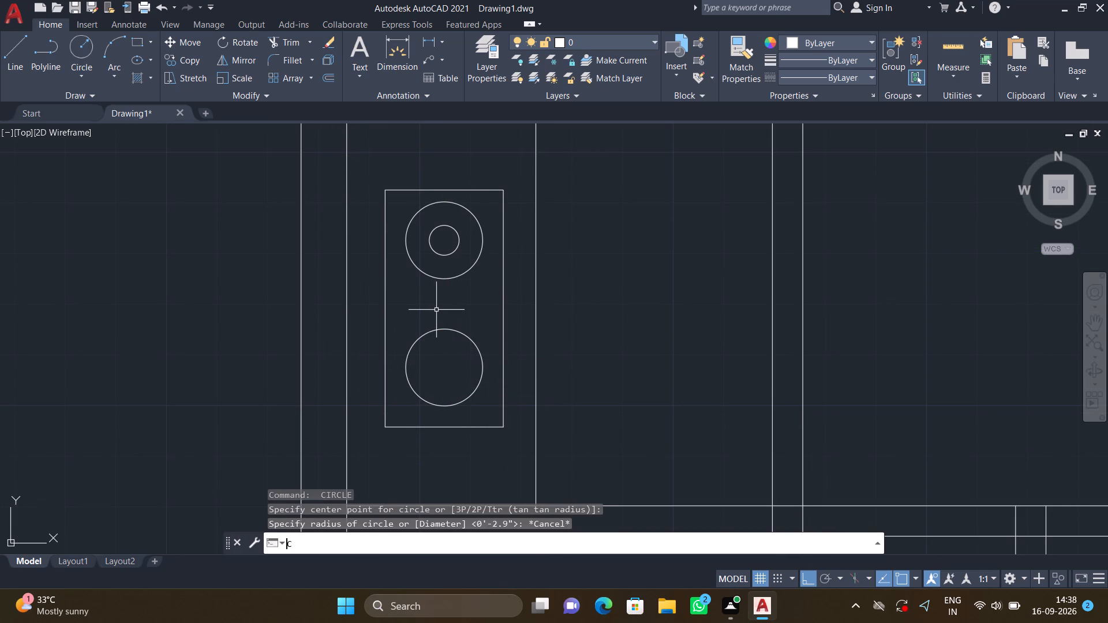
pyautogui.press('o')
pyautogui.press('Return')
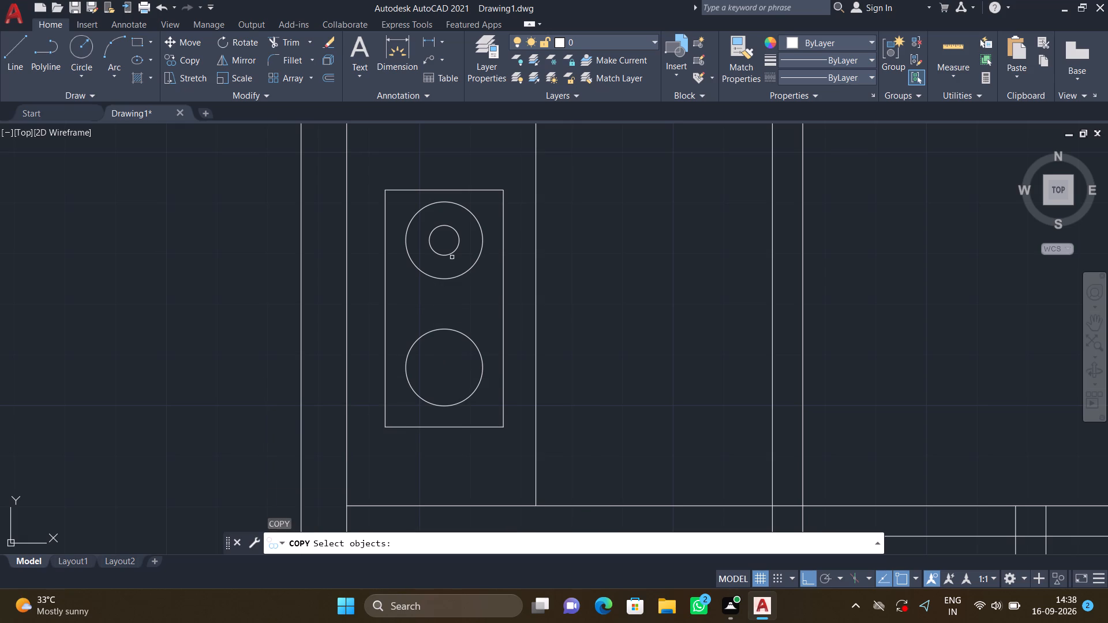
pyautogui.click(451, 254)
pyautogui.press('Return')
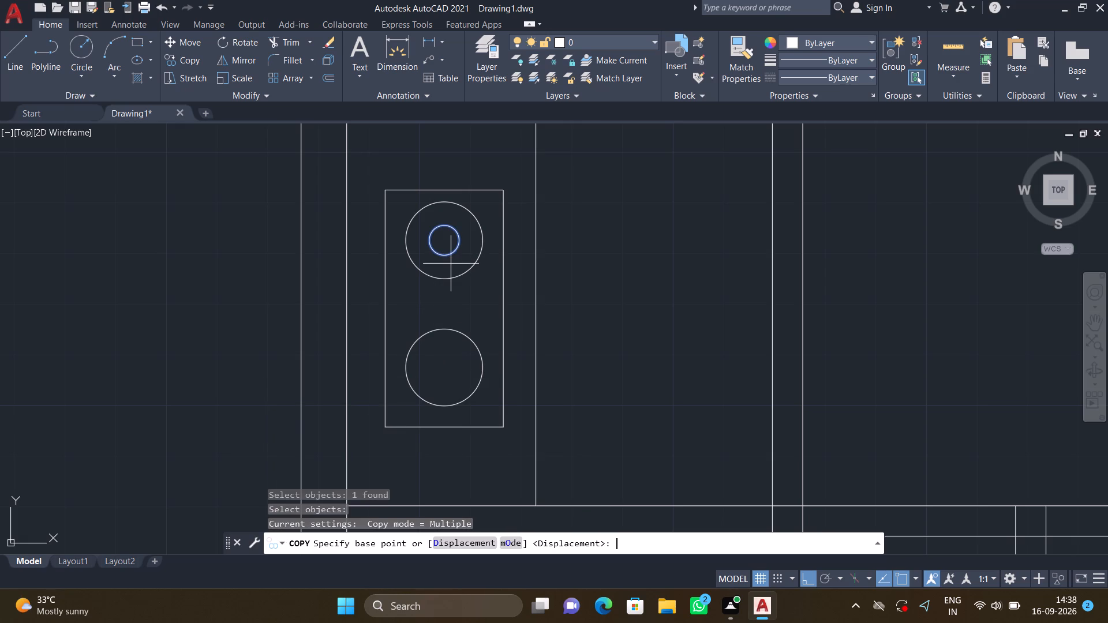
pyautogui.click(443, 237)
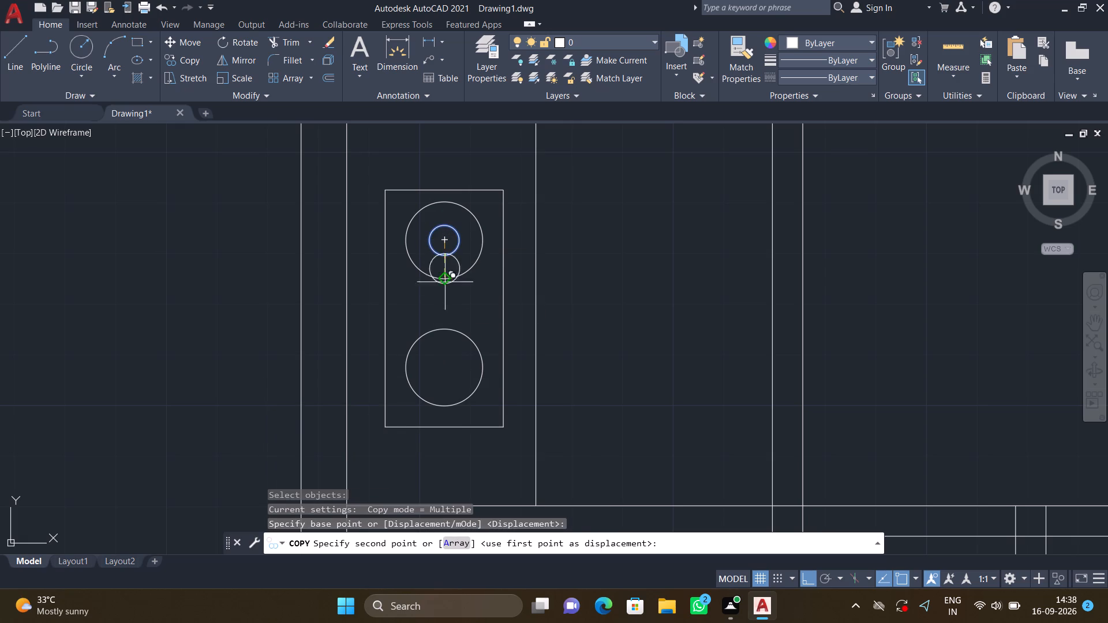
pyautogui.click(441, 366)
pyautogui.press('Return')
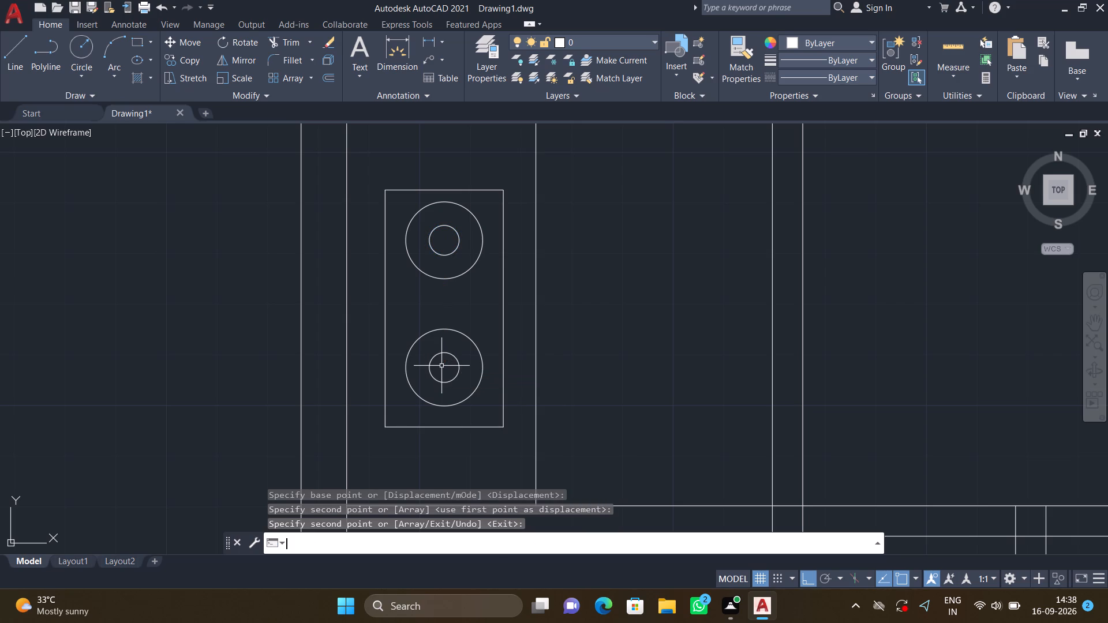
# Draw two lines from the upper burner's centre past its outer circle, one upward about 8.4" long and one to the right.
pyautogui.scroll(-1, 465, 291)
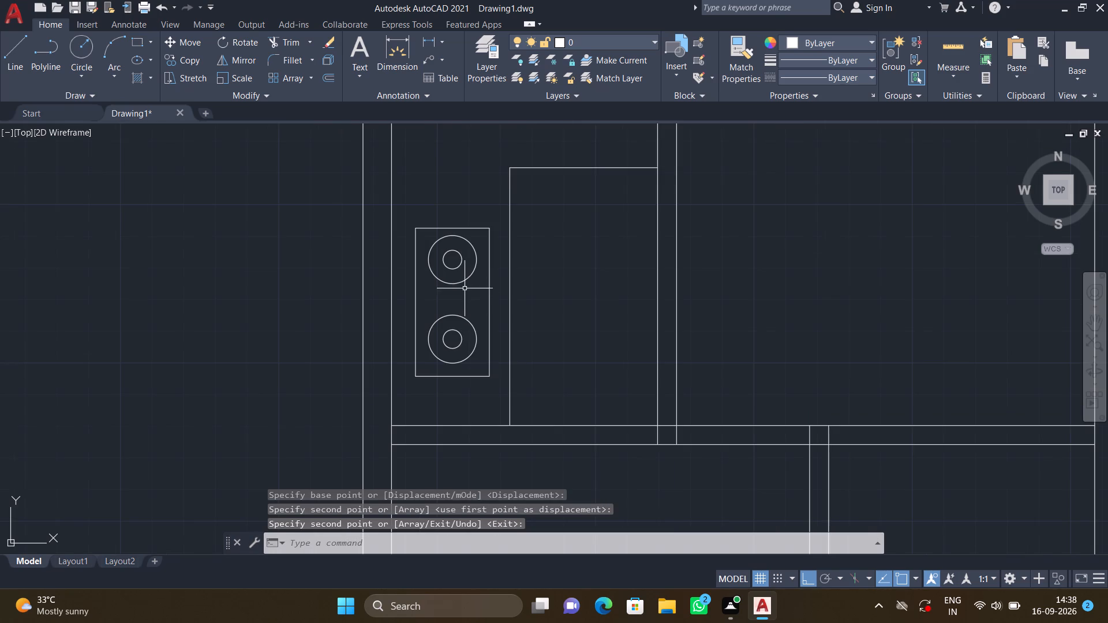
pyautogui.scroll(1, 454, 288)
pyautogui.press('l')
pyautogui.press('Return')
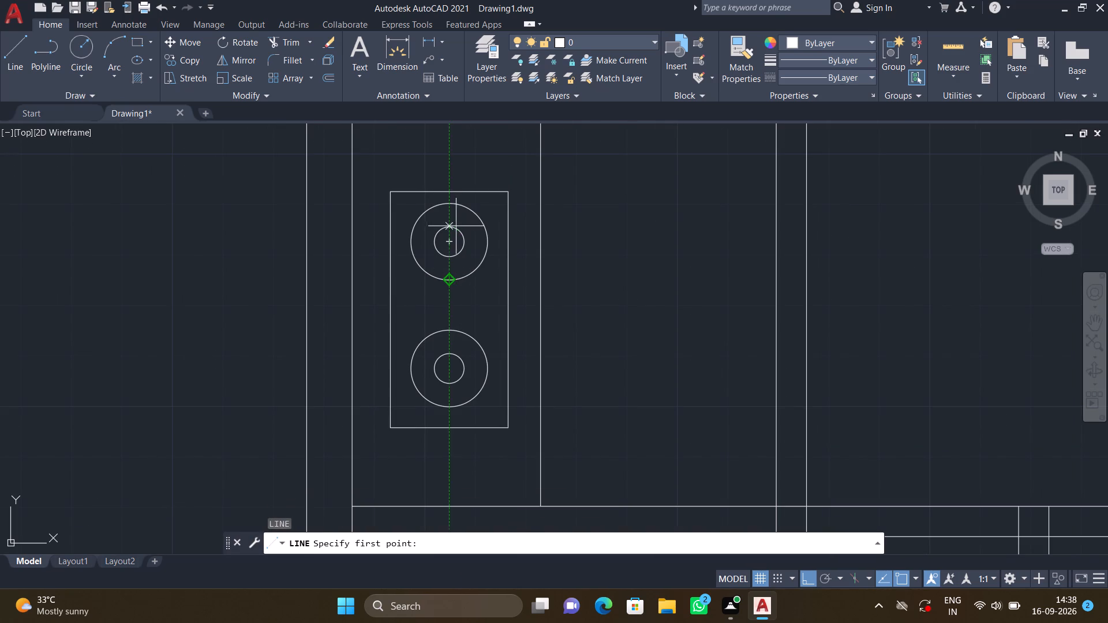
pyautogui.scroll(2, 451, 222)
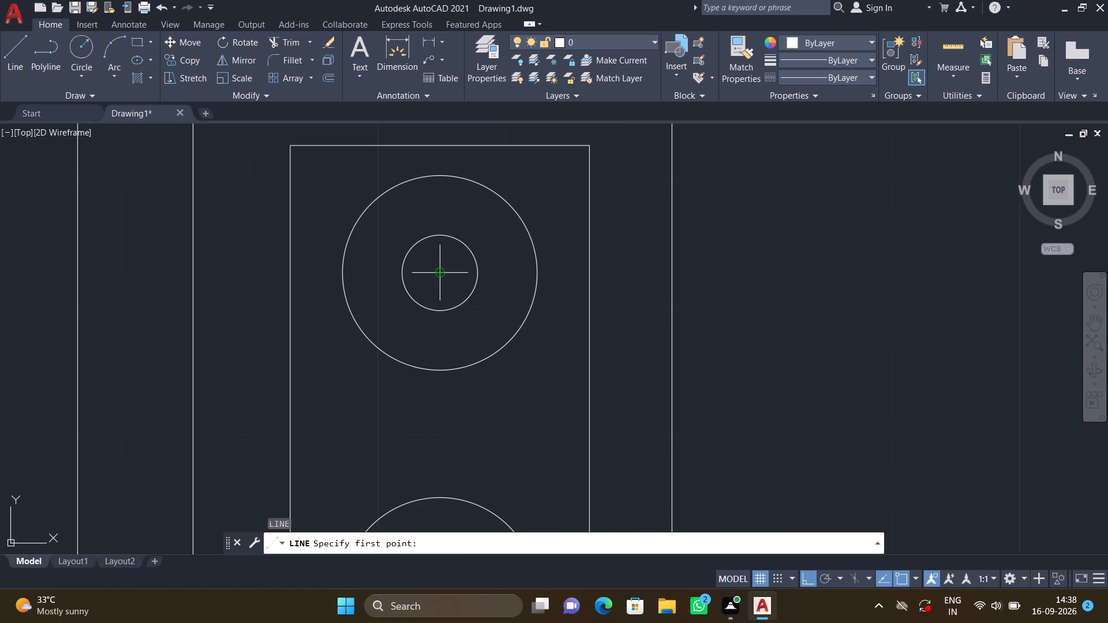
pyautogui.click(437, 271)
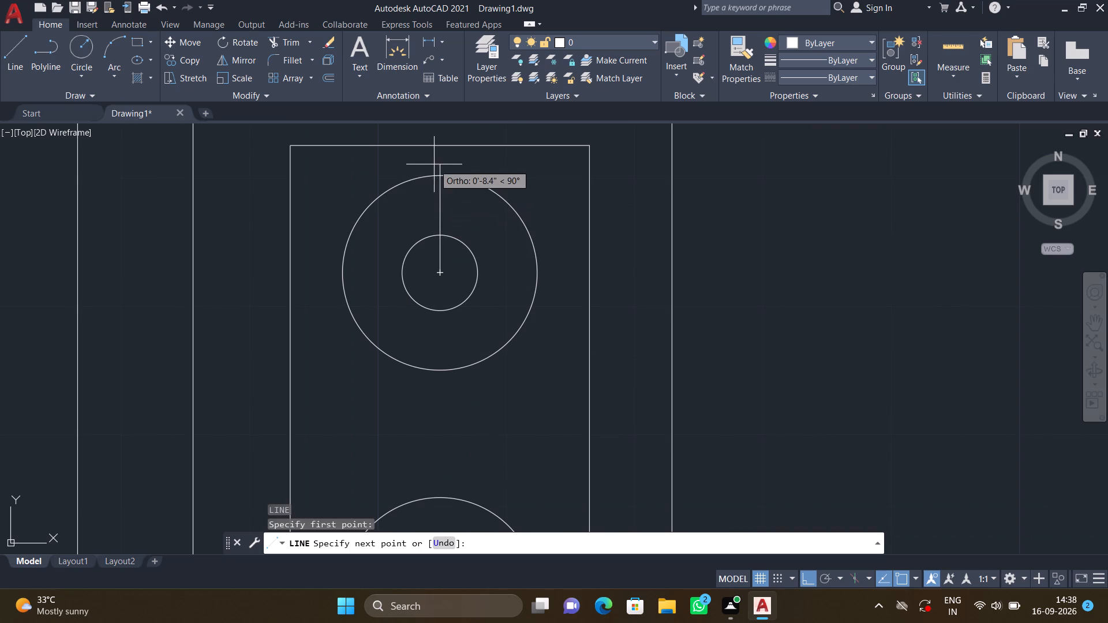
pyautogui.click(440, 164)
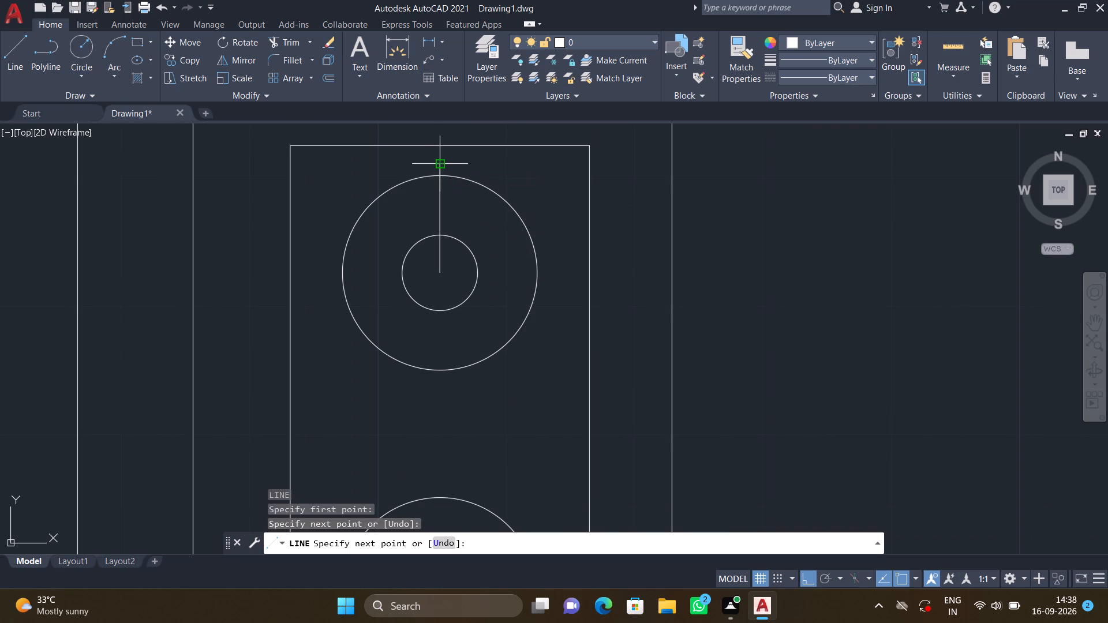
pyautogui.press('Return')
pyautogui.press('l')
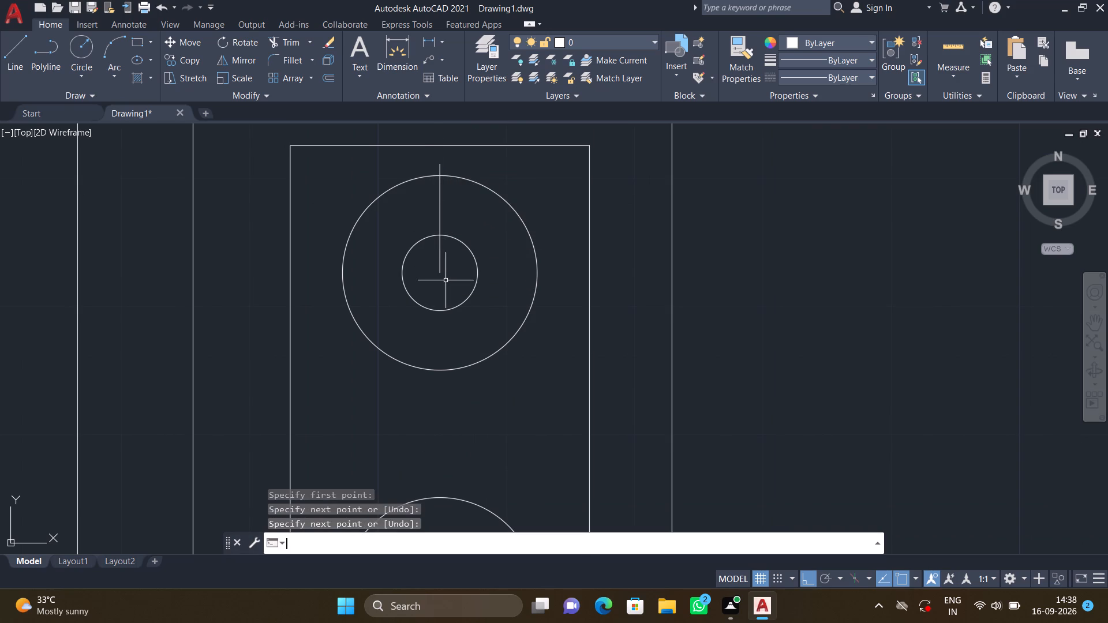
pyautogui.press('Return')
pyautogui.click(440, 275)
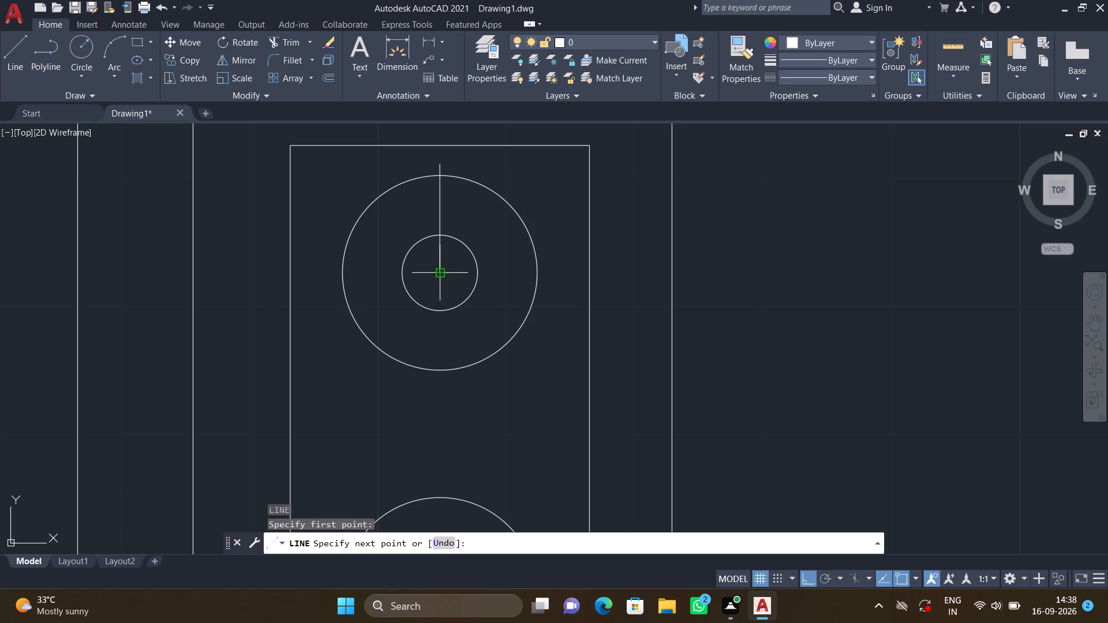
pyautogui.click(553, 275)
pyautogui.press('Return')
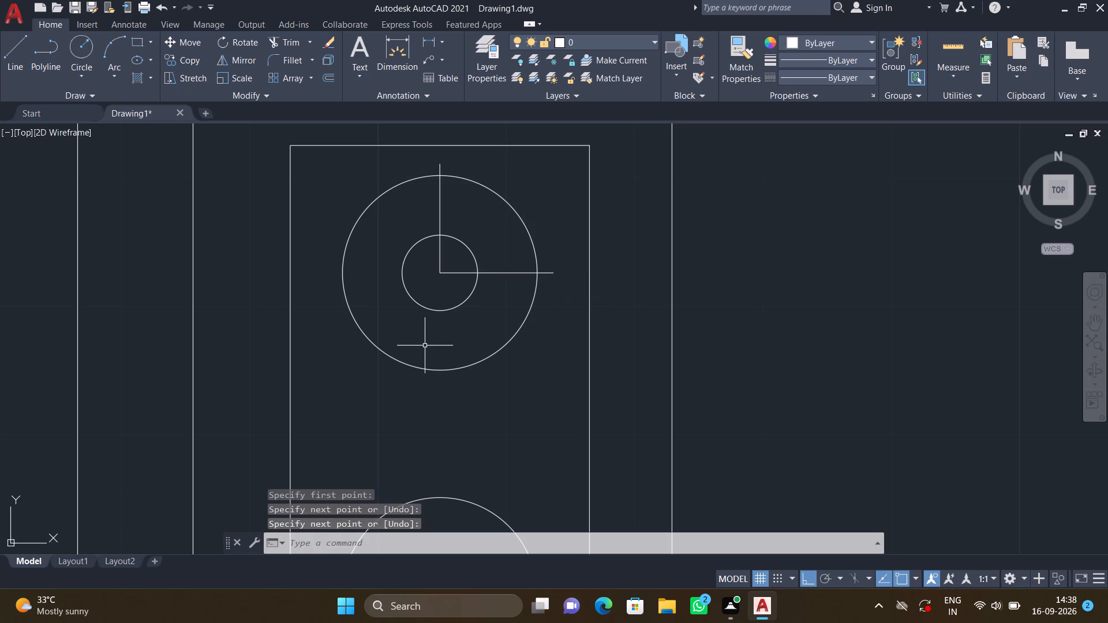
# Draw two more lines from the upper burner's centre, about 8.7" straight down and about 8.5" to the left.
pyautogui.press('l')
pyautogui.press('Return')
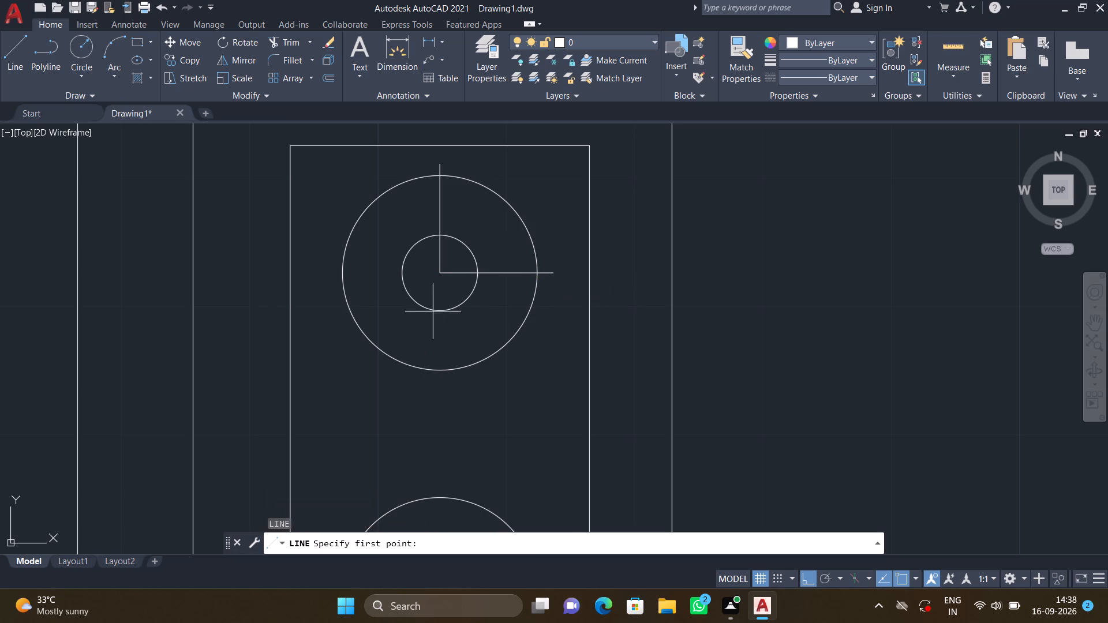
pyautogui.click(437, 272)
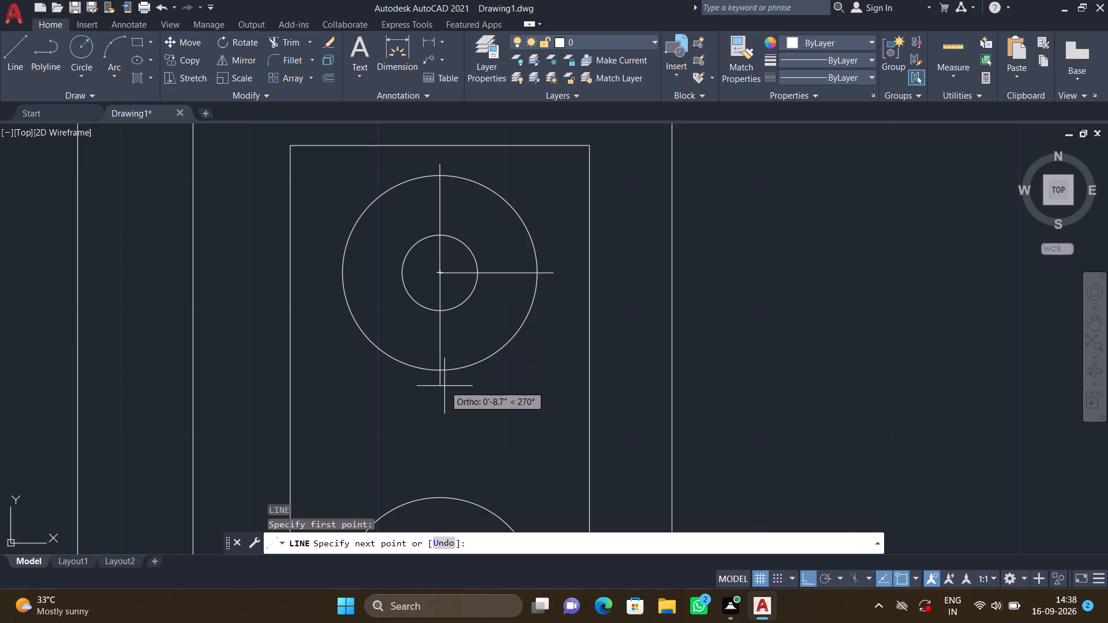
pyautogui.click(437, 386)
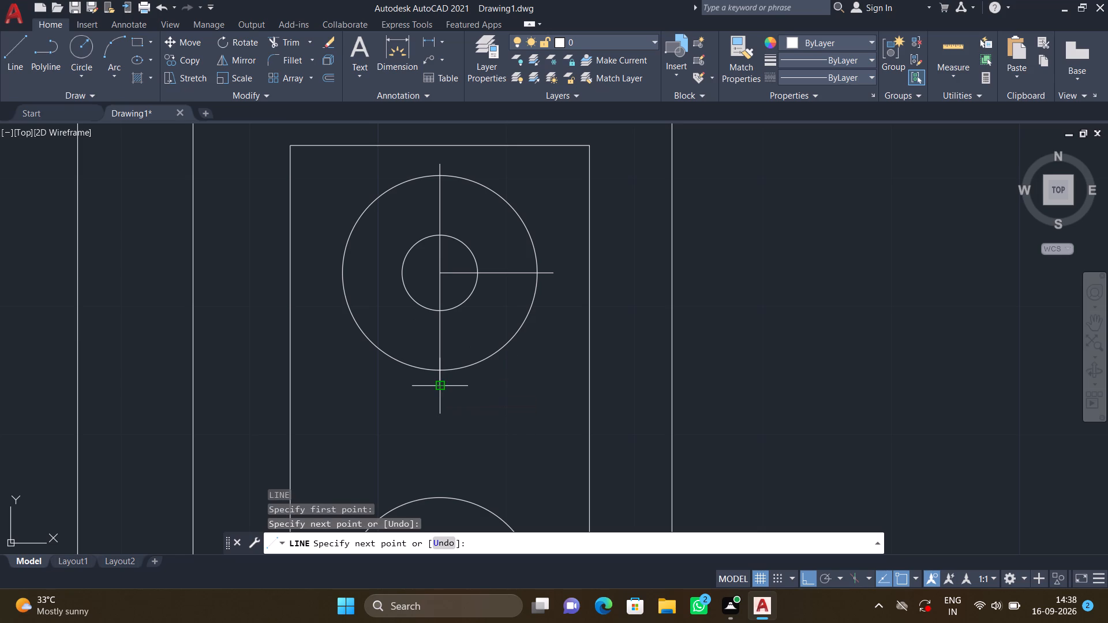
pyautogui.press('Return')
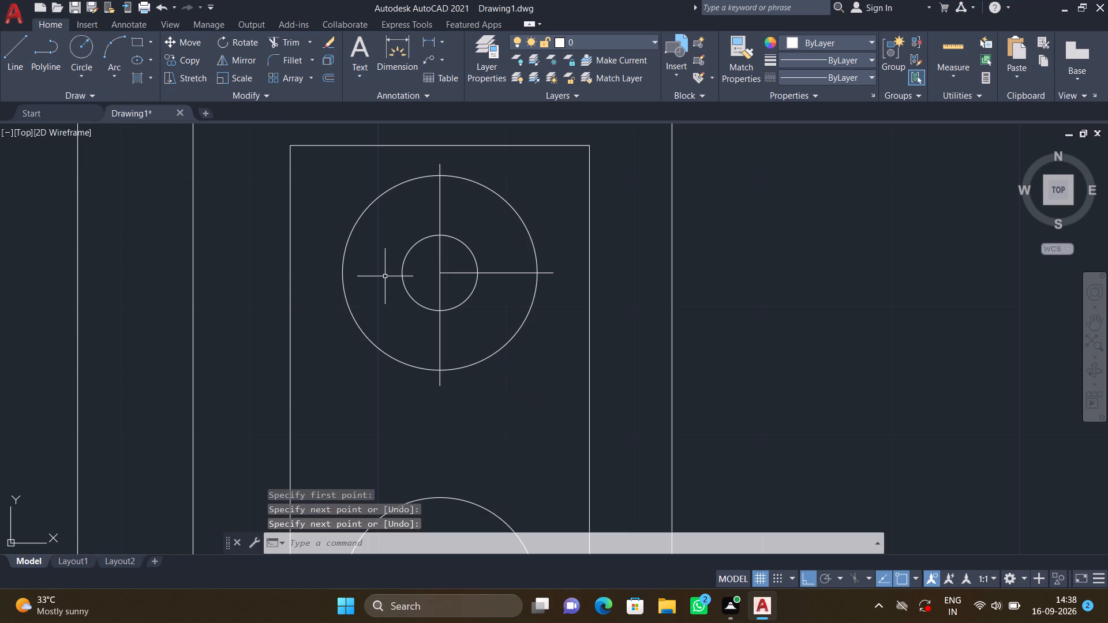
pyautogui.press('l')
pyautogui.press('Return')
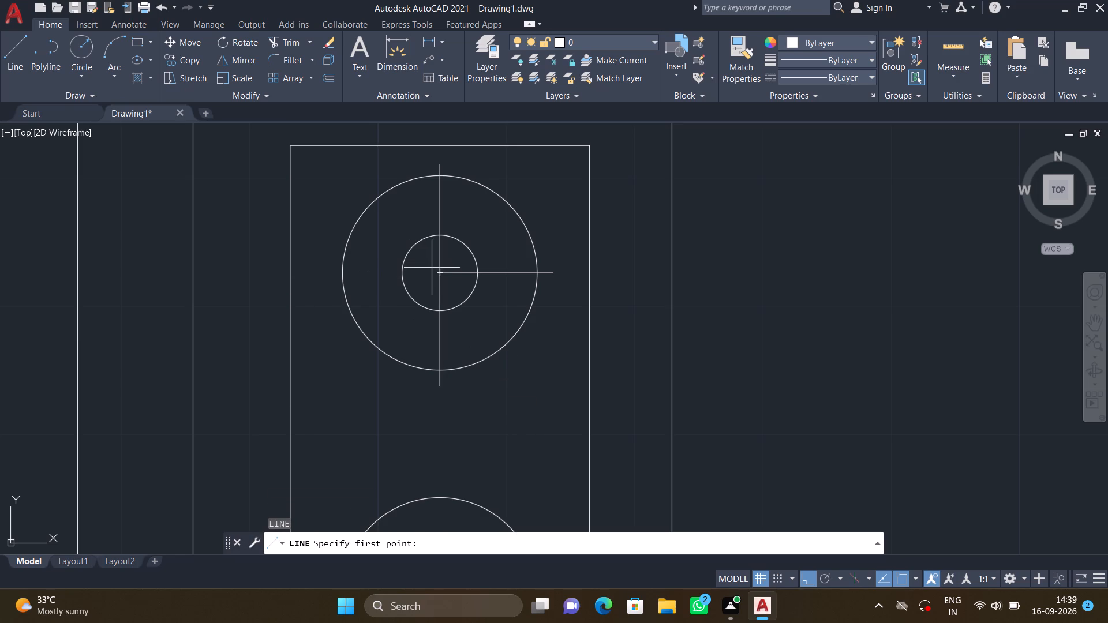
pyautogui.click(438, 272)
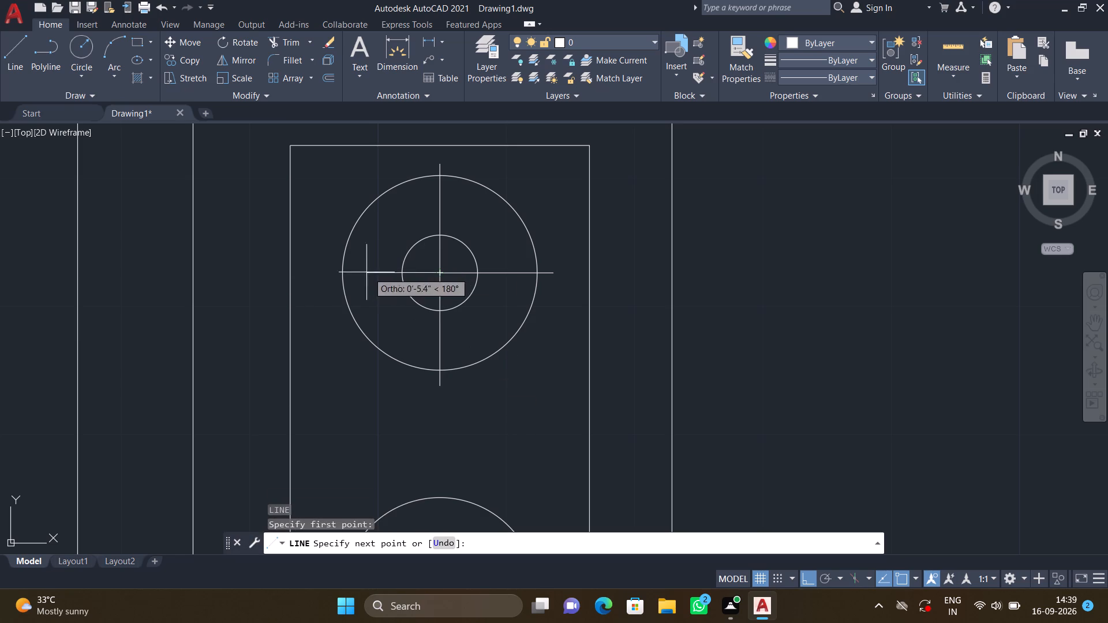
pyautogui.click(329, 274)
pyautogui.press('Return')
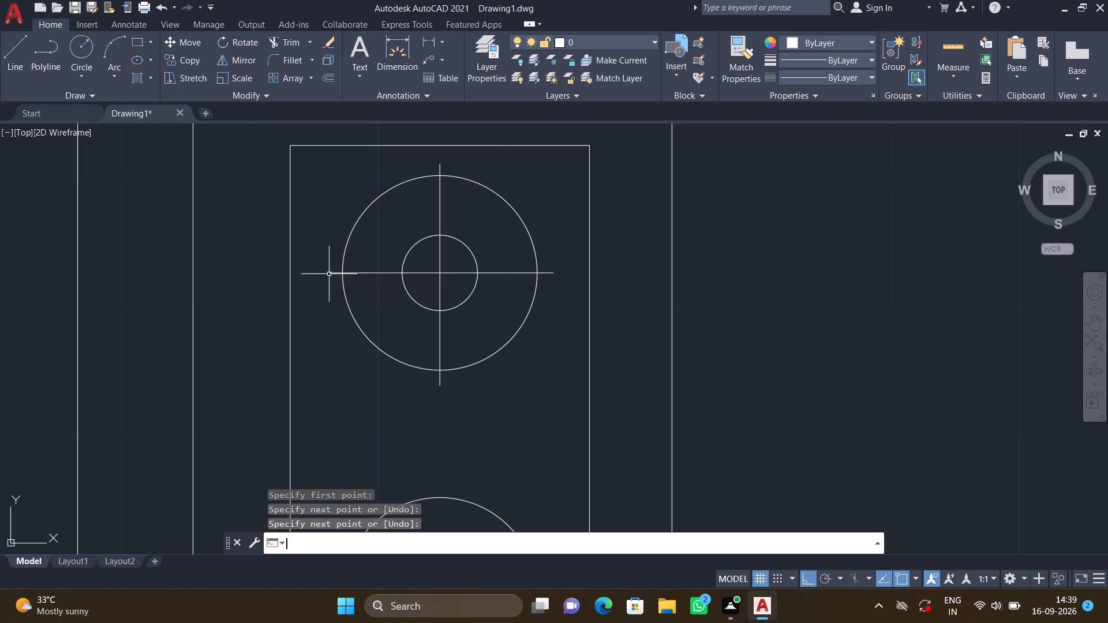
# Draw two lines about 9.4" long from the lower burner's centre, one straight up and one to the right.
pyautogui.scroll(-2, 329, 274)
pyautogui.moveTo(340, 339); pyautogui.dragTo(363, 226, button='middle')
pyautogui.middleClick(363, 226)
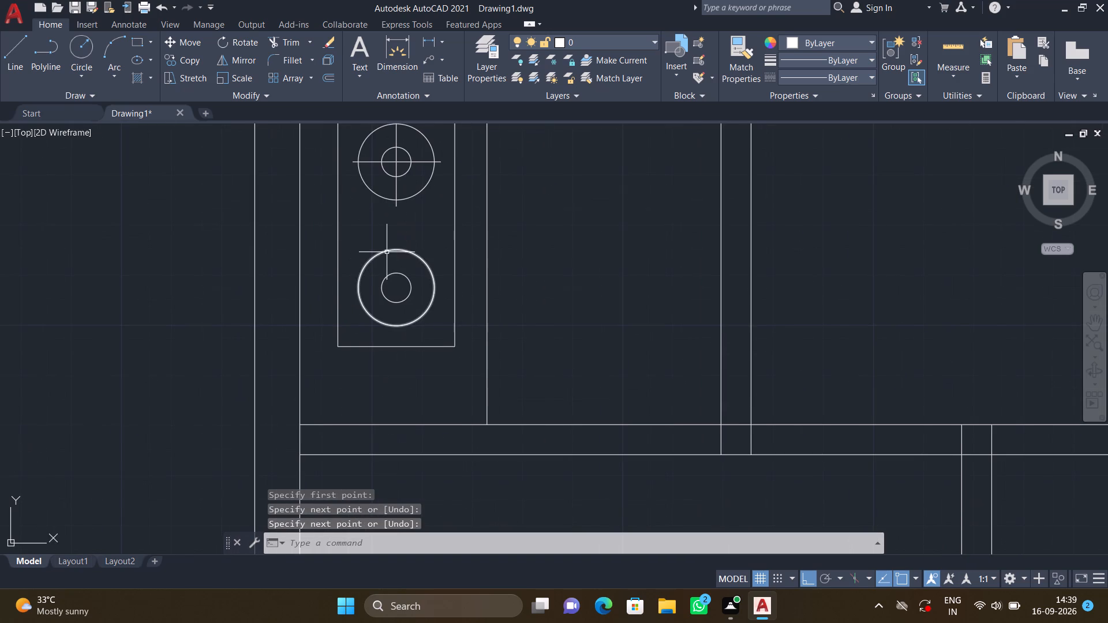
pyautogui.scroll(2, 387, 252)
pyautogui.press('l')
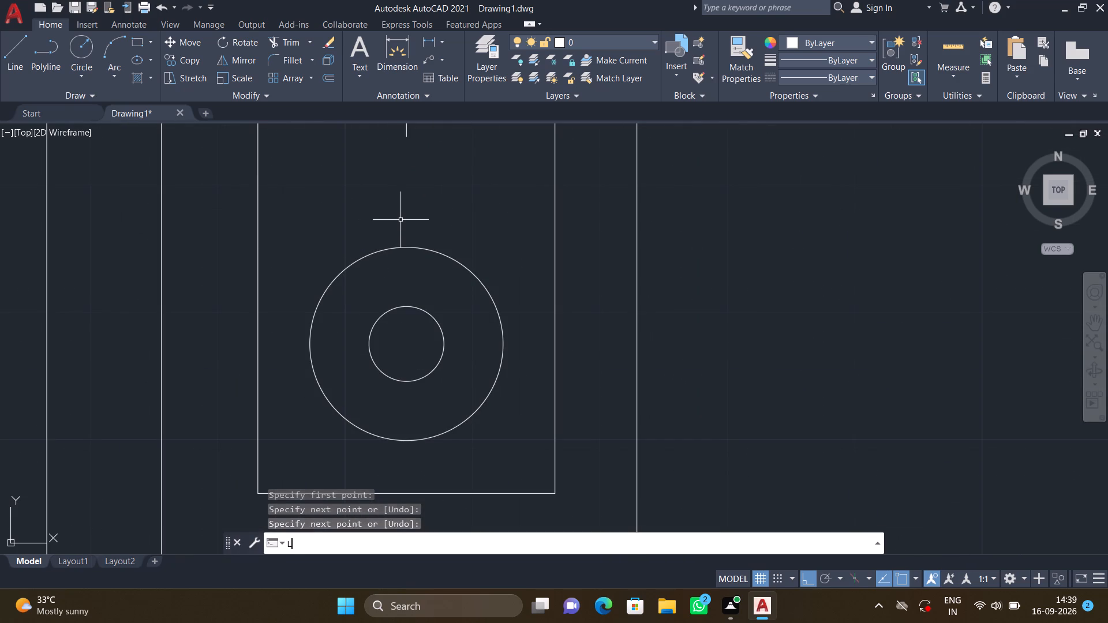
pyautogui.press('Return')
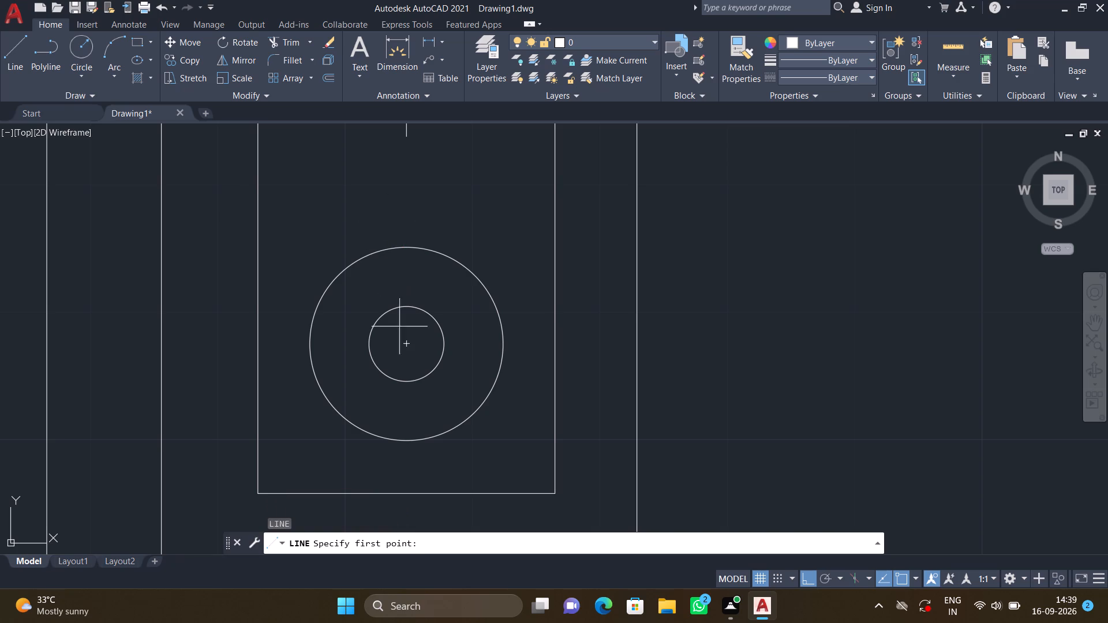
pyautogui.click(404, 343)
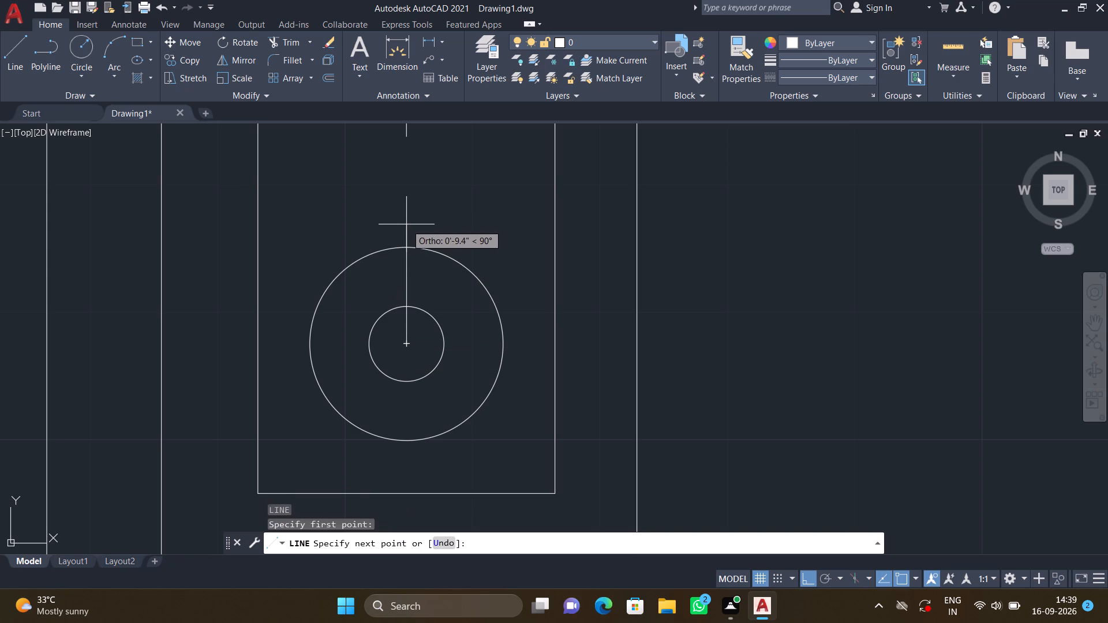
pyautogui.click(406, 224)
pyautogui.press('Return')
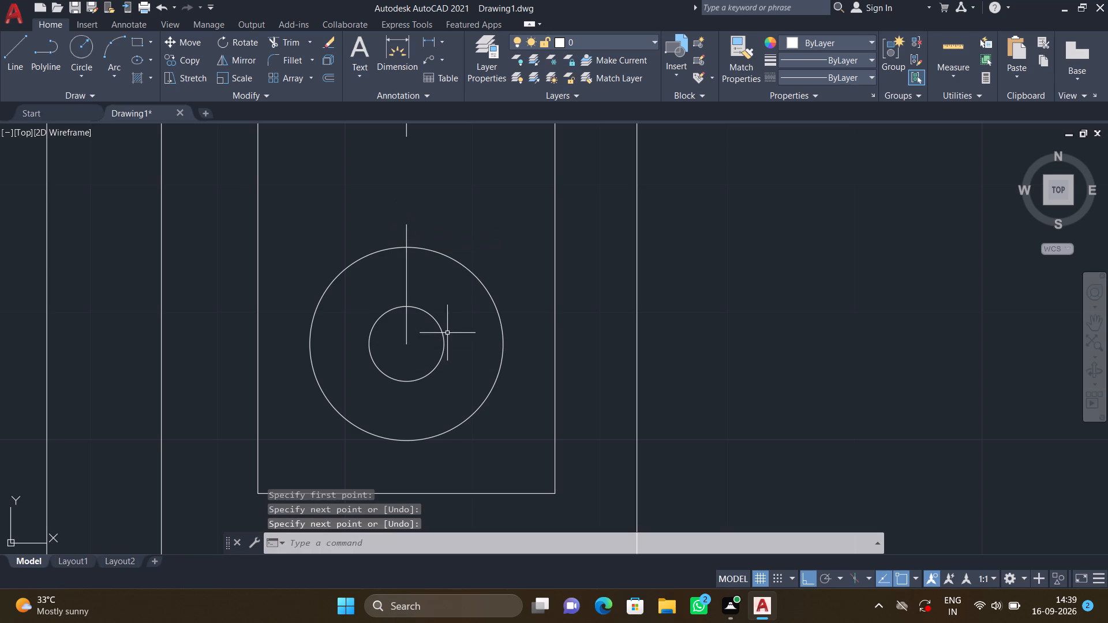
pyautogui.press('space')
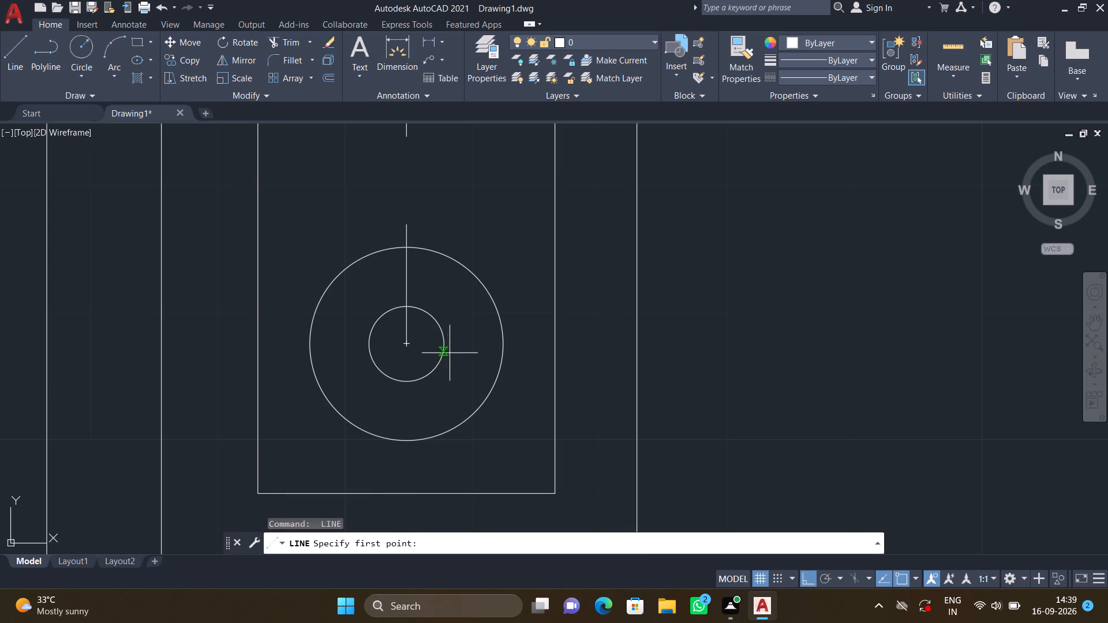
pyautogui.click(410, 340)
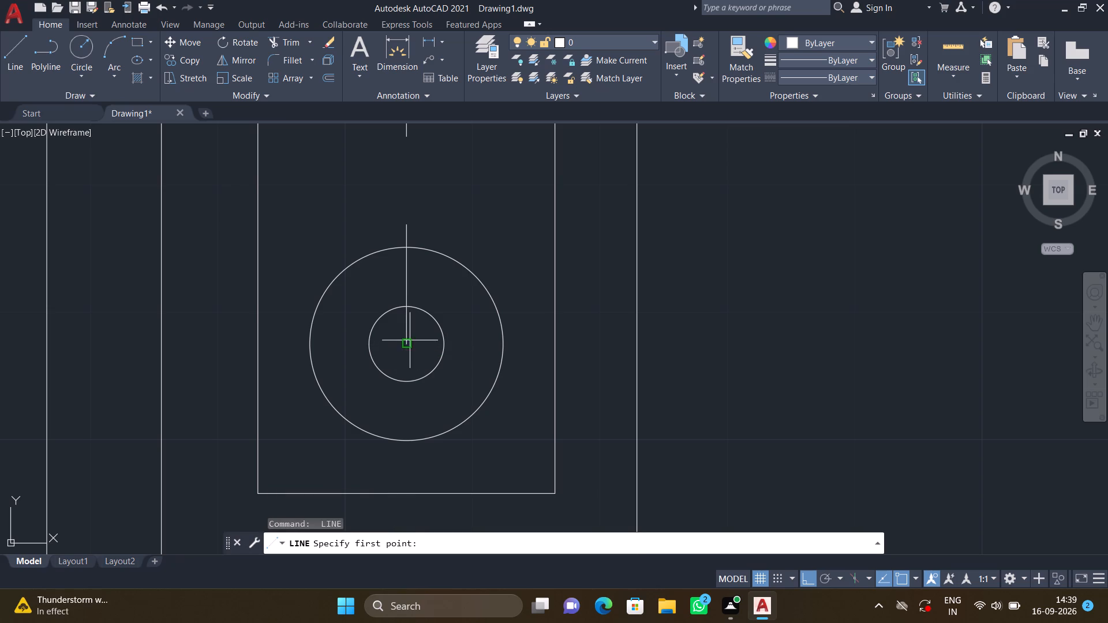
pyautogui.click(527, 346)
pyautogui.press('Return')
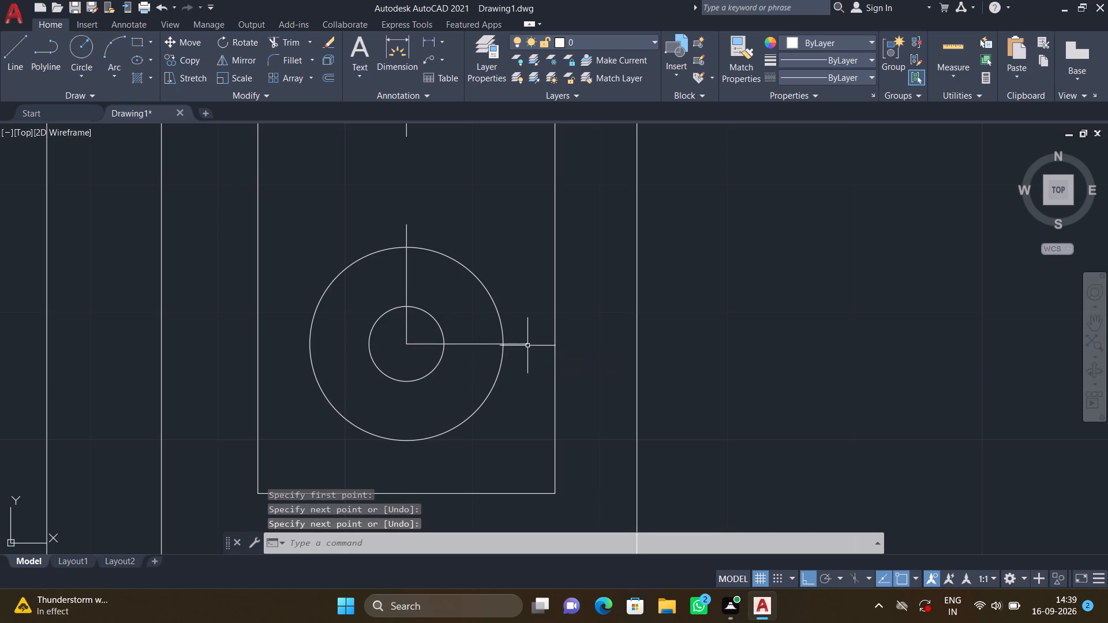
# Draw two more lines from the lower burner's centre, about 9.0" straight down and about 9.2" to the left.
pyautogui.press('l')
pyautogui.press('Return')
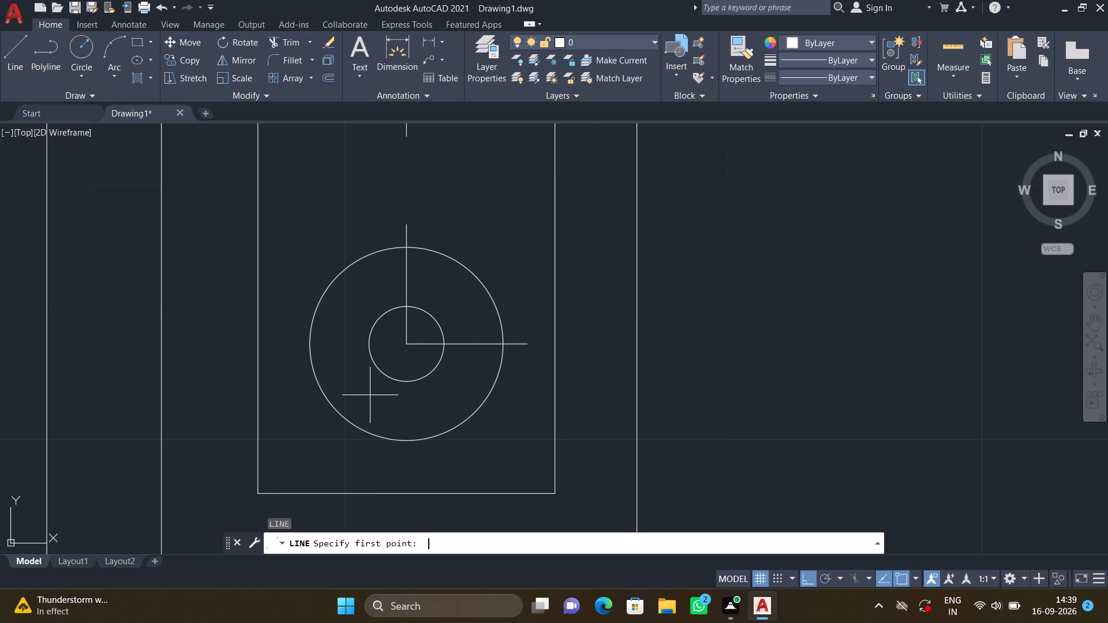
pyautogui.click(407, 342)
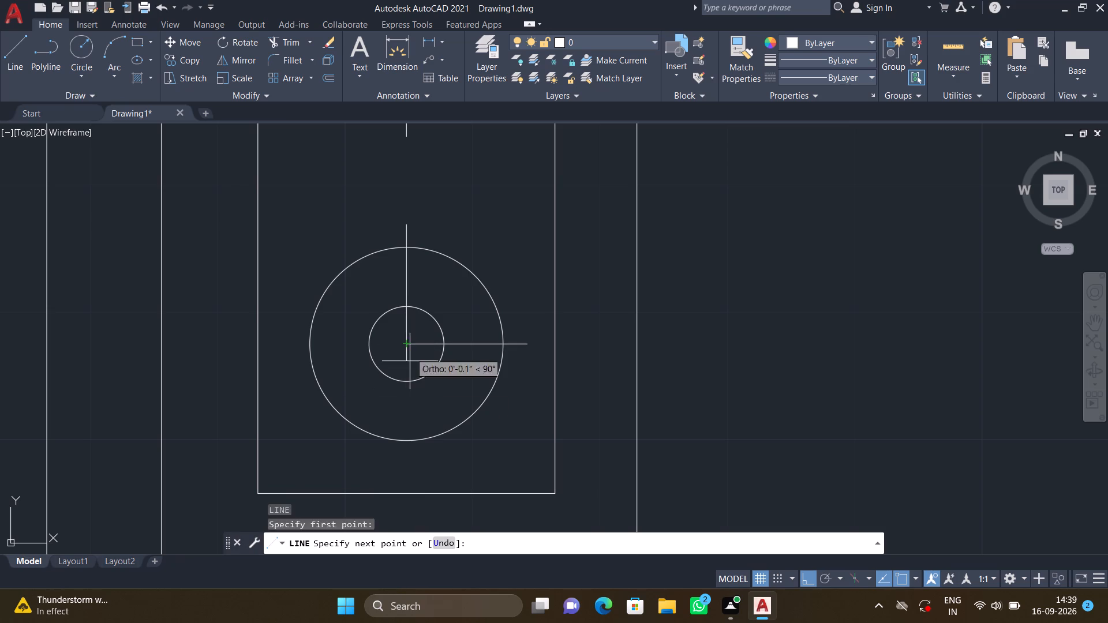
pyautogui.click(405, 459)
pyautogui.press('Return')
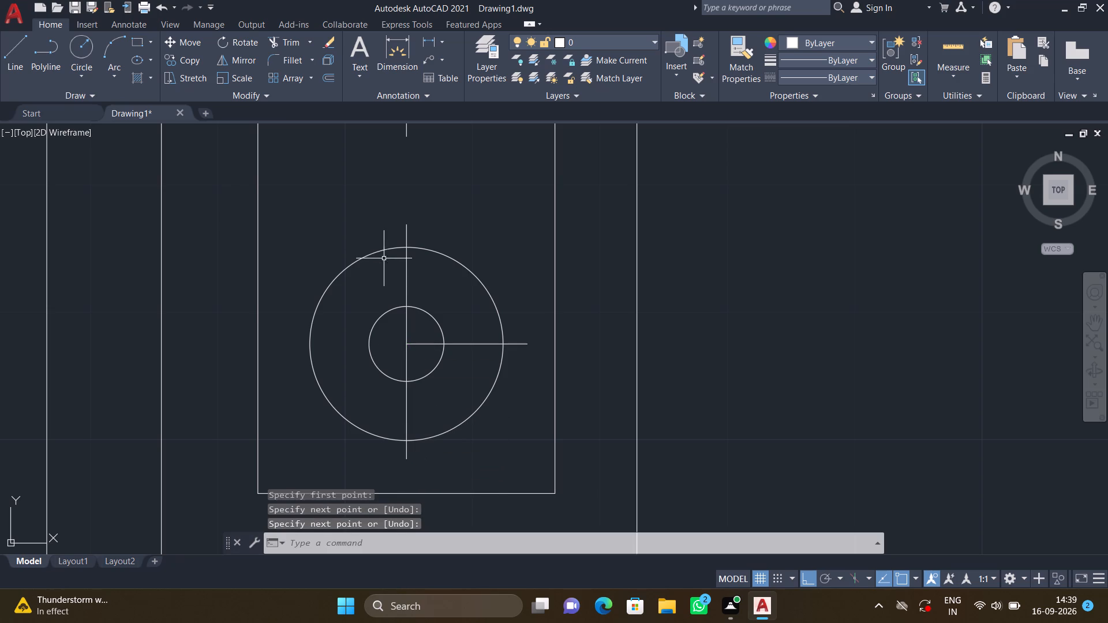
pyautogui.press('l')
pyautogui.press('Return')
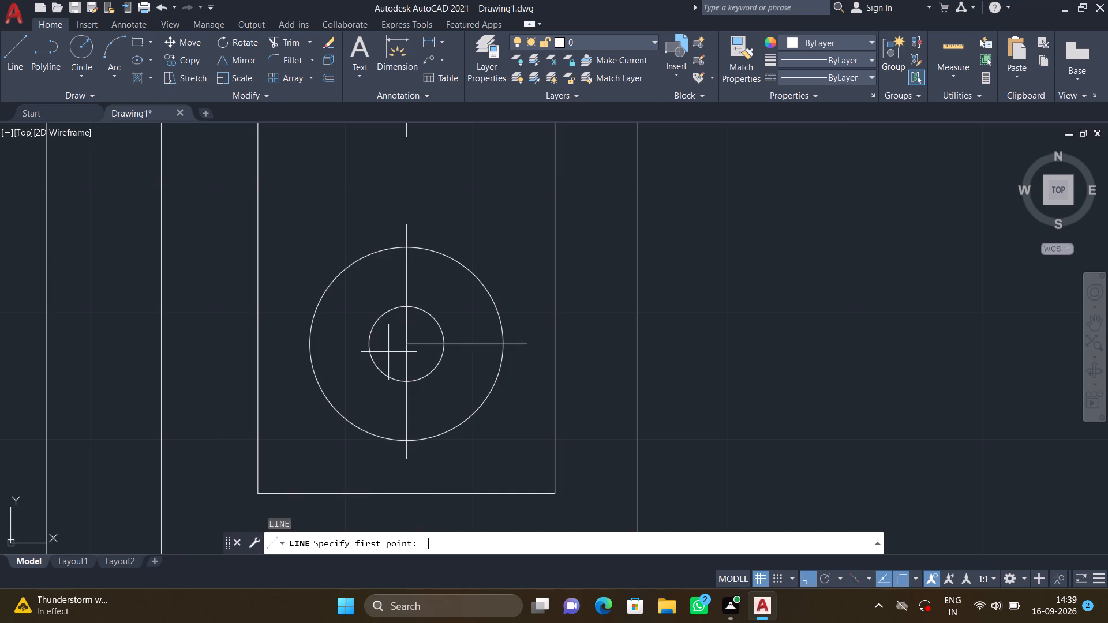
pyautogui.click(408, 345)
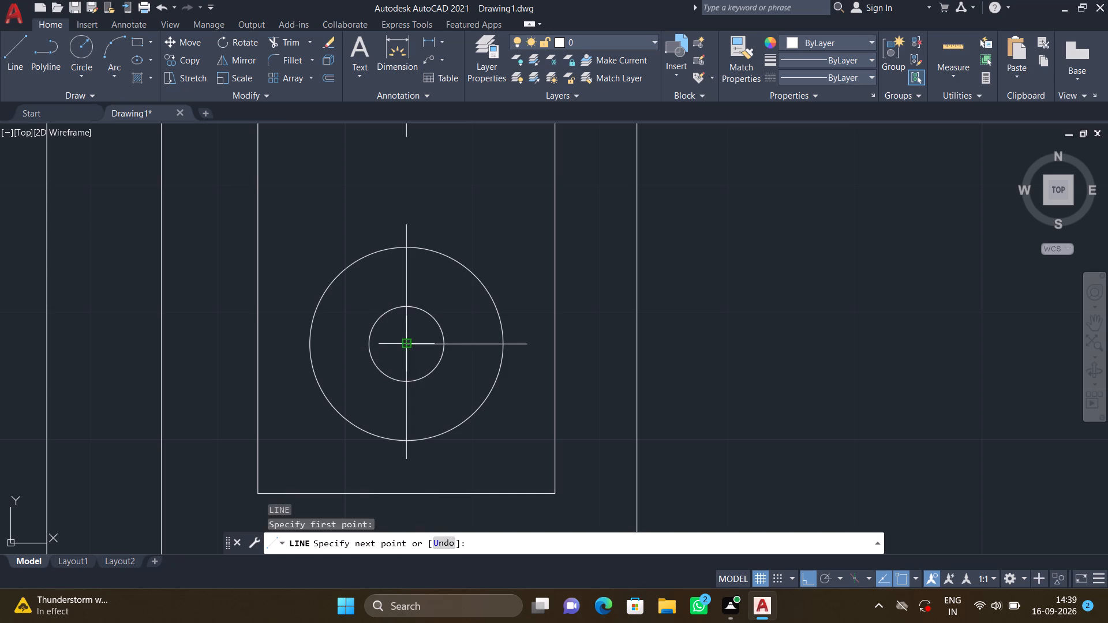
pyautogui.click(290, 346)
pyautogui.press('Return')
# With ortho off, draw a diagonal line across the stove outline's upper-left corner, from its left edge to its top edge.
pyautogui.scroll(-2, 322, 346)
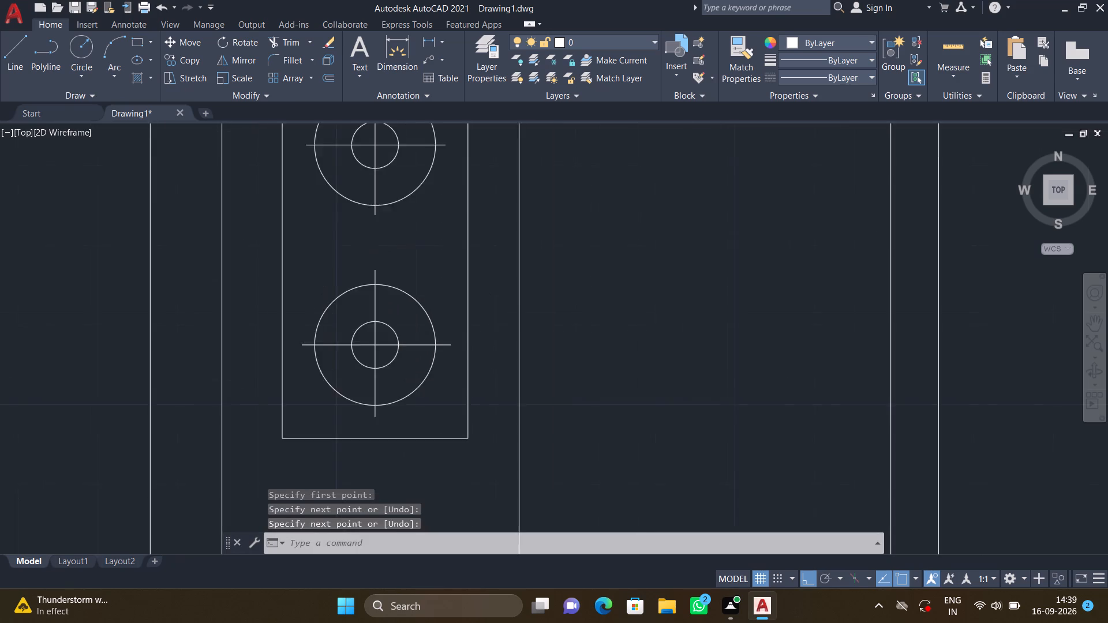
pyautogui.scroll(-1, 355, 337)
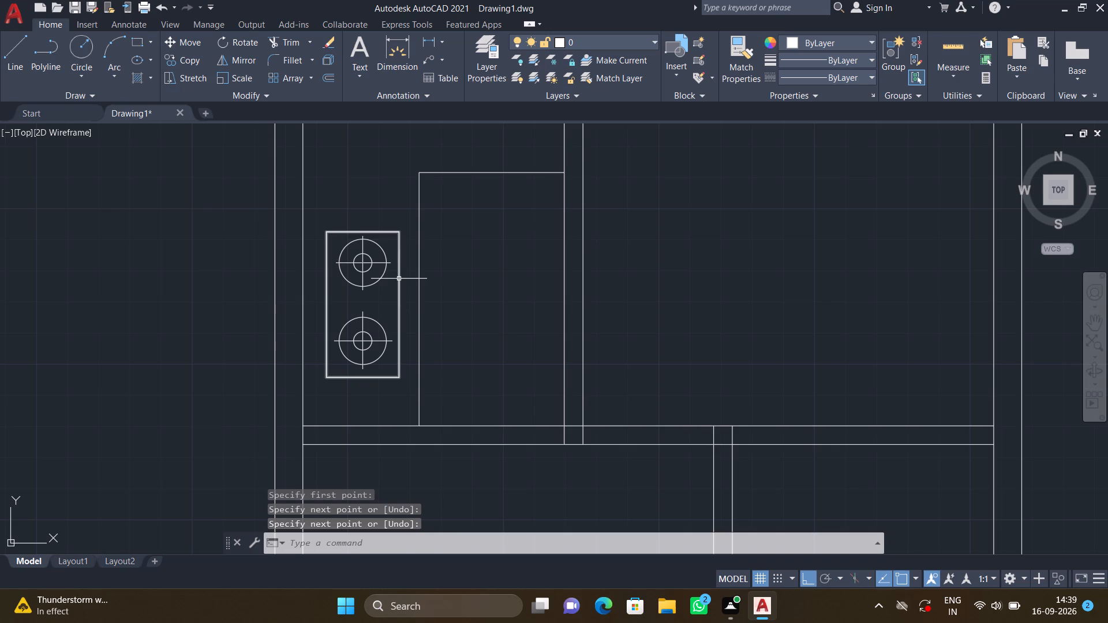
pyautogui.scroll(1, 336, 232)
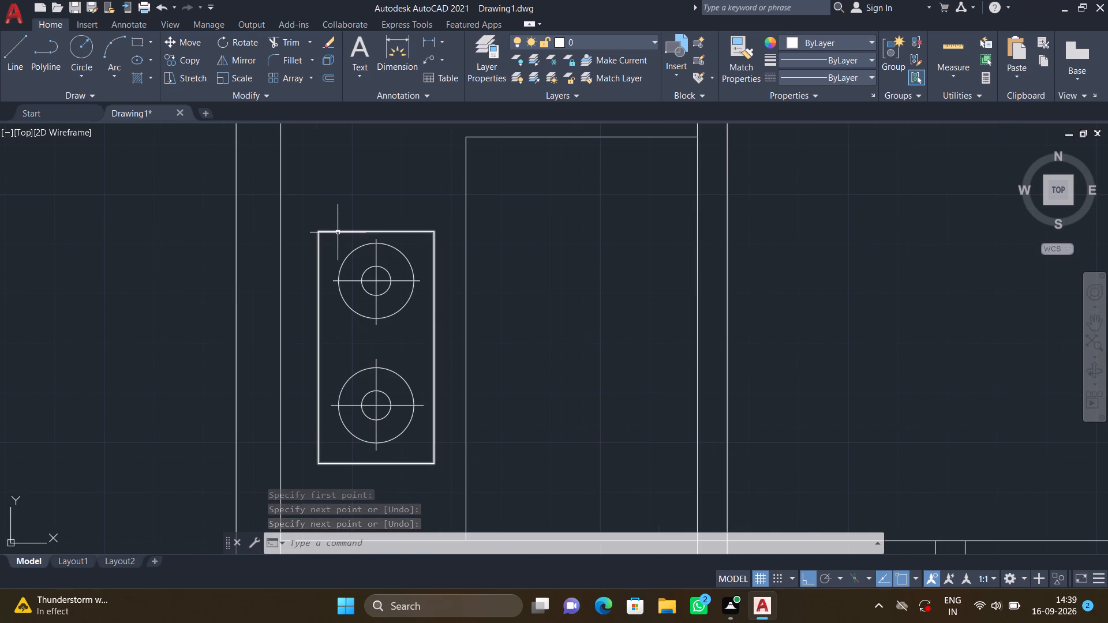
pyautogui.press('F8')
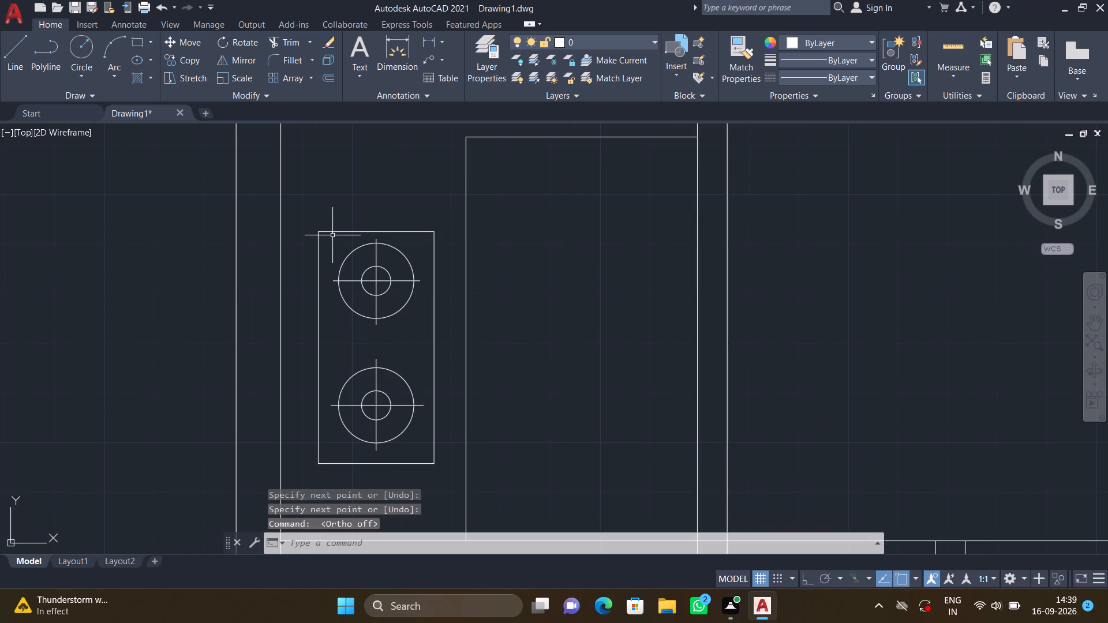
pyautogui.press('l')
pyautogui.press('Return')
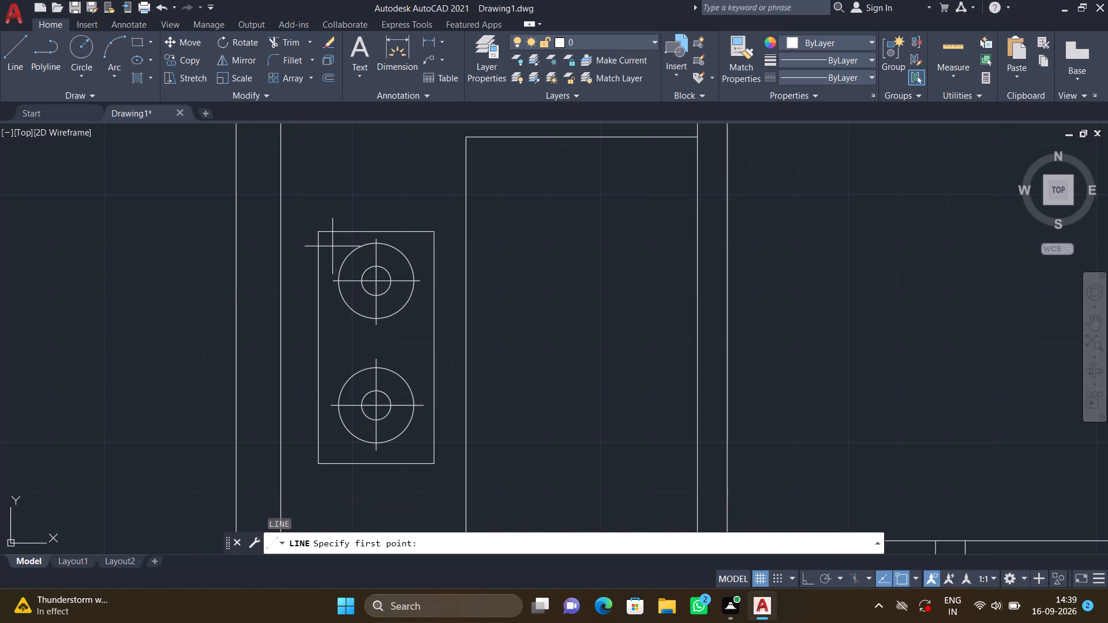
pyautogui.scroll(2, 302, 252)
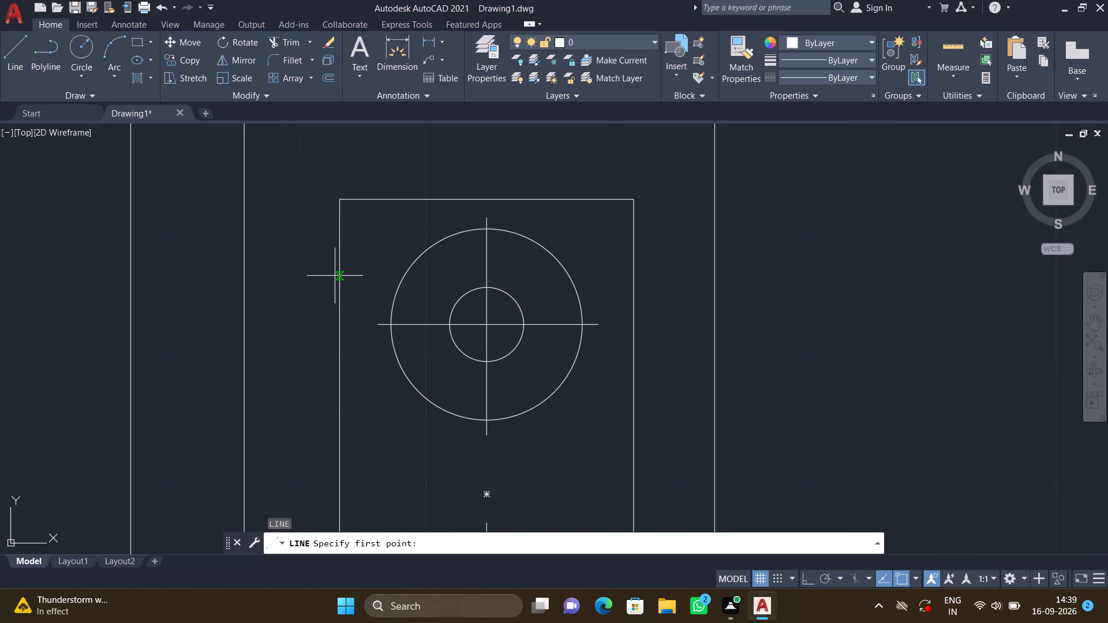
pyautogui.click(339, 275)
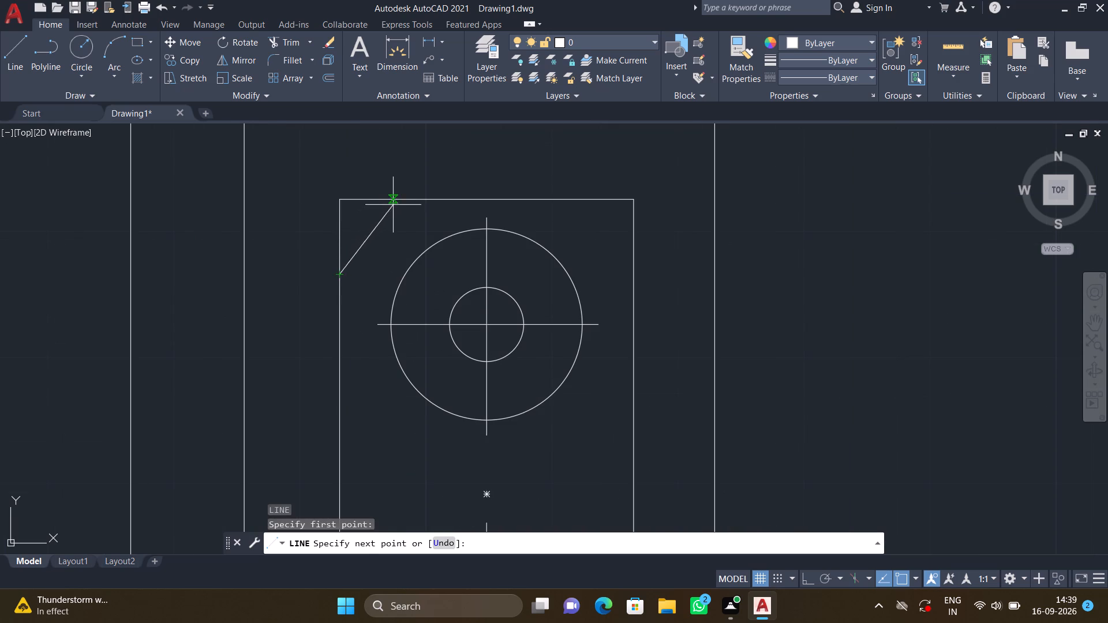
pyautogui.click(400, 198)
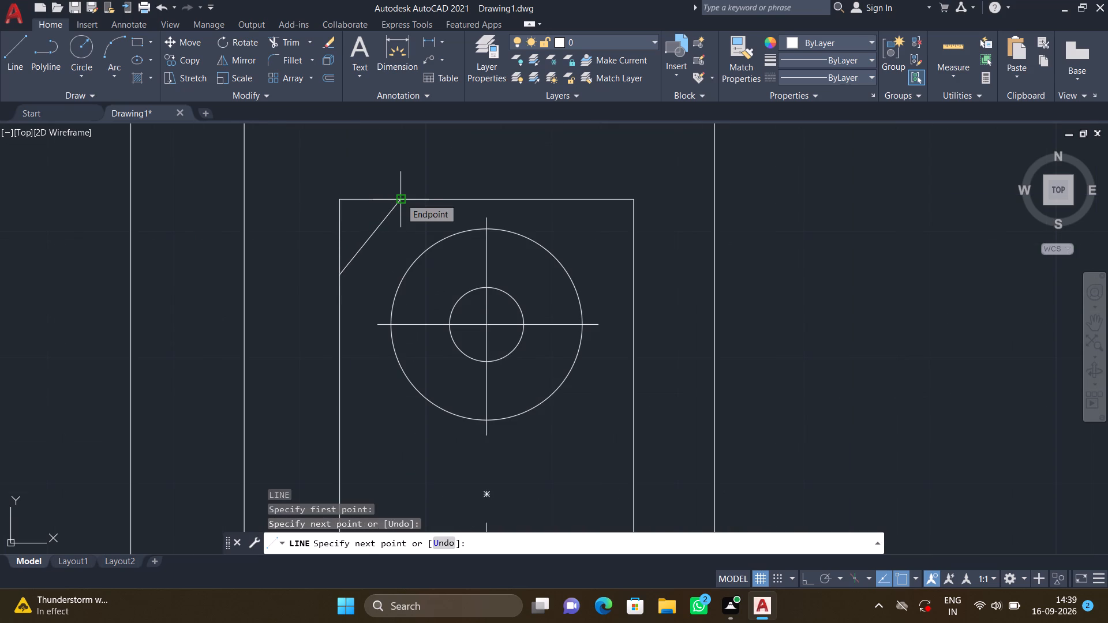
pyautogui.press('Return')
# Trim away the stove outline's upper-left corner outside the diagonal line.
pyautogui.write('TR')
pyautogui.press('Return')
pyautogui.click(369, 189)
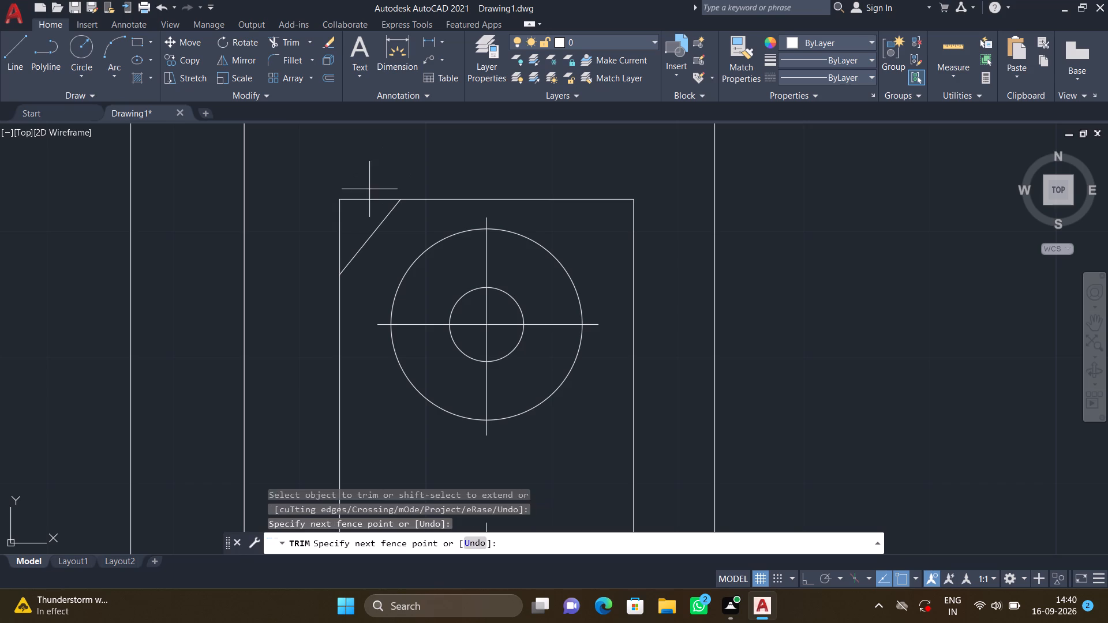
pyautogui.click(310, 256)
pyautogui.scroll(-1, 310, 256)
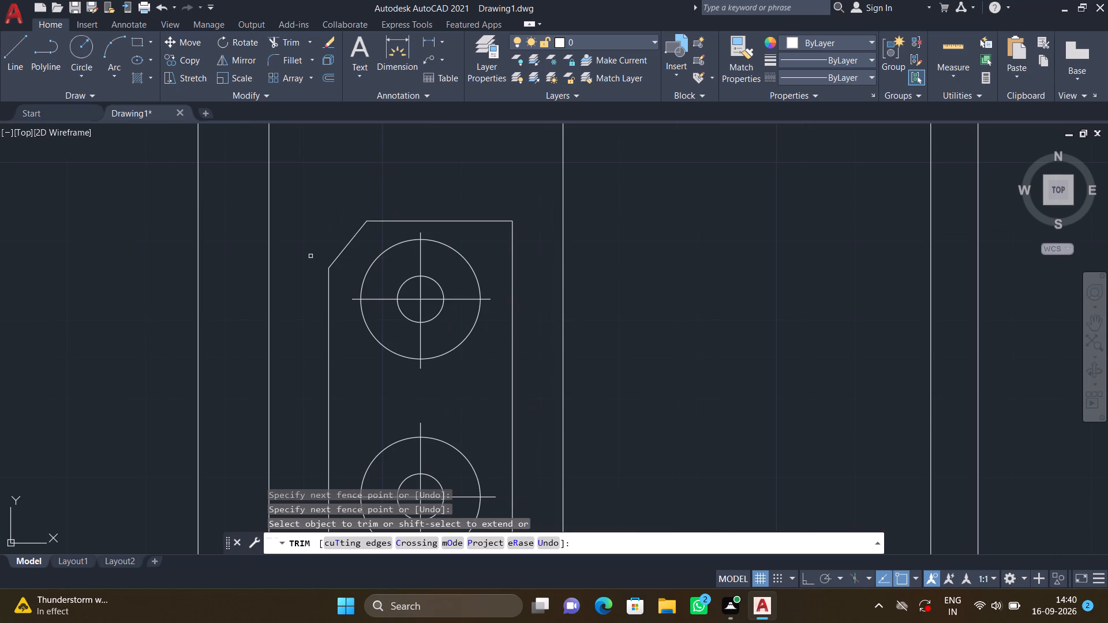
pyautogui.press('Return')
# Draw a diagonal line across the stove outline's lower-left corner, from its left edge to its bottom edge.
pyautogui.scroll(-2, 312, 257)
pyautogui.moveTo(320, 336); pyautogui.dragTo(324, 241, button='middle')
pyautogui.scroll(-1, 325, 246)
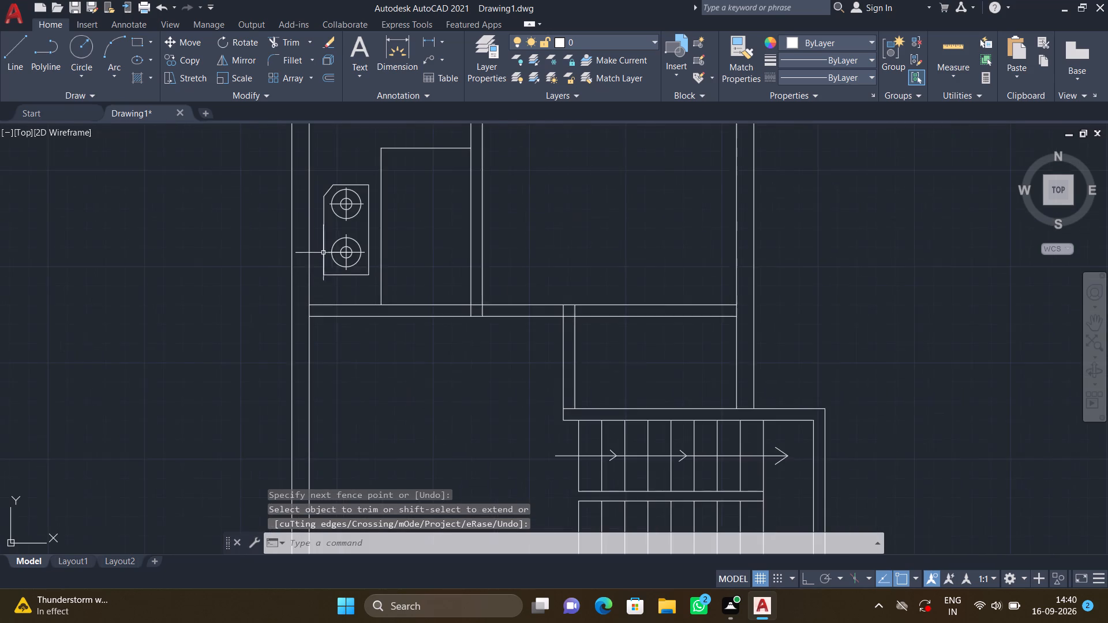
pyautogui.scroll(3, 332, 282)
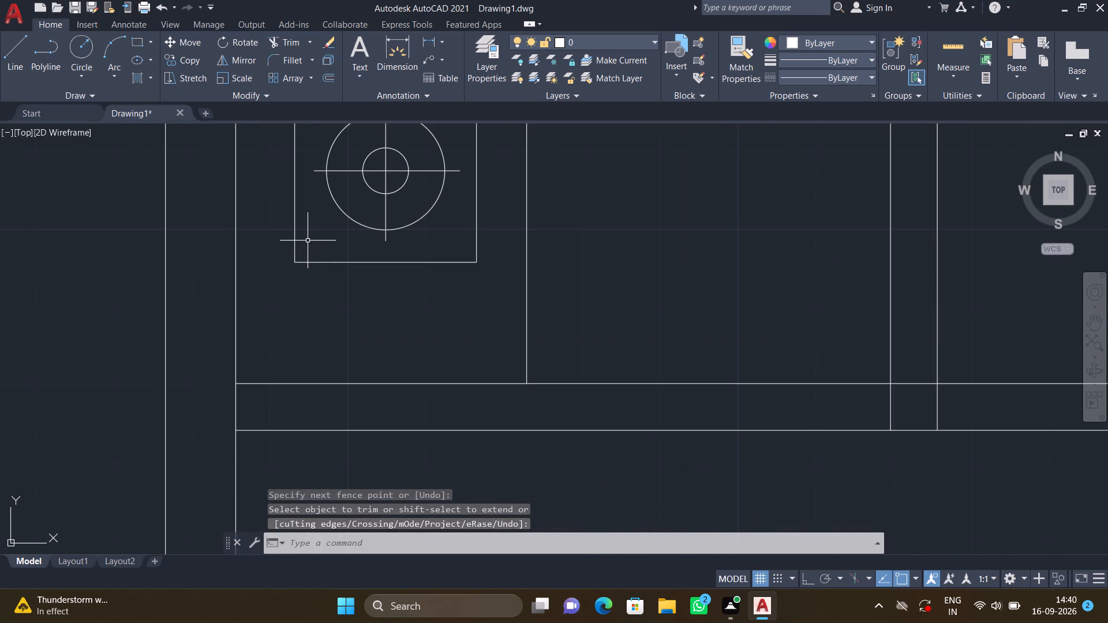
pyautogui.press('l')
pyautogui.press('Return')
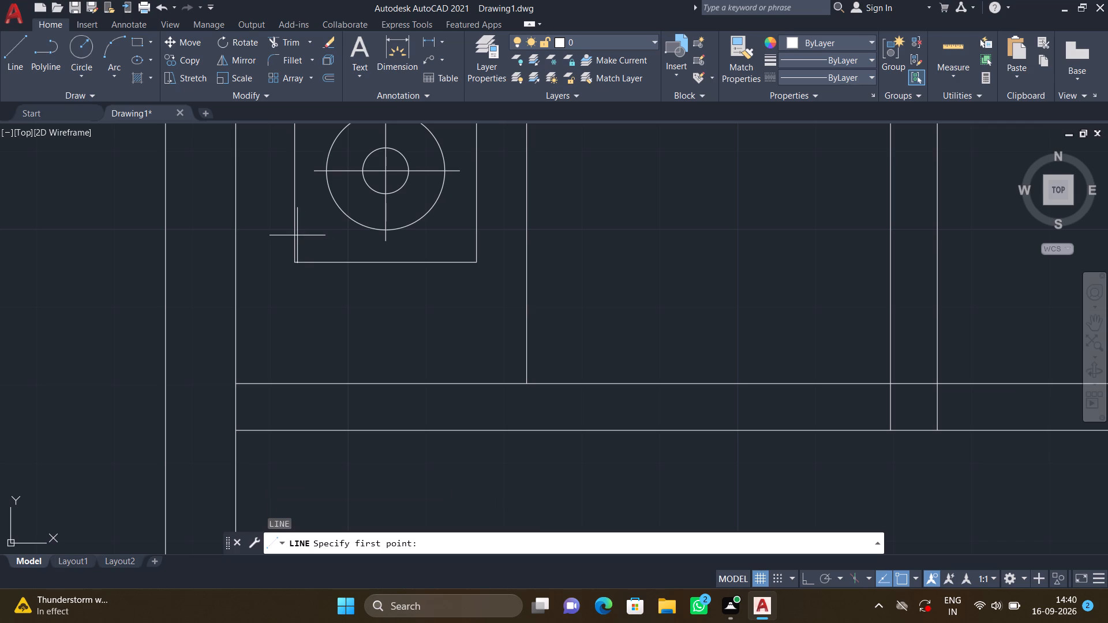
pyautogui.click(293, 214)
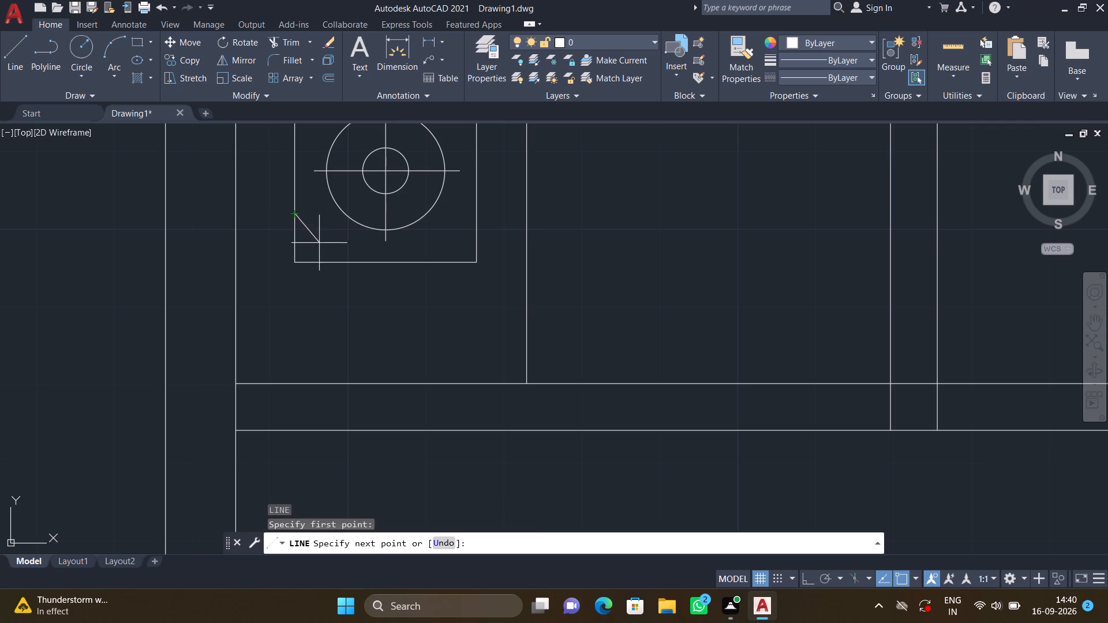
pyautogui.click(353, 262)
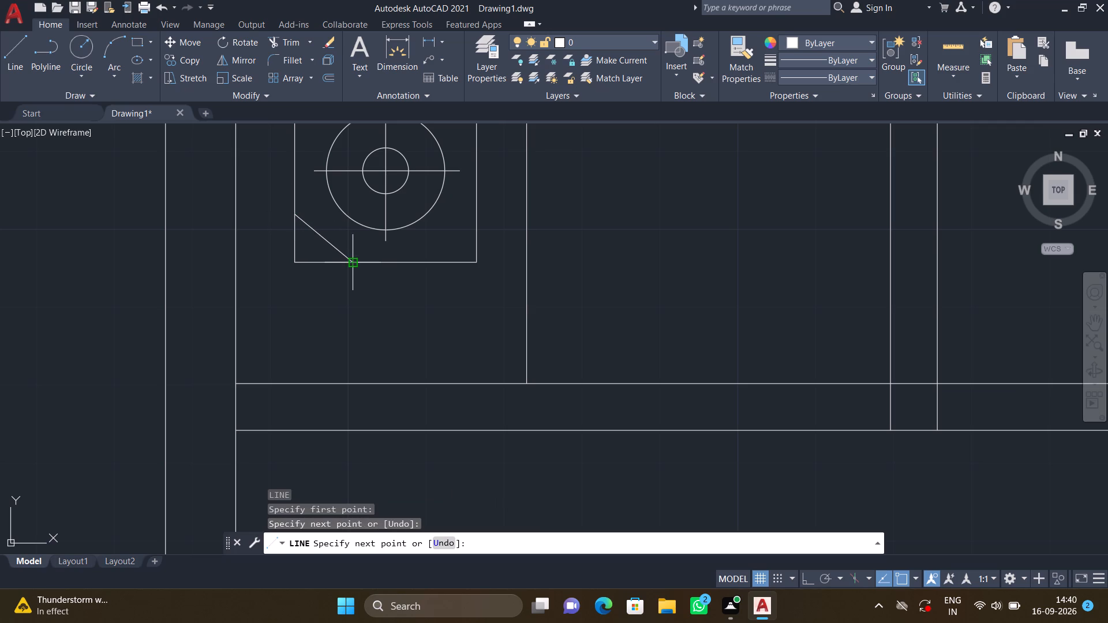
pyautogui.press('Return')
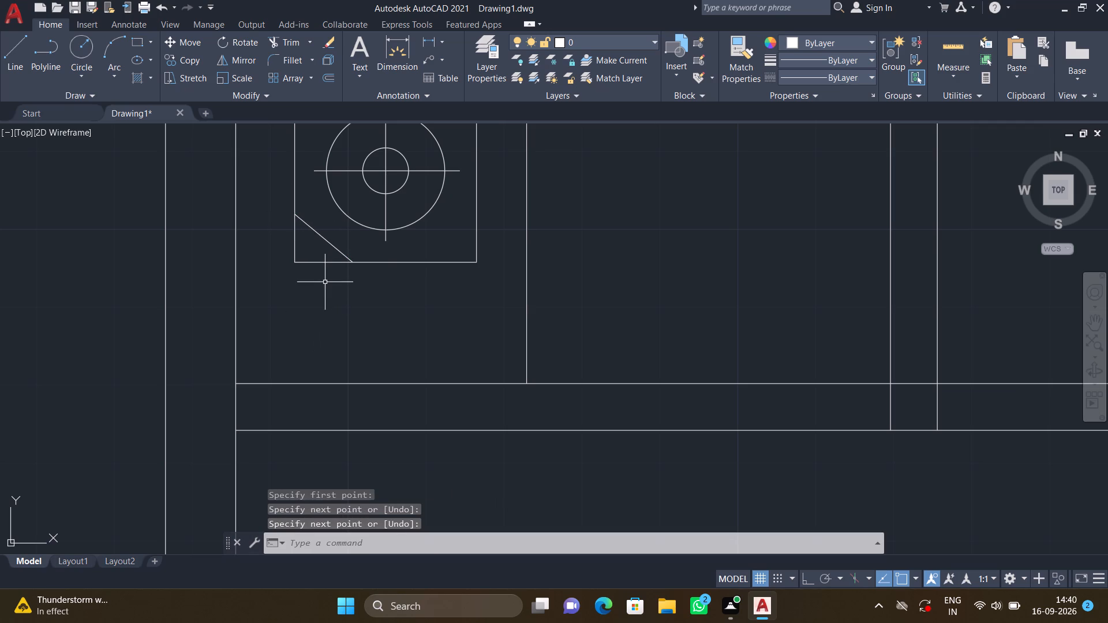
# Trim away the stove outline's lower-left corner outside the diagonal line.
pyautogui.write('TR')
pyautogui.press('Return')
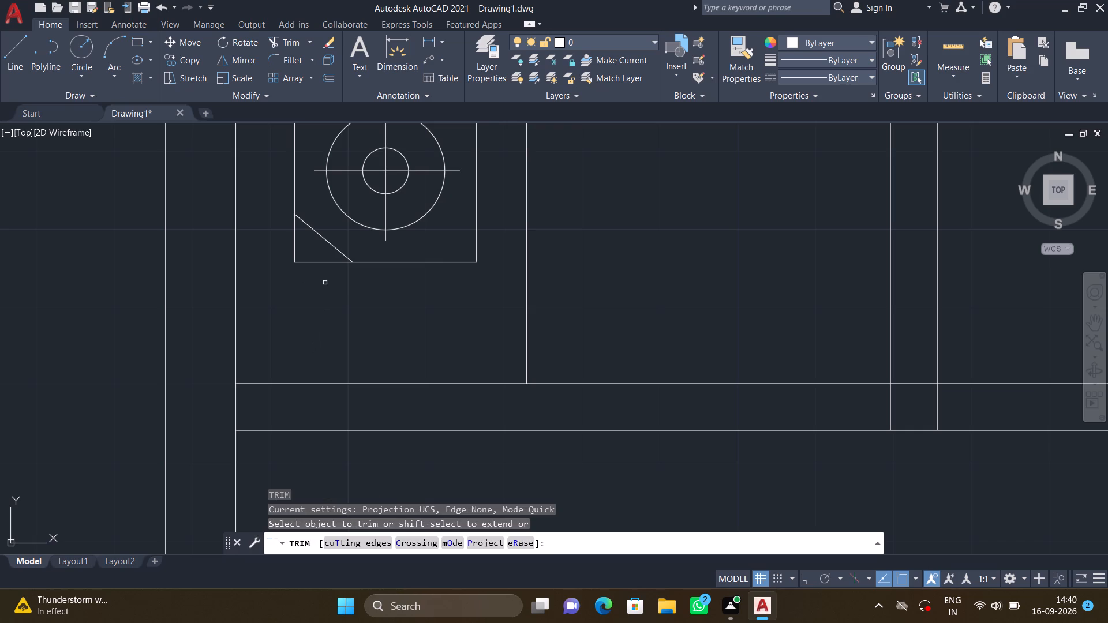
pyautogui.click(289, 232)
pyautogui.click(327, 277)
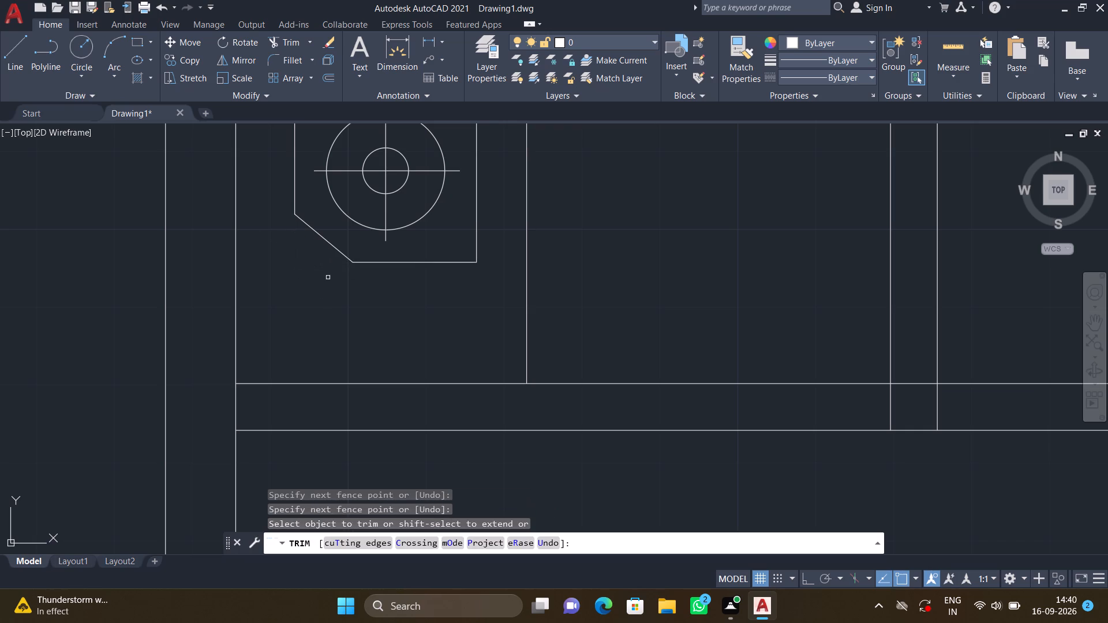
pyautogui.press('Return')
# With ortho on, draw a closed 4' by 9" horizontal rectangle from lines in the empty space right of the floor plan.
pyautogui.scroll(-2, 329, 275)
pyautogui.moveTo(353, 298); pyautogui.dragTo(355, 373, button='middle')
pyautogui.scroll(-1, 420, 294)
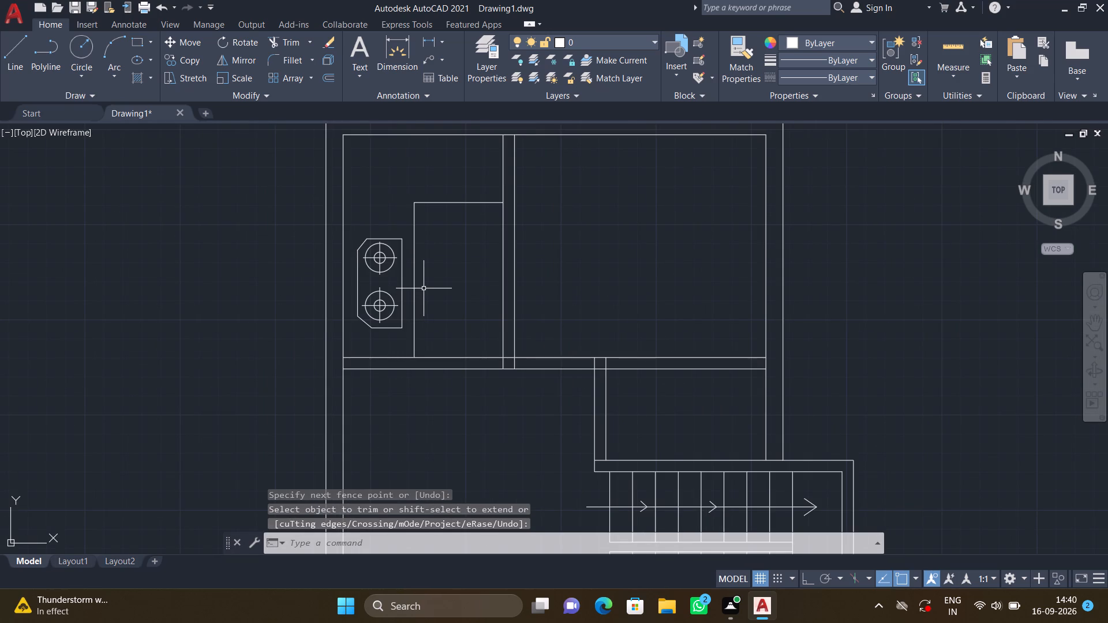
pyautogui.scroll(-2, 424, 288)
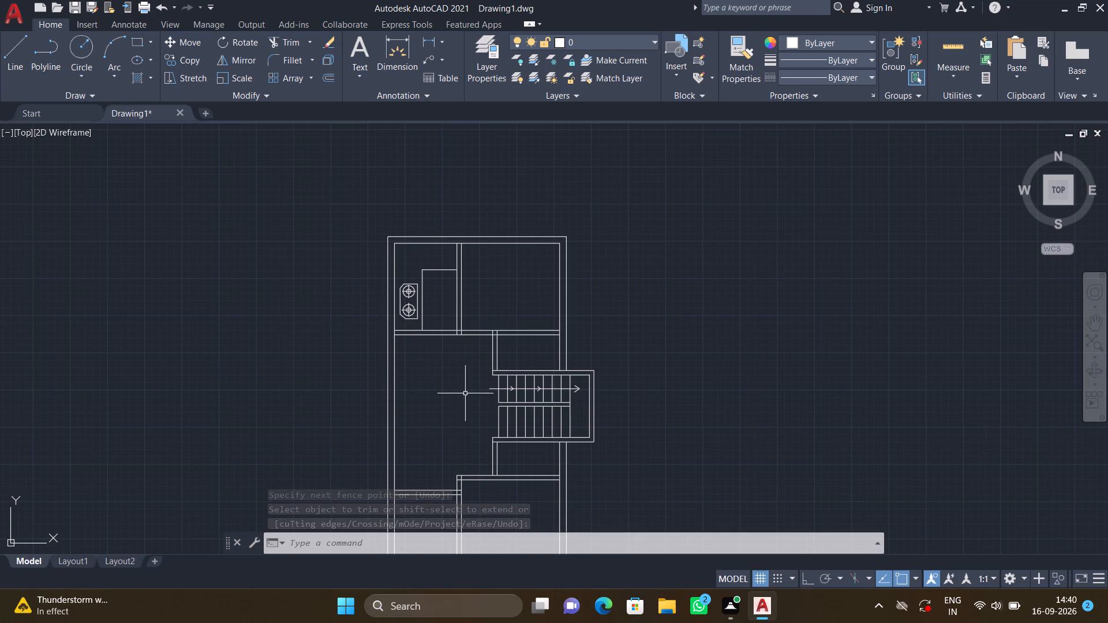
pyautogui.moveTo(462, 389); pyautogui.dragTo(451, 350, button='middle')
pyautogui.moveTo(645, 328); pyautogui.dragTo(529, 272, button='middle')
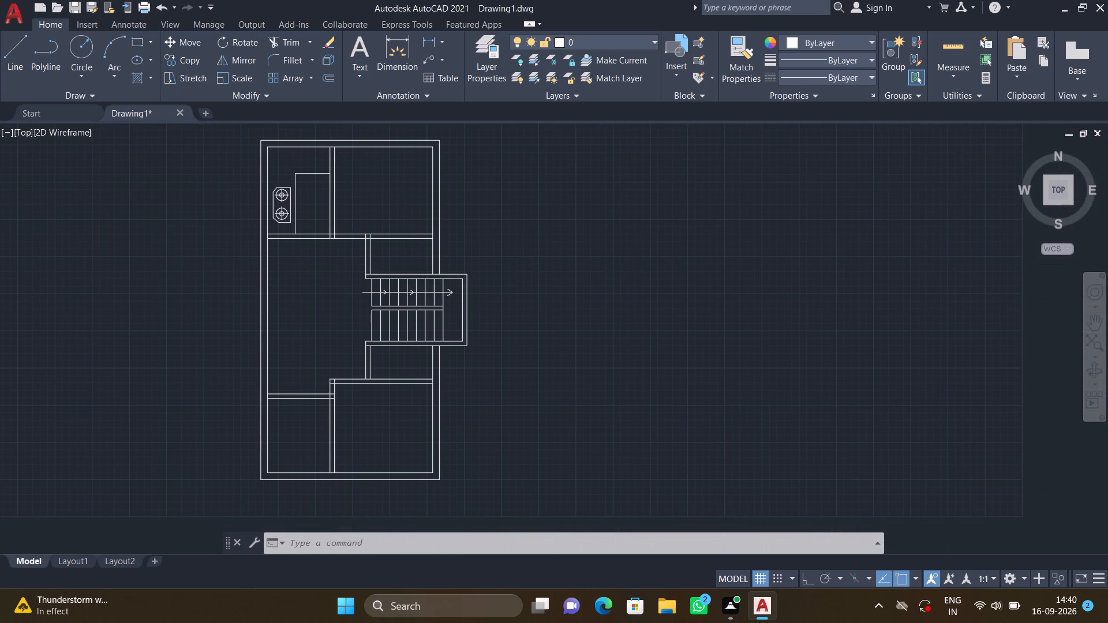
pyautogui.press('l')
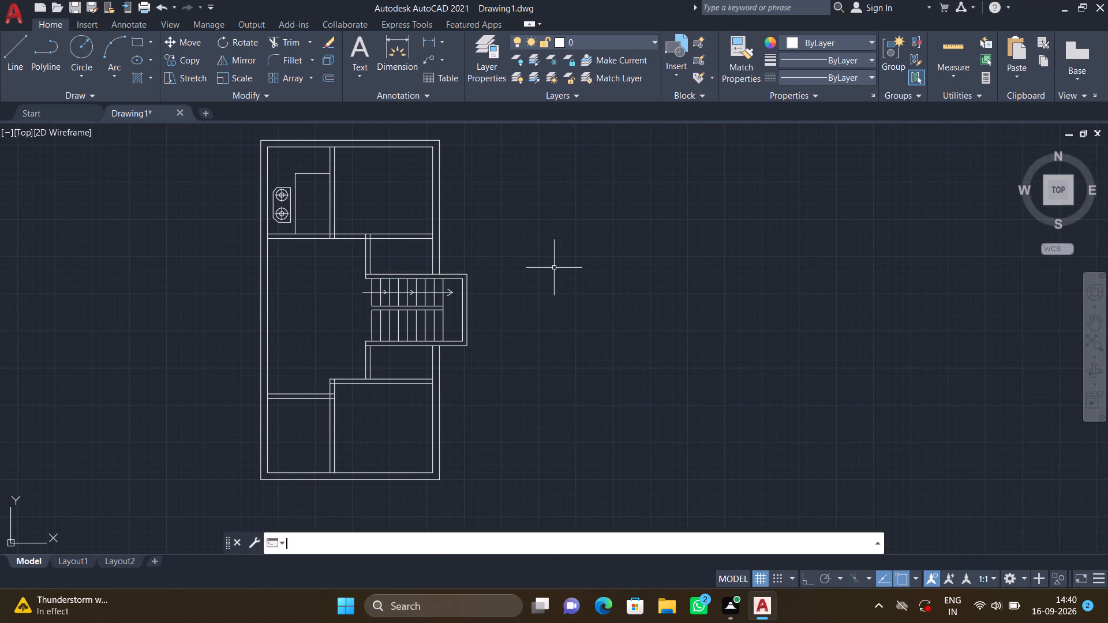
pyautogui.press('Return')
pyautogui.click(572, 261)
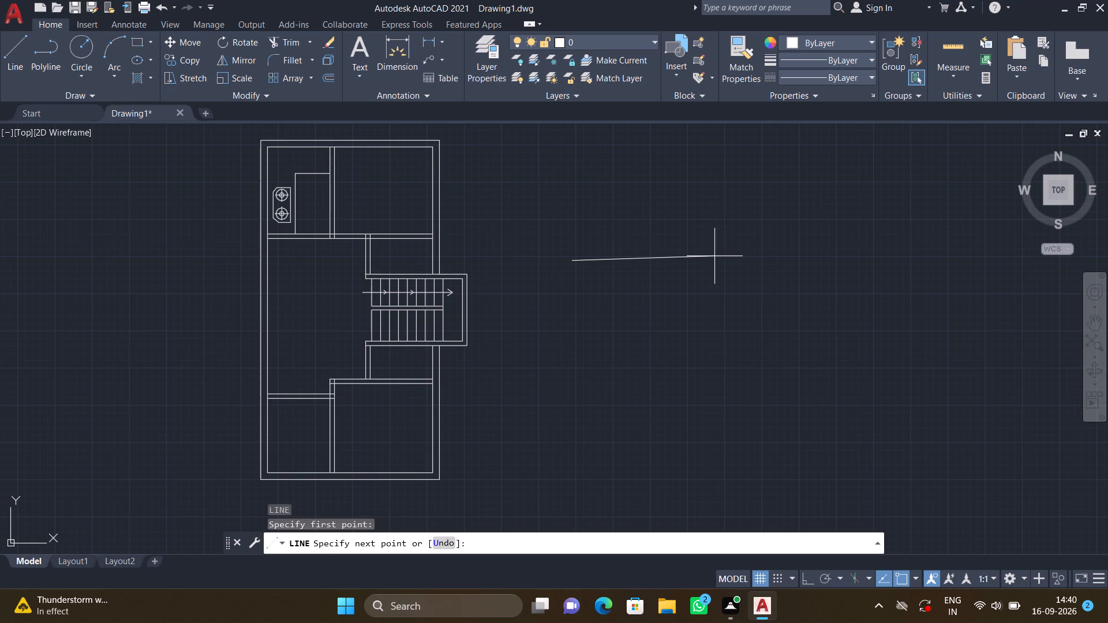
pyautogui.press('F8')
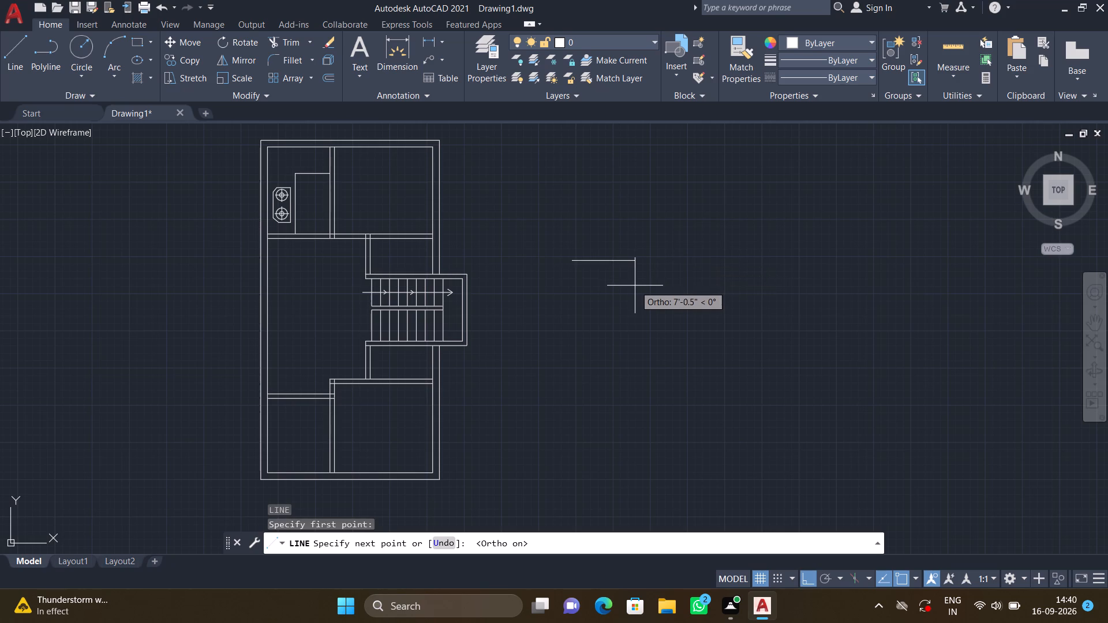
pyautogui.write("4'")
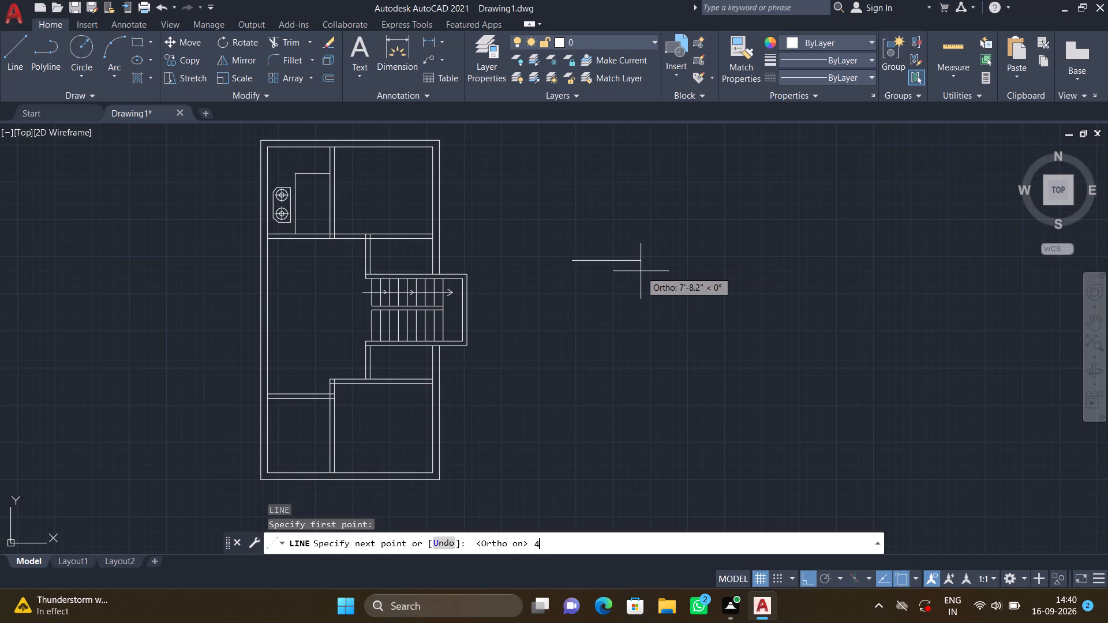
pyautogui.press('Return')
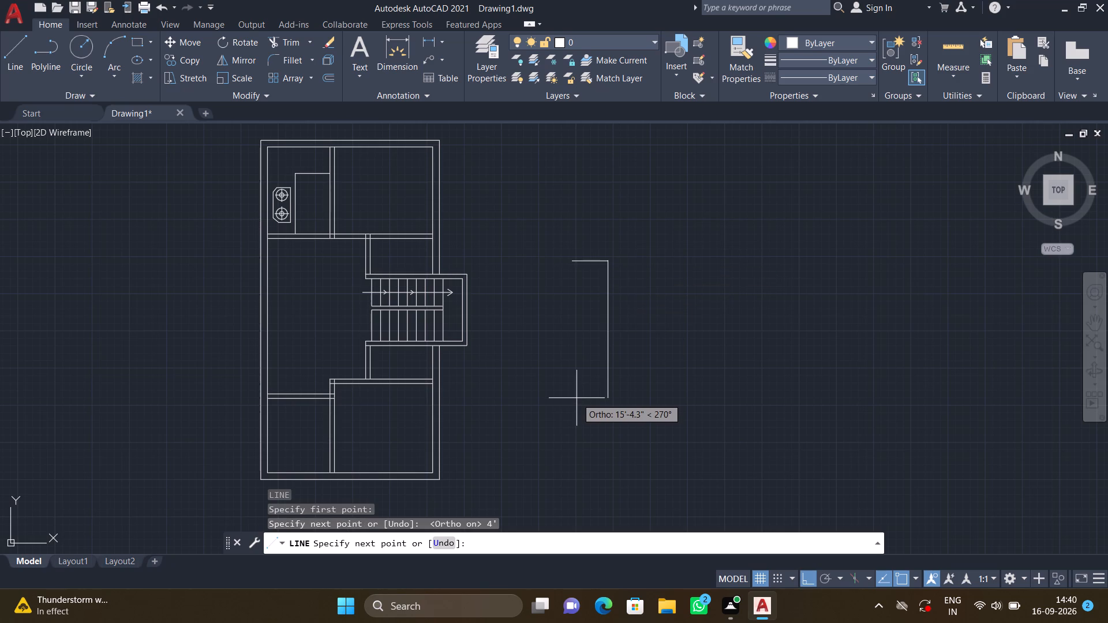
pyautogui.press('9')
pyautogui.hotkey('shift', '"')
pyautogui.press('Return')
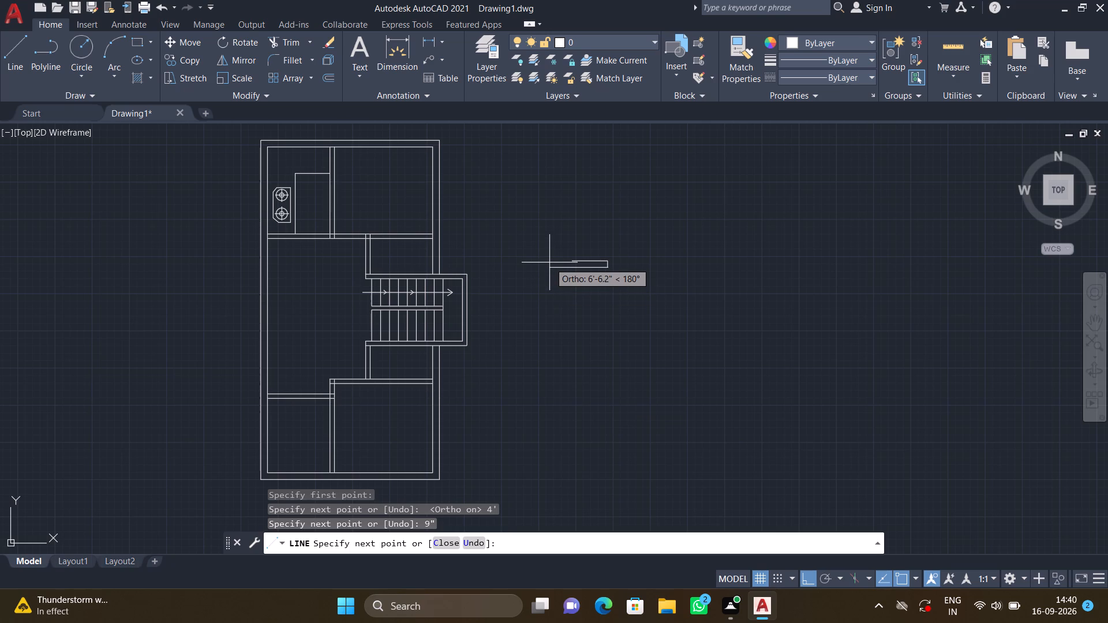
pyautogui.write("4'")
pyautogui.press('Return')
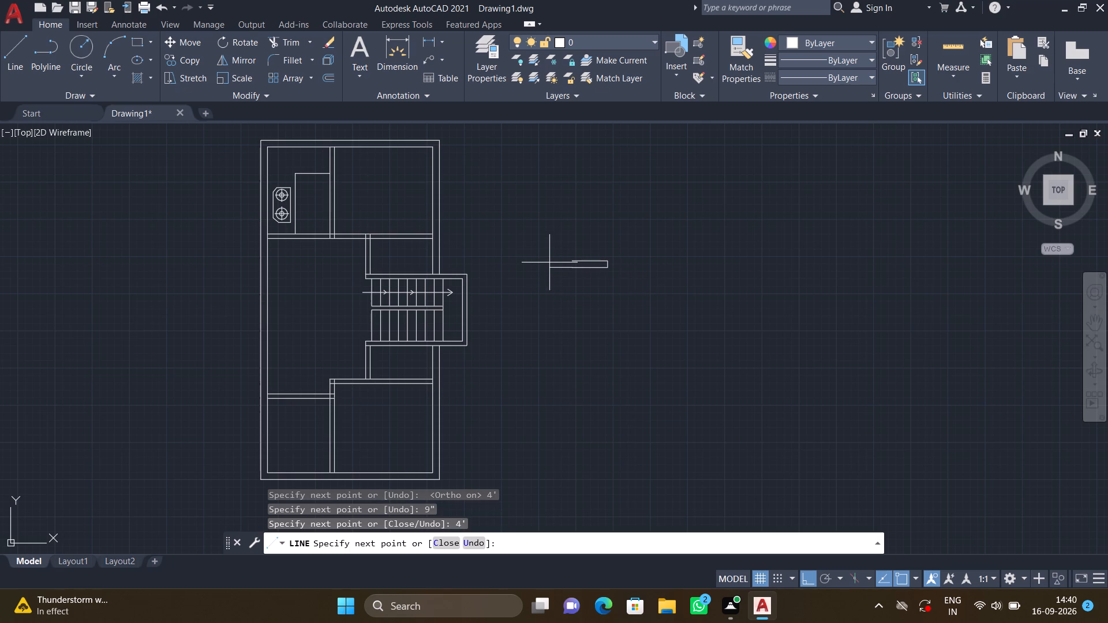
pyautogui.write('9"')
pyautogui.press('Return')
pyautogui.press('Return')
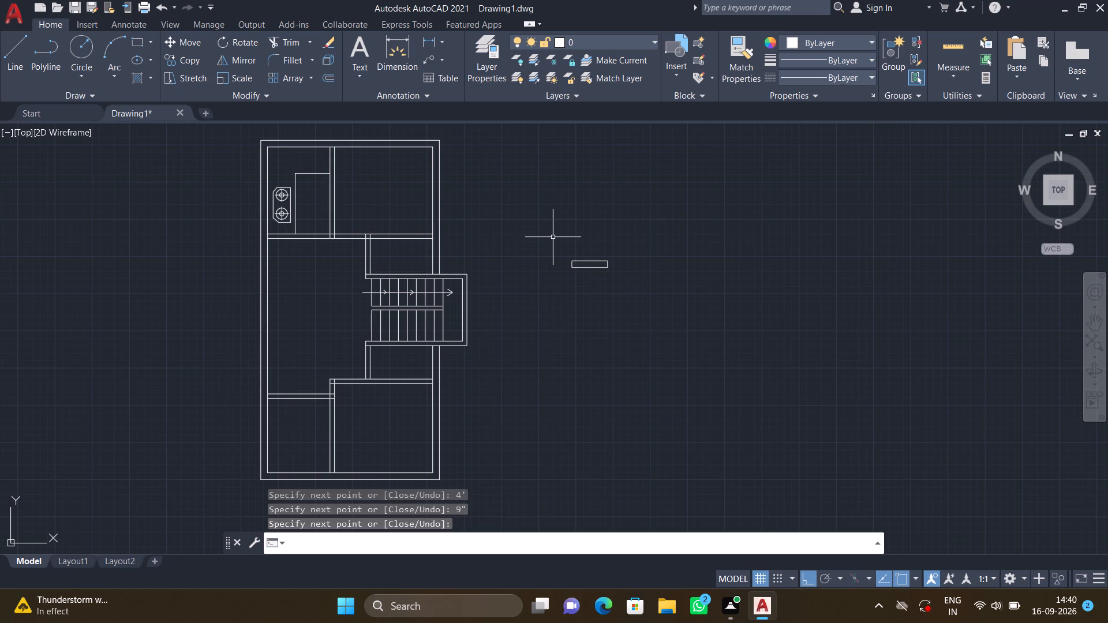
pyautogui.scroll(3, 585, 258)
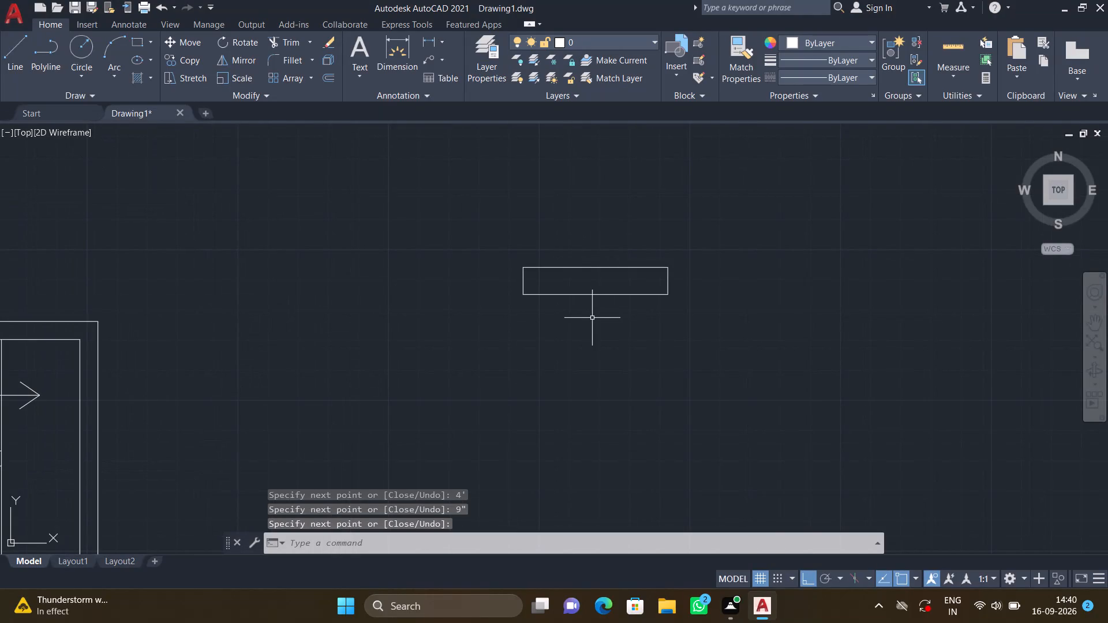
# Offset the top edge of the 4' by 9" rectangle 3" inward.
pyautogui.press('o')
pyautogui.press('Return')
pyautogui.write('3"')
pyautogui.press('Return')
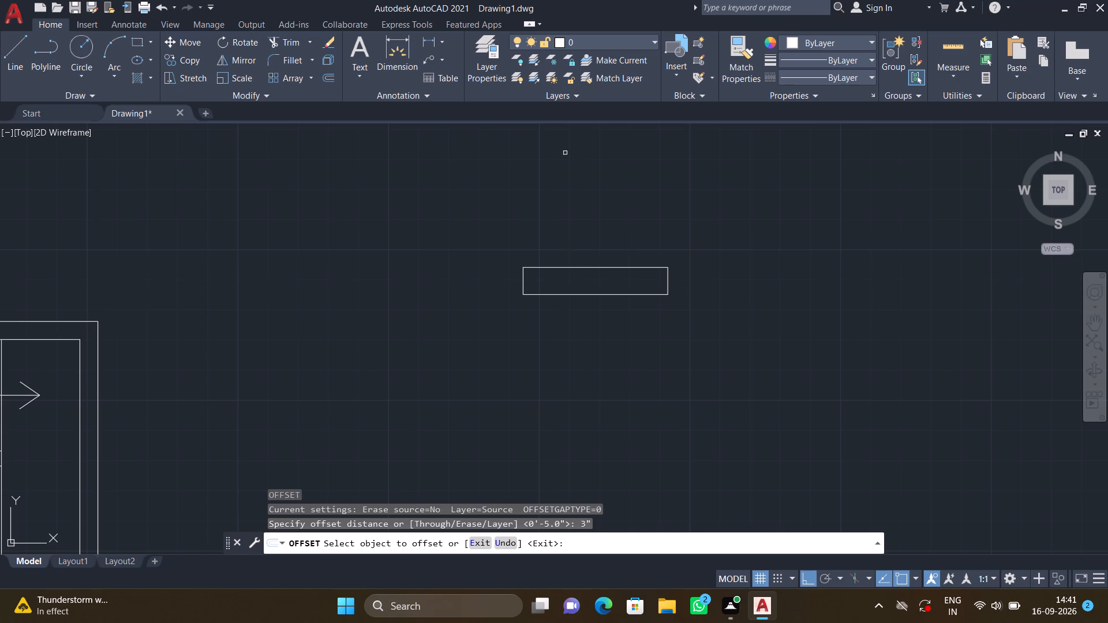
pyautogui.click(584, 267)
pyautogui.click(585, 275)
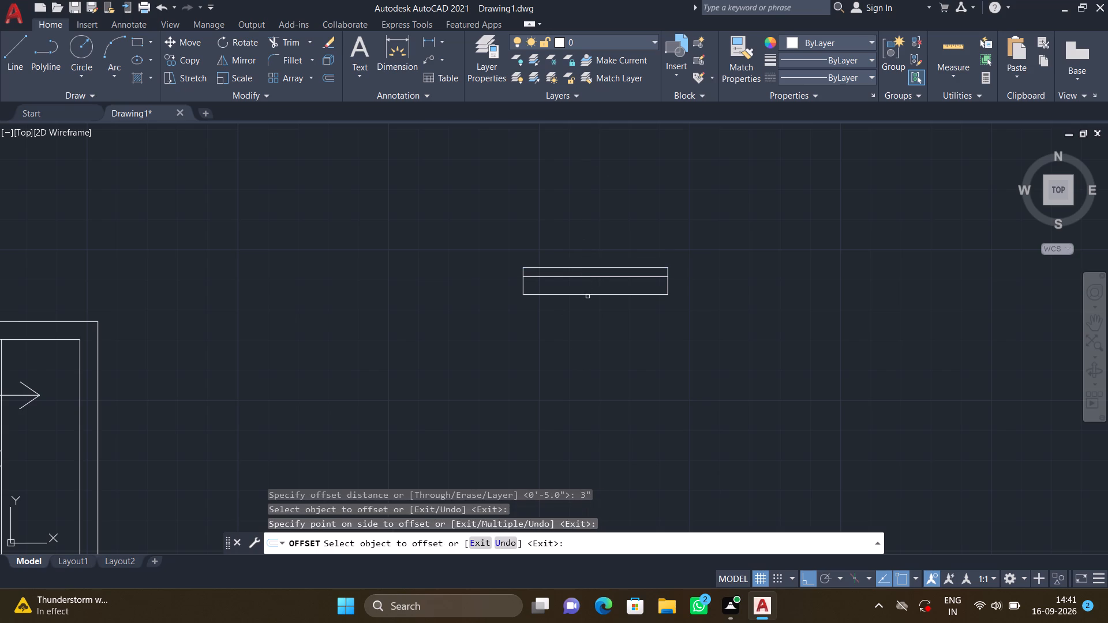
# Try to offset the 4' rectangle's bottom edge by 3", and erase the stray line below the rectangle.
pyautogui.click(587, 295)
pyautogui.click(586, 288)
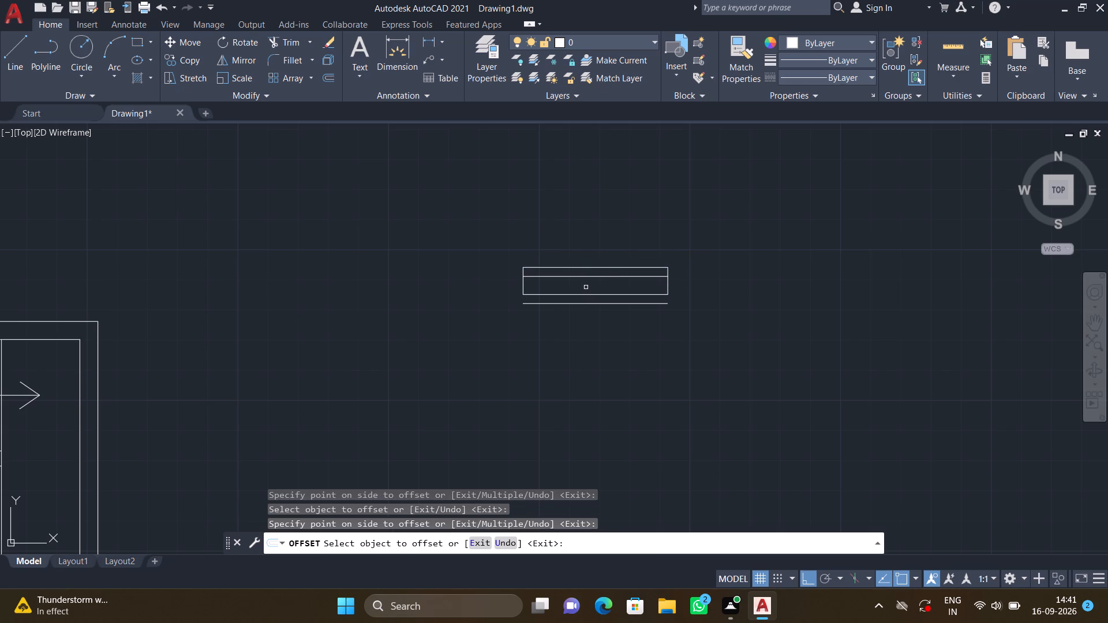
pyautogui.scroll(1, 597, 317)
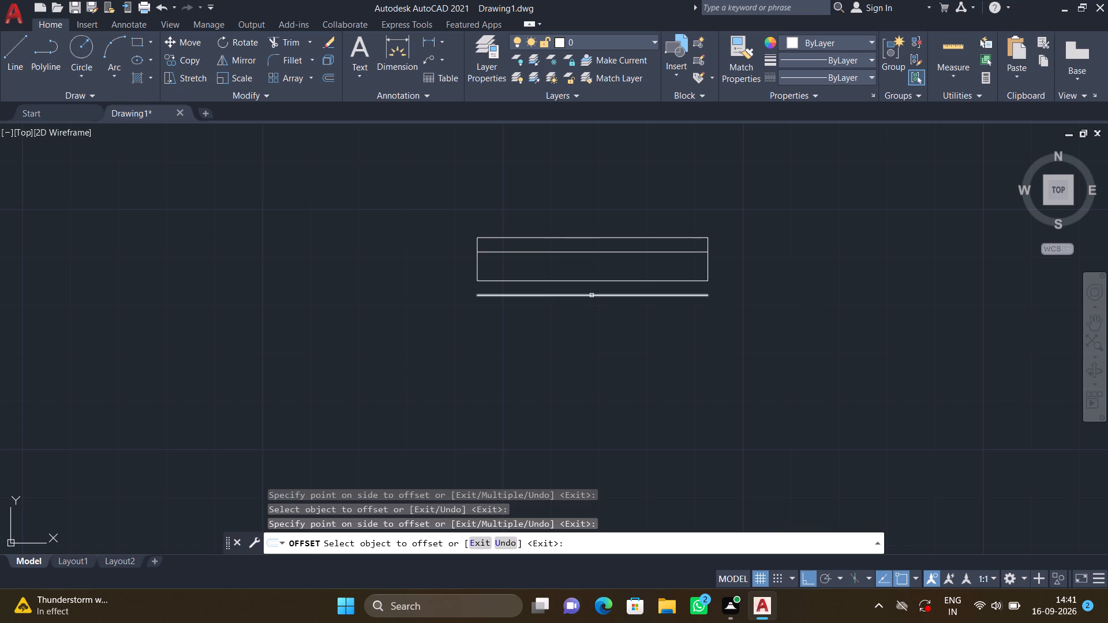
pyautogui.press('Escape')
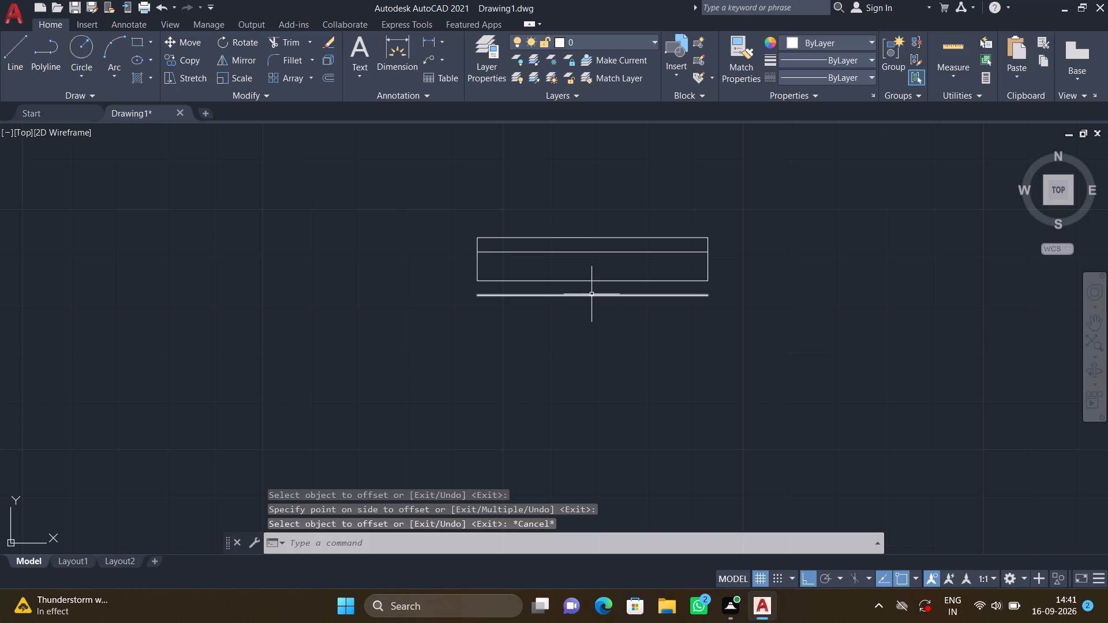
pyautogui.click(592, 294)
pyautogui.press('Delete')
# Offset the bottom edge of the 4' by 9" rectangle 3" upward, inside the rectangle.
pyautogui.press('o')
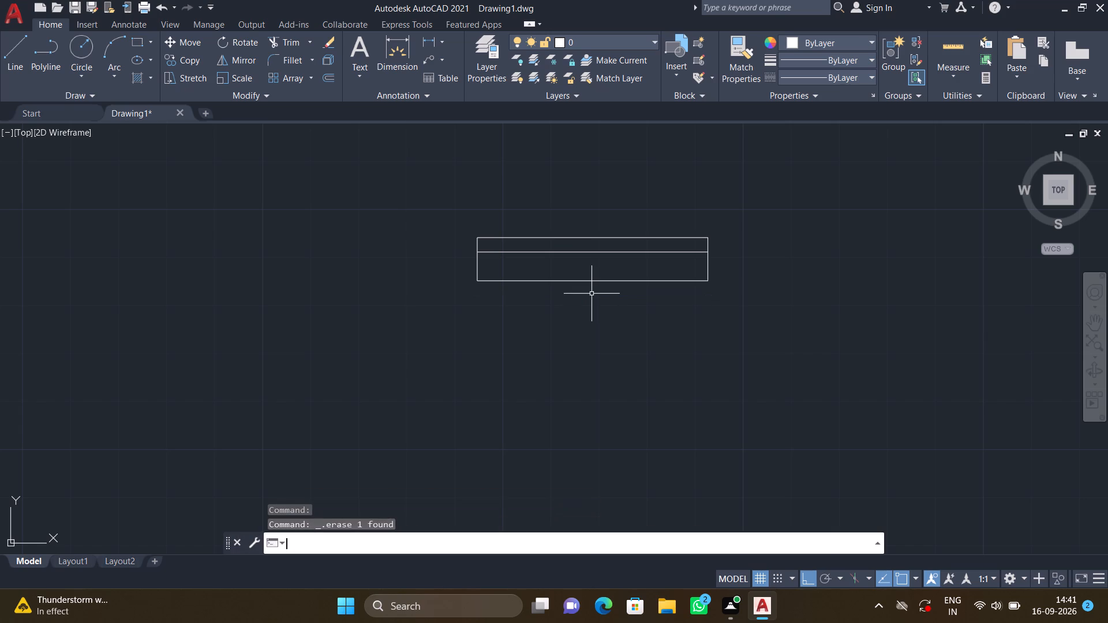
pyautogui.press('Return')
pyautogui.write('3"')
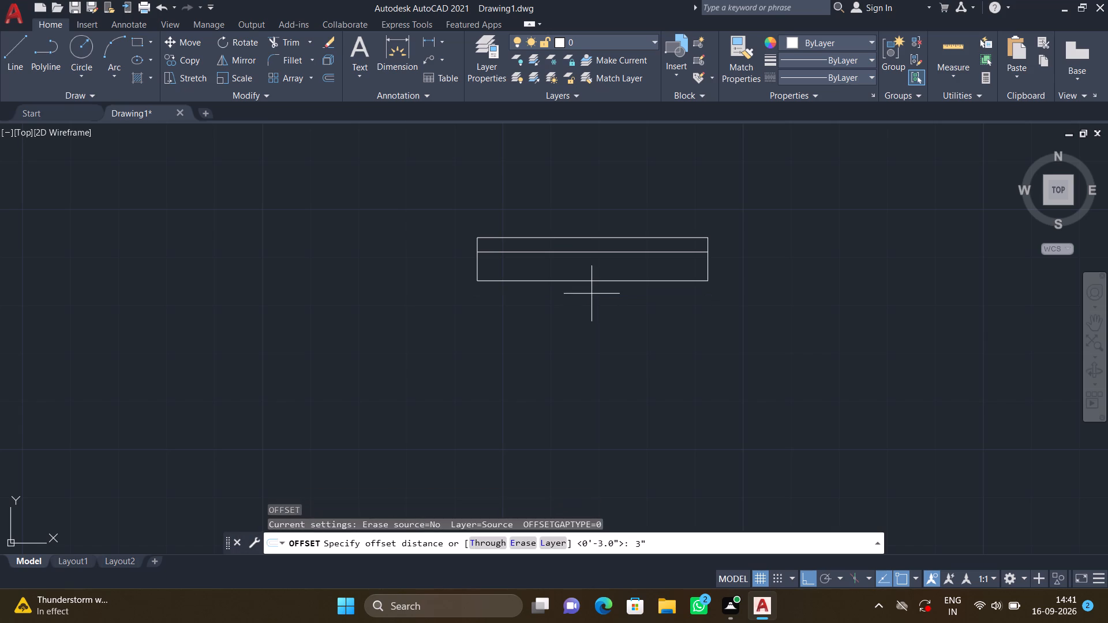
pyautogui.press('Return')
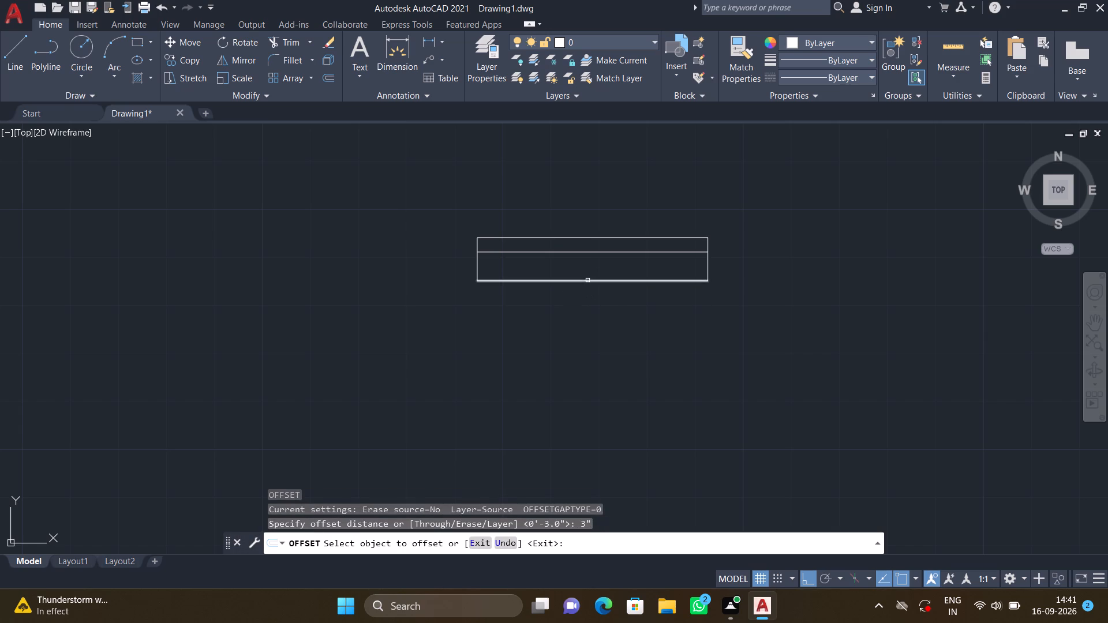
pyautogui.click(587, 280)
pyautogui.click(585, 270)
pyautogui.press('Return')
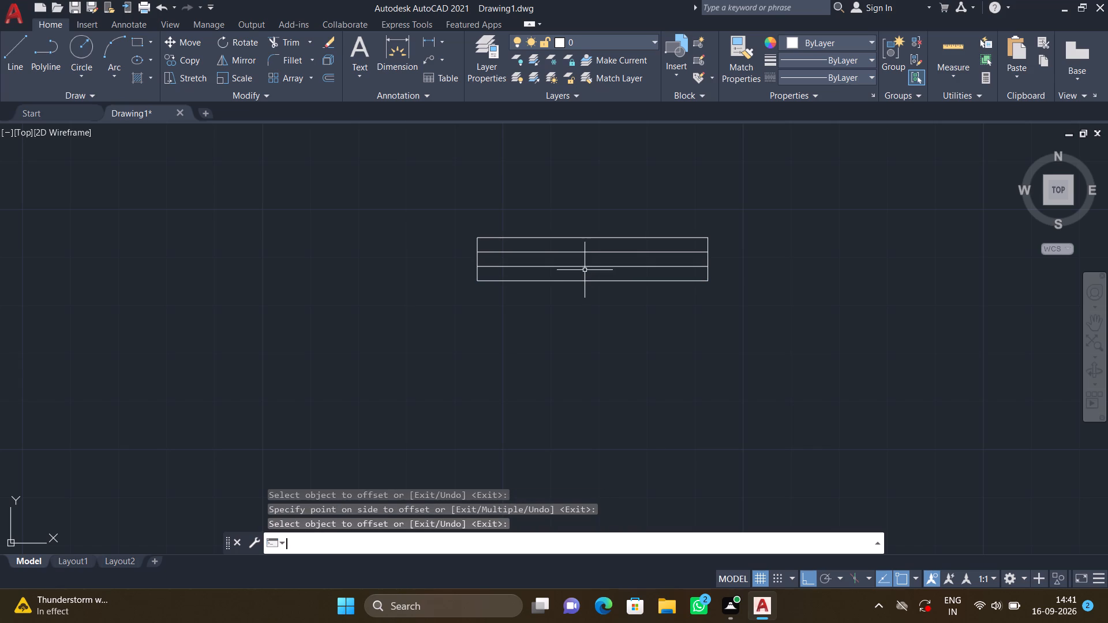
# Draw a closed 2' by 9" horizontal rectangle from lines in the empty space below the 4' rectangle.
pyautogui.scroll(-2, 582, 277)
pyautogui.scroll(-1, 585, 351)
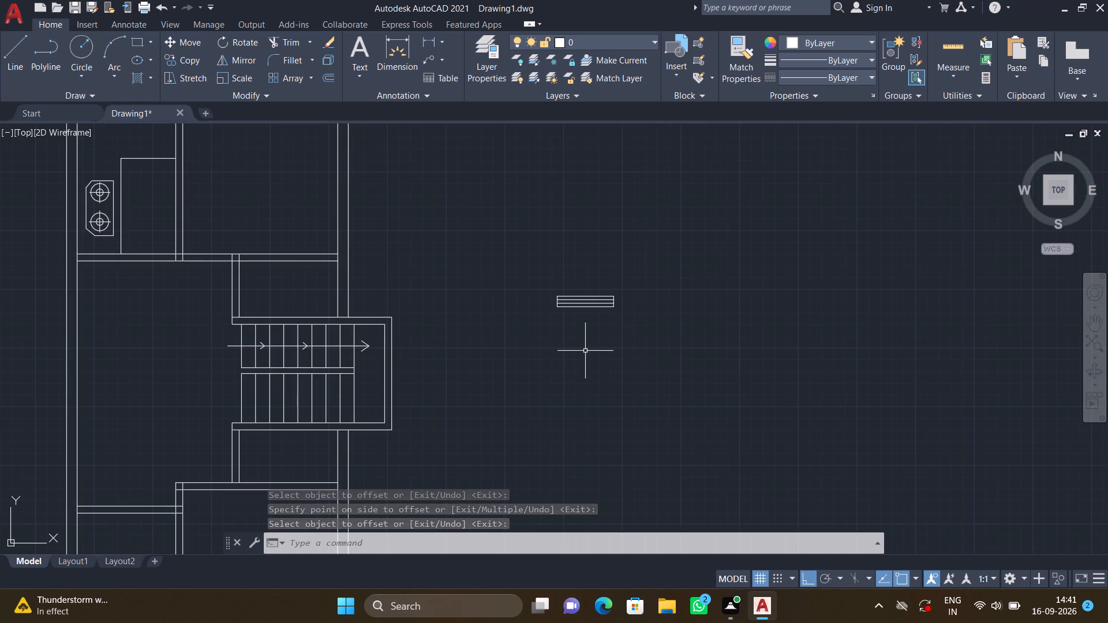
pyautogui.press('l')
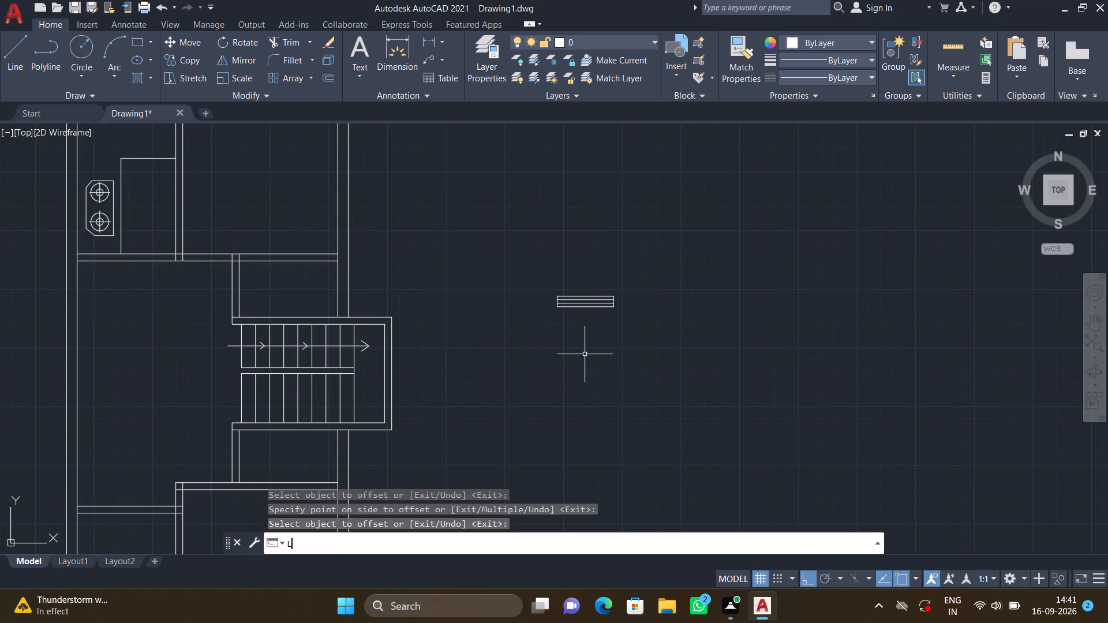
pyautogui.press('Return')
pyautogui.click(579, 356)
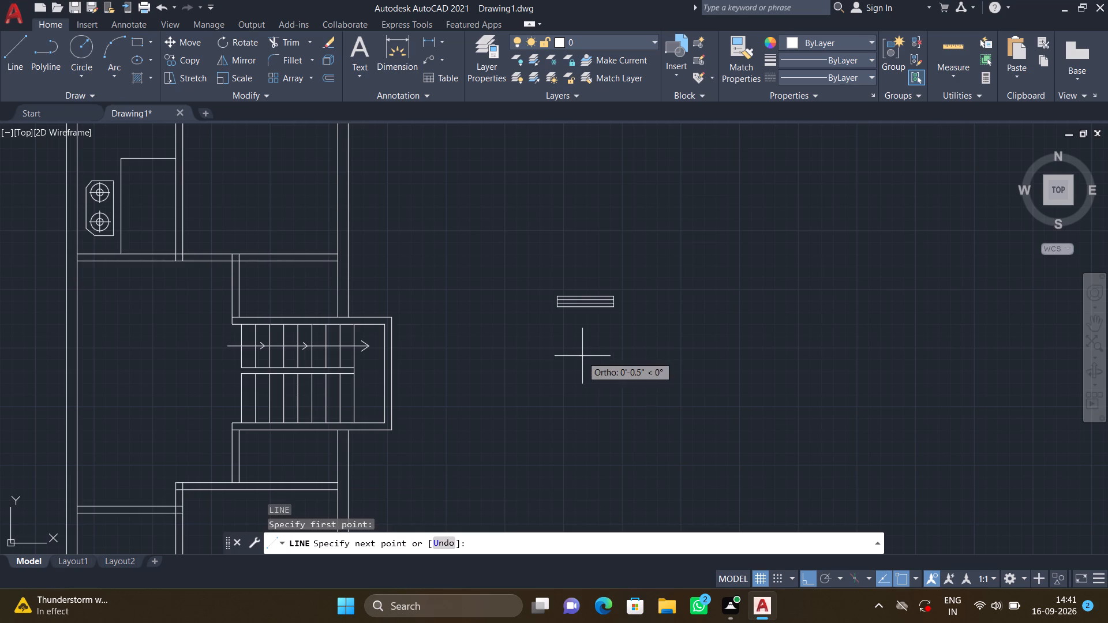
pyautogui.write("2'")
pyautogui.press('Return')
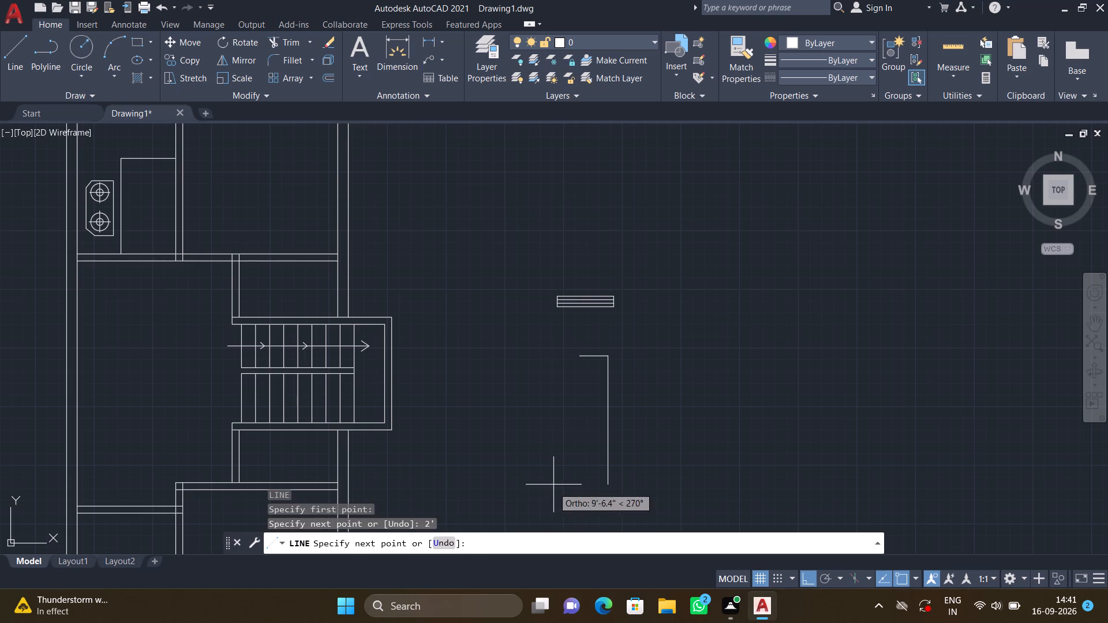
pyautogui.press('9')
pyautogui.hotkey('shift', '"')
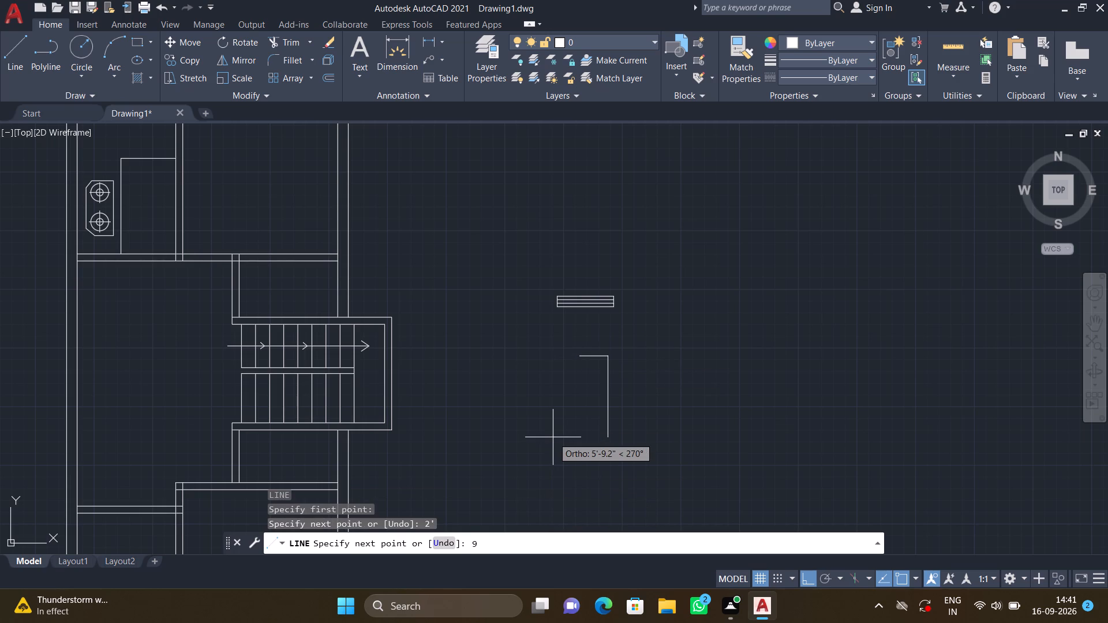
pyautogui.press('Return')
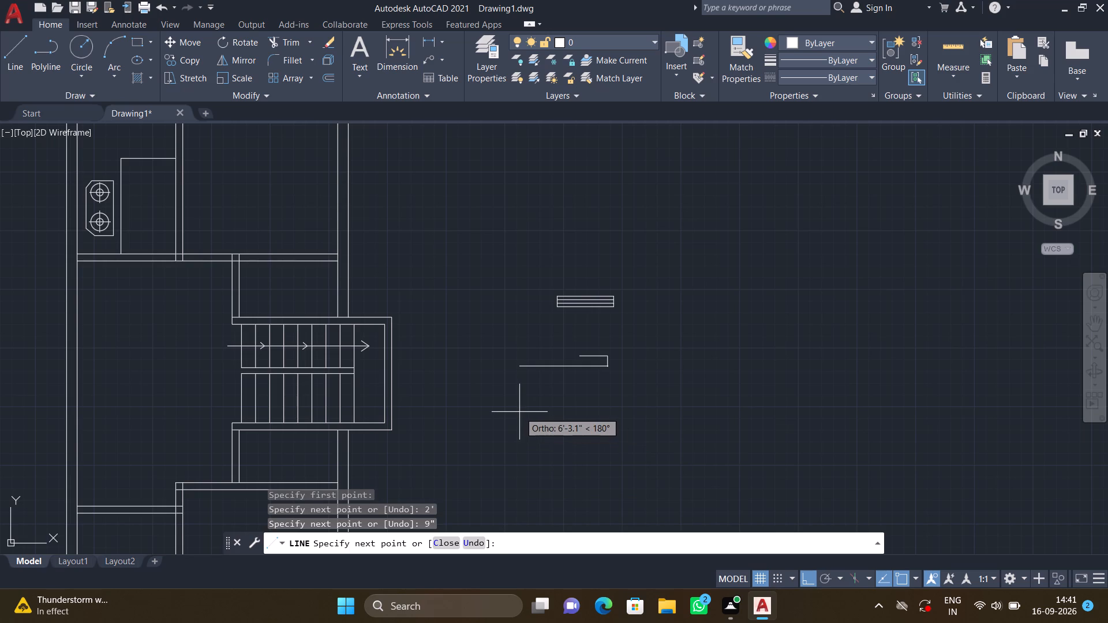
pyautogui.write("2'")
pyautogui.press('Return')
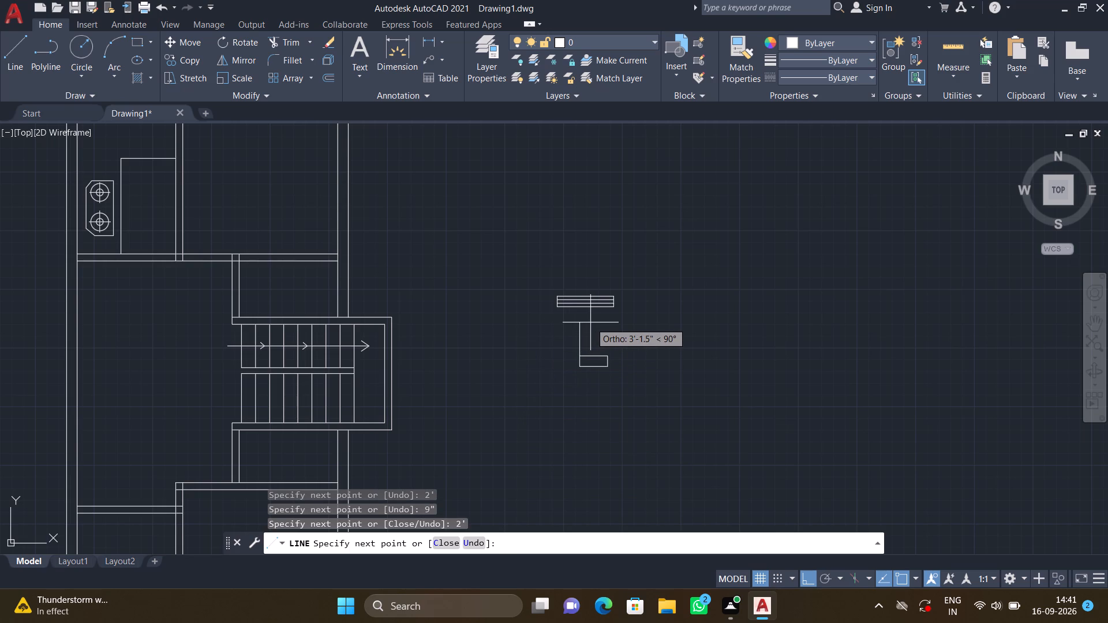
pyautogui.write('9"')
pyautogui.press('Return')
pyautogui.press('Return')
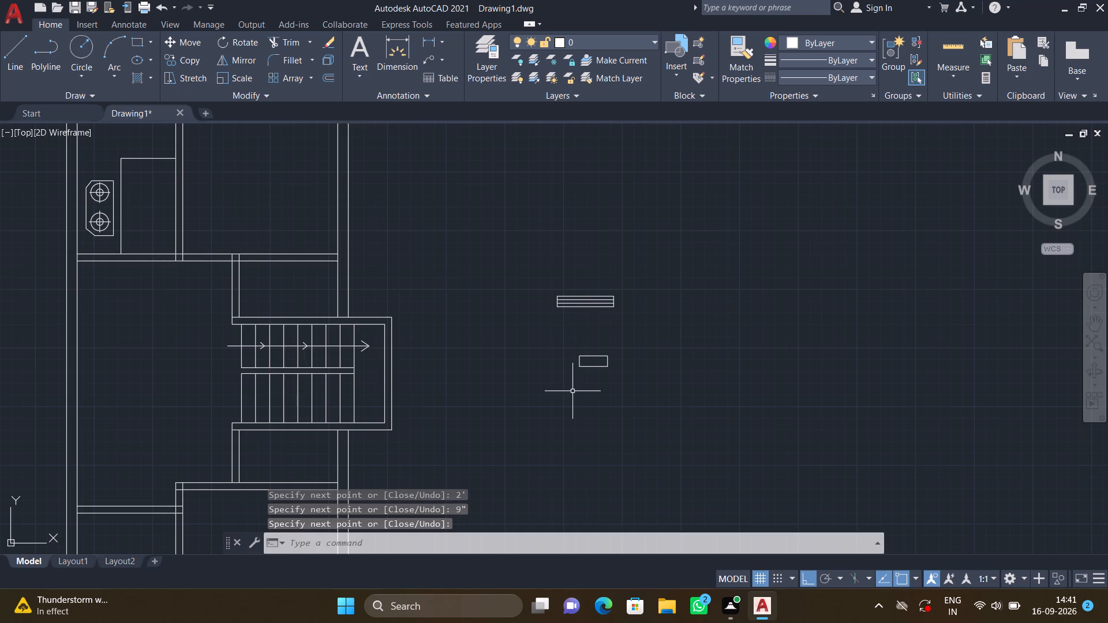
# Offset the top and bottom edges of the 2' by 9" rectangle 3" inward.
pyautogui.scroll(2, 588, 364)
pyautogui.press('o')
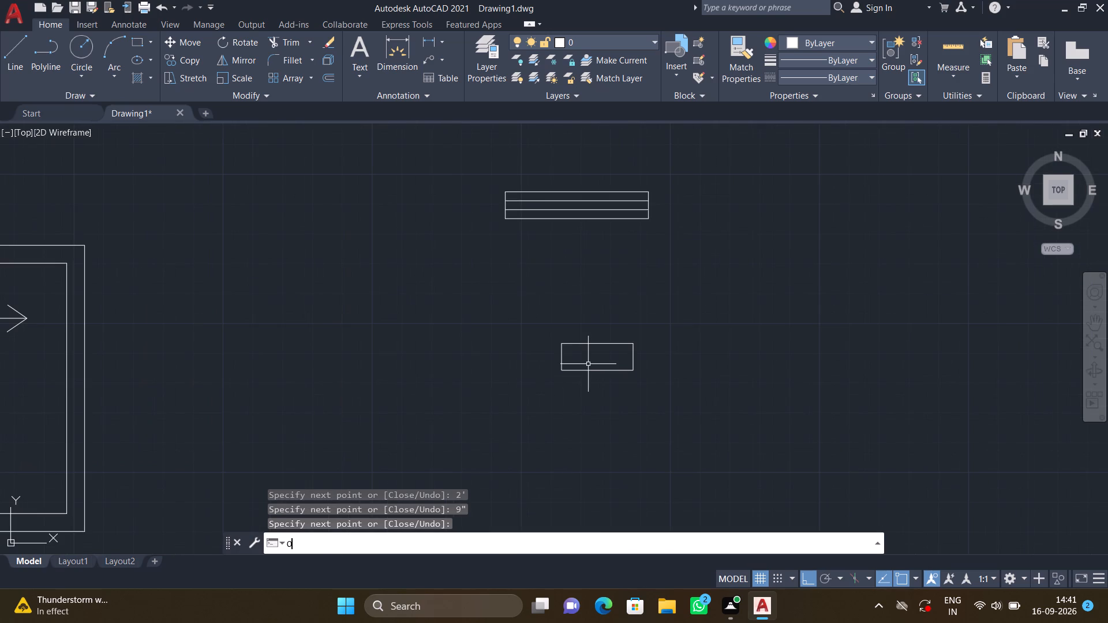
pyautogui.press('Return')
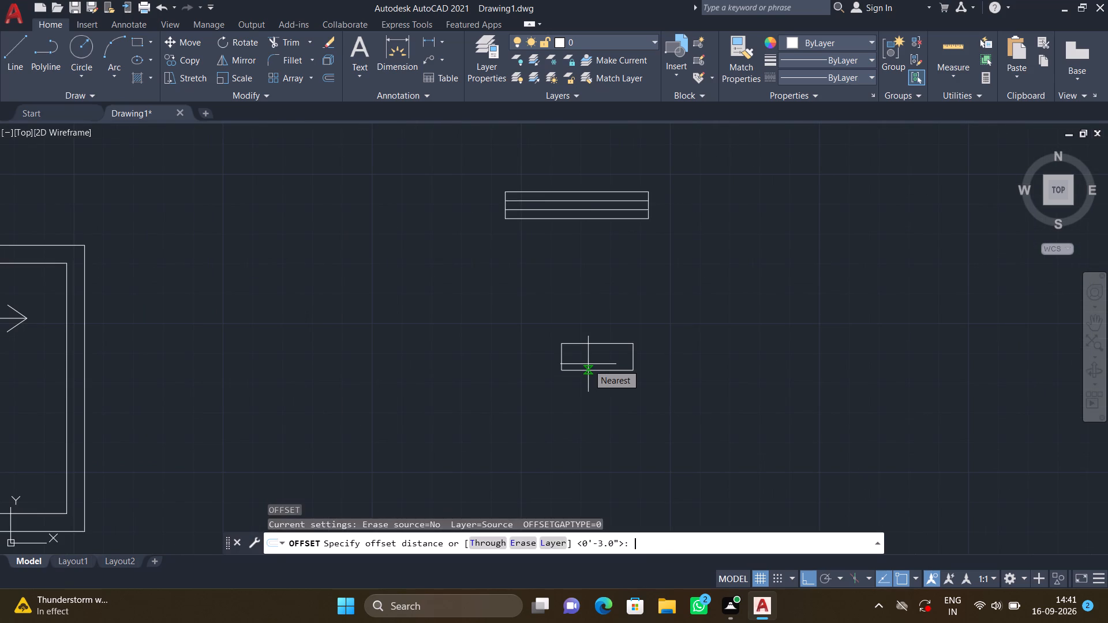
pyautogui.write('3"')
pyautogui.press('Return')
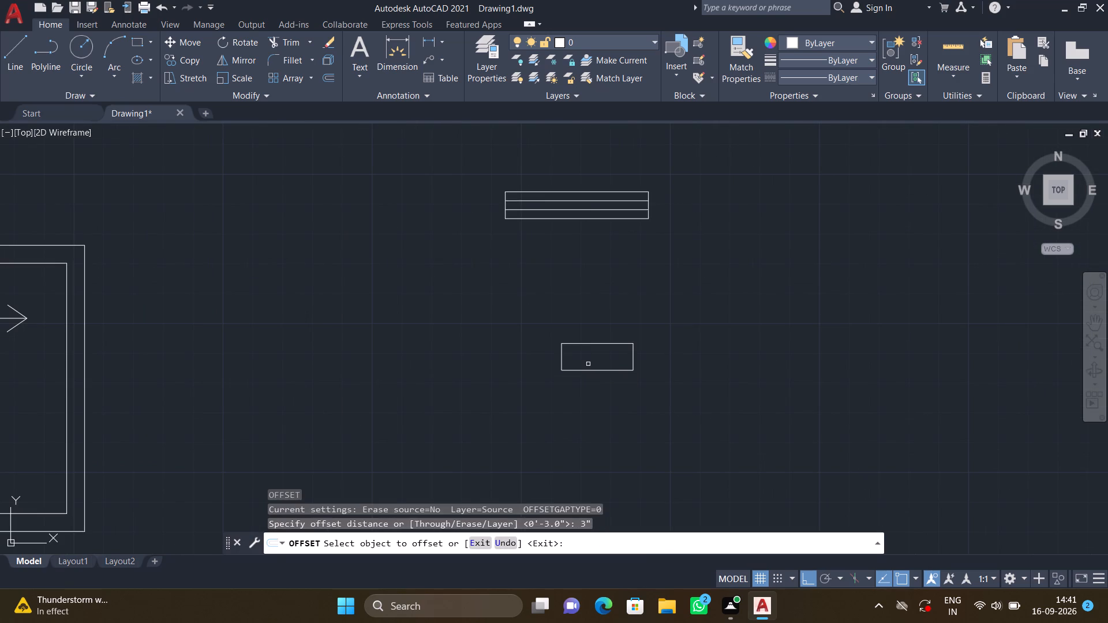
pyautogui.click(587, 342)
pyautogui.click(591, 361)
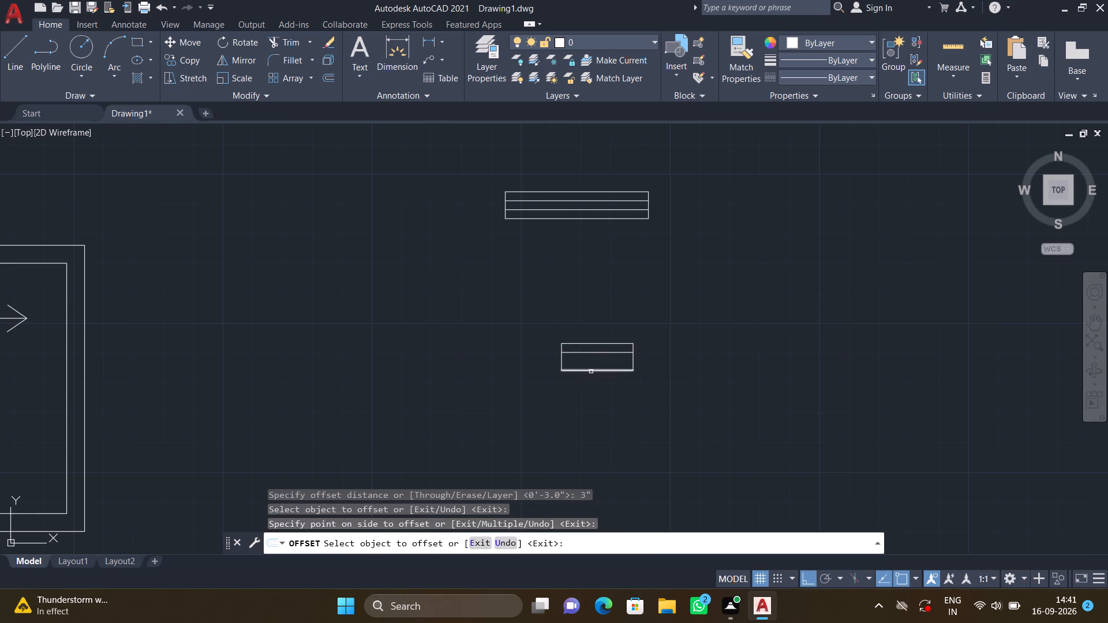
pyautogui.click(591, 371)
pyautogui.click(589, 355)
pyautogui.press('Return')
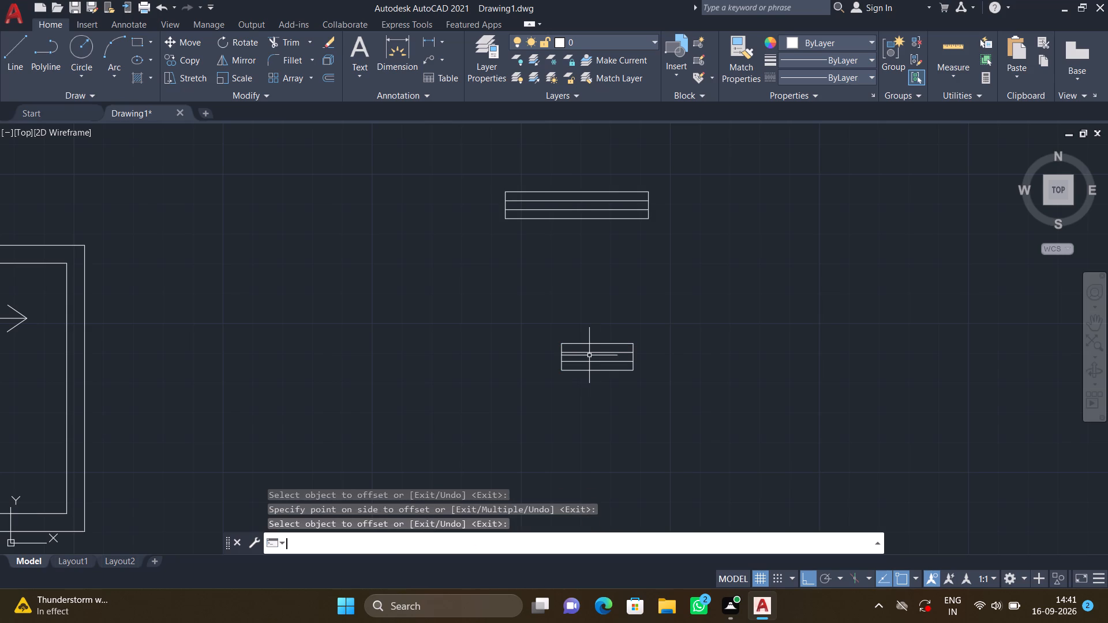
# With ortho off, copy the lined 4' by 9" rectangle by its upper-left corner into the lower-right room's bottom wall, near mid-width.
pyautogui.scroll(-1, 598, 361)
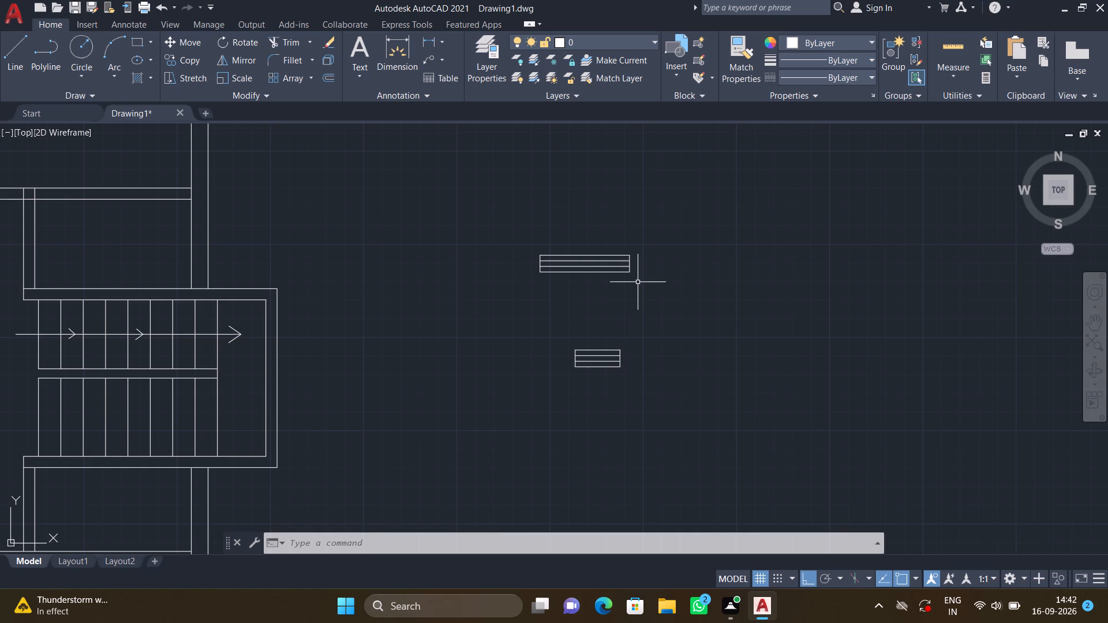
pyautogui.write('CO')
pyautogui.press('Return')
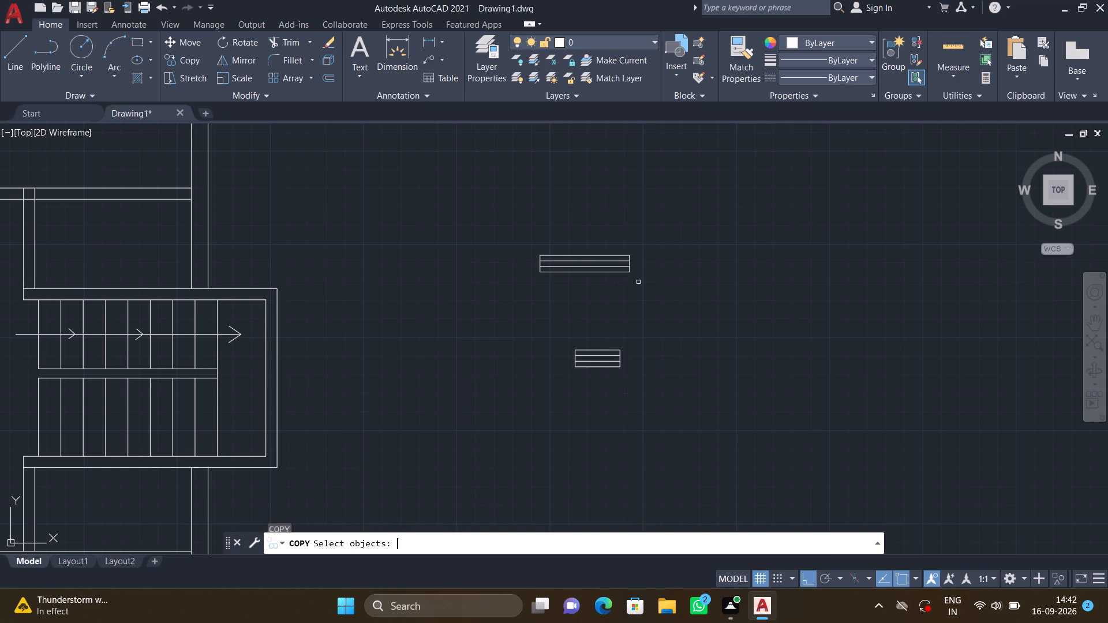
pyautogui.moveTo(658, 311); pyautogui.dragTo(656, 306)
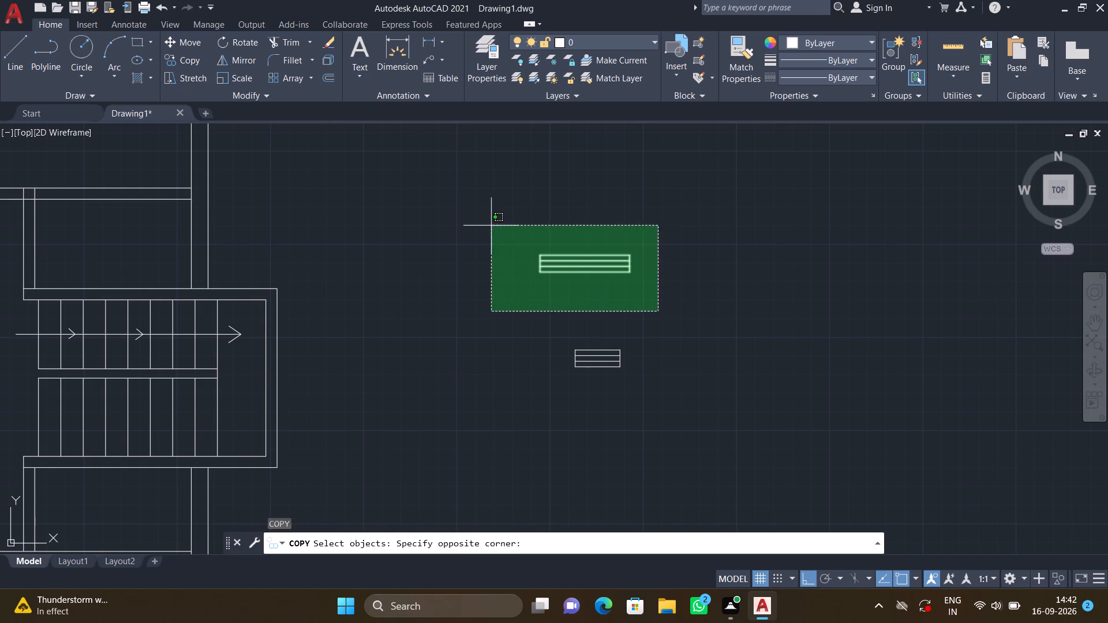
pyautogui.click(491, 224)
pyautogui.press('Return')
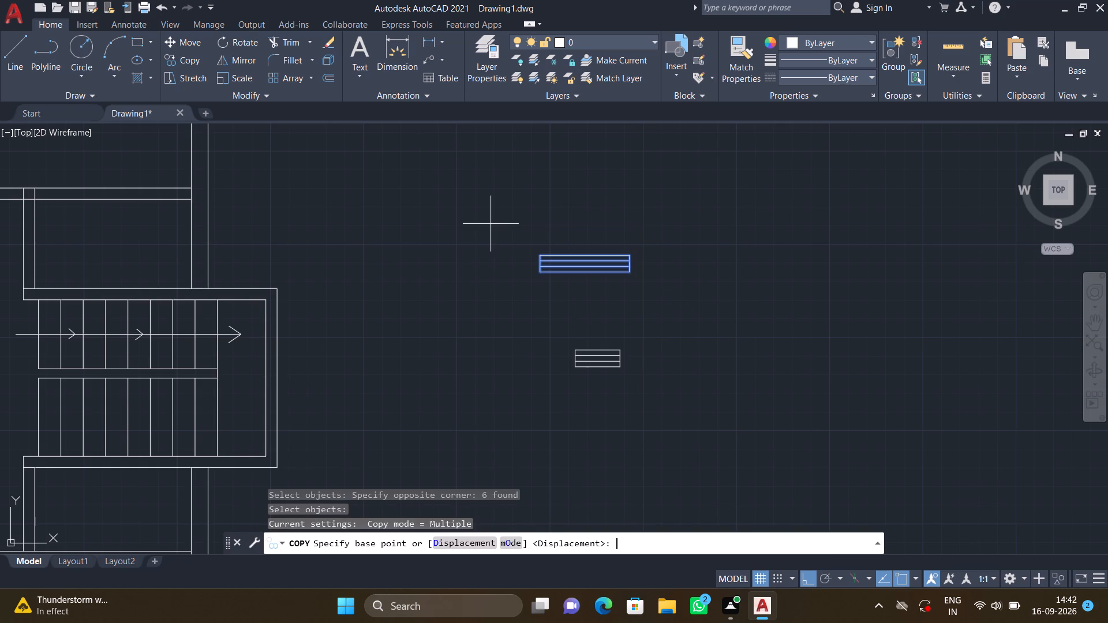
pyautogui.press('F8')
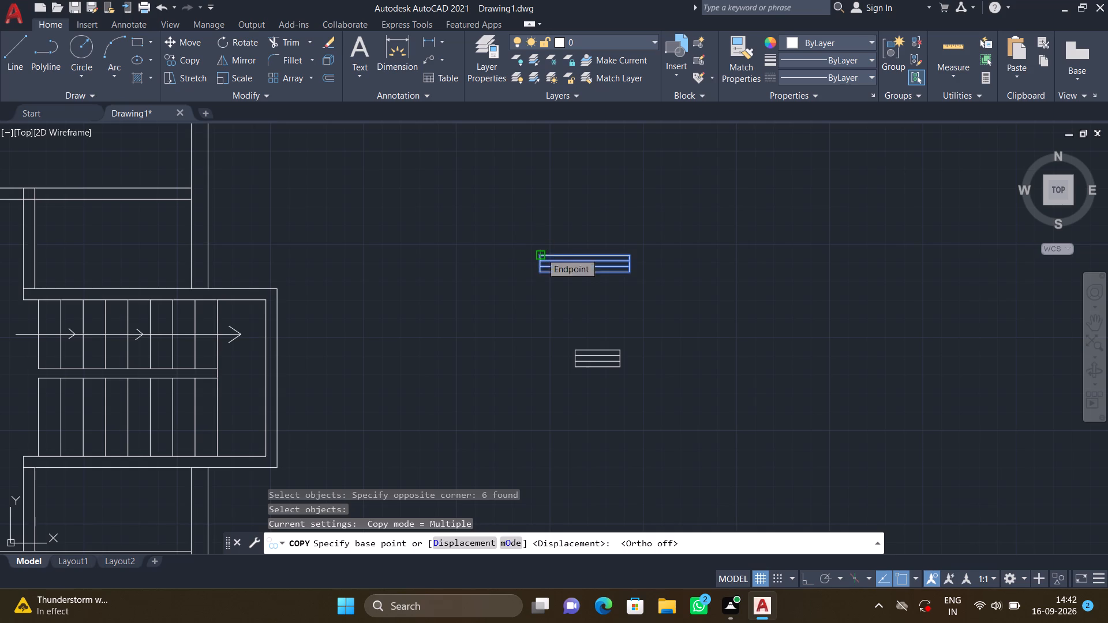
pyautogui.click(541, 253)
pyautogui.scroll(-2, 454, 322)
pyautogui.moveTo(444, 337); pyautogui.dragTo(478, 270, button='middle')
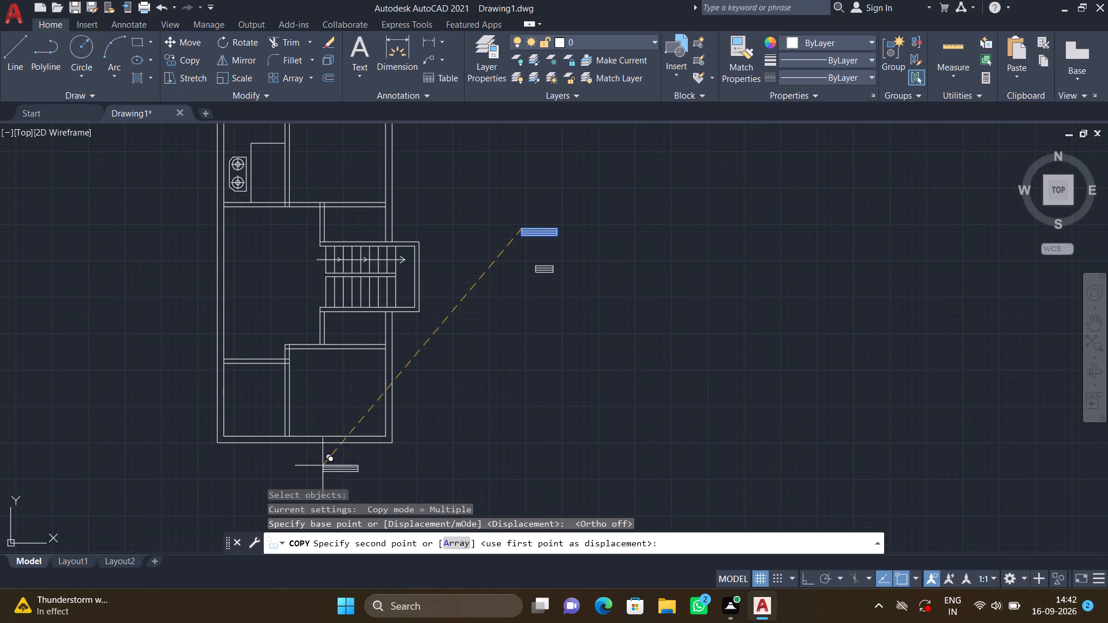
pyautogui.scroll(4, 330, 449)
pyautogui.scroll(1, 308, 385)
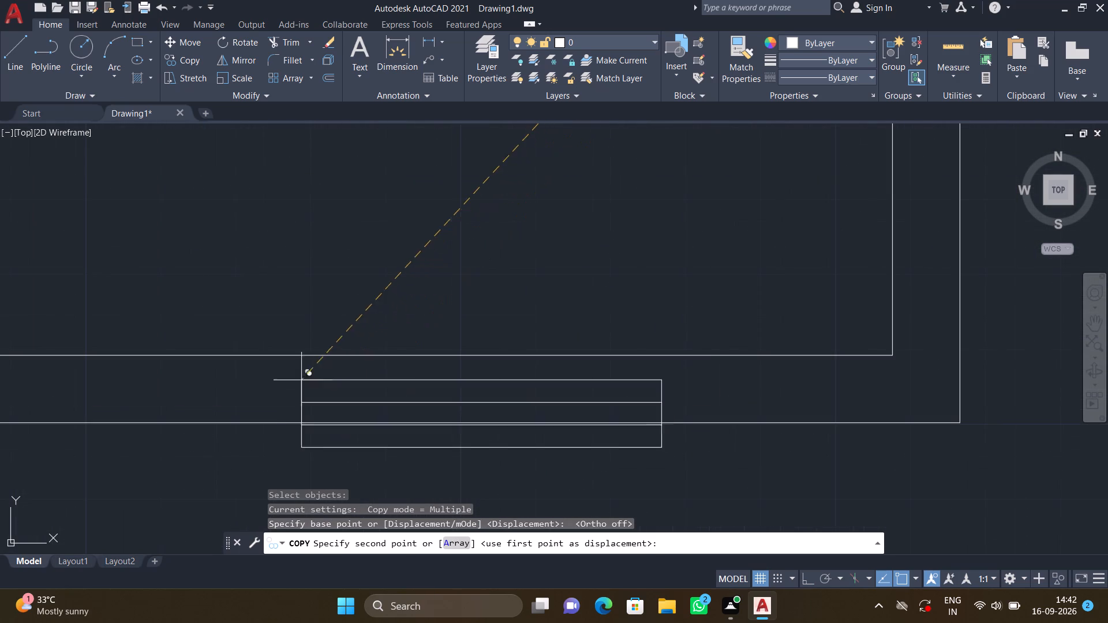
pyautogui.scroll(2, 260, 368)
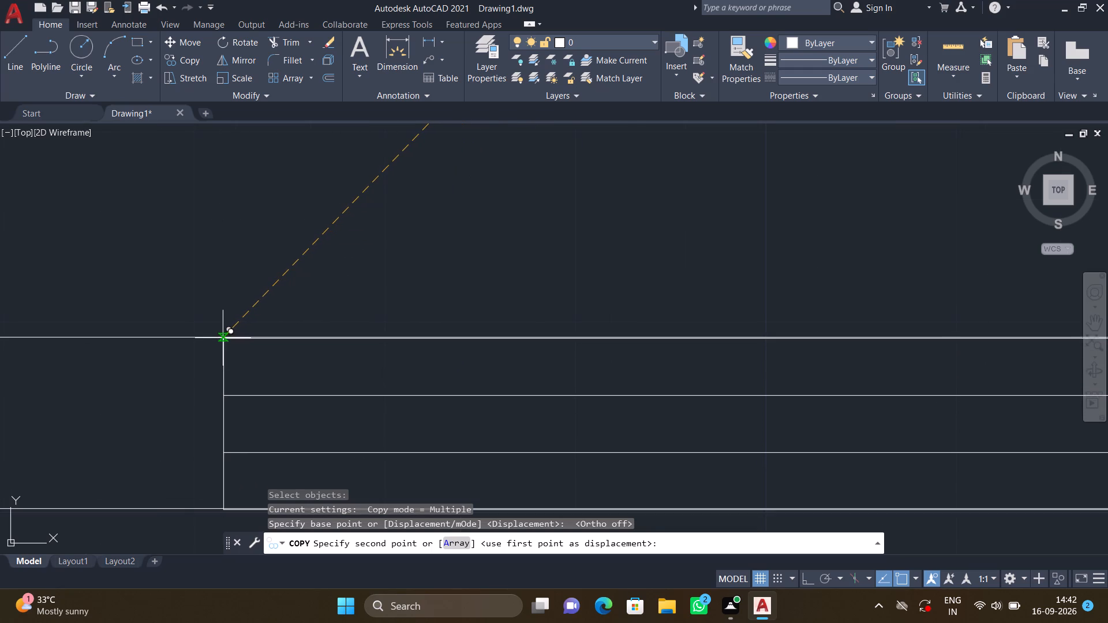
pyautogui.click(223, 338)
pyautogui.scroll(-5, 280, 351)
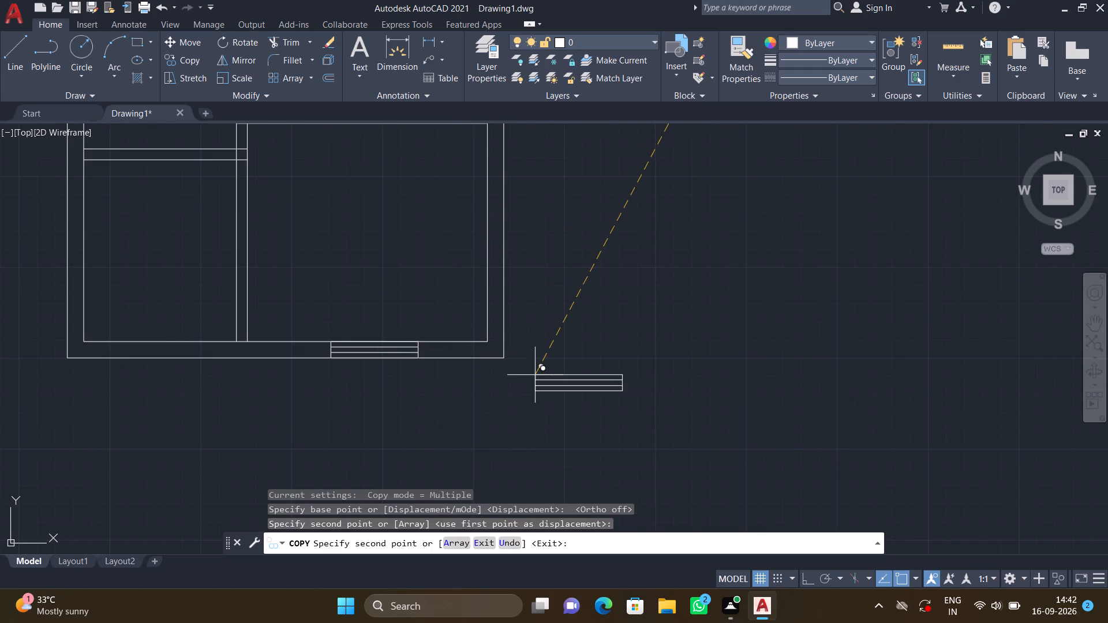
pyautogui.scroll(-1, 535, 375)
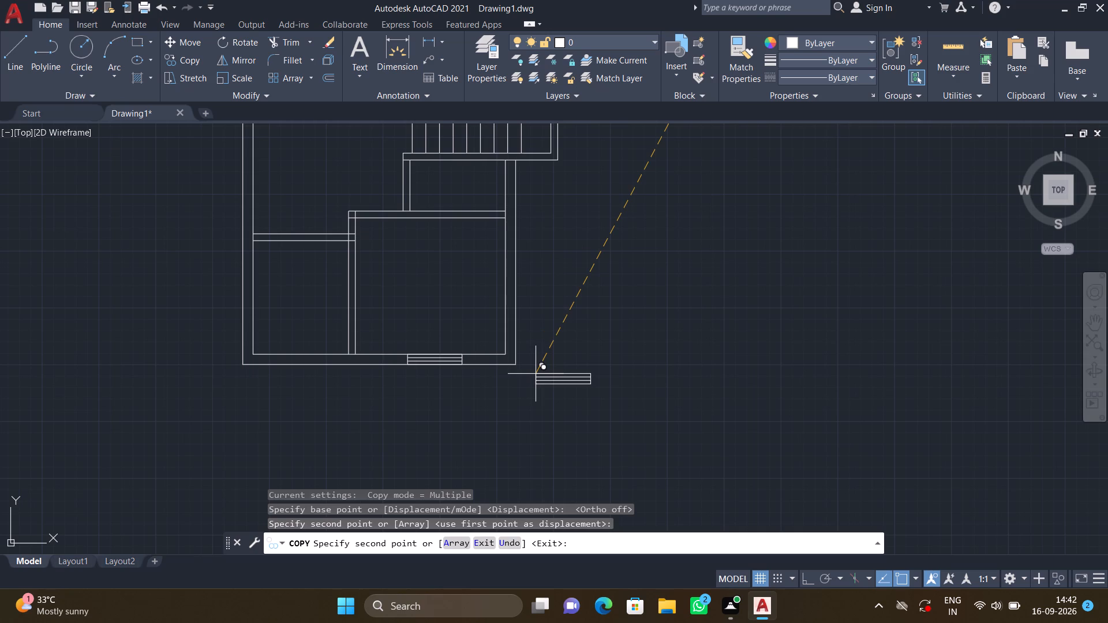
pyautogui.press('Return')
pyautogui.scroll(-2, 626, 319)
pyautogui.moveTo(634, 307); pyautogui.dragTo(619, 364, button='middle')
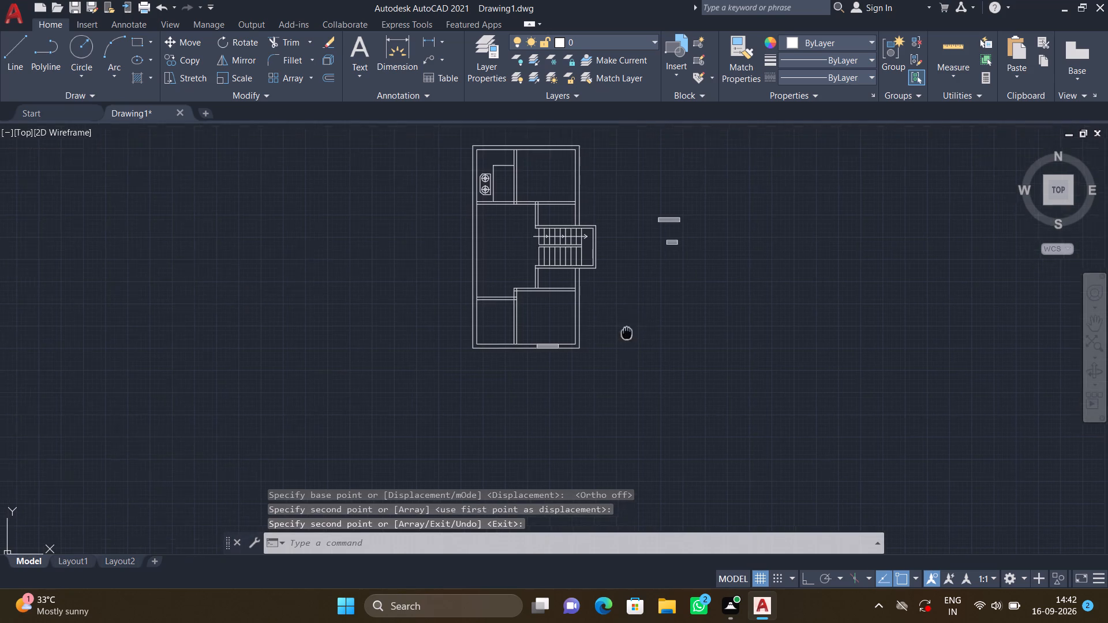
# With ortho off, copy the horizontal 4' by 9" window symbol by its upper-left corner into the kitchen's top wall, above the stove.
pyautogui.moveTo(619, 364); pyautogui.dragTo(615, 395, button='middle')
pyautogui.scroll(2, 682, 331)
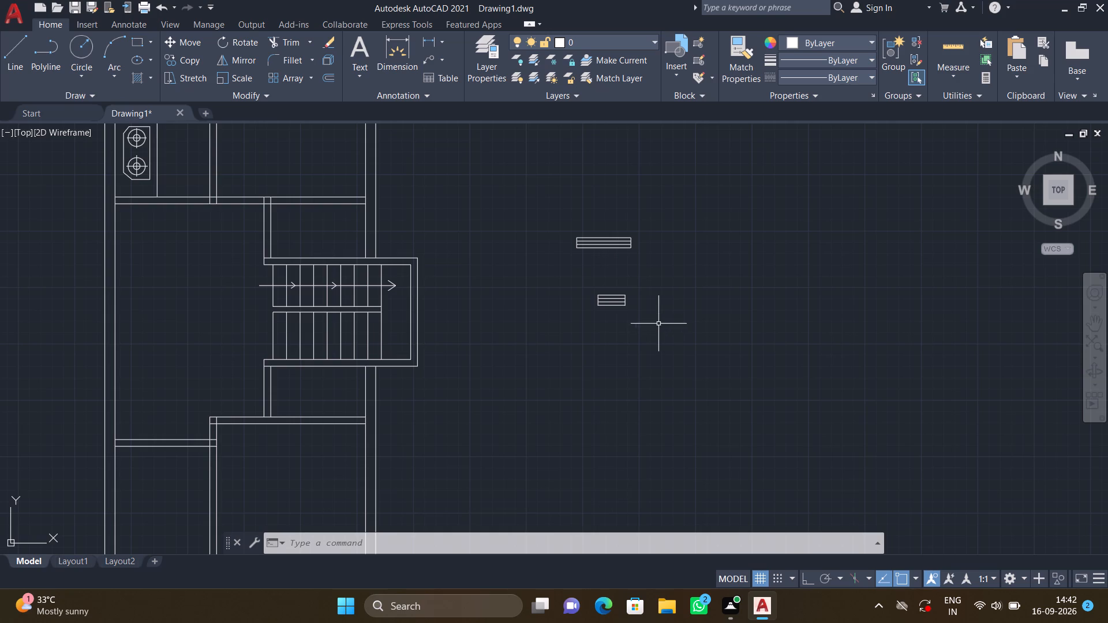
pyautogui.scroll(-1, 650, 309)
pyautogui.write('CO')
pyautogui.press('Return')
pyautogui.scroll(1, 642, 268)
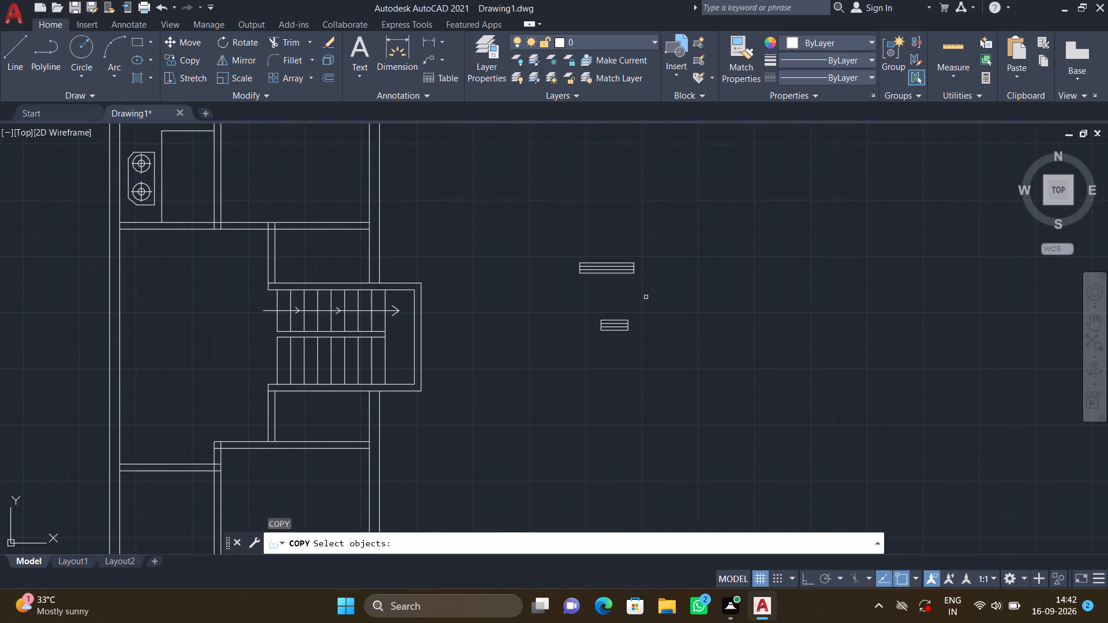
pyautogui.click(649, 287)
pyautogui.click(546, 240)
pyautogui.press('Return')
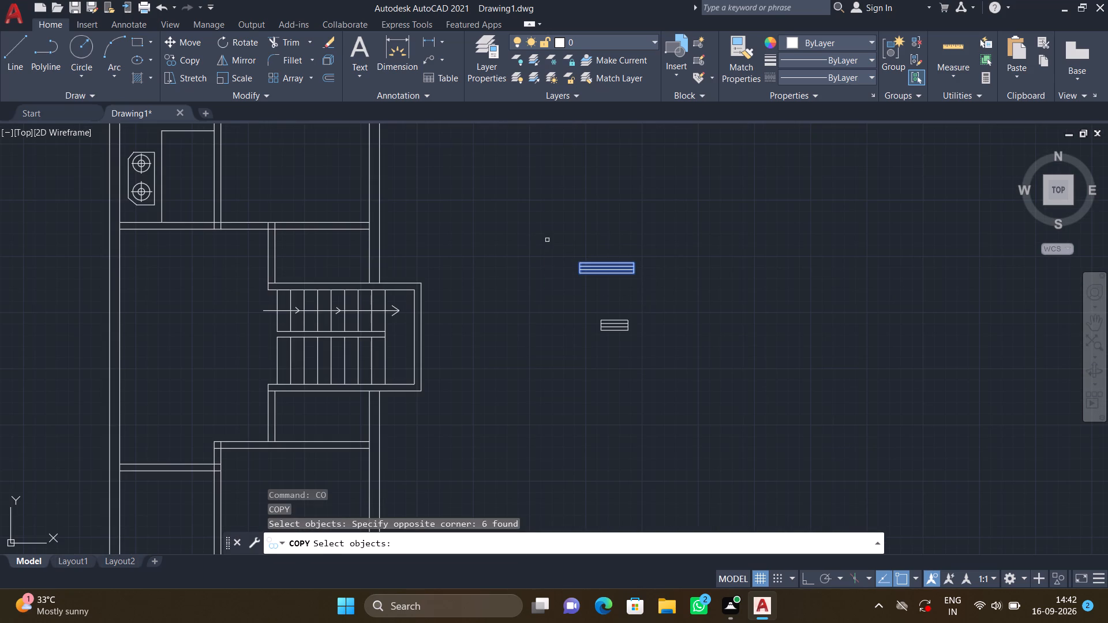
pyautogui.click(581, 264)
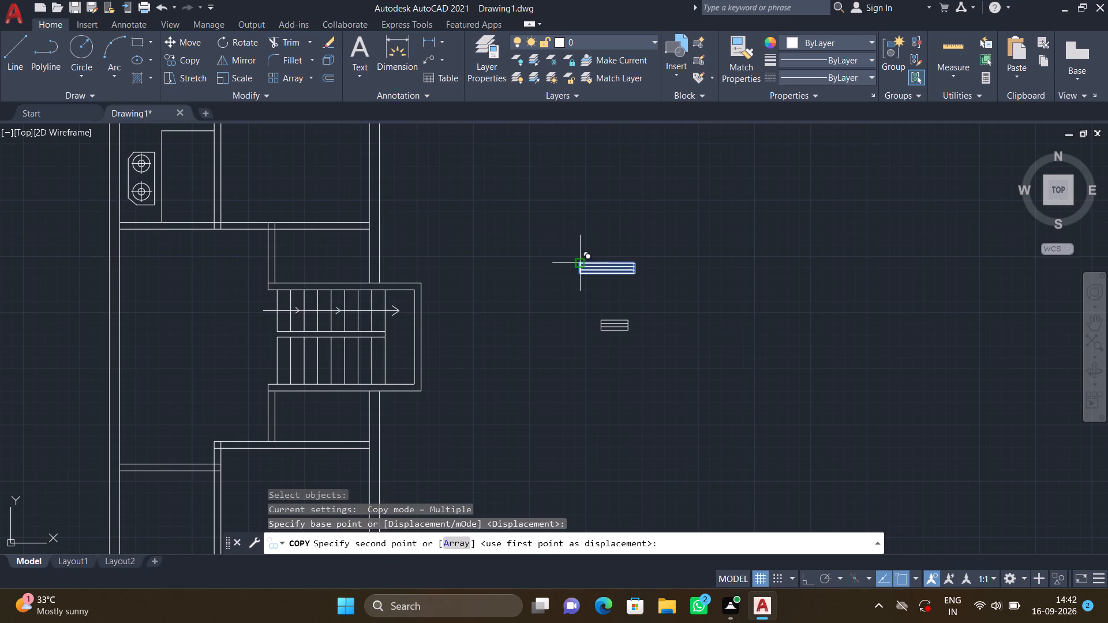
pyautogui.press('F8')
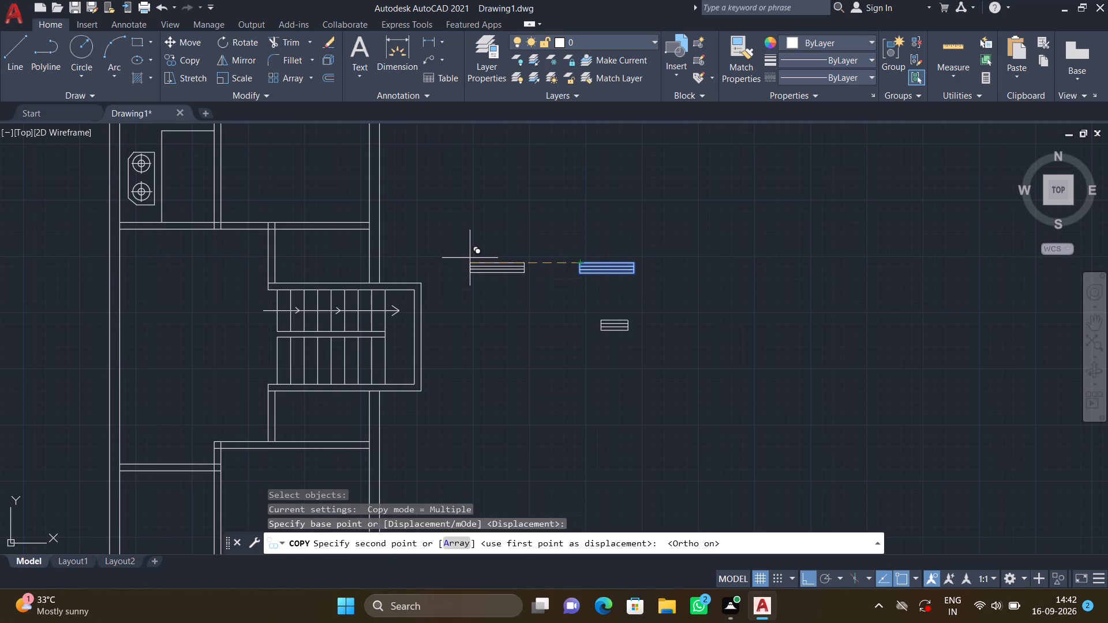
pyautogui.press('F8')
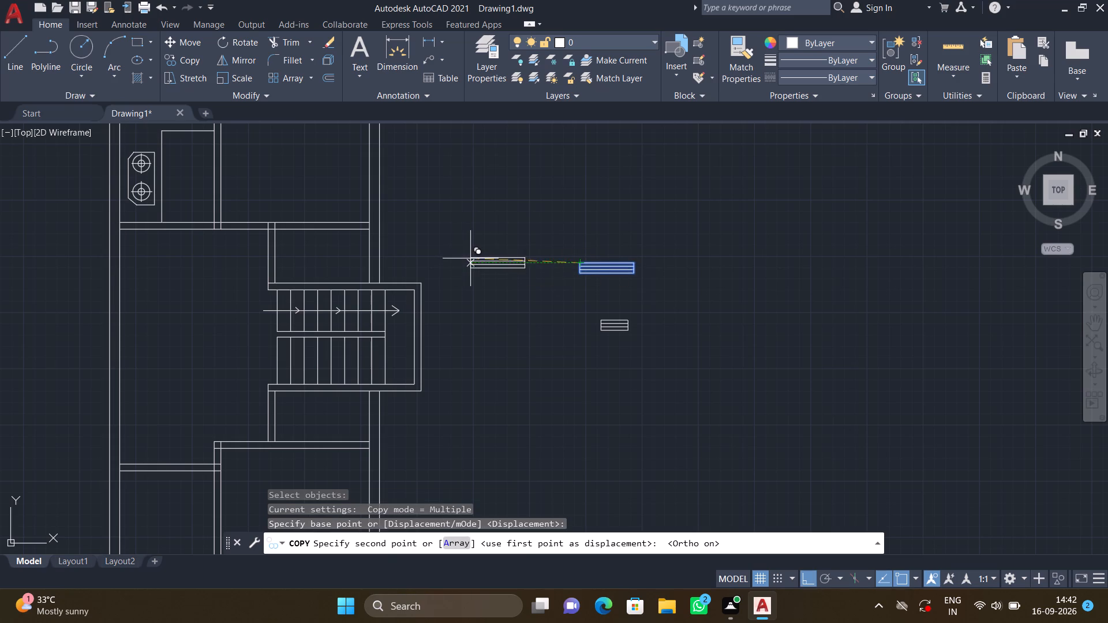
pyautogui.moveTo(469, 260); pyautogui.dragTo(684, 411, button='middle')
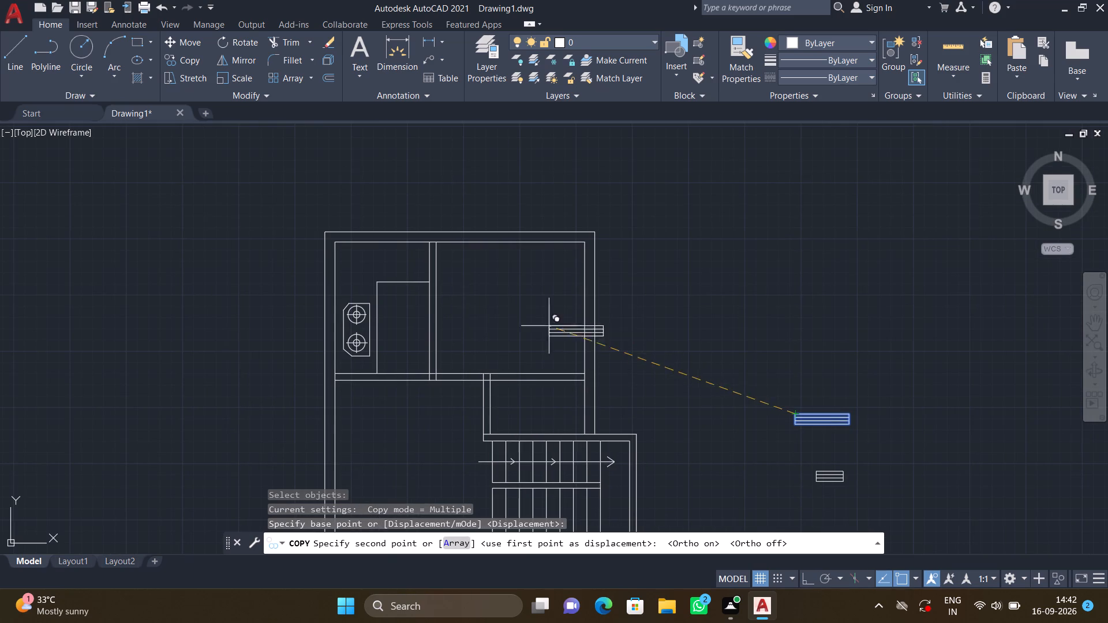
pyautogui.scroll(5, 353, 235)
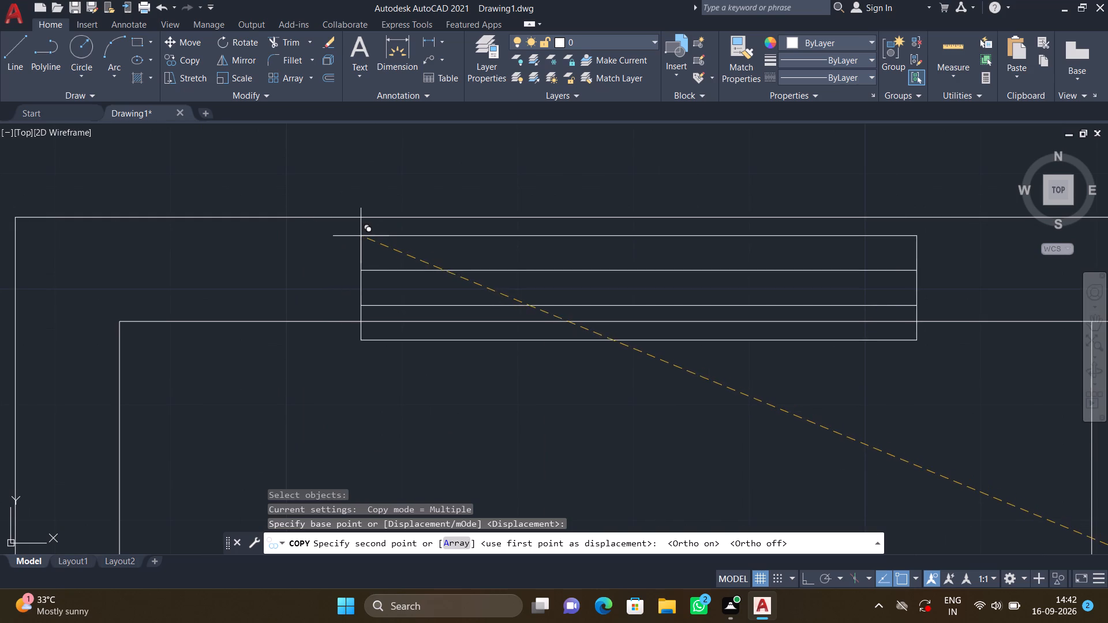
pyautogui.scroll(1, 361, 236)
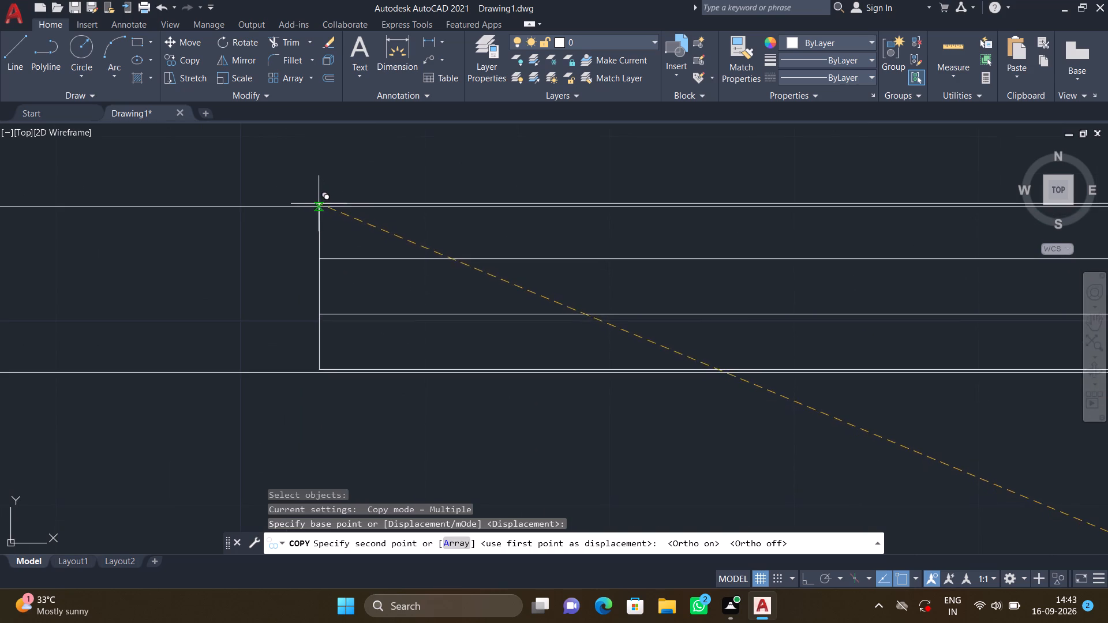
pyautogui.click(302, 207)
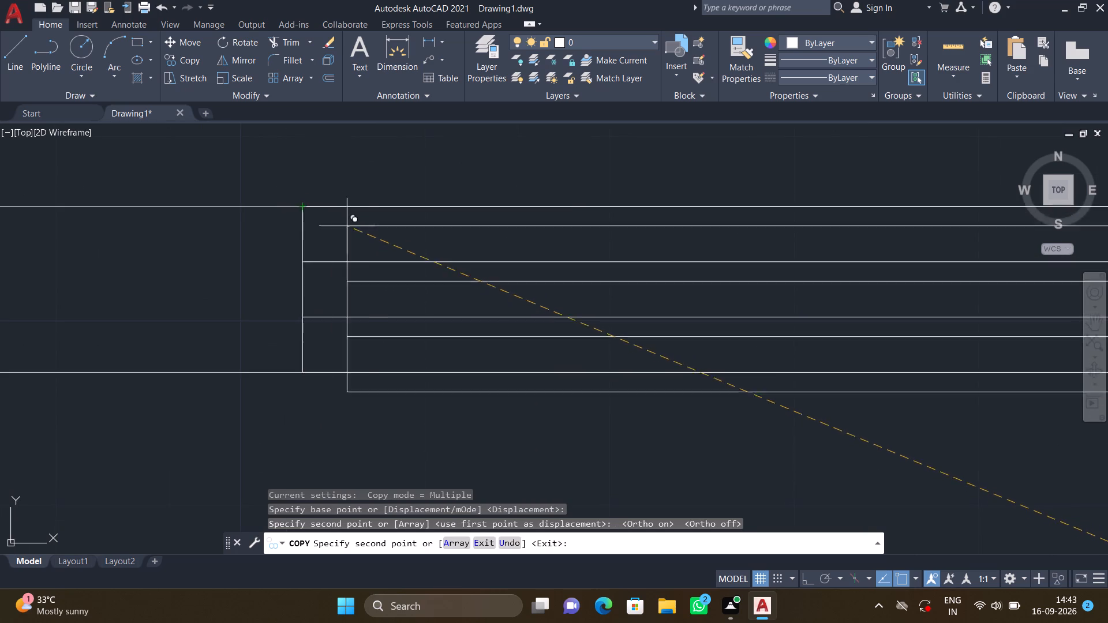
pyautogui.scroll(-3, 377, 242)
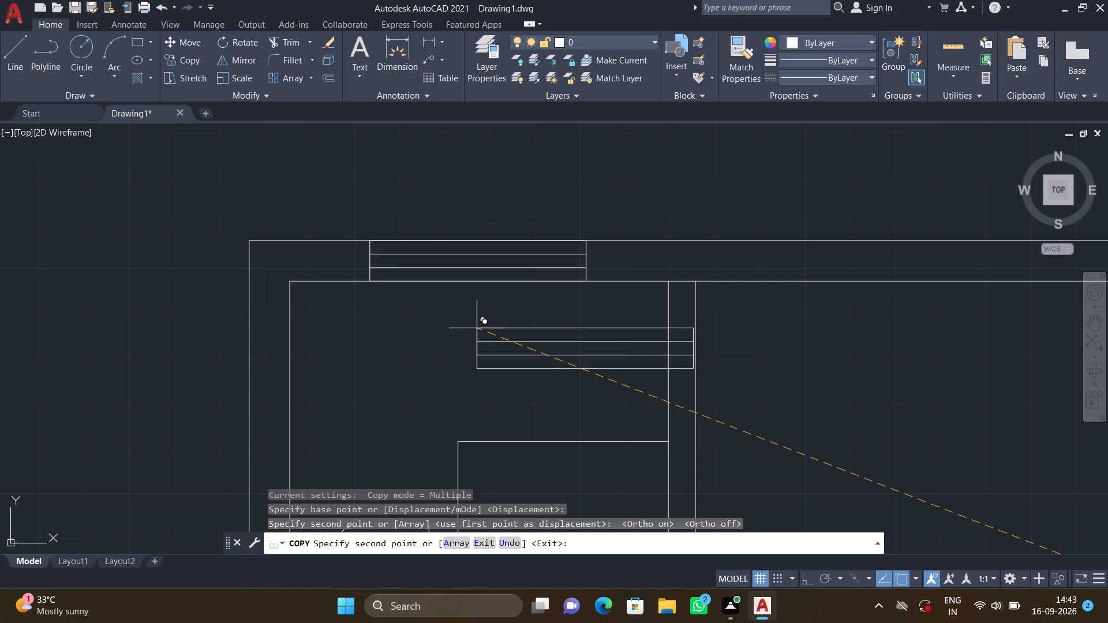
pyautogui.press('Return')
# With ortho on, rotate the spare 4' by 9" window symbol outside the plan 90° counterclockwise about its upper-left corner.
pyautogui.scroll(-2, 486, 327)
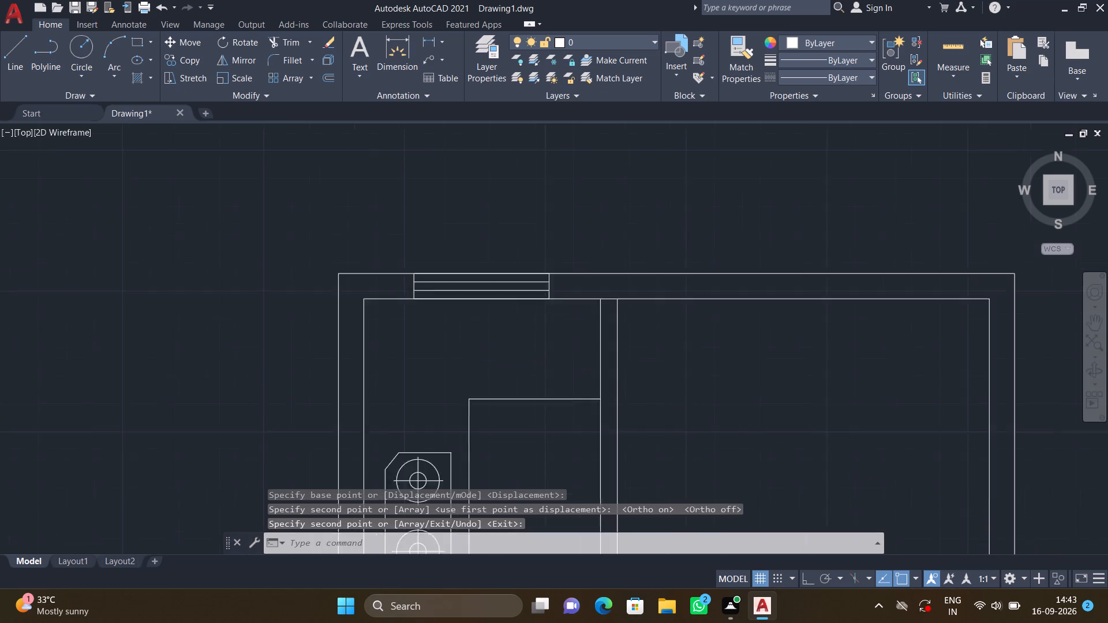
pyautogui.scroll(-1, 498, 323)
pyautogui.moveTo(558, 361); pyautogui.dragTo(534, 283, button='middle')
pyautogui.moveTo(586, 346); pyautogui.dragTo(566, 268, button='middle')
pyautogui.scroll(-1, 585, 345)
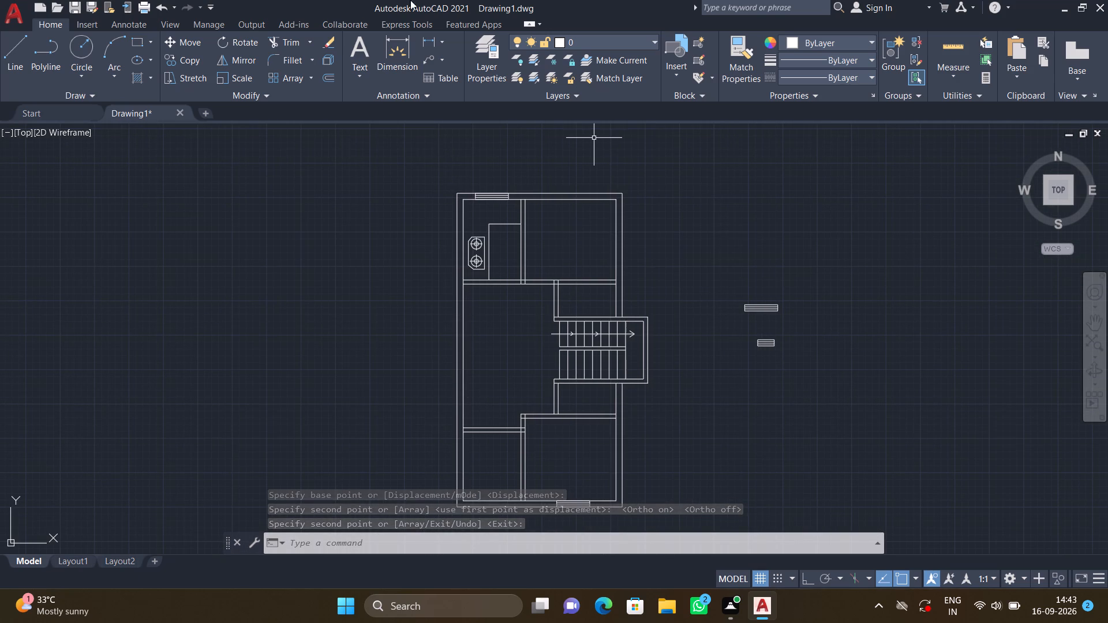
pyautogui.press('F8')
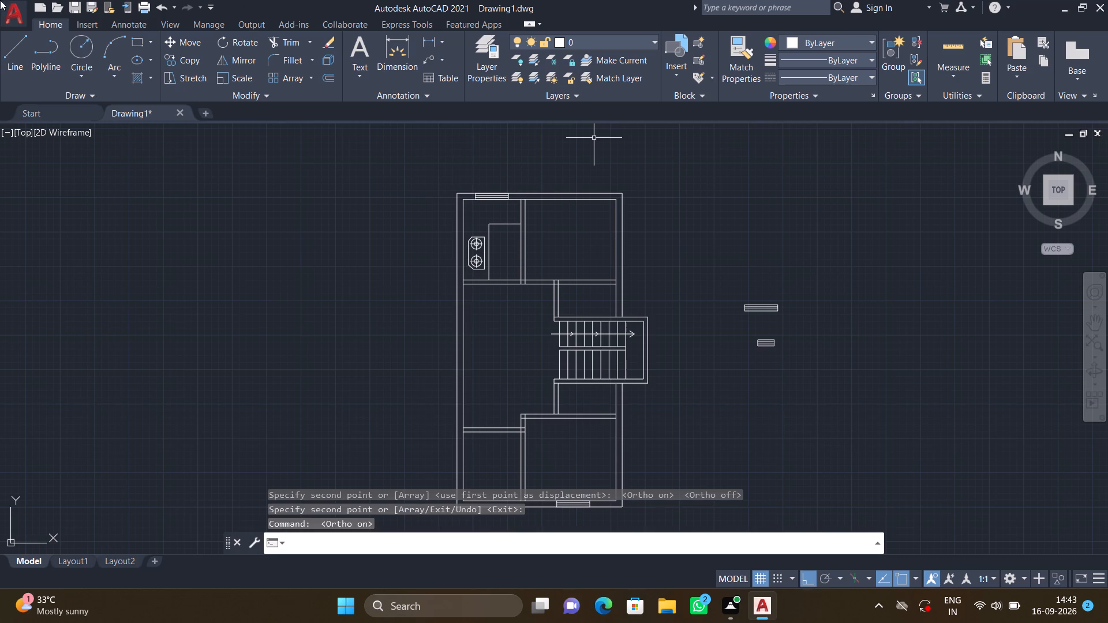
pyautogui.press('r')
pyautogui.press('o')
pyautogui.press('Return')
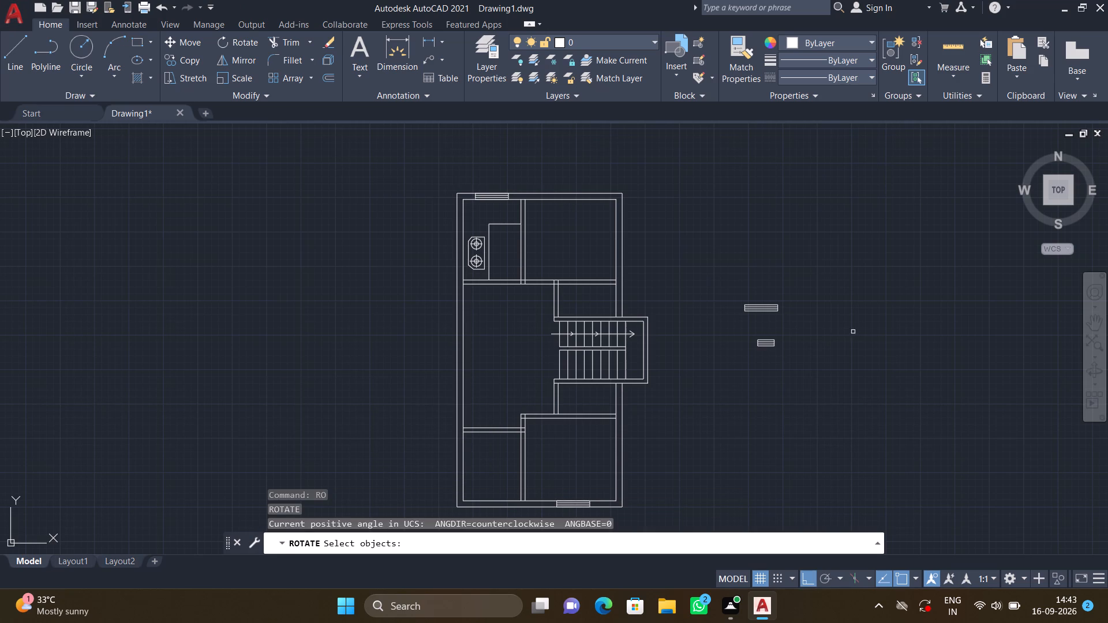
pyautogui.scroll(2, 808, 324)
pyautogui.click(761, 318)
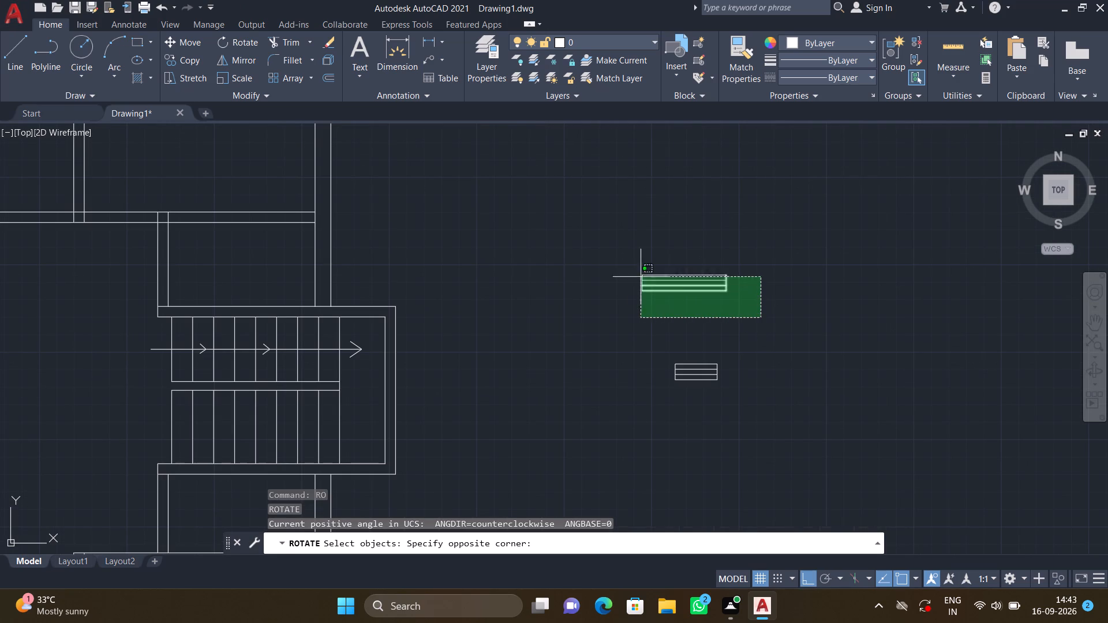
pyautogui.click(611, 258)
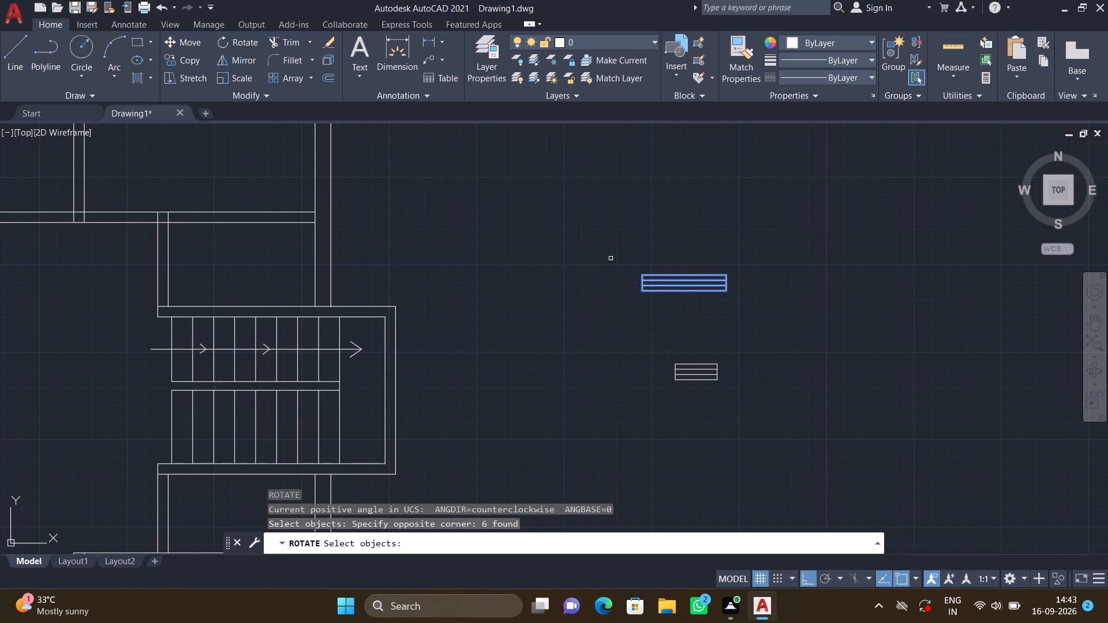
pyautogui.press('Return')
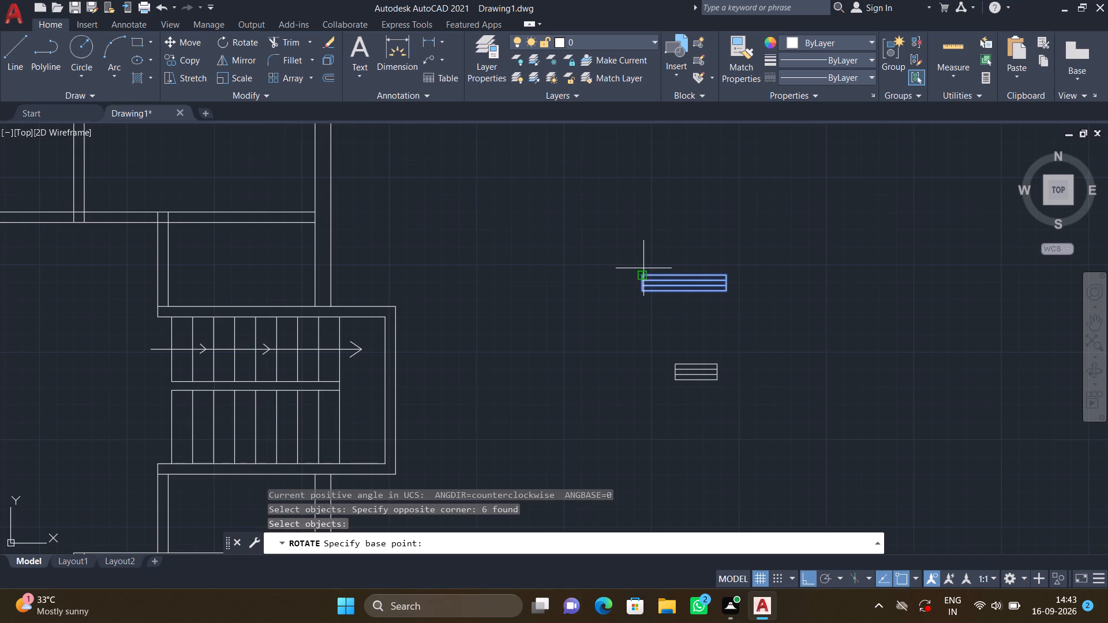
pyautogui.click(641, 272)
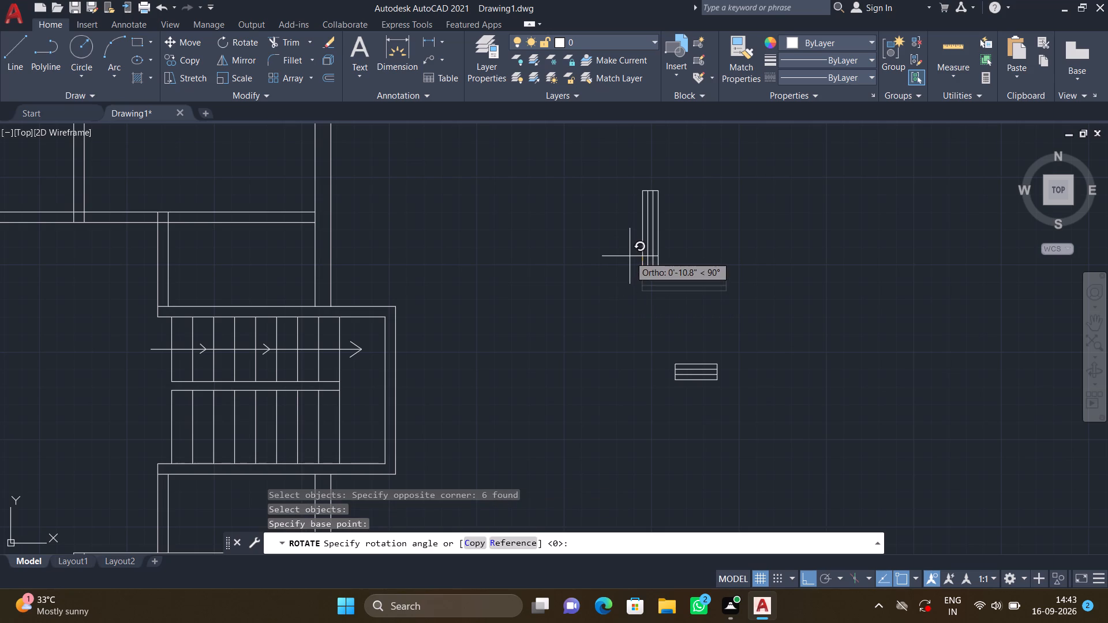
pyautogui.click(630, 256)
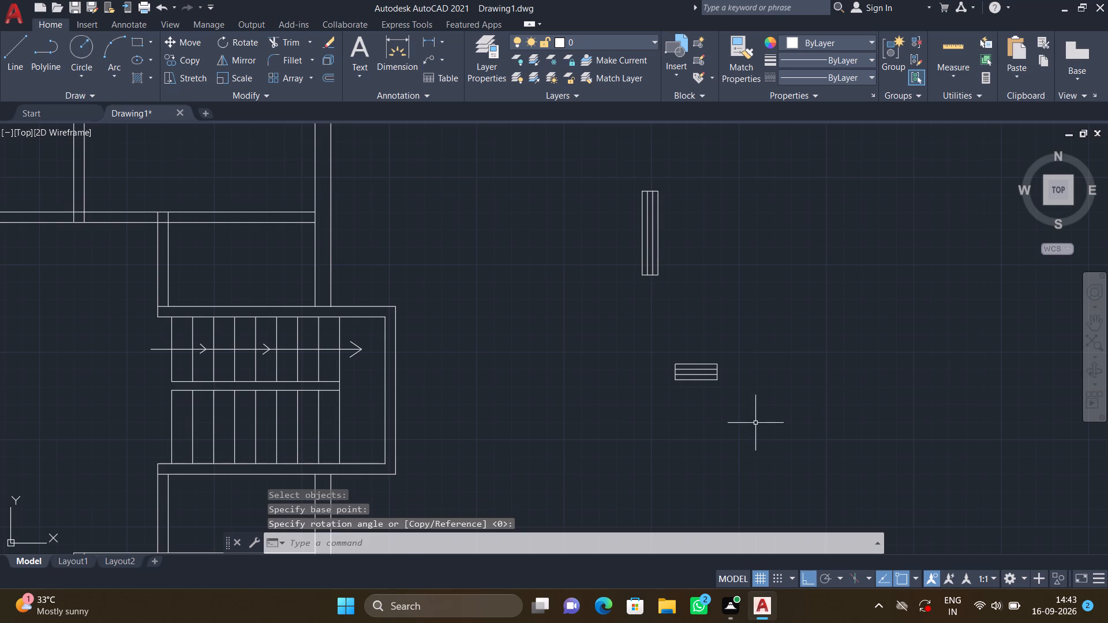
# Rotate the spare 2' by 9" window symbol 90° counterclockwise about its upper-left corner.
pyautogui.press('space')
pyautogui.click(729, 399)
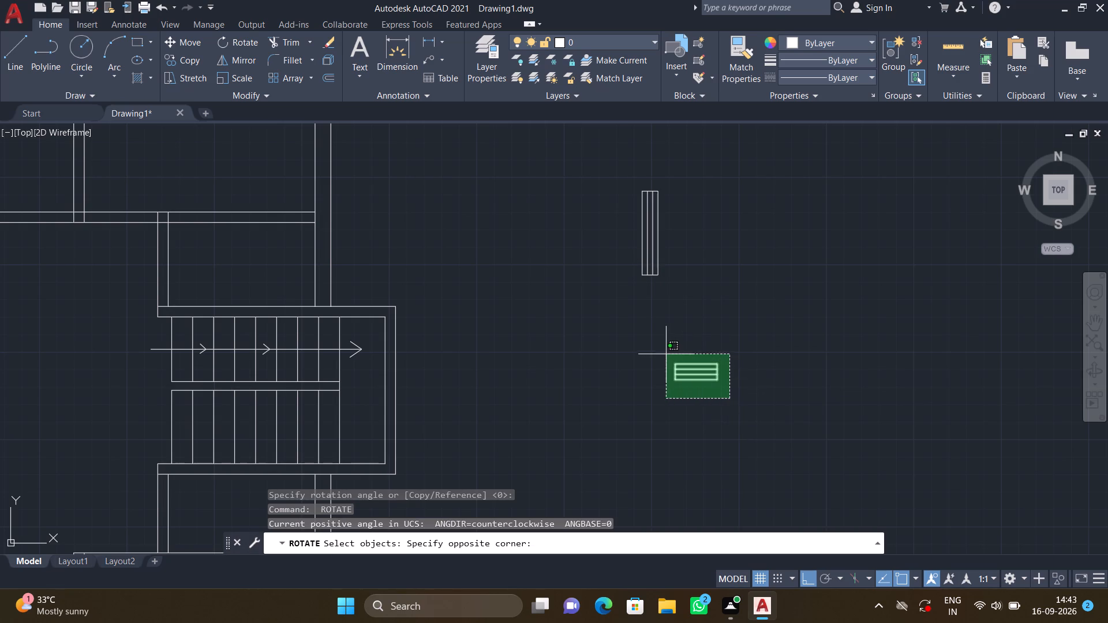
pyautogui.click(658, 351)
pyautogui.press('Return')
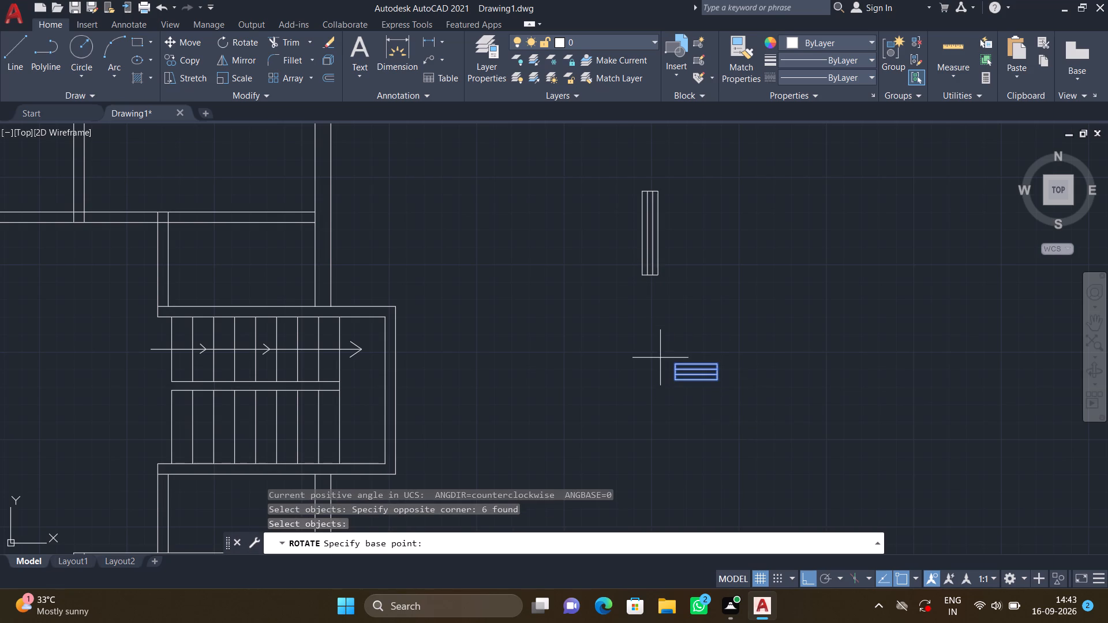
pyautogui.click(676, 361)
pyautogui.click(674, 344)
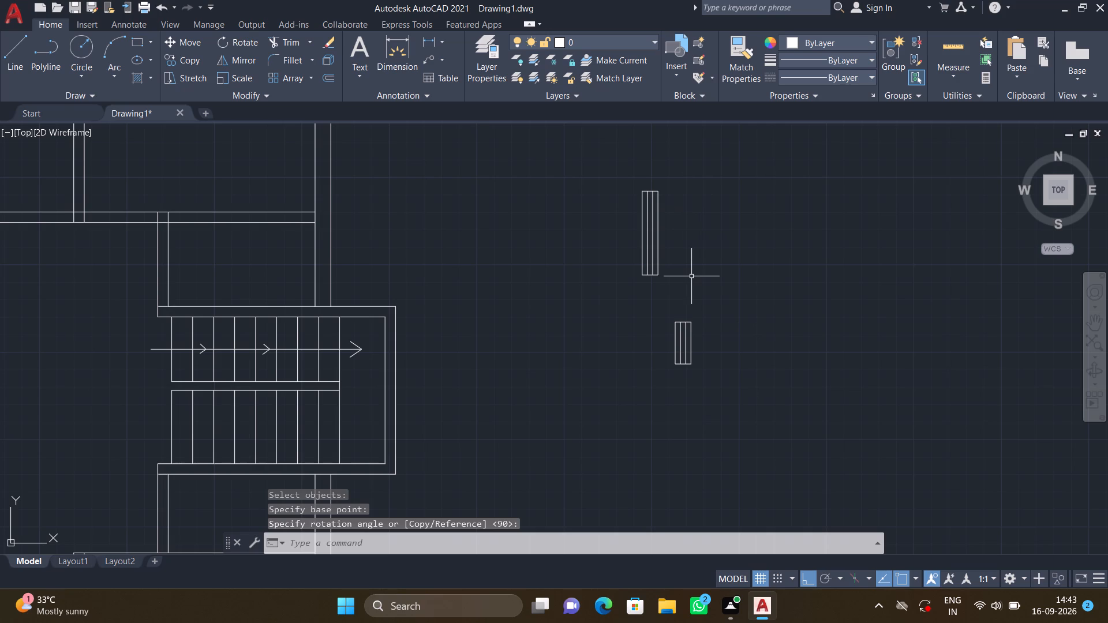
# With ortho off, copy the vertical 4' window symbol by its upper-left corner into the kitchen's left outer wall, beside the stove.
pyautogui.write('CO')
pyautogui.press('Return')
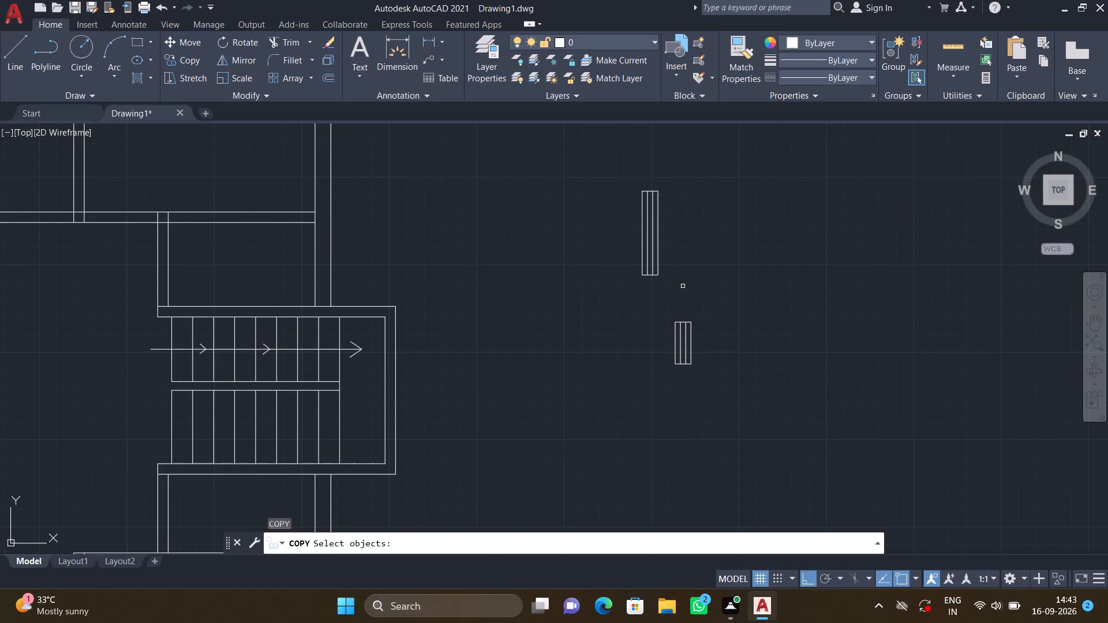
pyautogui.click(683, 286)
pyautogui.click(618, 185)
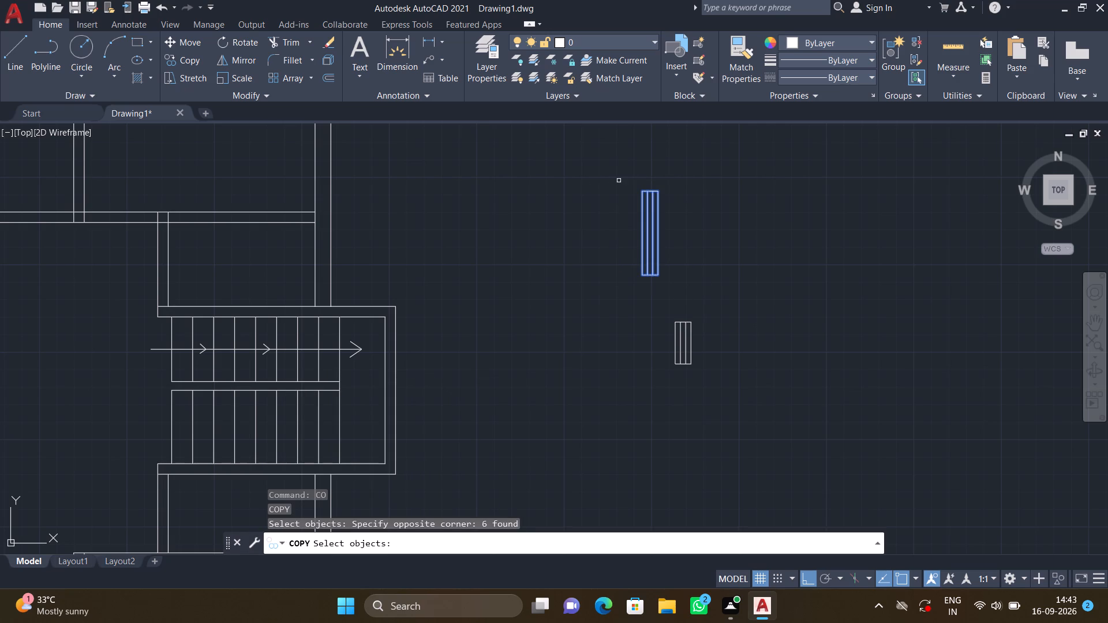
pyautogui.press('Return')
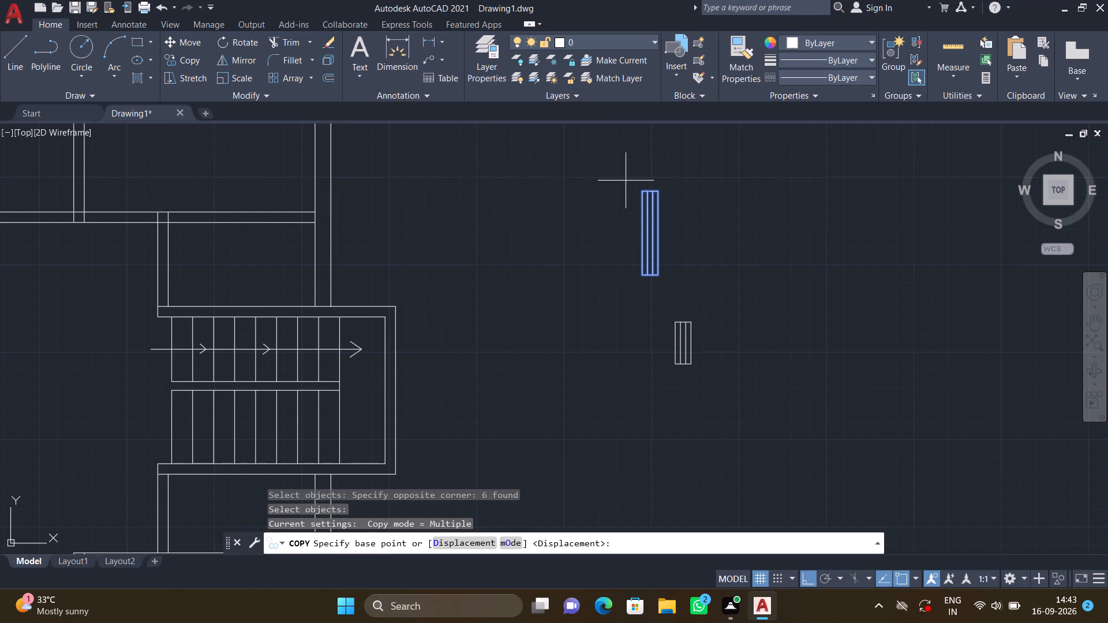
pyautogui.click(643, 187)
pyautogui.scroll(-2, 540, 244)
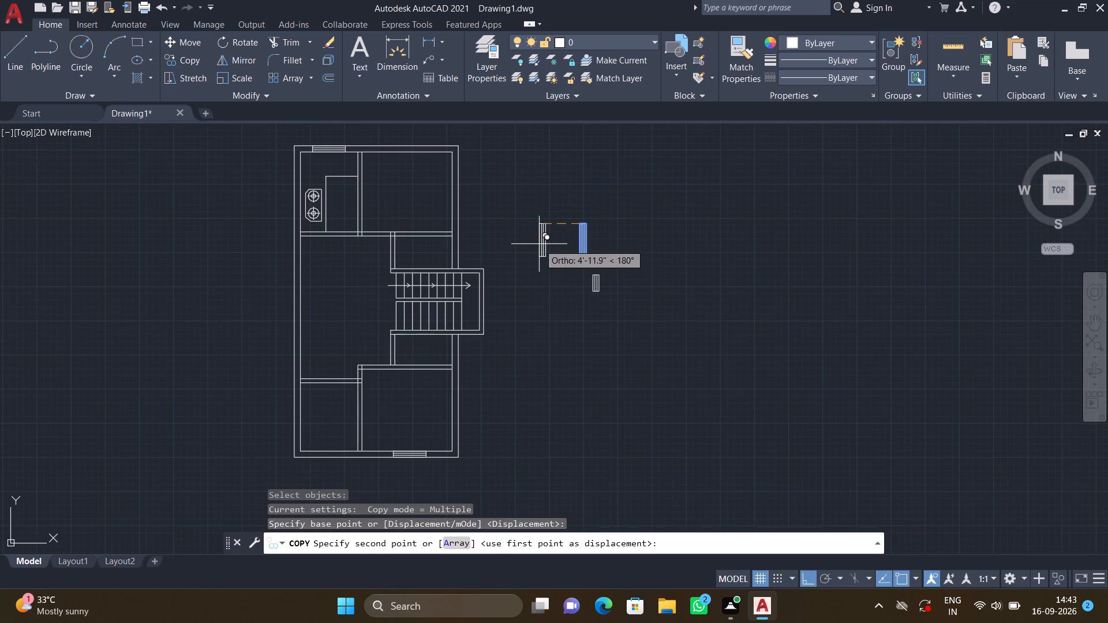
pyautogui.press('F8')
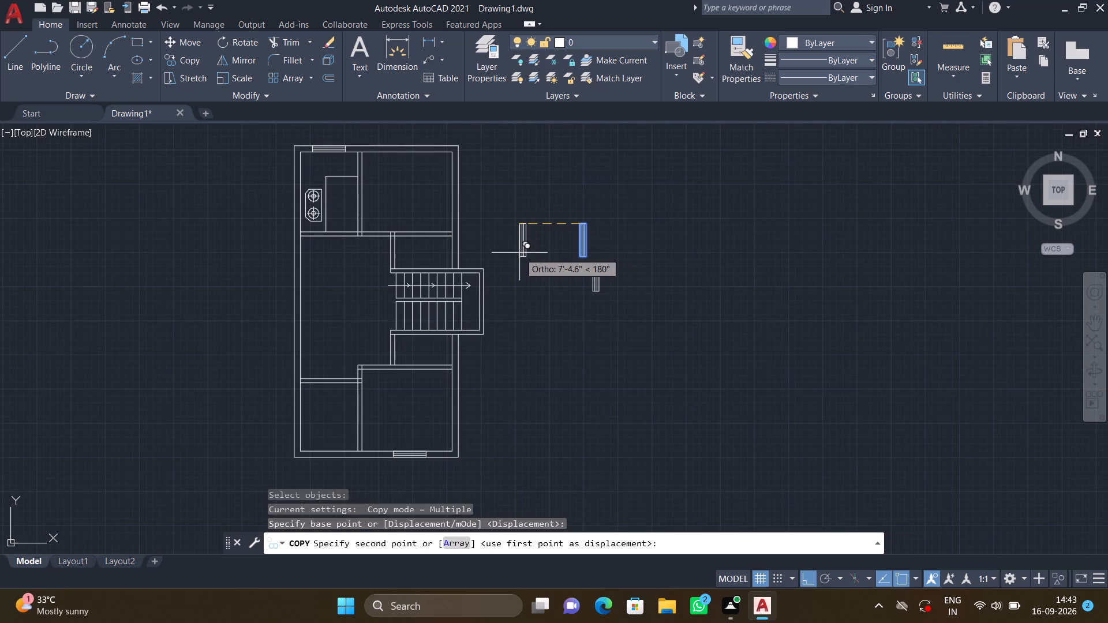
pyautogui.moveTo(388, 242); pyautogui.dragTo(591, 310, button='middle')
pyautogui.scroll(5, 500, 242)
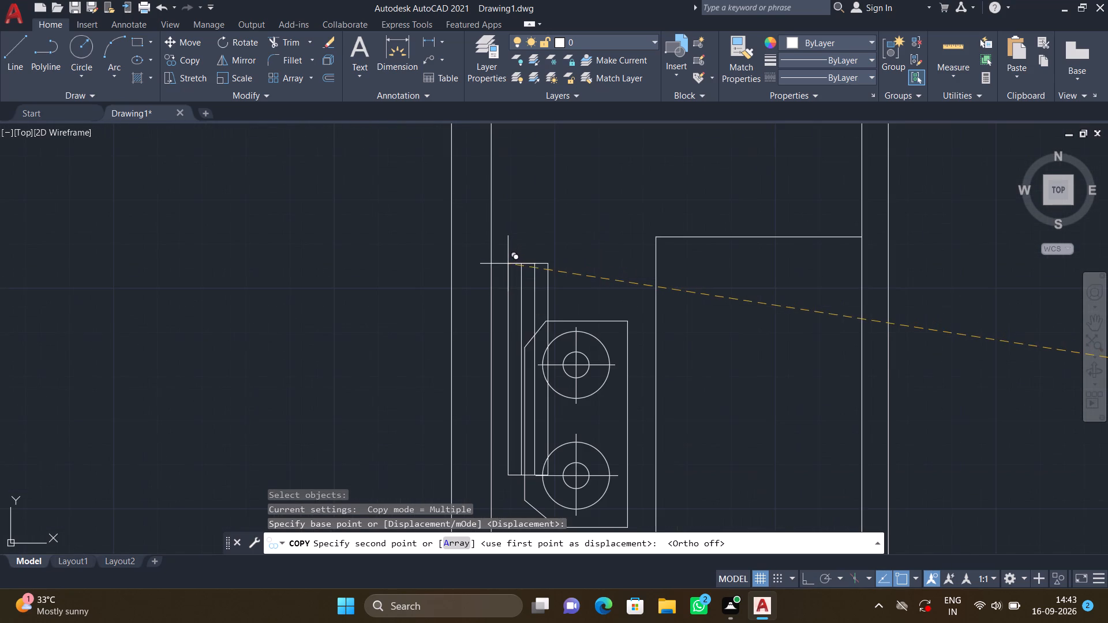
pyautogui.scroll(4, 473, 264)
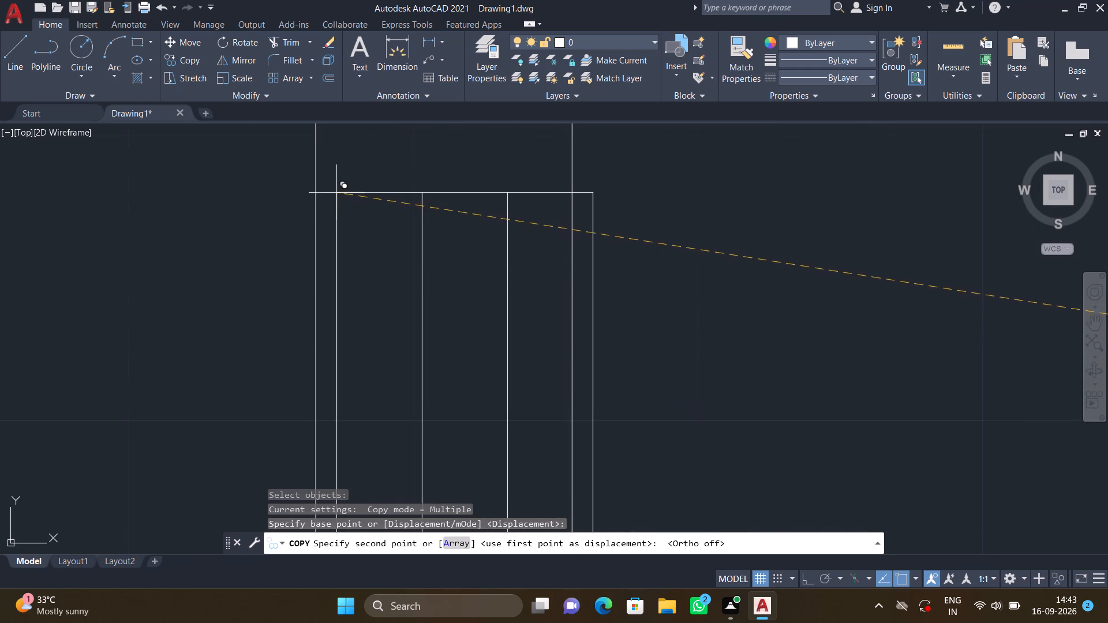
pyautogui.click(317, 181)
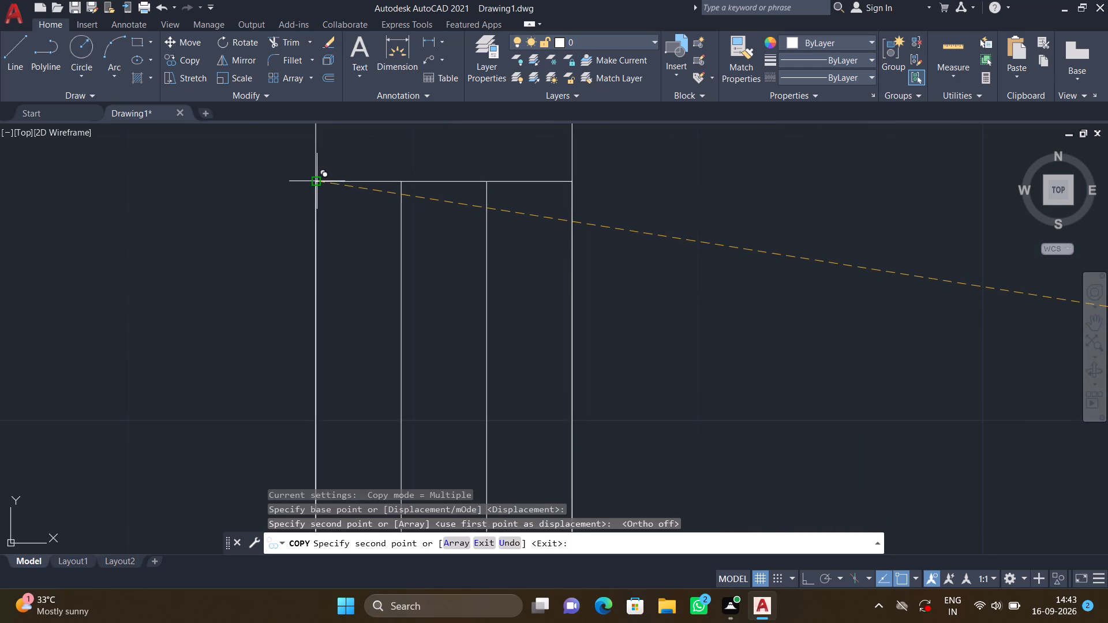
# Place another copy of the vertical 4' window symbol in the right outer wall of the upper-right room, near mid-height.
pyautogui.scroll(-5, 377, 172)
pyautogui.scroll(-2, 527, 187)
pyautogui.moveTo(614, 195); pyautogui.dragTo(604, 196, button='middle')
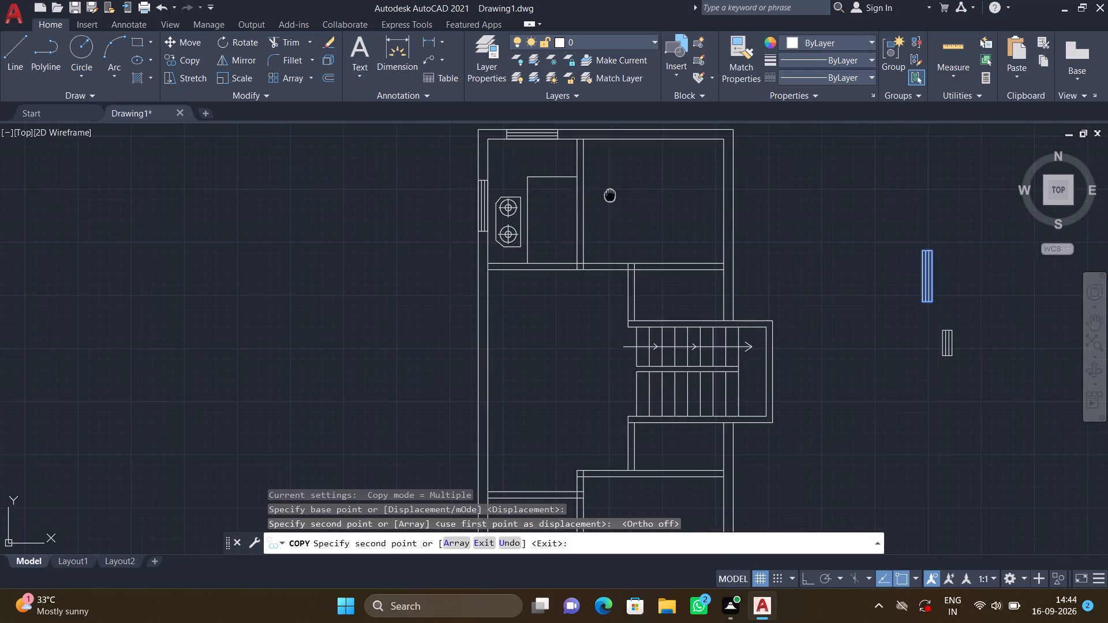
pyautogui.moveTo(604, 196); pyautogui.dragTo(409, 255, button='middle')
pyautogui.scroll(1, 506, 248)
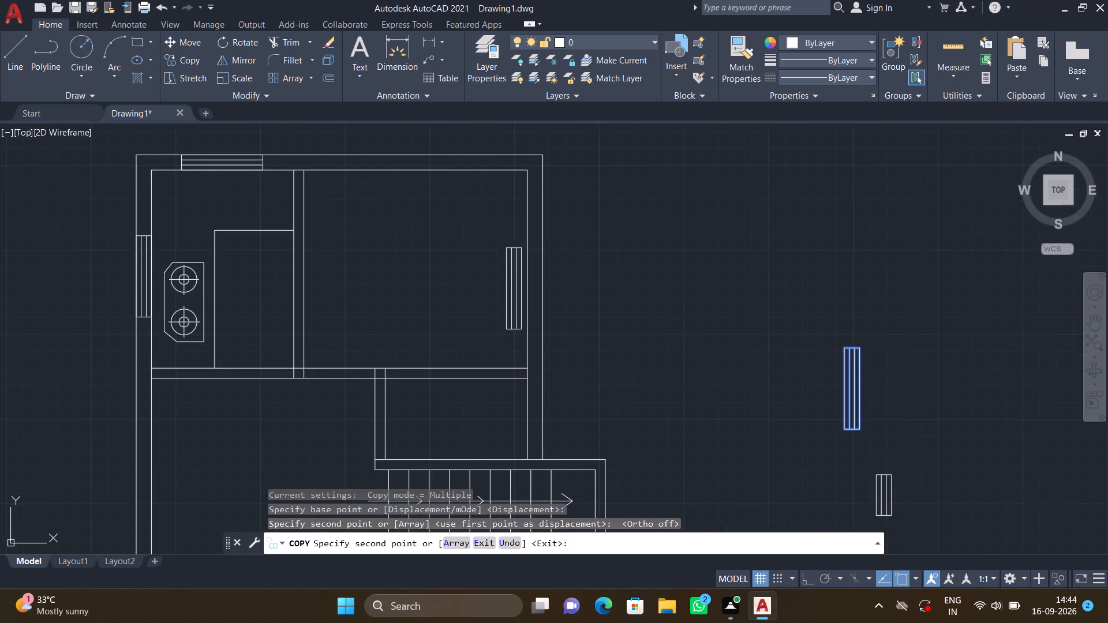
pyautogui.scroll(5, 523, 245)
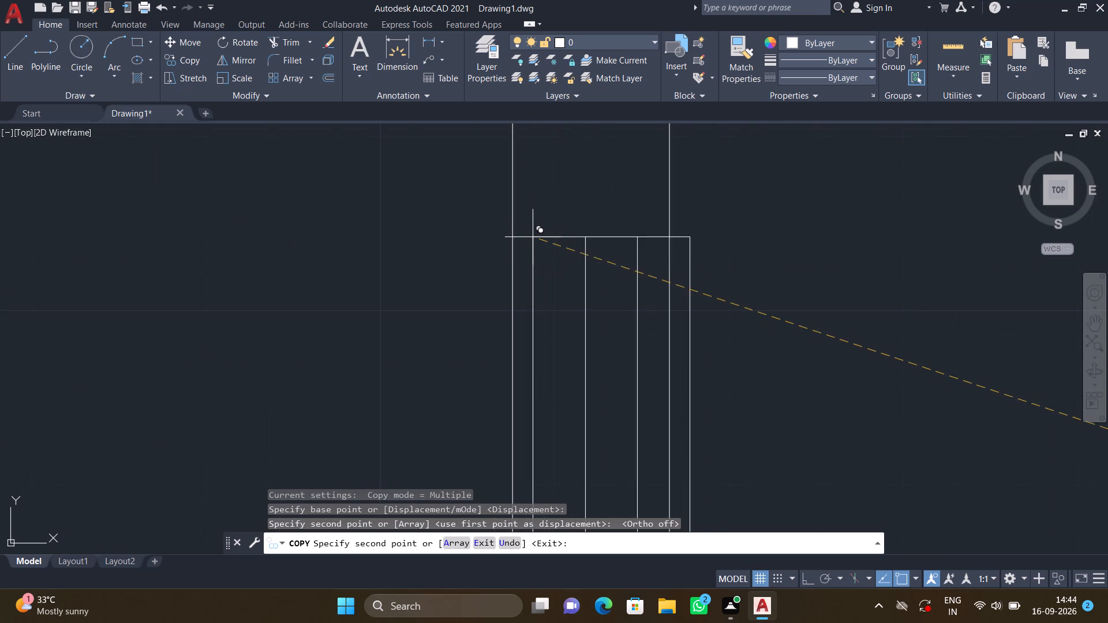
pyautogui.click(511, 185)
pyautogui.scroll(-5, 577, 196)
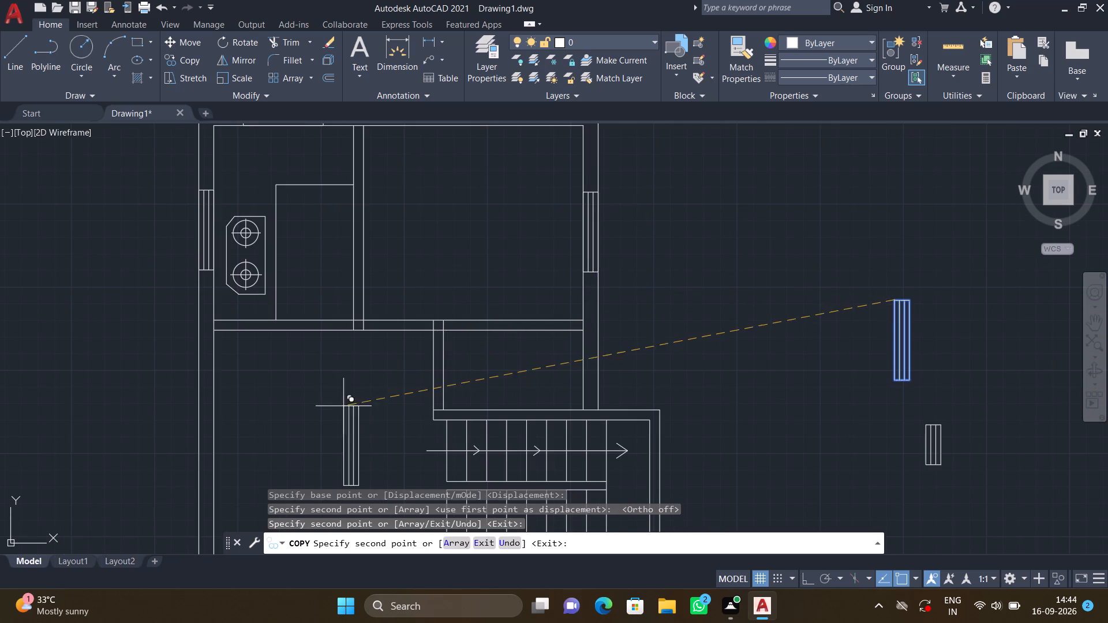
# Place a copy of the vertical 4' window symbol in the central room's left outer wall, just below the kitchen partition.
pyautogui.scroll(3, 195, 341)
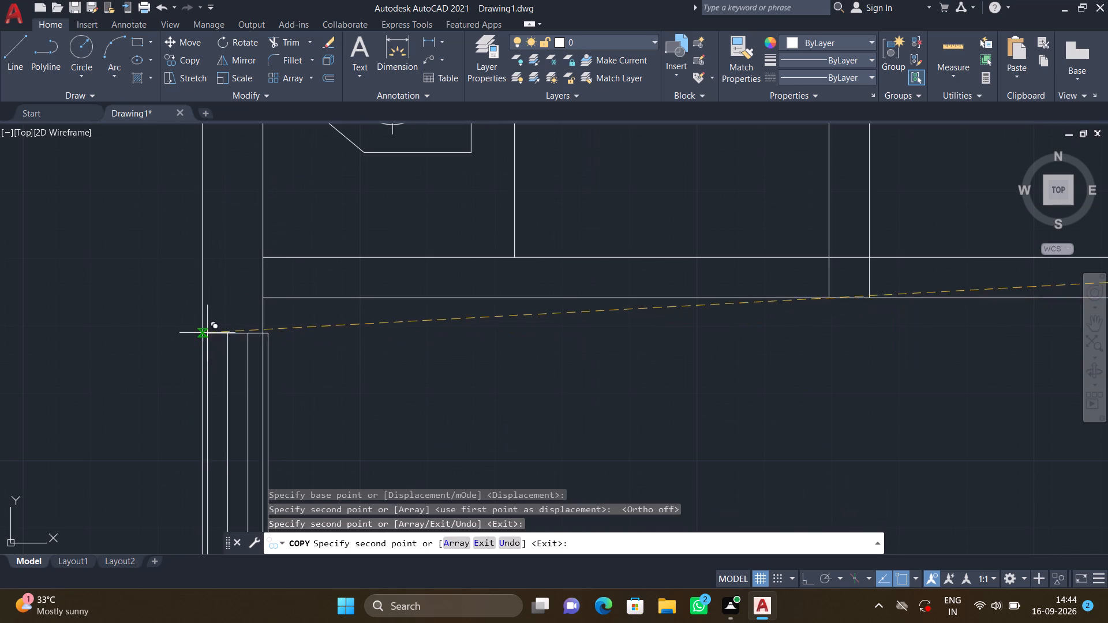
pyautogui.scroll(3, 208, 332)
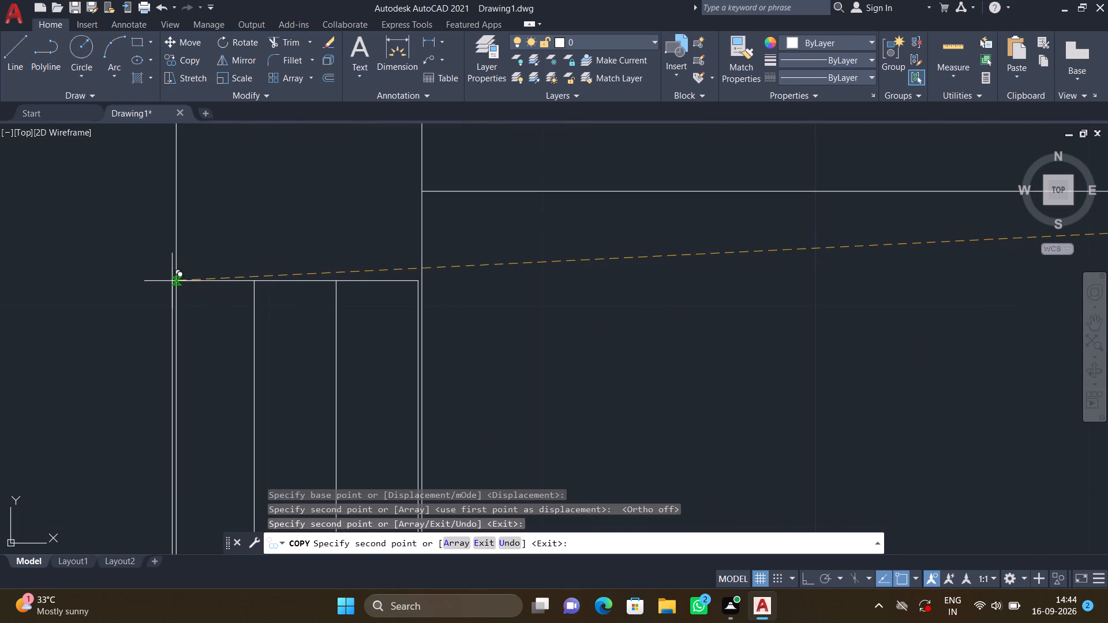
pyautogui.scroll(2, 179, 280)
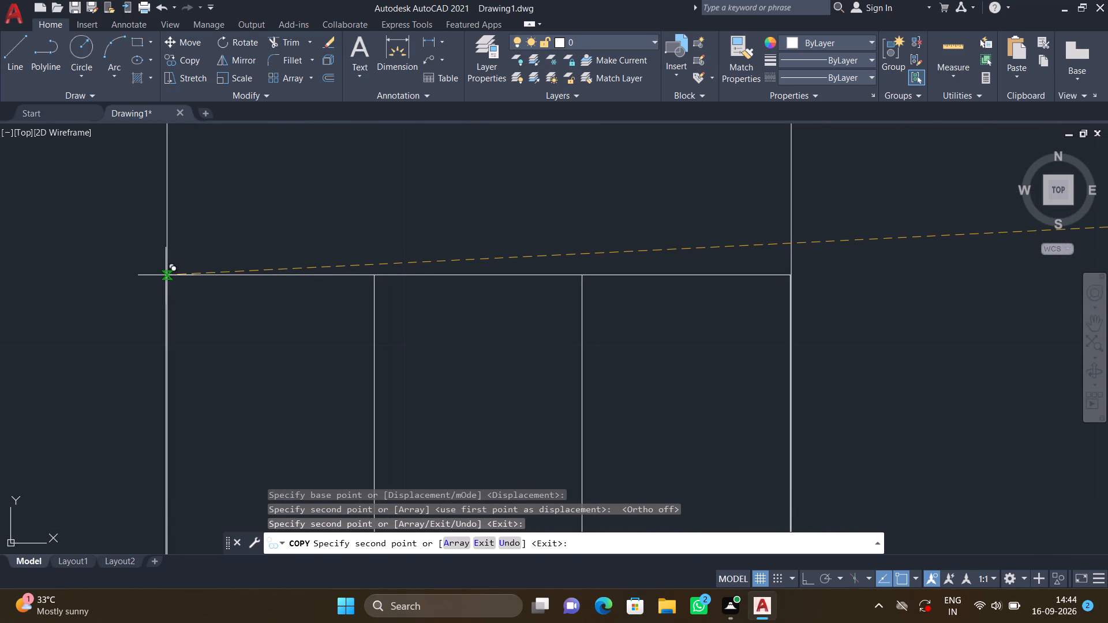
pyautogui.click(166, 275)
# Place another copy of the 4' window symbol in the central room's left outer wall, just above the lower-left room's partition.
pyautogui.scroll(-6, 246, 273)
pyautogui.scroll(-2, 376, 365)
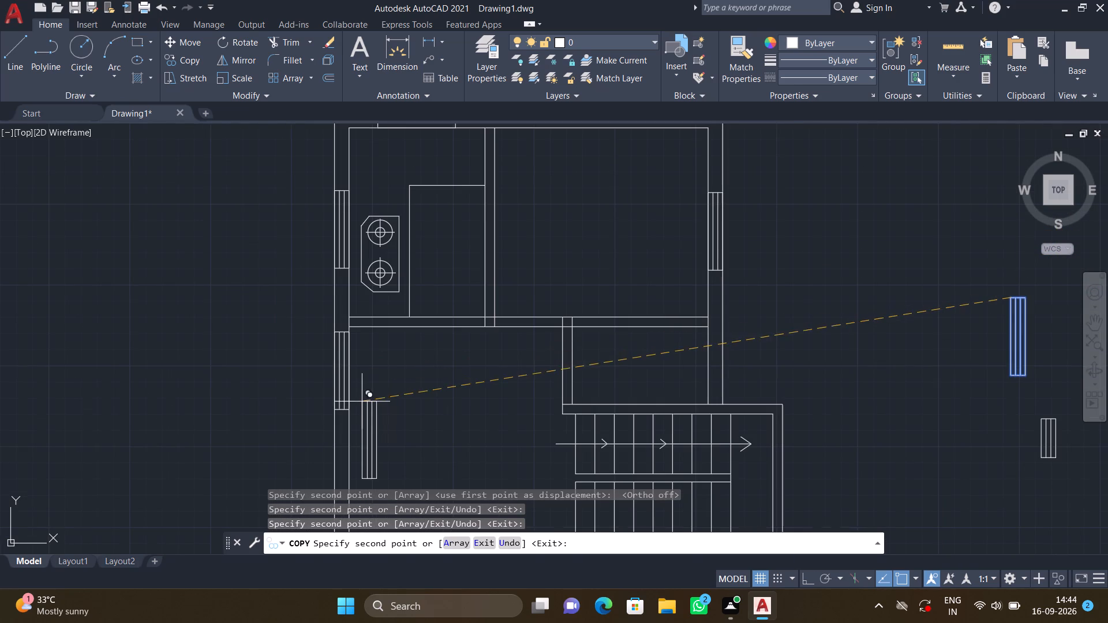
pyautogui.moveTo(369, 423); pyautogui.dragTo(408, 233, button='middle')
pyautogui.moveTo(382, 340); pyautogui.dragTo(382, 339, button='middle')
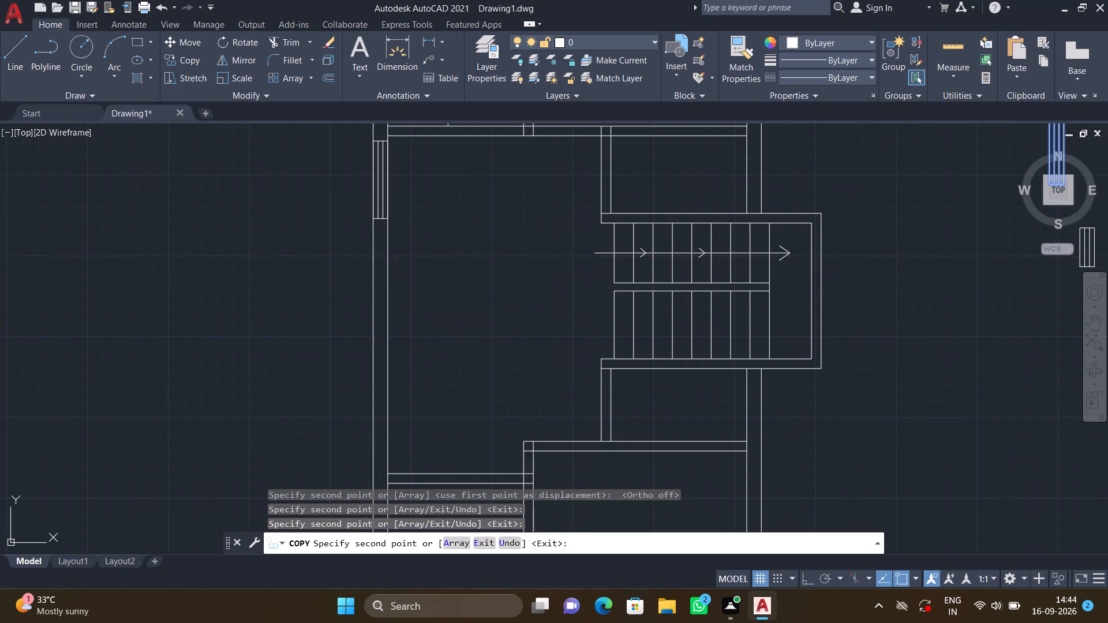
pyautogui.moveTo(382, 339); pyautogui.dragTo(414, 187, button='middle')
pyautogui.scroll(6, 409, 222)
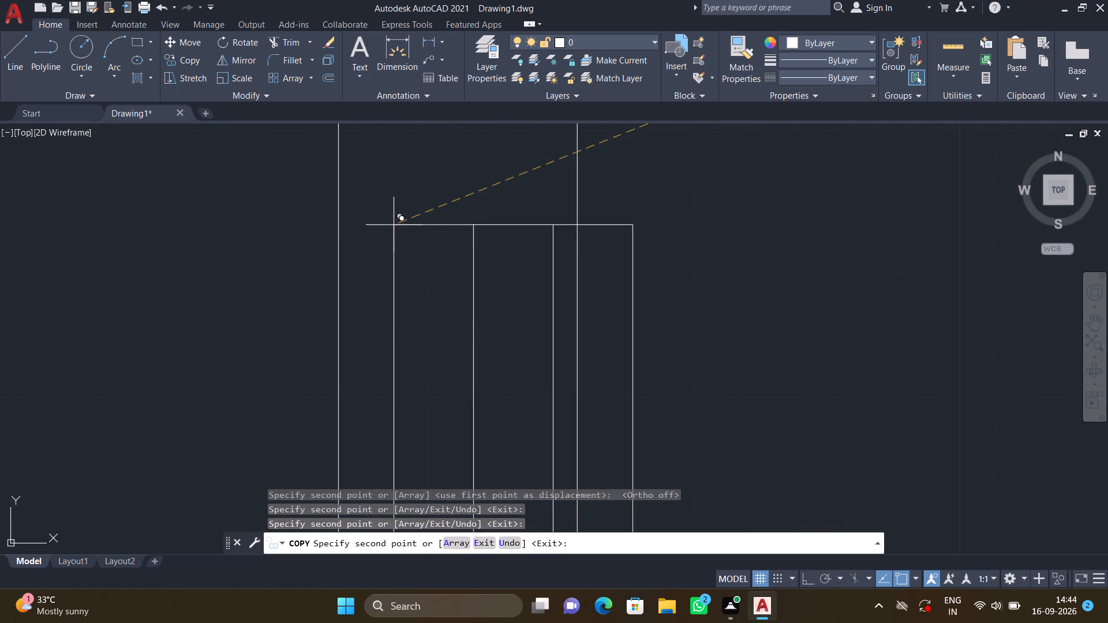
pyautogui.click(337, 216)
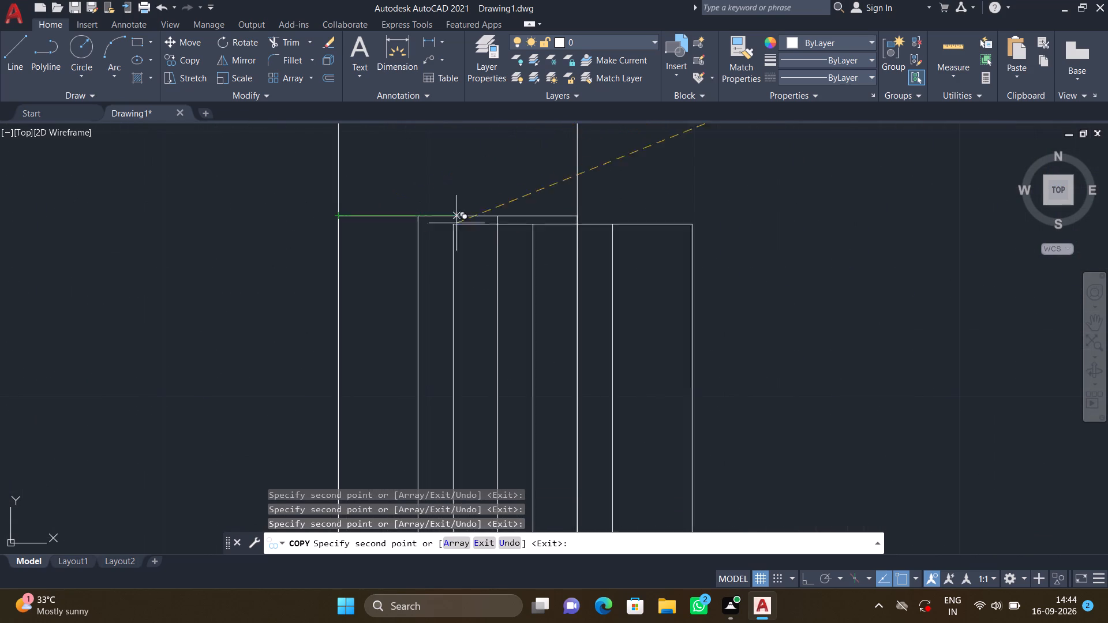
# Place a final copy of the vertical 4' window symbol in the lower-left room's left outer wall, near mid-height, and finish copying.
pyautogui.scroll(-5, 491, 216)
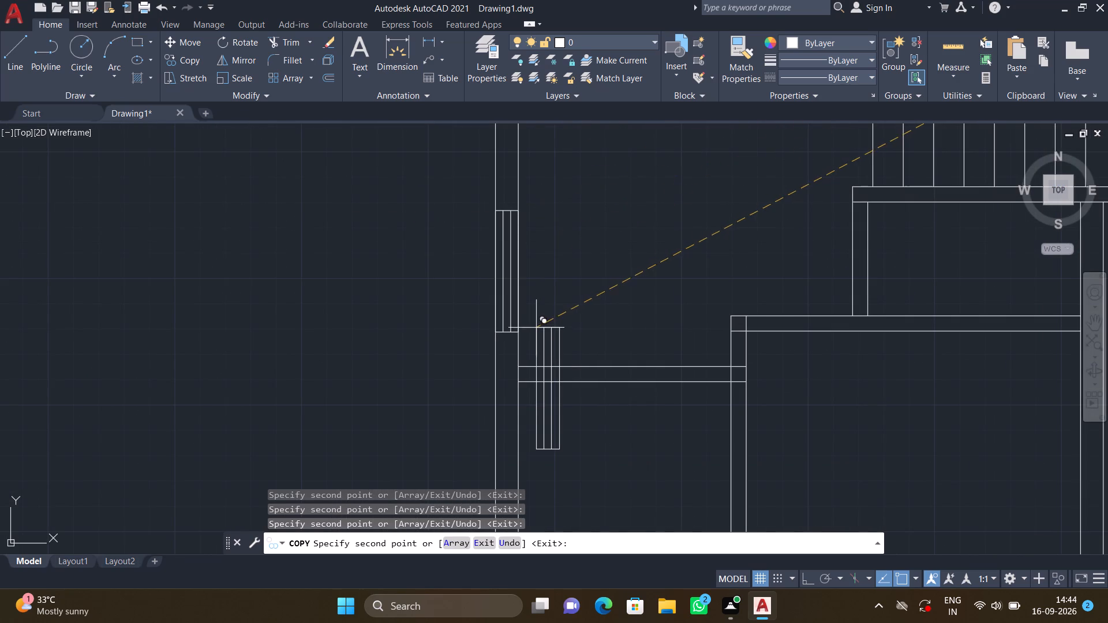
pyautogui.scroll(-2, 538, 343)
pyautogui.moveTo(536, 375); pyautogui.dragTo(530, 271, button='middle')
pyautogui.scroll(4, 527, 281)
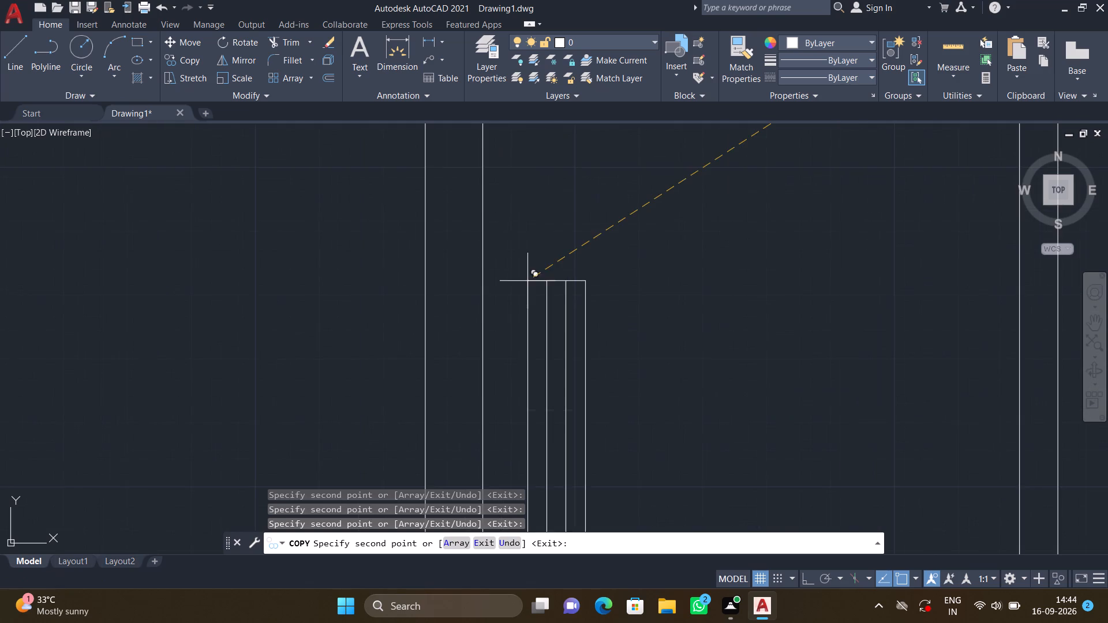
pyautogui.scroll(4, 458, 309)
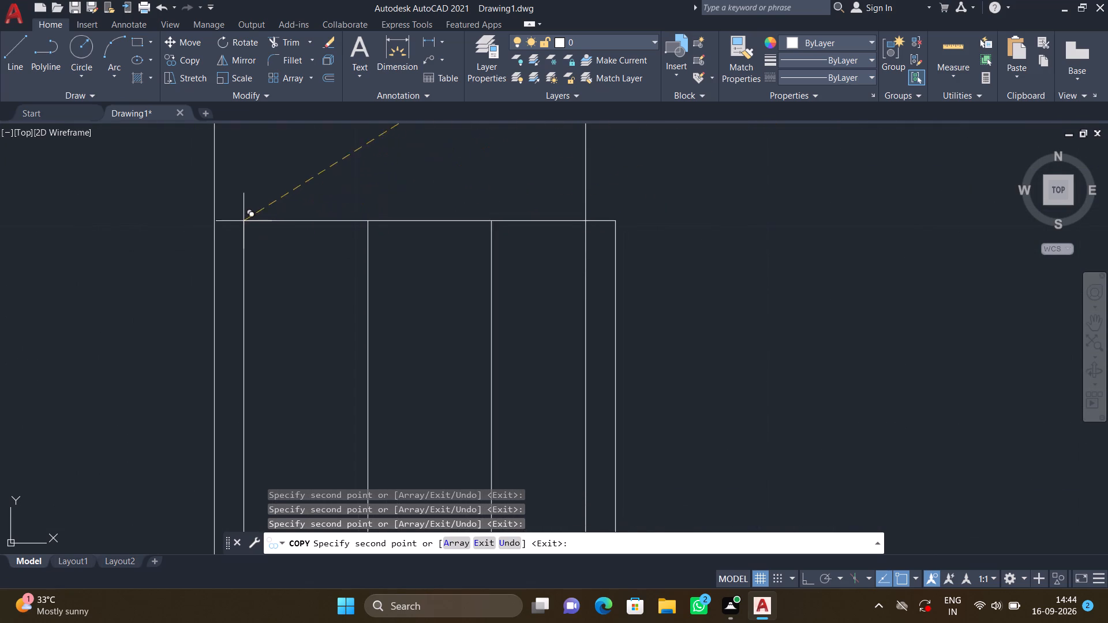
pyautogui.click(215, 178)
pyautogui.scroll(-3, 385, 188)
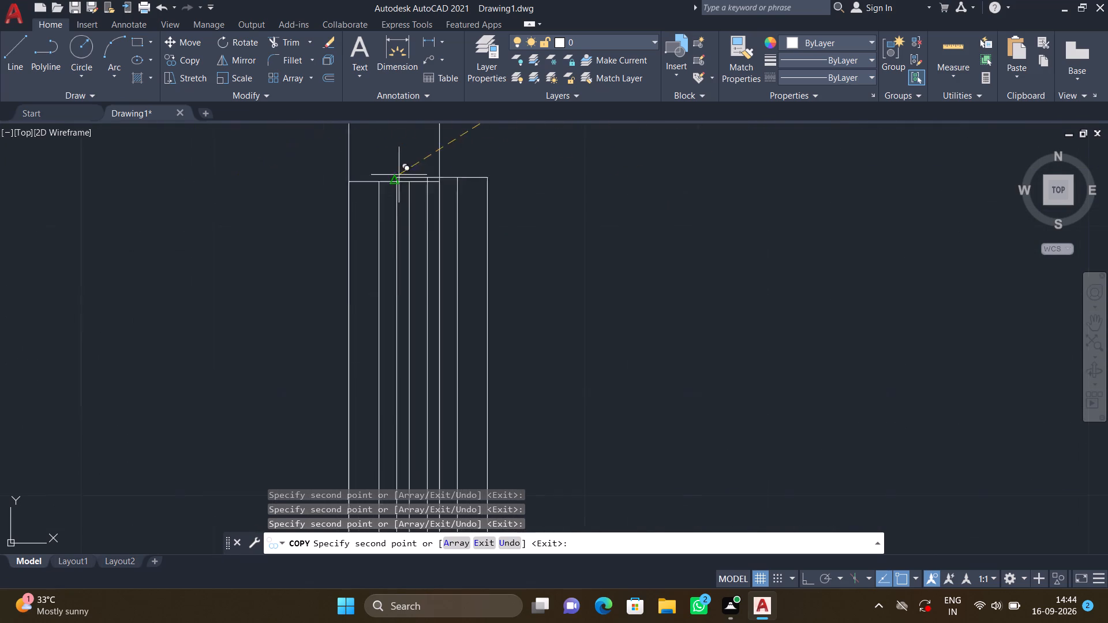
pyautogui.scroll(-3, 409, 168)
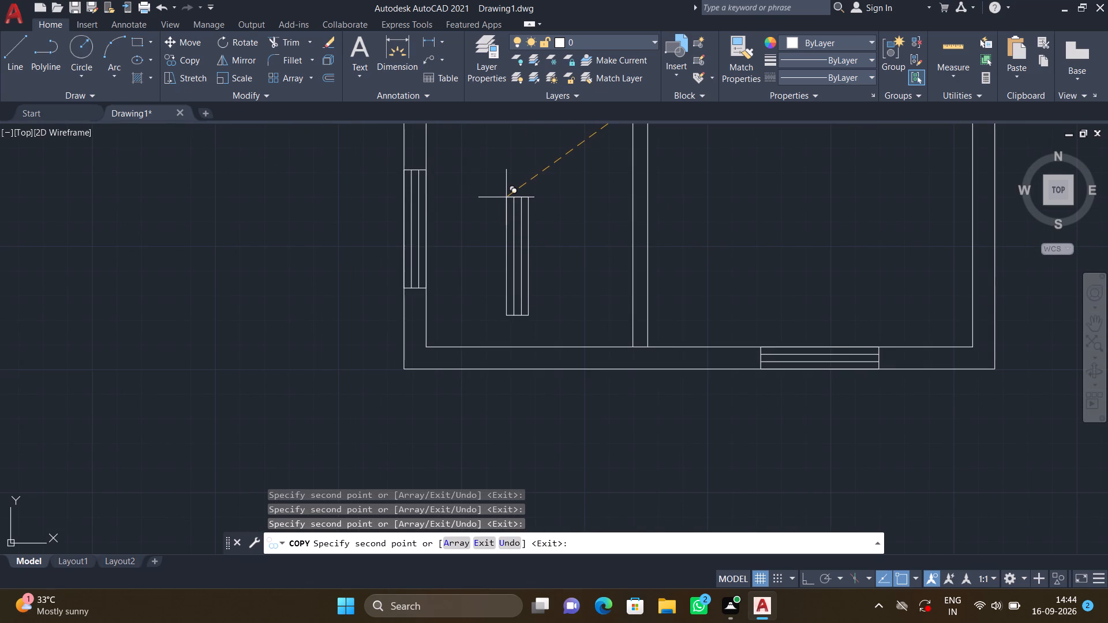
pyautogui.scroll(-2, 506, 198)
pyautogui.moveTo(501, 218); pyautogui.dragTo(463, 313, button='middle')
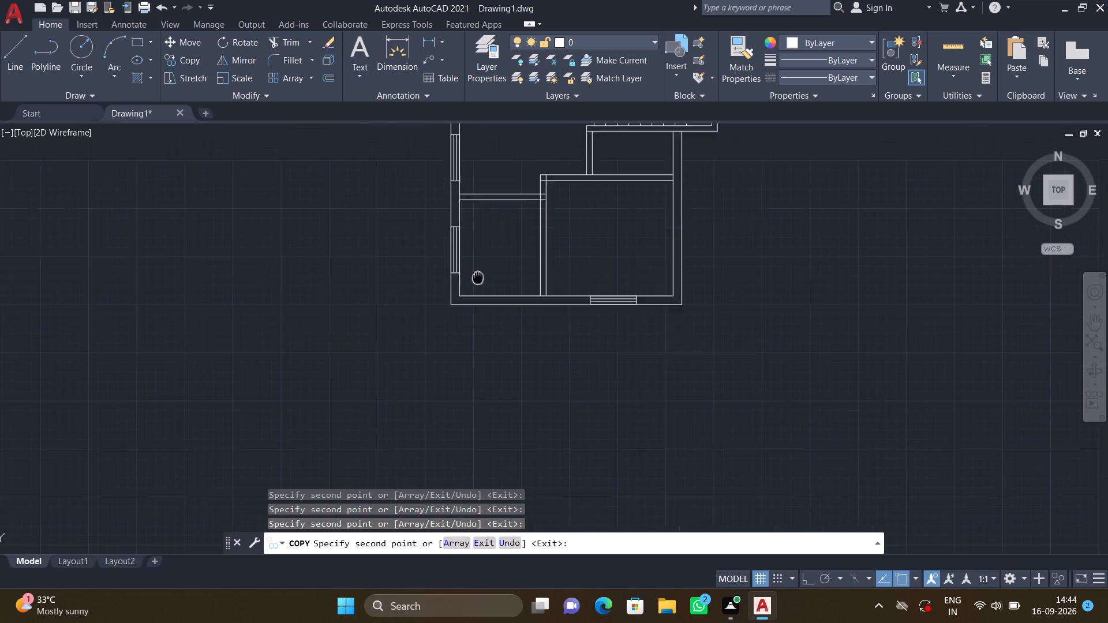
pyautogui.moveTo(463, 313); pyautogui.dragTo(422, 447, button='middle')
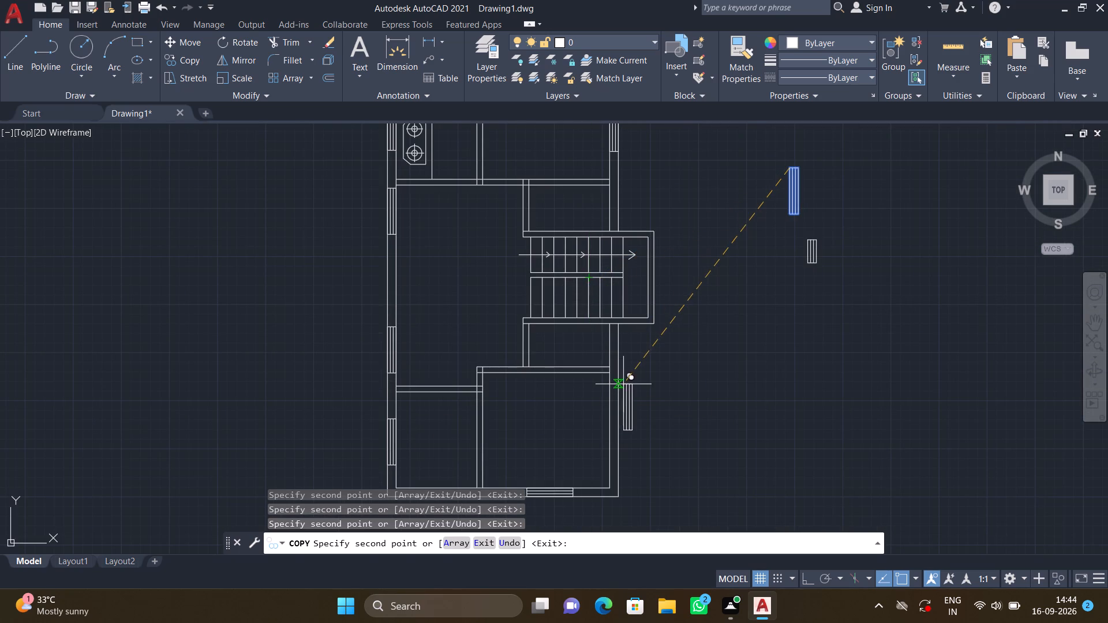
pyautogui.moveTo(637, 404); pyautogui.dragTo(612, 510, button='middle')
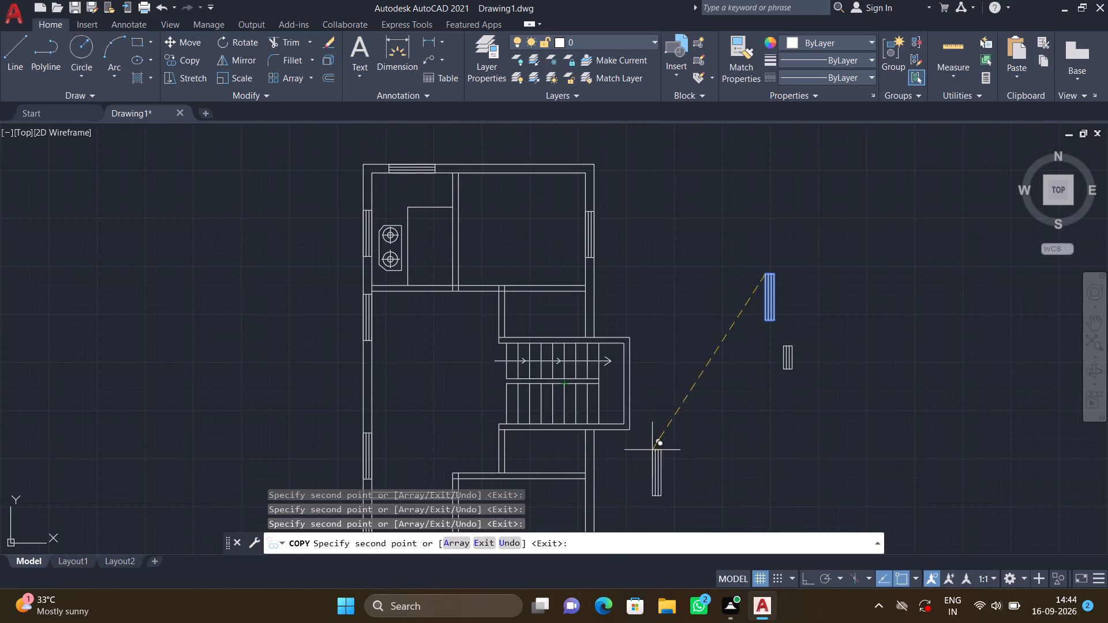
pyautogui.press('Return')
# Copy the vertical 2' by 9" window symbol by its upper-left corner into the right outer wall of the small room above the staircase.
pyautogui.scroll(-3, 724, 422)
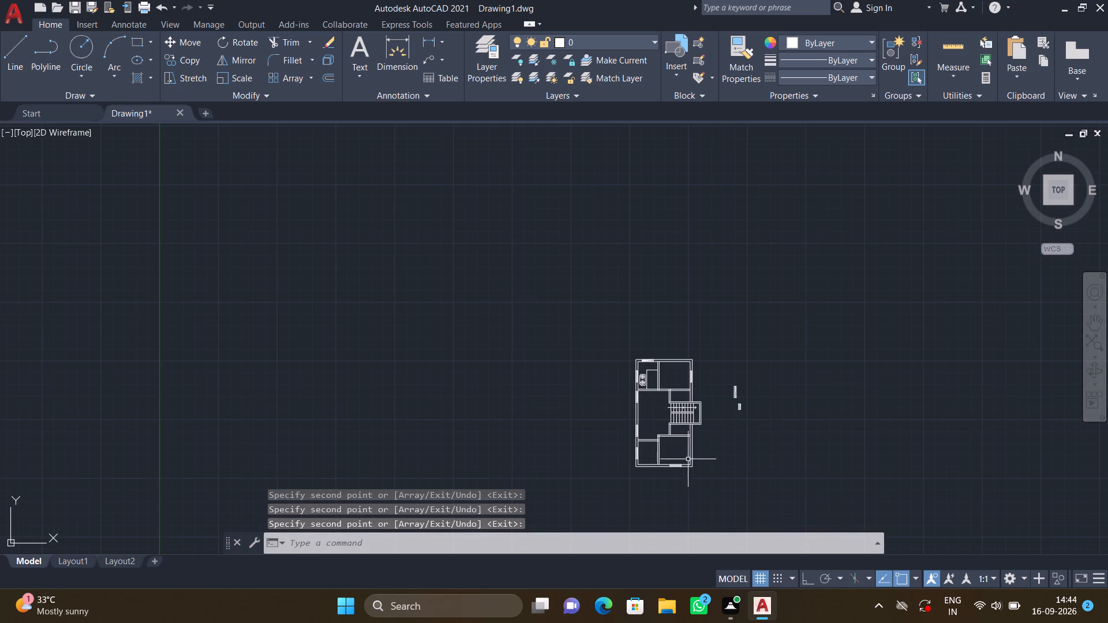
pyautogui.scroll(2, 673, 455)
pyautogui.moveTo(672, 457); pyautogui.dragTo(533, 361, button='middle')
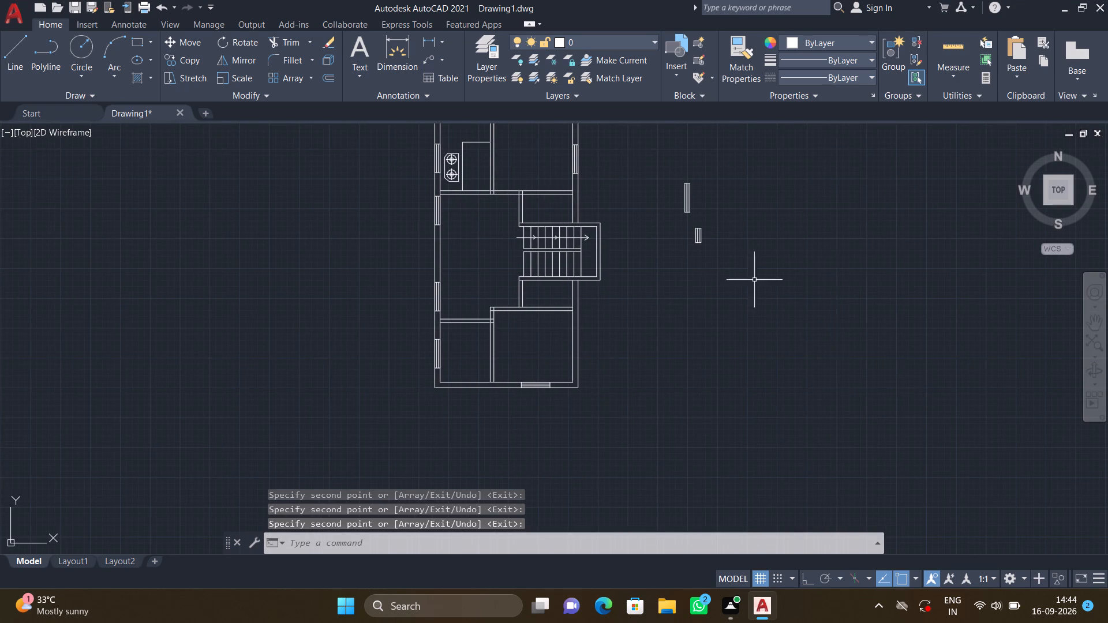
pyautogui.write('CO')
pyautogui.press('Return')
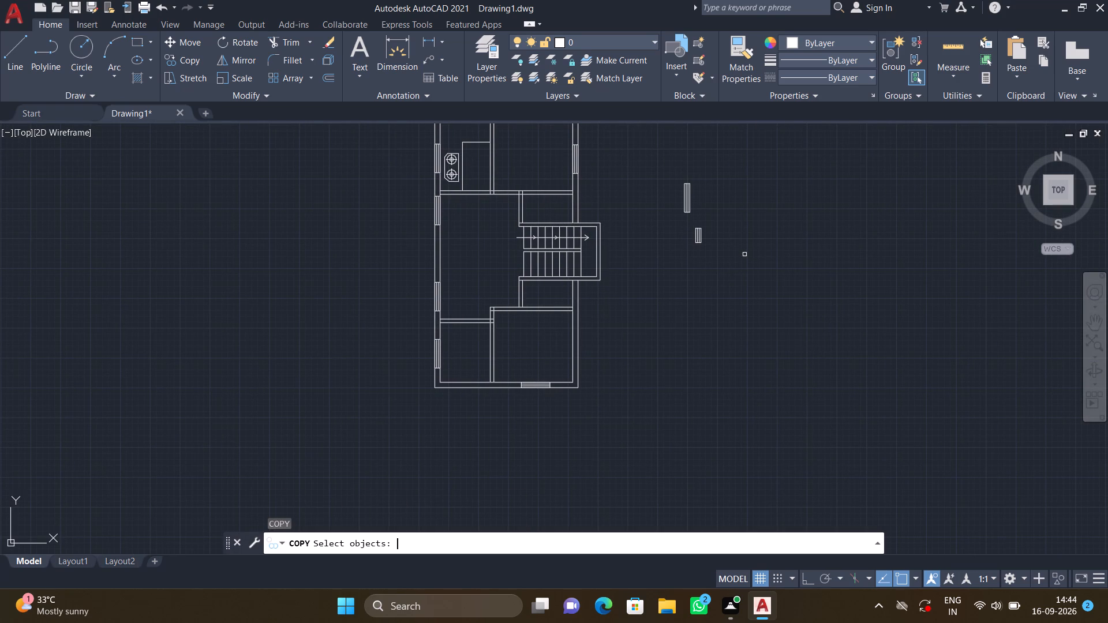
pyautogui.click(723, 257)
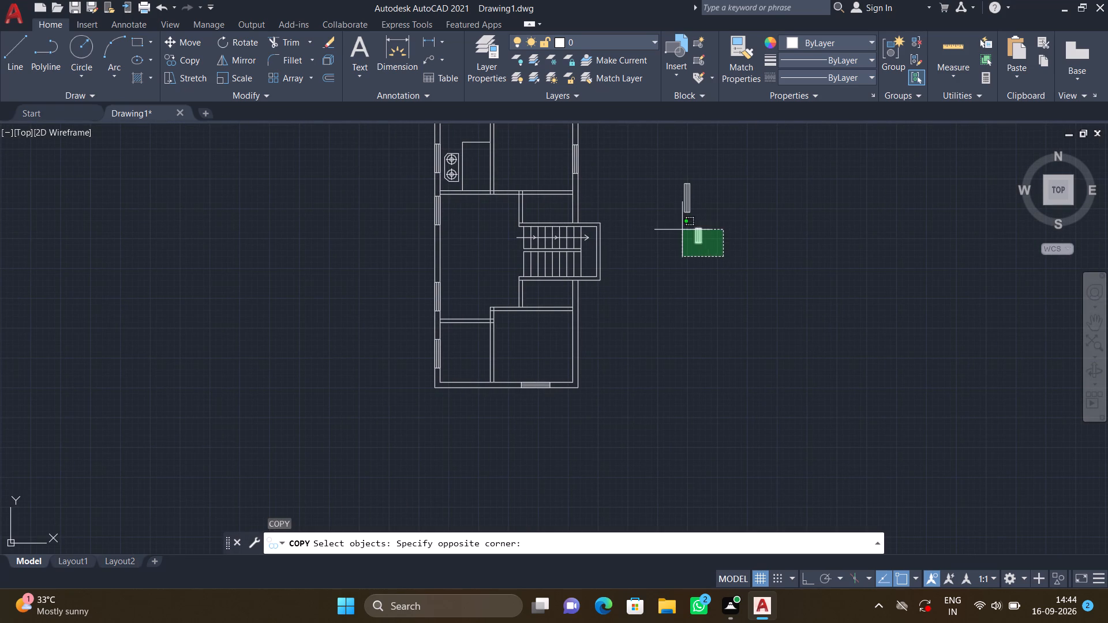
pyautogui.click(680, 226)
pyautogui.press('Return')
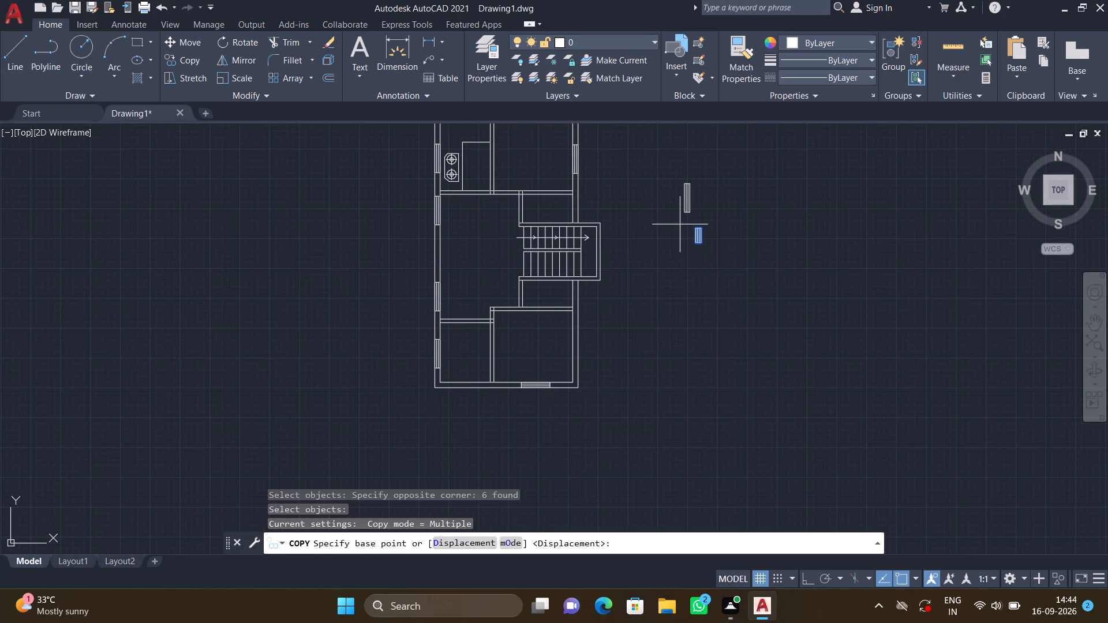
pyautogui.scroll(3, 686, 222)
pyautogui.click(720, 249)
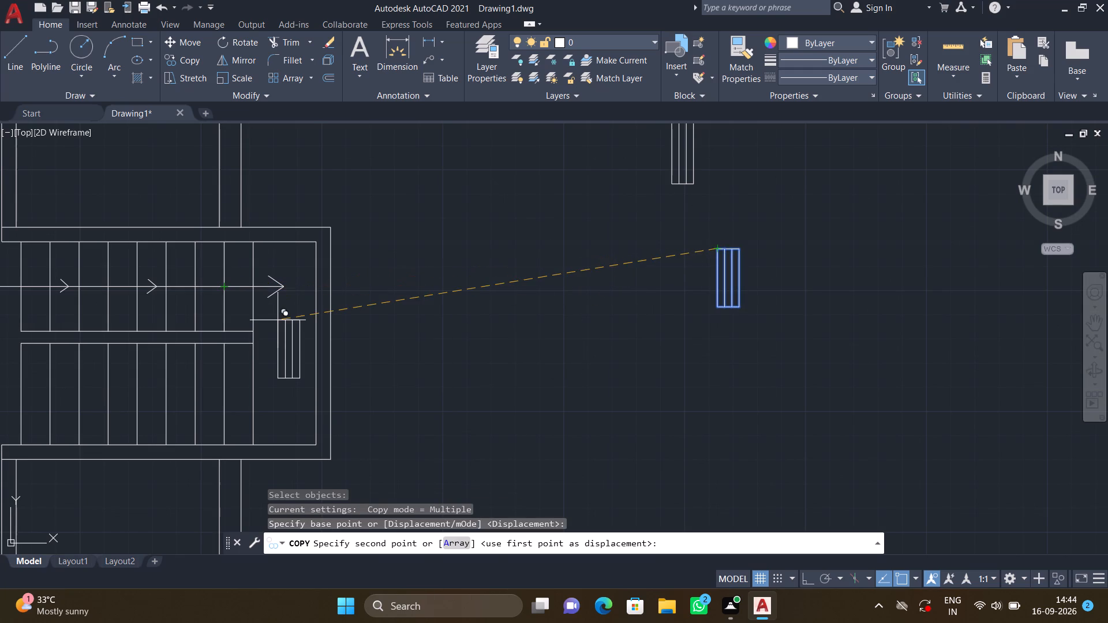
pyautogui.scroll(-1, 262, 303)
pyautogui.moveTo(287, 271); pyautogui.dragTo(365, 400, button='middle')
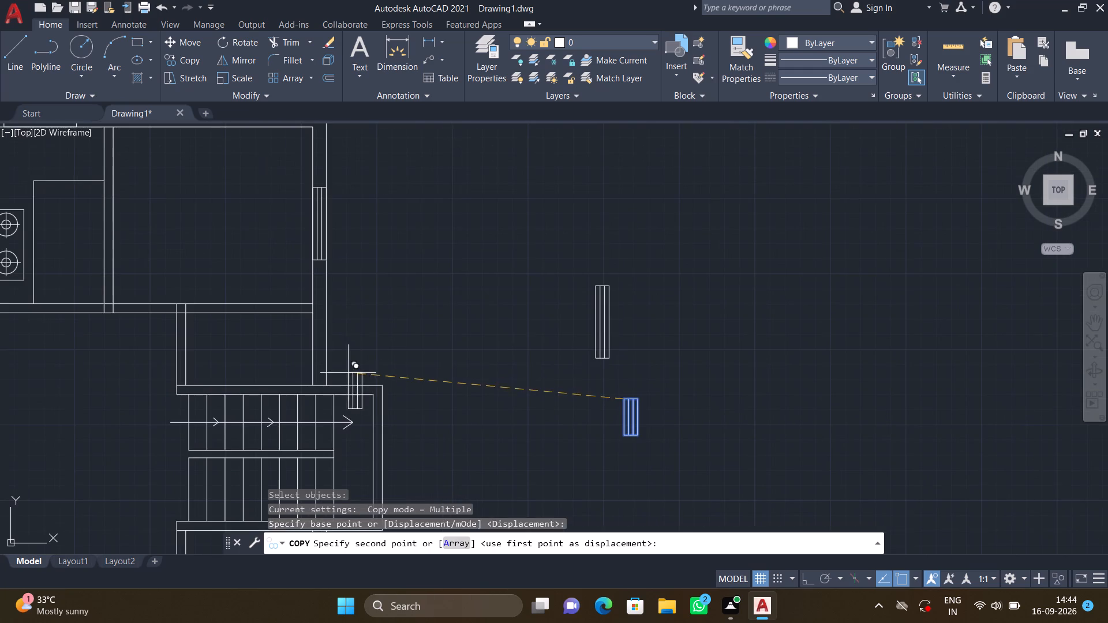
pyautogui.scroll(6, 316, 328)
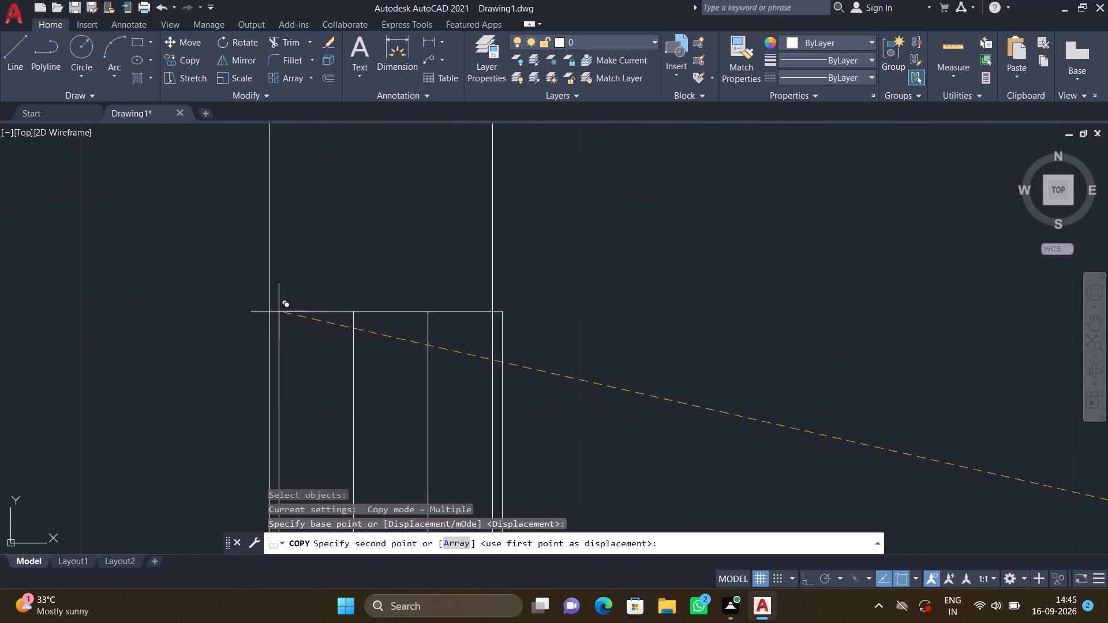
pyautogui.click(268, 255)
# Place another copy of the vertical 2' window symbol in the right outer wall just below the staircase, and finish copying.
pyautogui.scroll(-4, 383, 268)
pyautogui.moveTo(507, 344); pyautogui.dragTo(525, 159, button='middle')
pyautogui.scroll(-2, 526, 159)
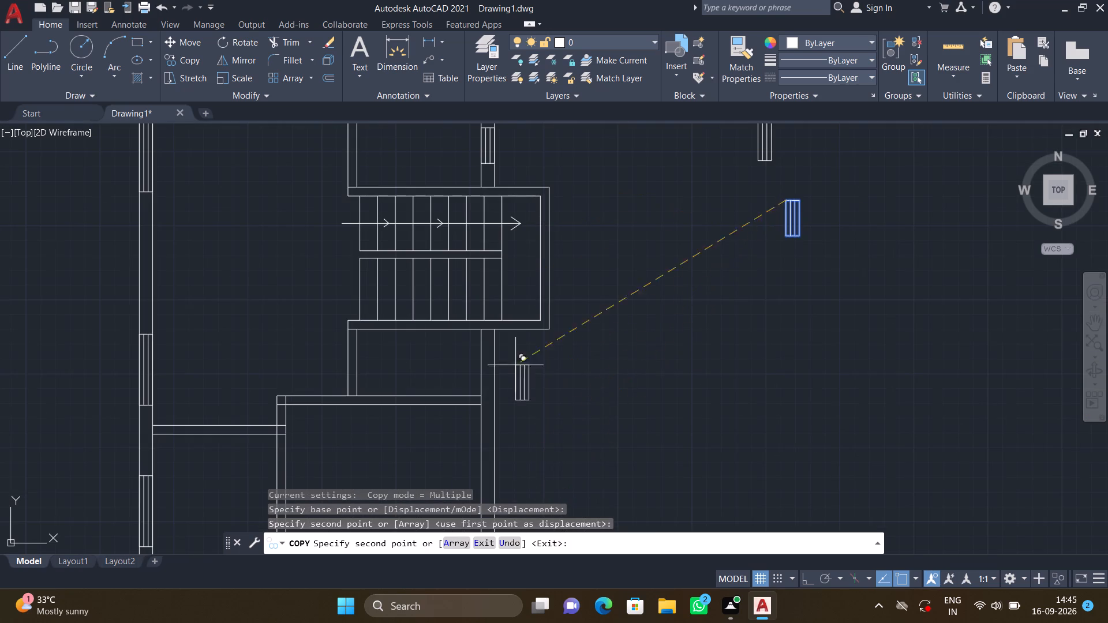
pyautogui.scroll(-1, 484, 312)
pyautogui.scroll(5, 486, 319)
pyautogui.moveTo(420, 400); pyautogui.dragTo(477, 182, button='middle')
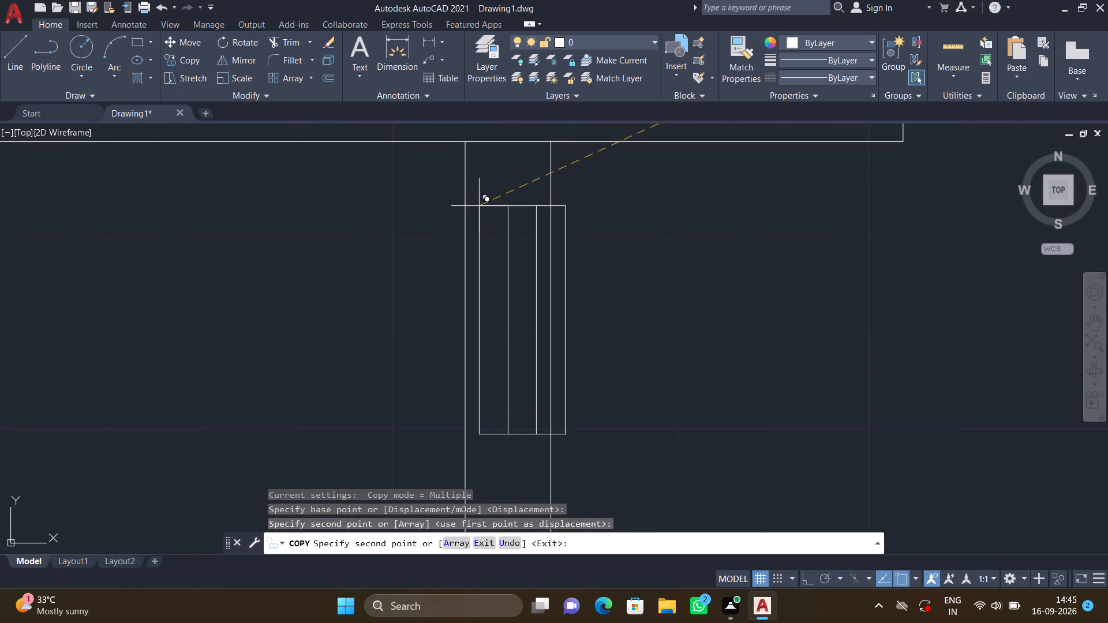
pyautogui.scroll(3, 480, 209)
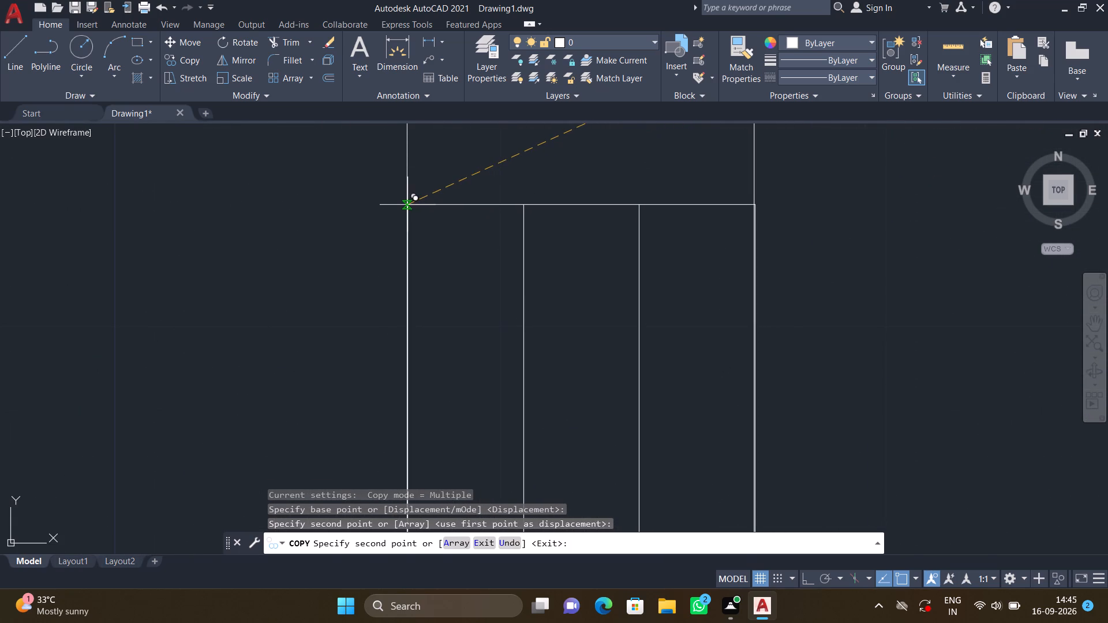
pyautogui.click(407, 205)
pyautogui.scroll(-5, 523, 202)
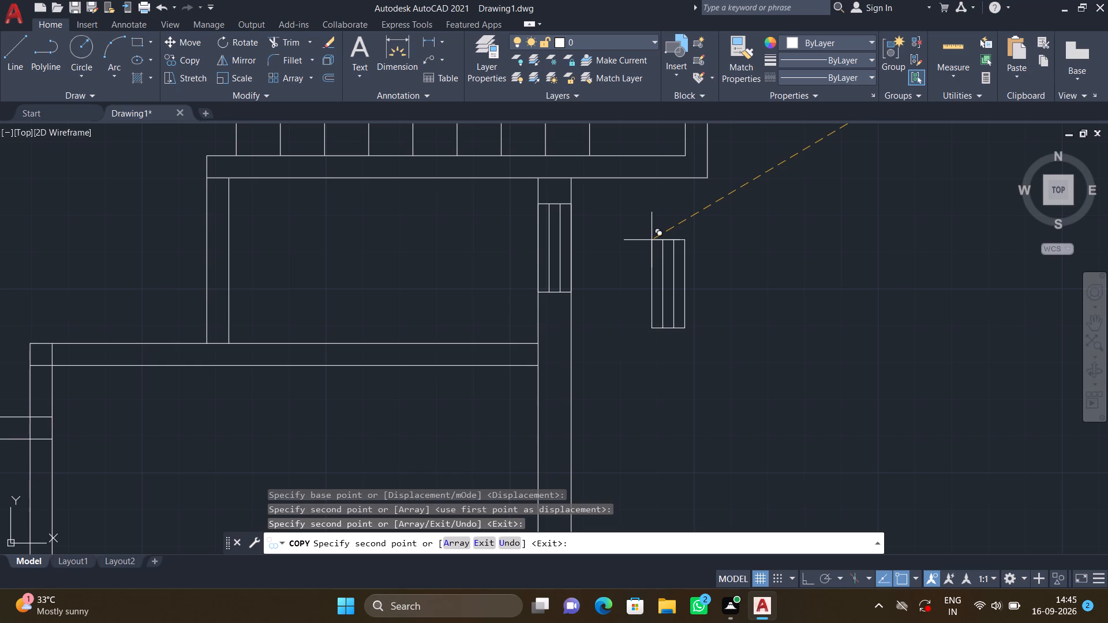
pyautogui.scroll(-4, 652, 240)
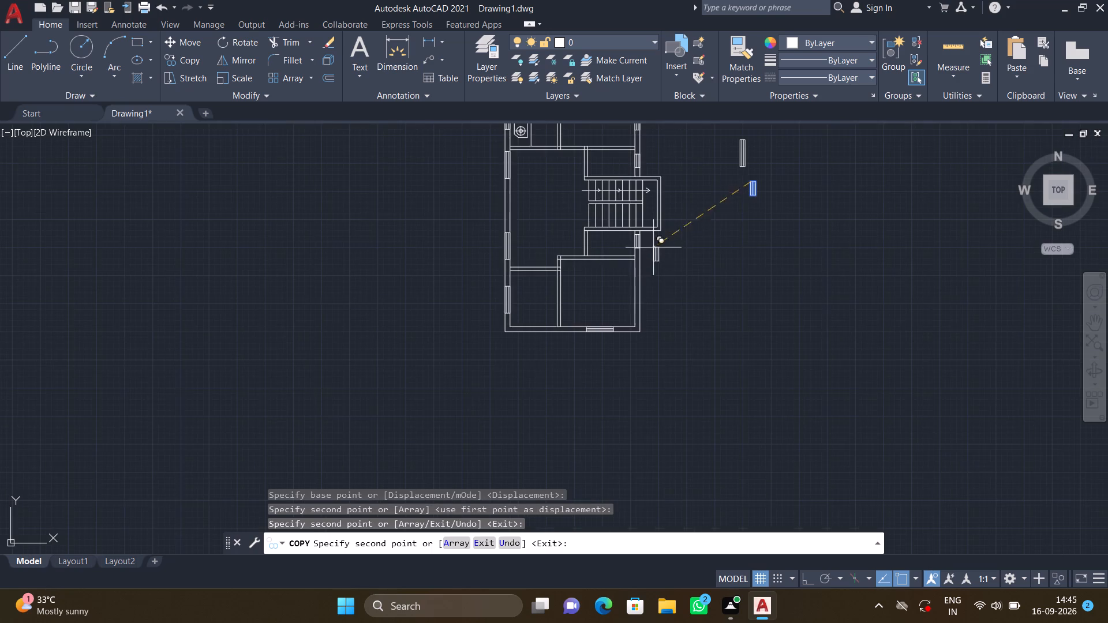
pyautogui.scroll(-1, 664, 289)
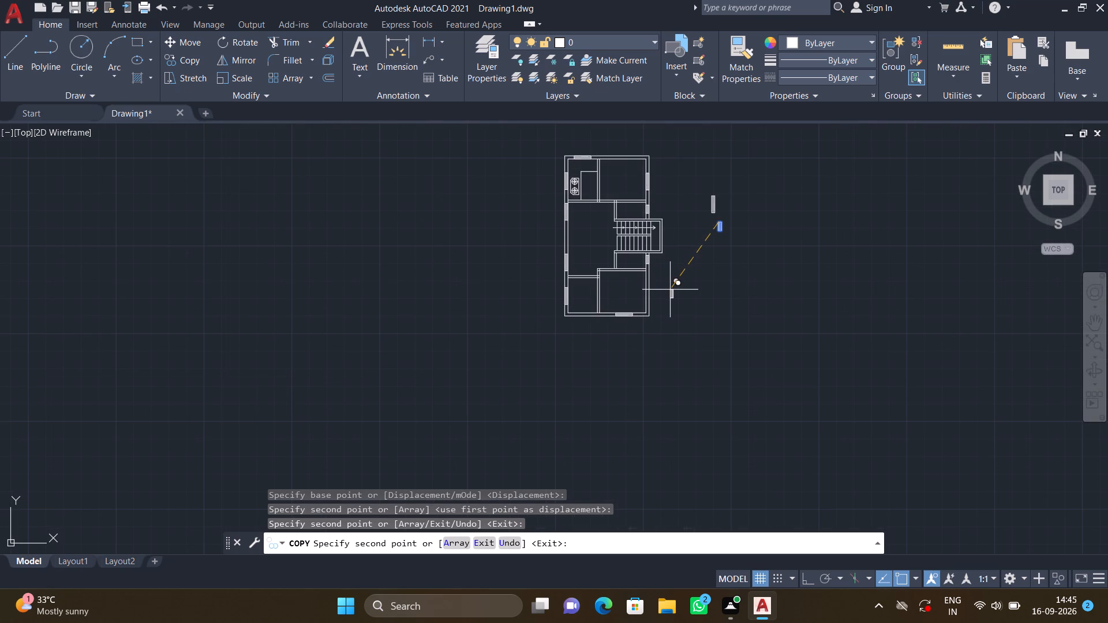
pyautogui.moveTo(679, 303); pyautogui.dragTo(672, 341, button='middle')
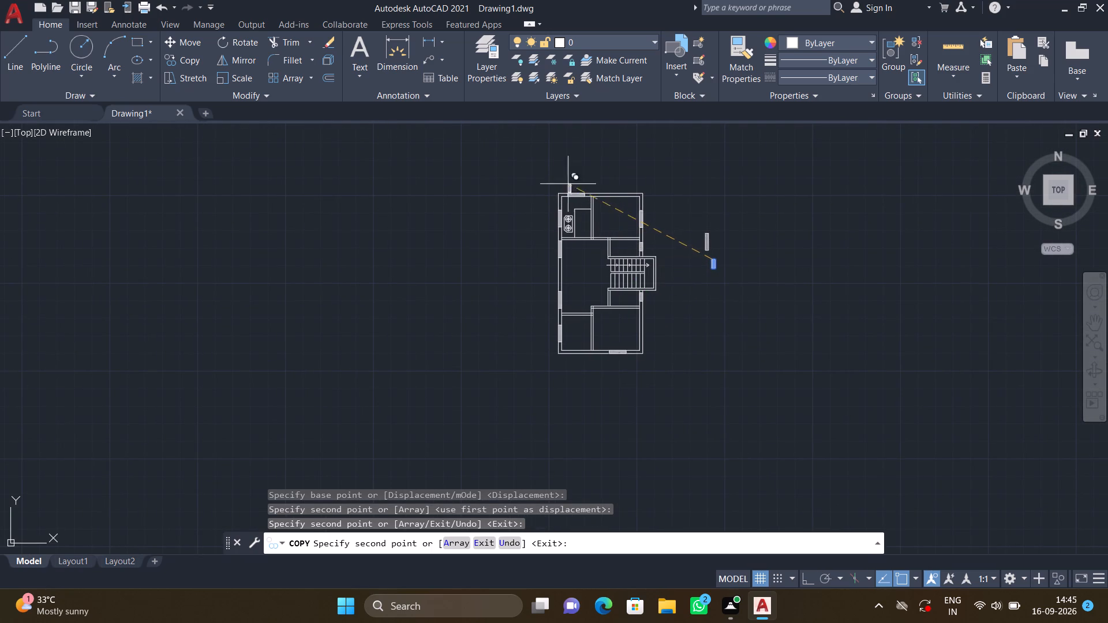
pyautogui.press('Return')
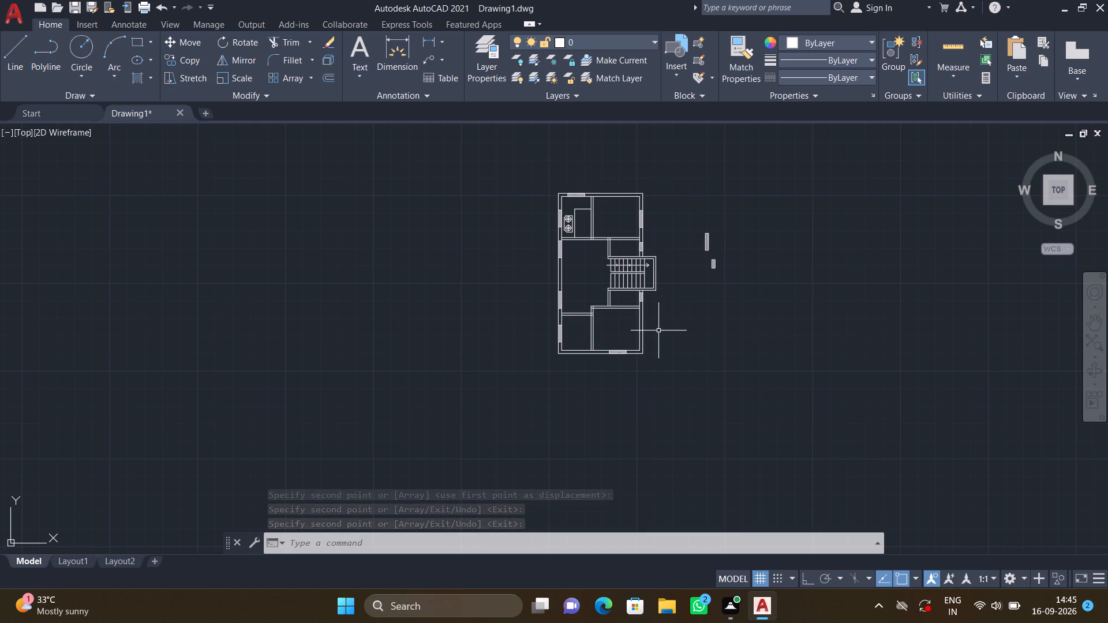
# Delete the two spare window symbols, 4' and 2', standing outside the plan beside the staircase.
pyautogui.moveTo(658, 330); pyautogui.dragTo(642, 394, button='middle')
pyautogui.scroll(2, 717, 342)
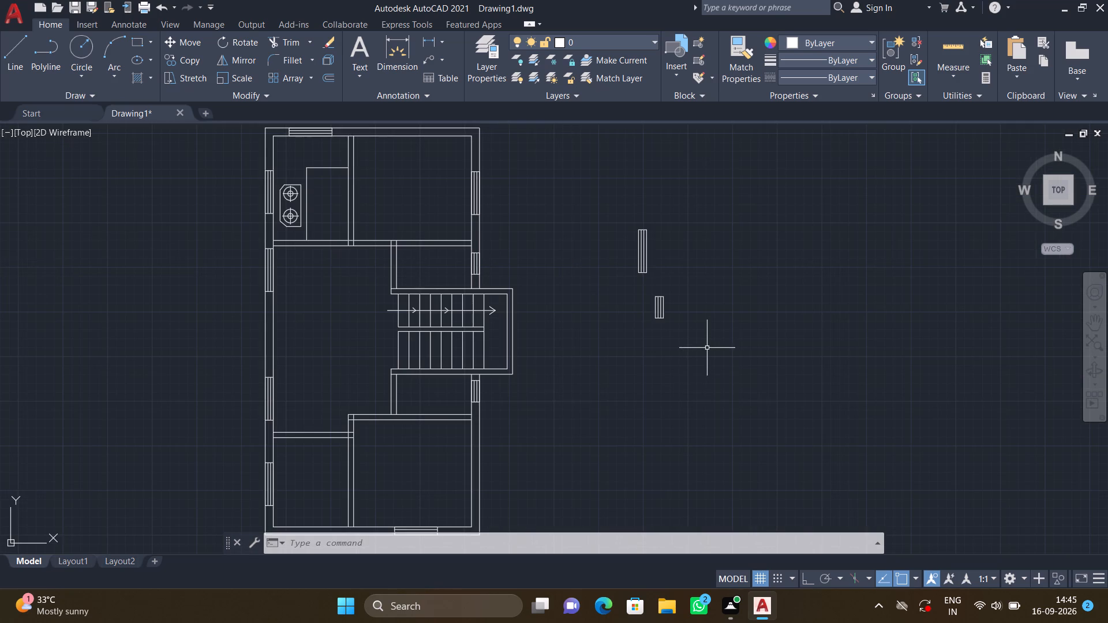
pyautogui.moveTo(705, 348); pyautogui.dragTo(700, 340)
pyautogui.click(614, 209)
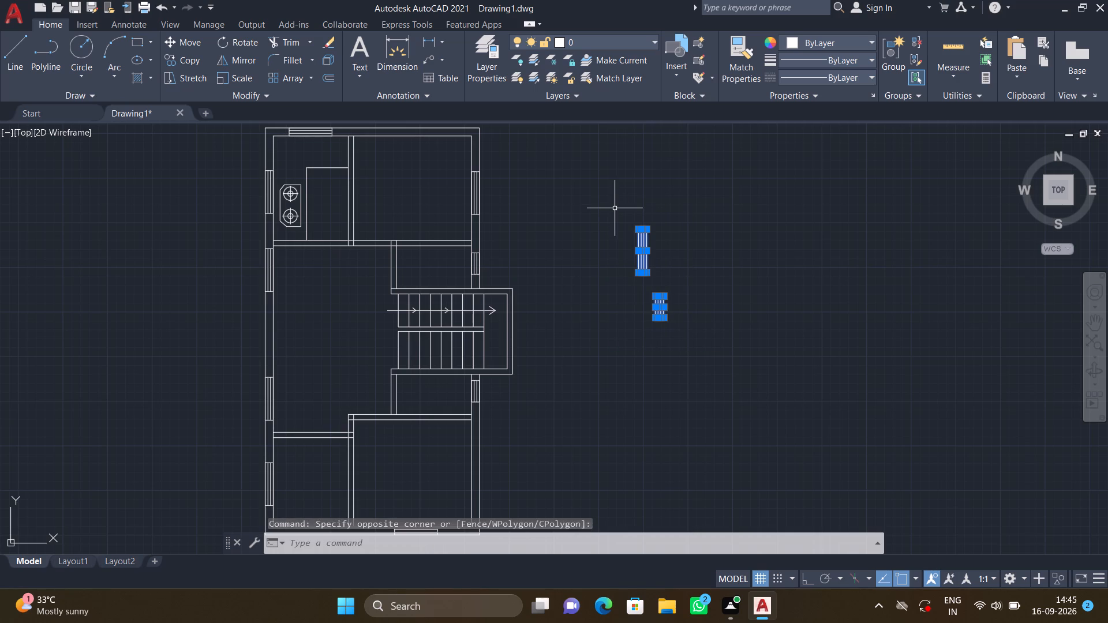
pyautogui.press('Delete')
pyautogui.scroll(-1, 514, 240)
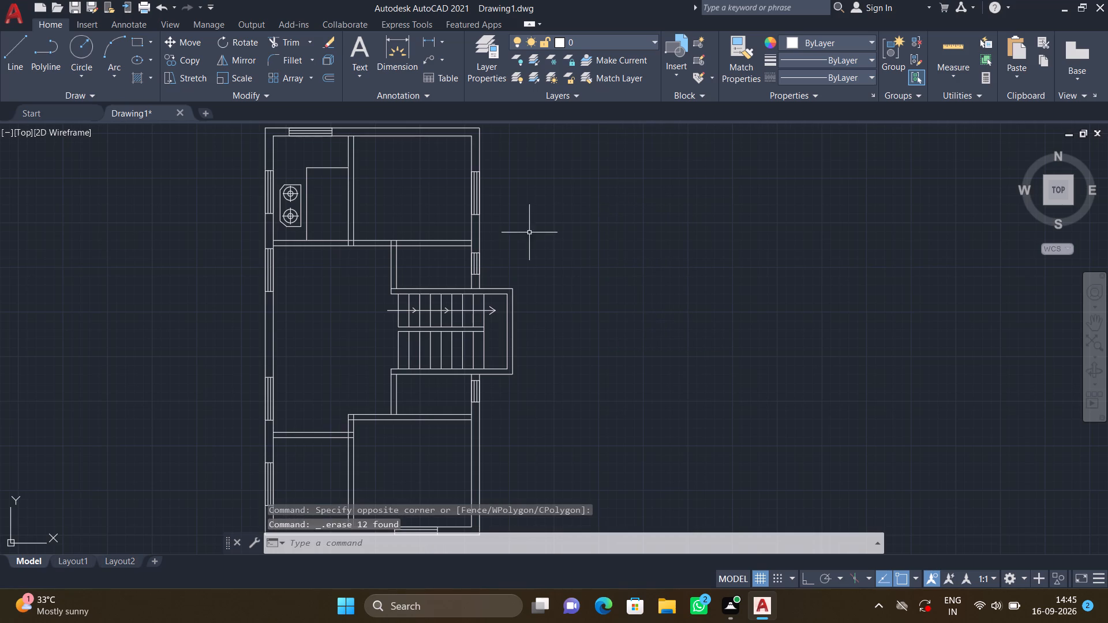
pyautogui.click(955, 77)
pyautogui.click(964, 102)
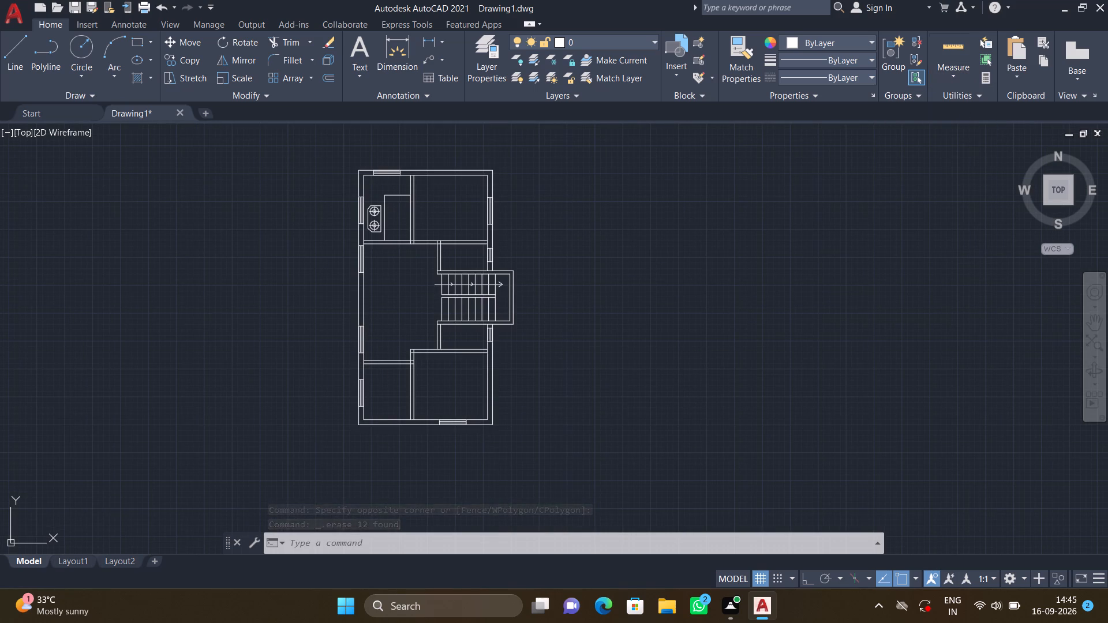
# Examine the distances between walls in the hall and around the staircase using quick measurement, and review the lower rooms' layout.
pyautogui.scroll(4, 410, 309)
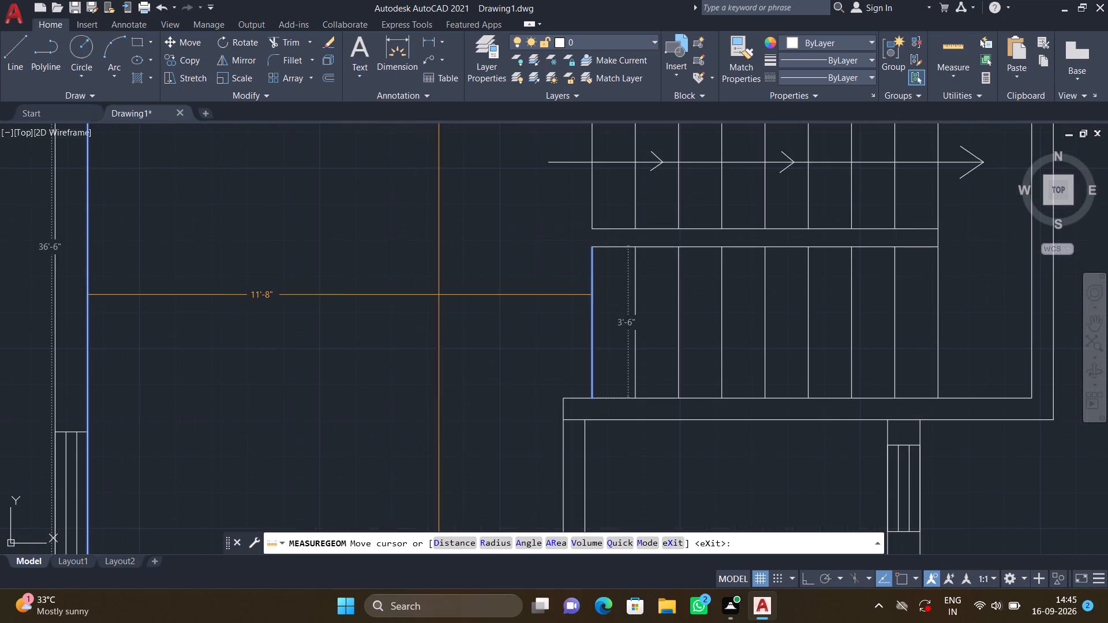
pyautogui.scroll(-2, 439, 295)
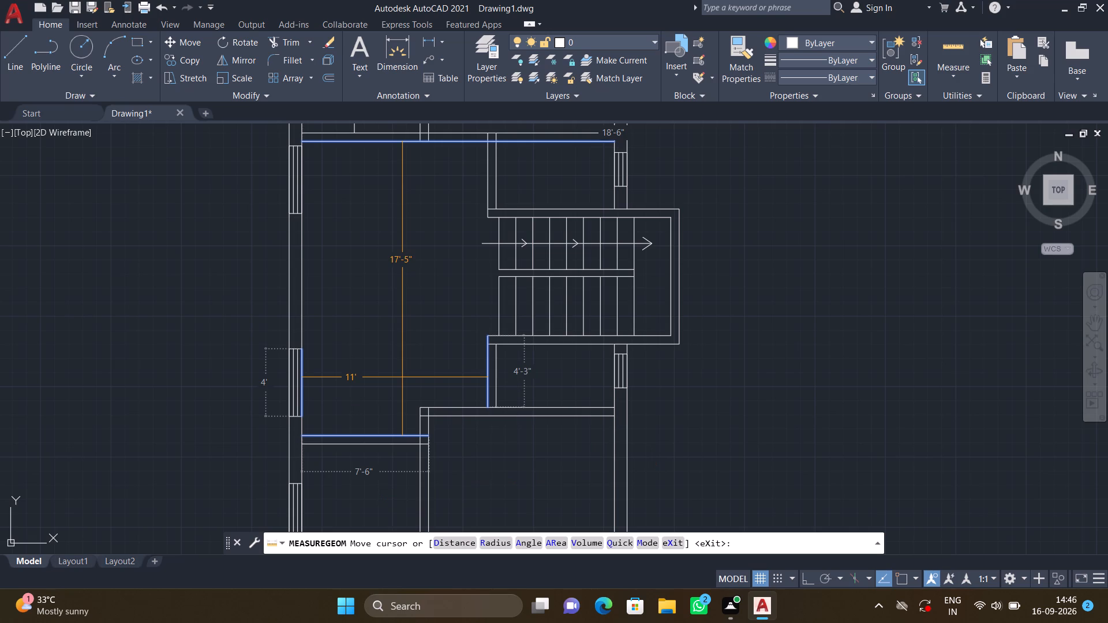
pyautogui.press('Escape')
pyautogui.scroll(-1, 418, 356)
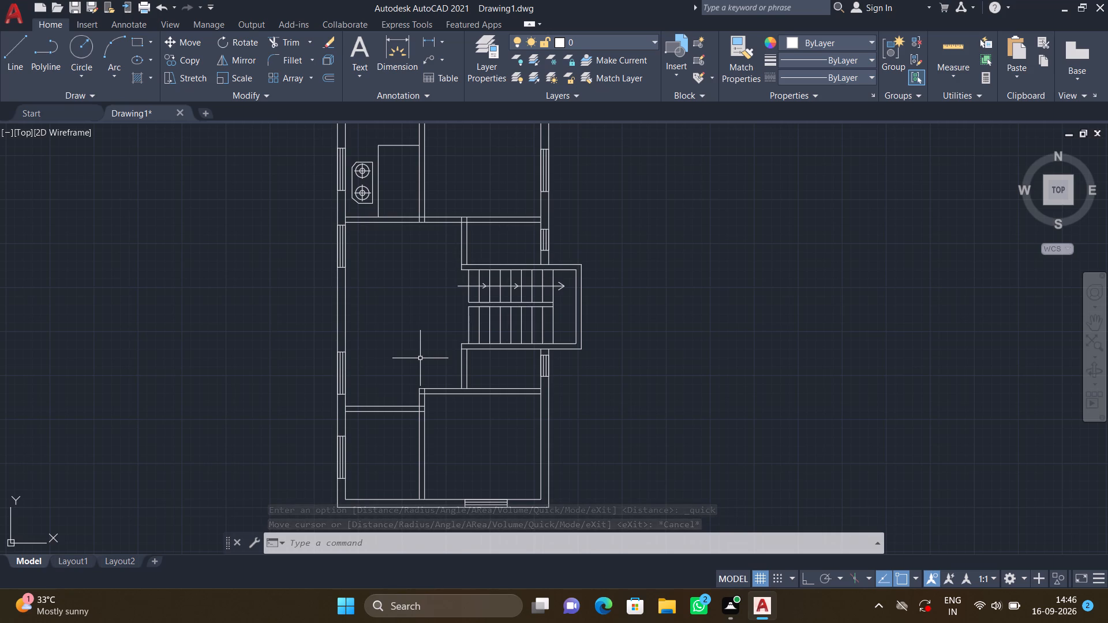
pyautogui.scroll(1, 427, 393)
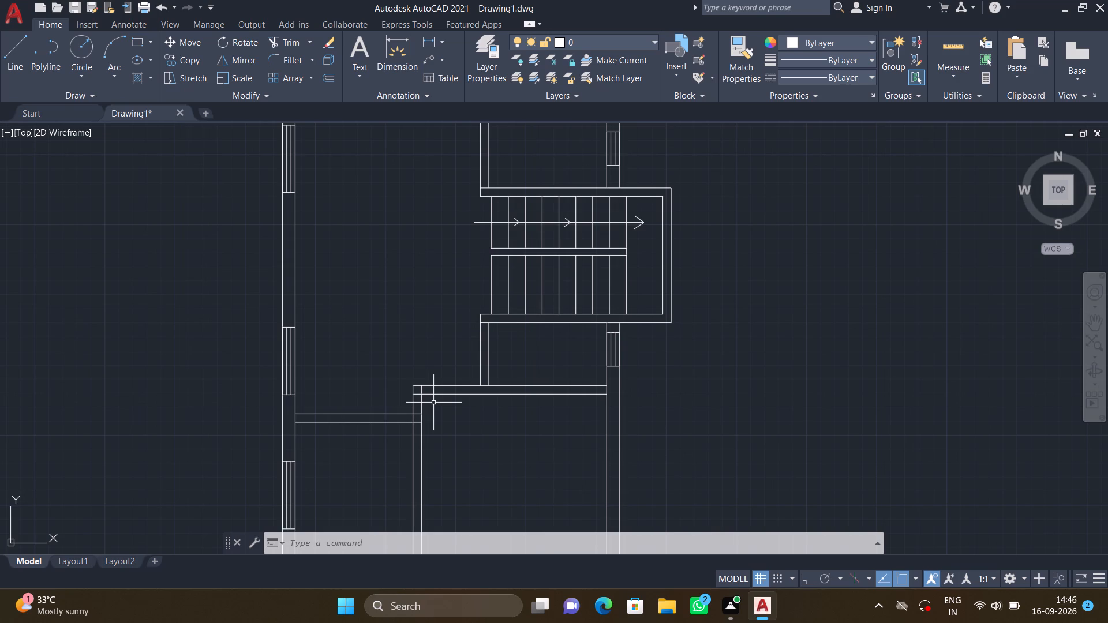
pyautogui.scroll(-1, 437, 462)
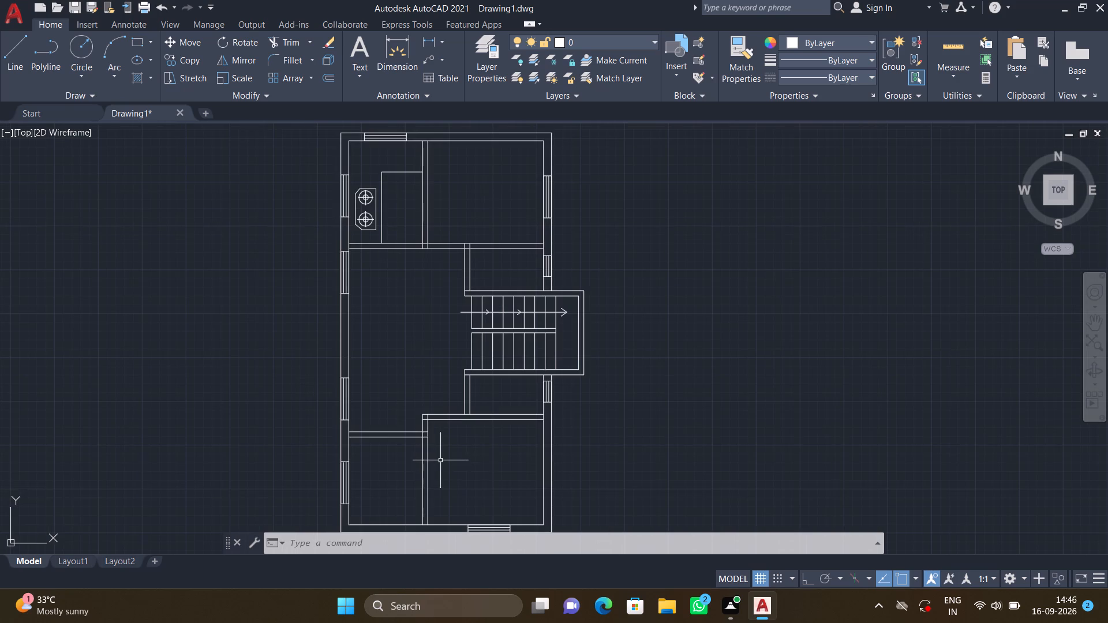
pyautogui.moveTo(438, 454); pyautogui.dragTo(421, 280, button='middle')
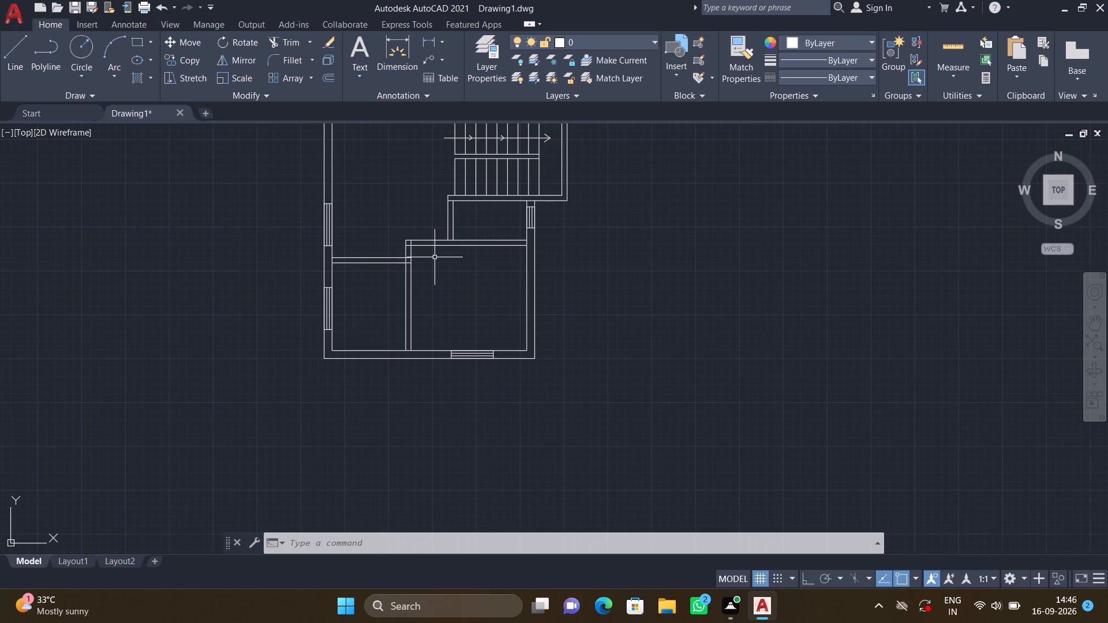
pyautogui.scroll(1, 444, 247)
pyautogui.scroll(-1, 436, 265)
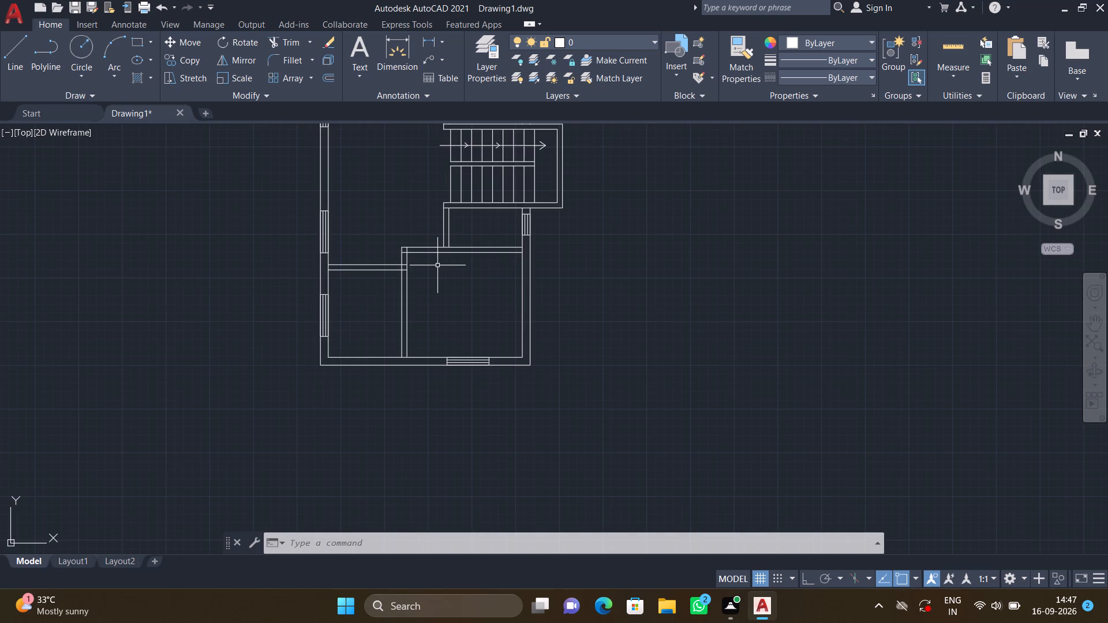
# Trim away the lower-right room's top wall lines and the leftover wall corner projecting above the lower-left room's partition.
pyautogui.write('TR')
pyautogui.press('Return')
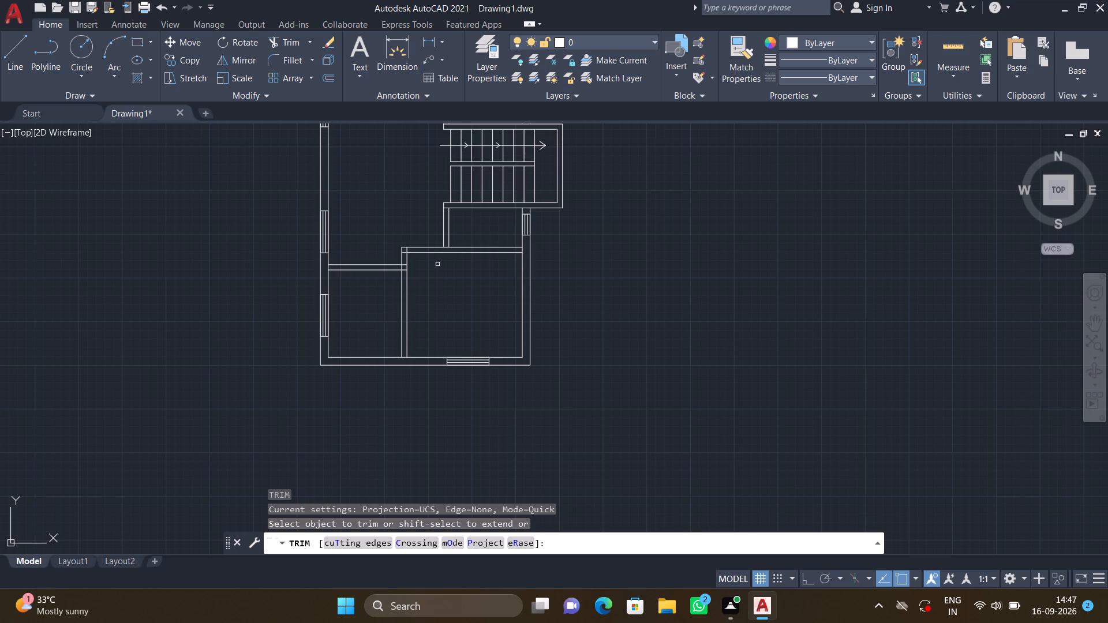
pyautogui.scroll(2, 407, 241)
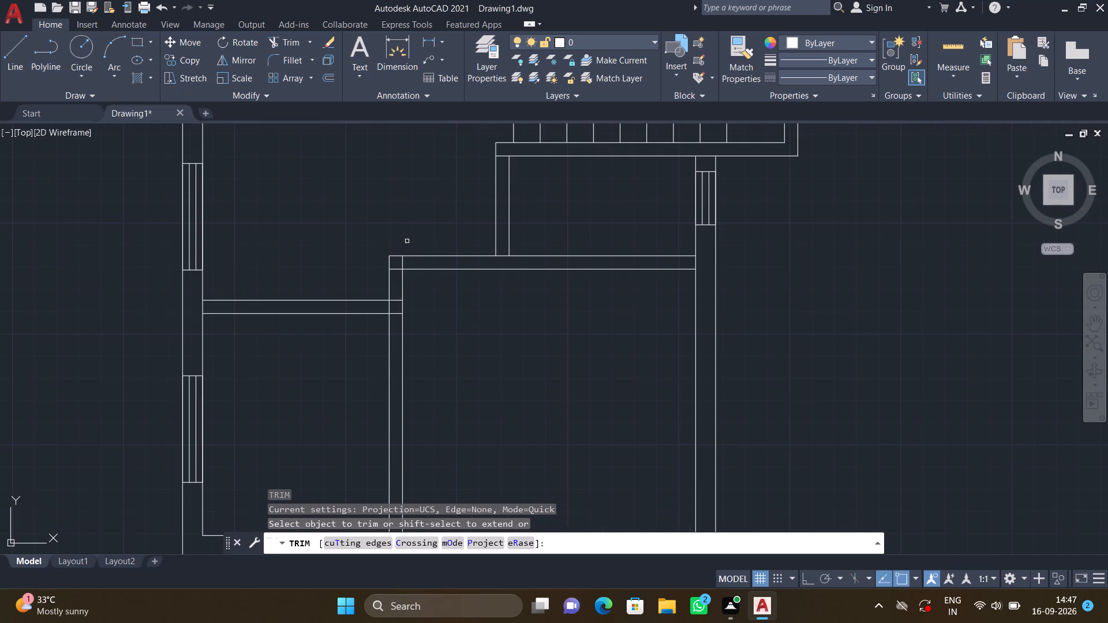
pyautogui.click(423, 245)
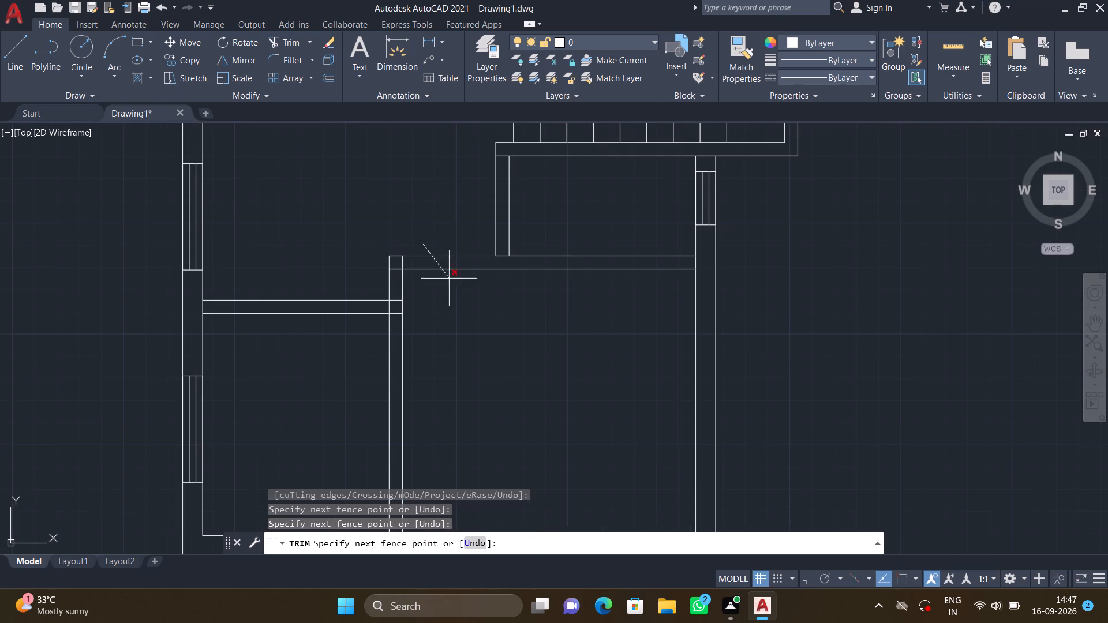
pyautogui.click(460, 294)
pyautogui.click(553, 249)
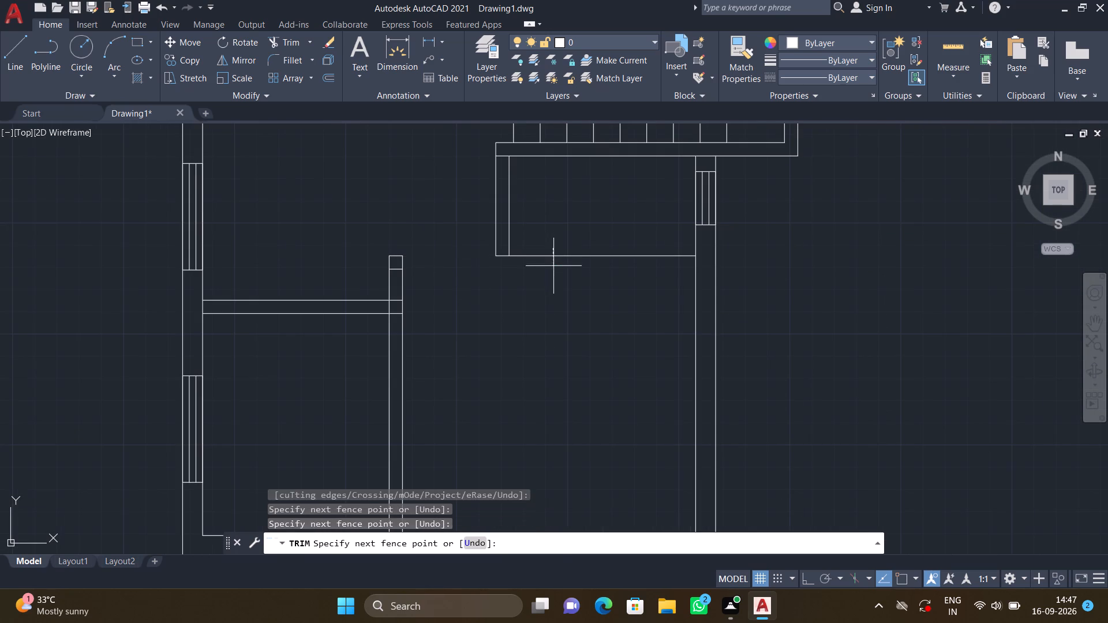
pyautogui.moveTo(553, 272); pyautogui.dragTo(546, 272)
pyautogui.moveTo(351, 269); pyautogui.dragTo(357, 268)
pyautogui.moveTo(423, 274); pyautogui.dragTo(414, 272)
pyautogui.click(379, 249)
pyautogui.click(415, 268)
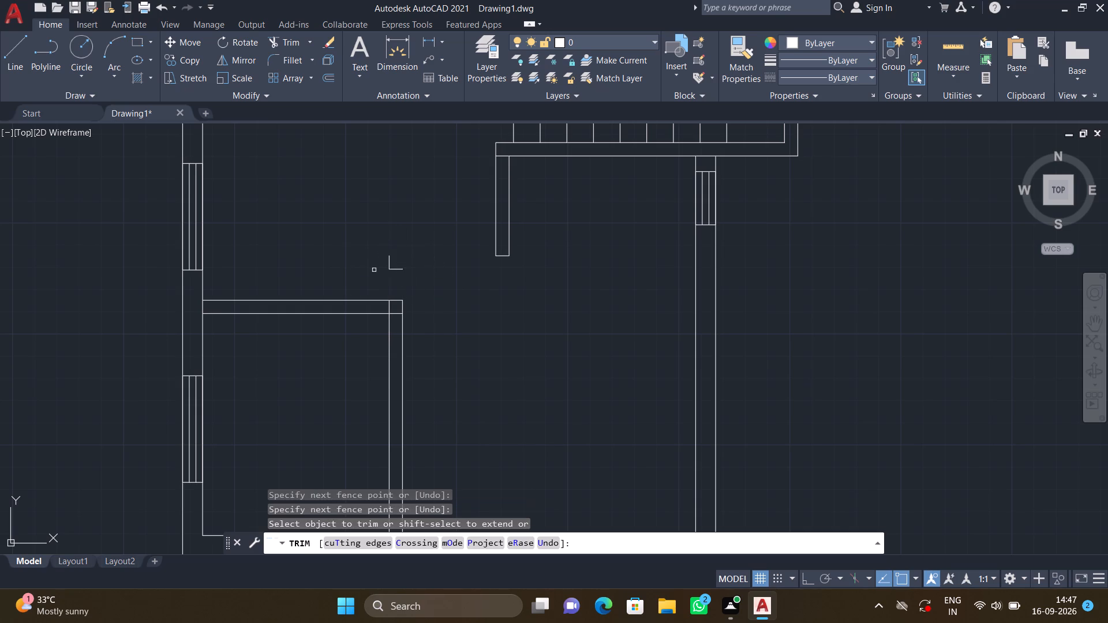
pyautogui.click(377, 262)
pyautogui.click(406, 273)
pyautogui.press('Return')
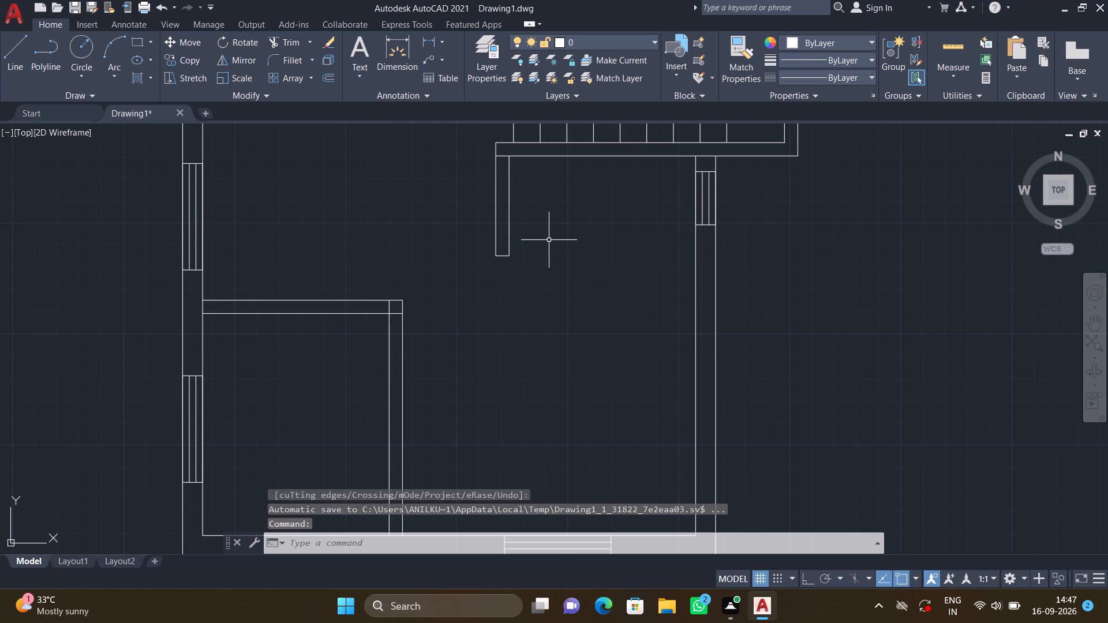
# Offset the outer line of the staircase's lower wall 4'0" downward, across the small room below it.
pyautogui.press('o')
pyautogui.press('Return')
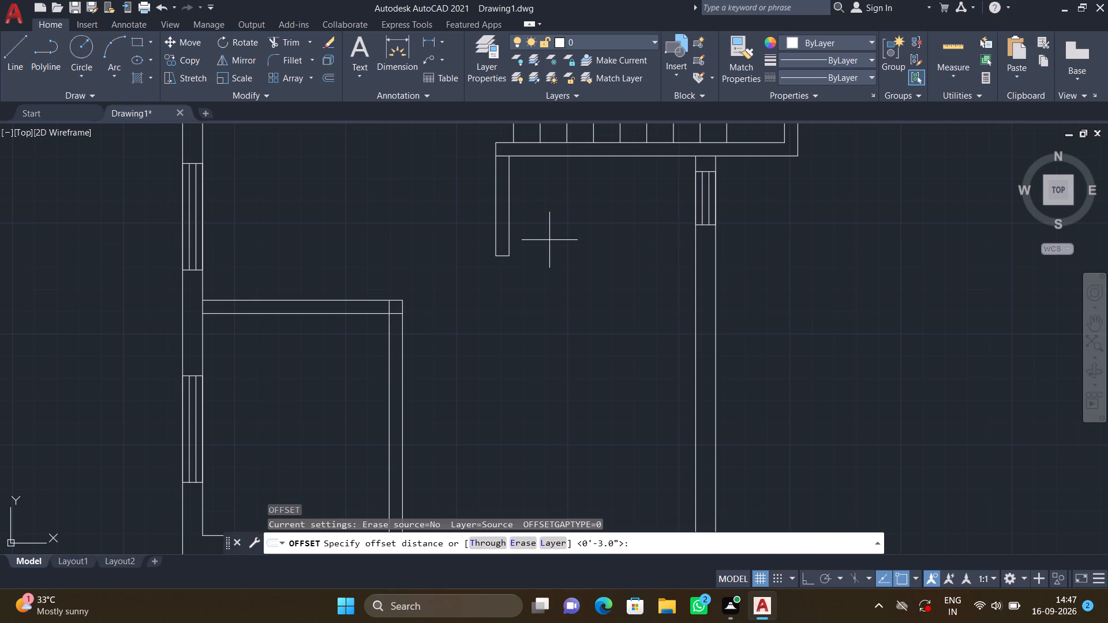
pyautogui.write("4'")
pyautogui.write('0"')
pyautogui.press('Return')
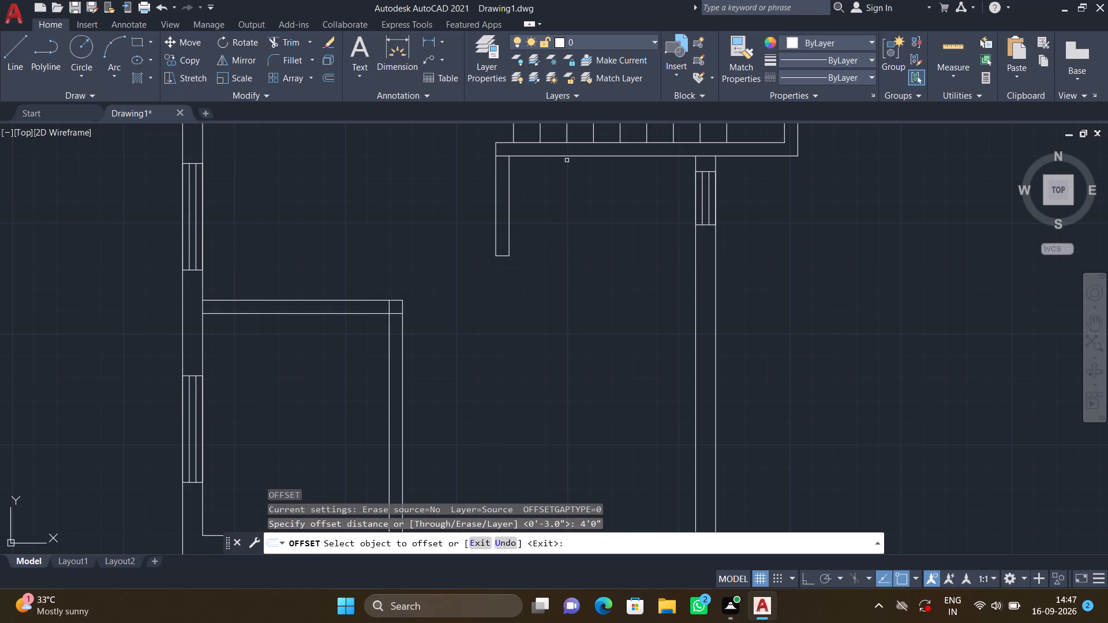
pyautogui.click(567, 157)
pyautogui.click(578, 213)
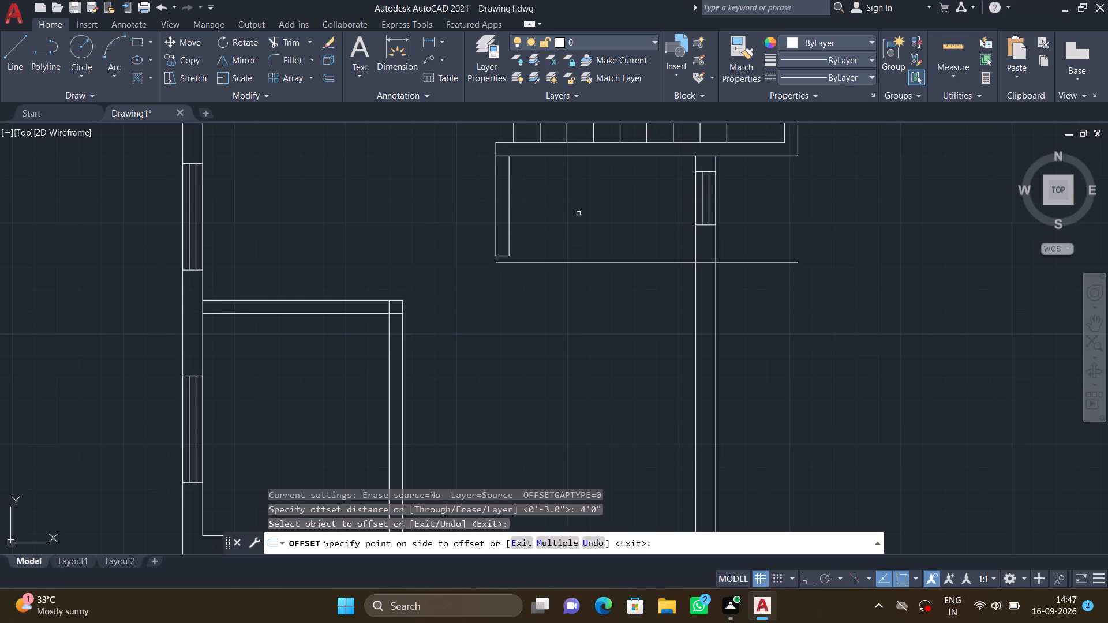
pyautogui.press('Return')
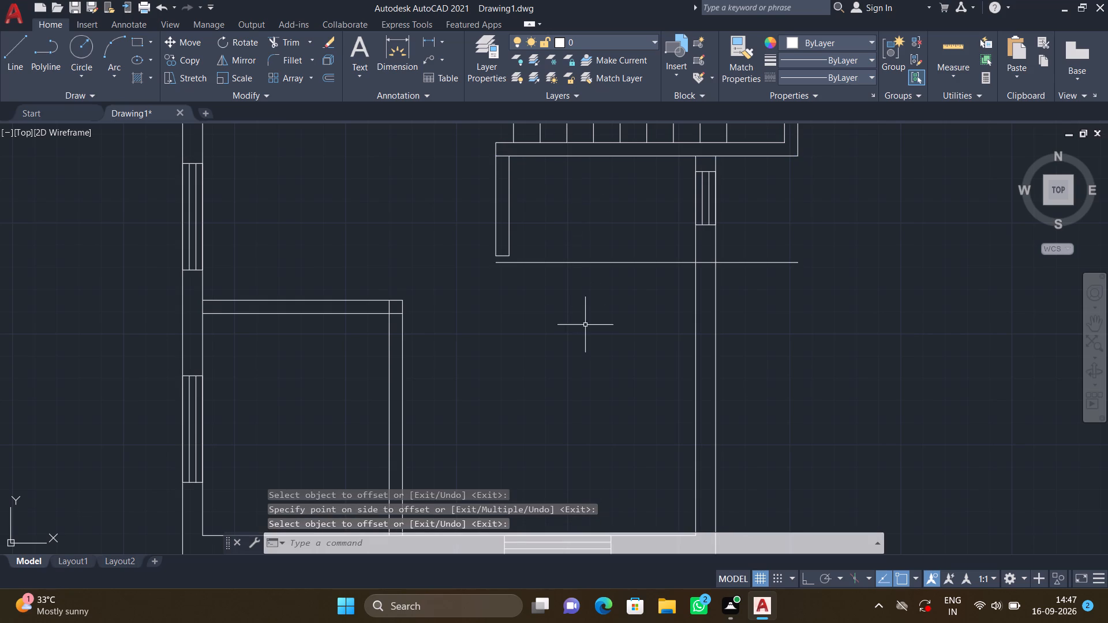
# Offset the new horizontal line 6" downward to form the wall thickness.
pyautogui.press('o')
pyautogui.press('Return')
pyautogui.write('6"')
pyautogui.press('Return')
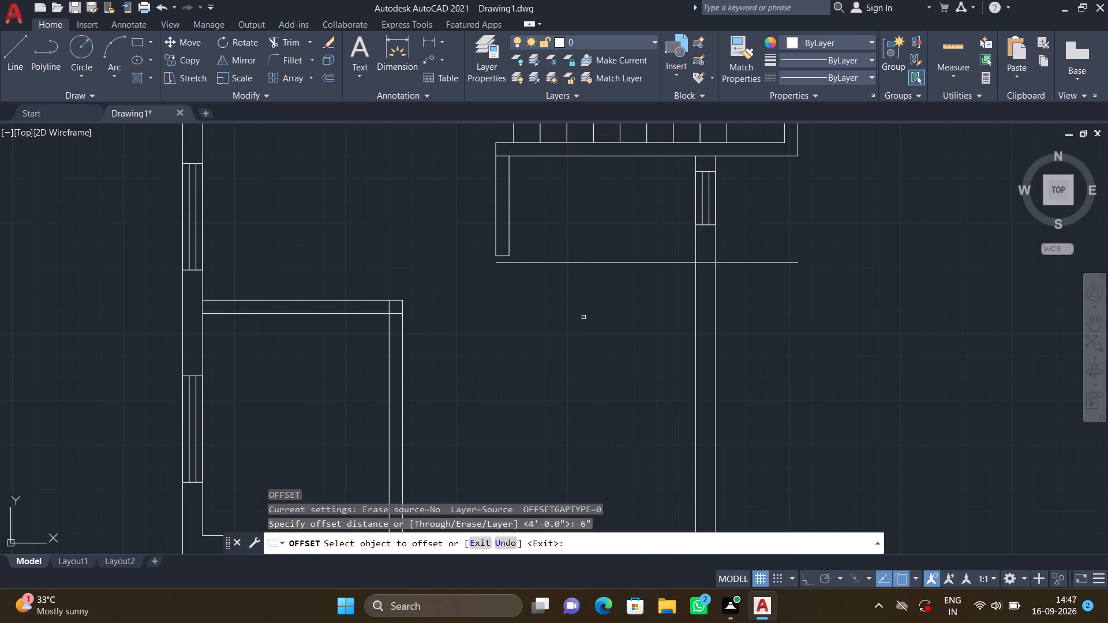
pyautogui.click(565, 263)
pyautogui.click(566, 292)
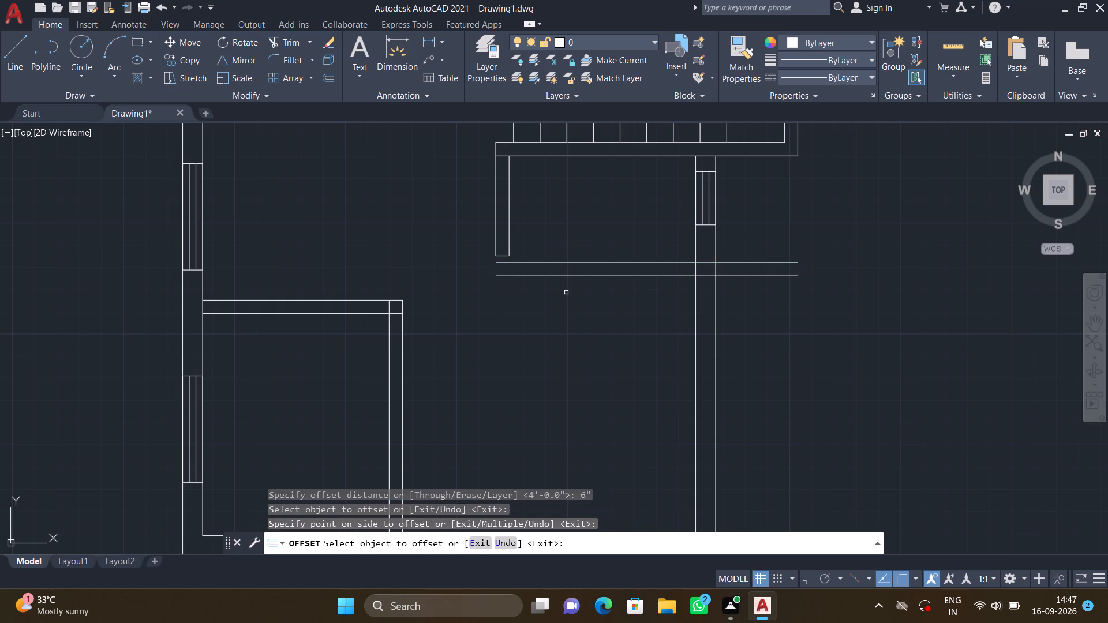
pyautogui.press('Return')
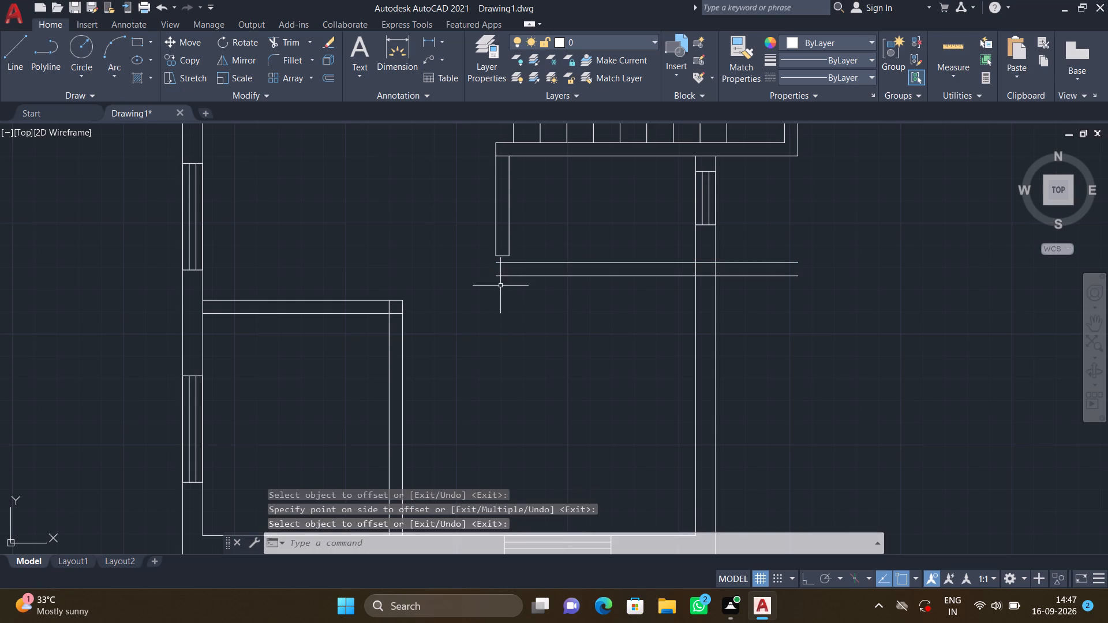
# Delete the short line closing the lower end of the vertical partition below the staircase.
pyautogui.scroll(2, 483, 262)
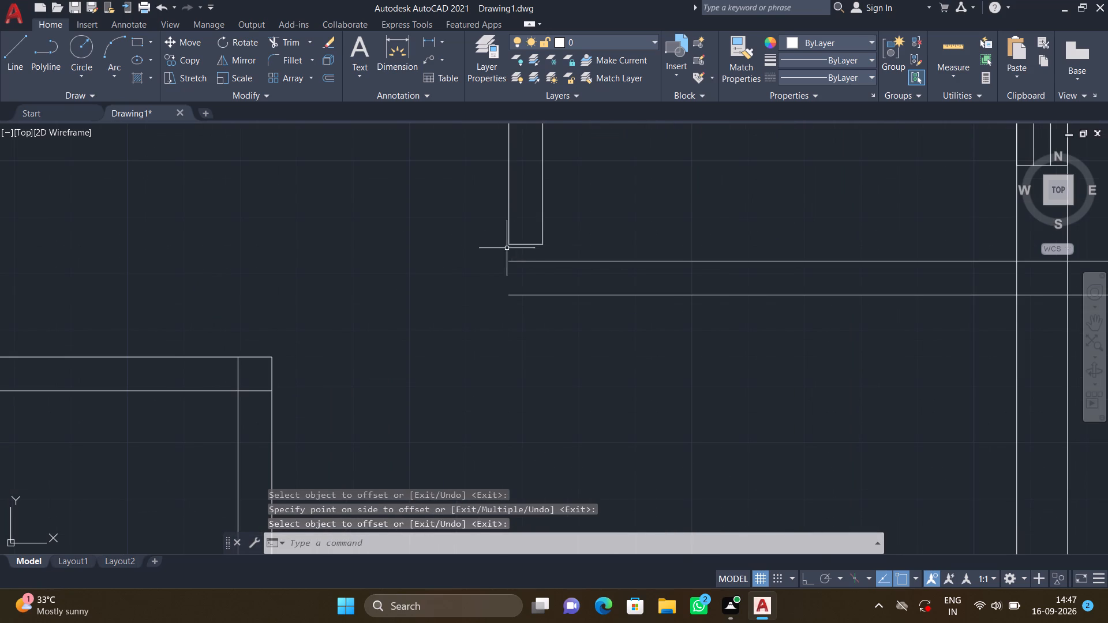
pyautogui.click(523, 246)
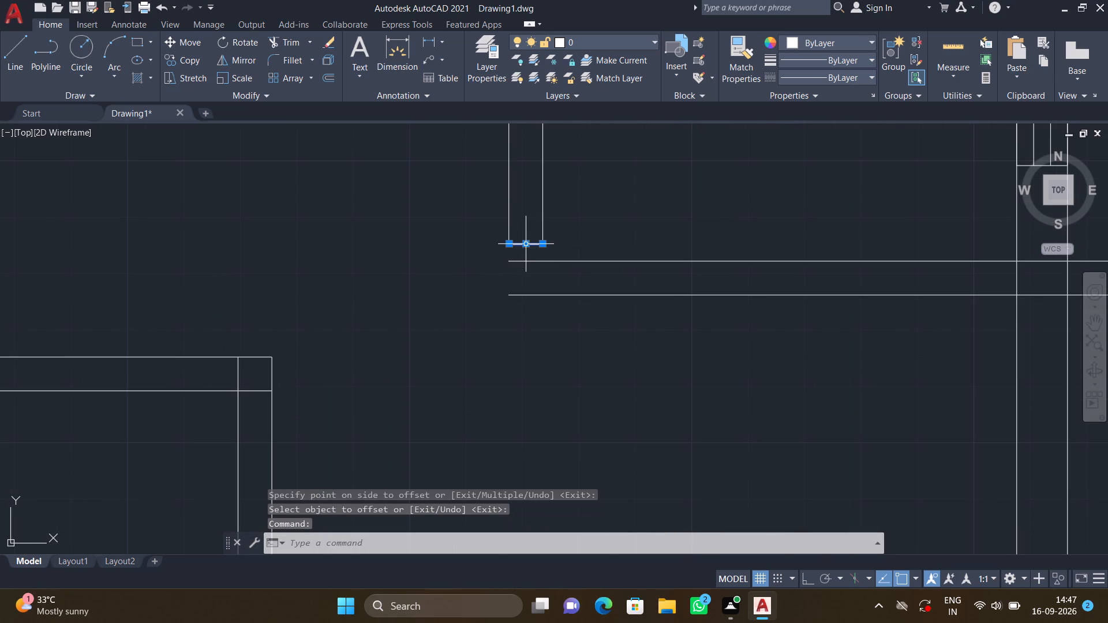
pyautogui.press('Delete')
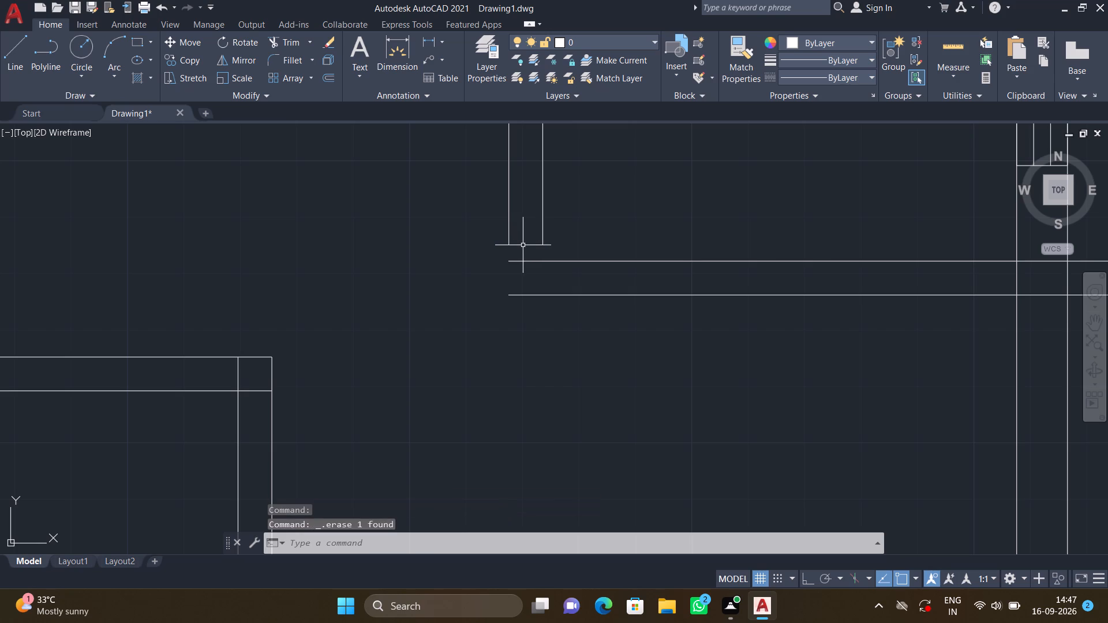
# Extend both lines of the vertical partition below the staircase down to the lower line of the new horizontal wall.
pyautogui.press('e')
pyautogui.press('x')
pyautogui.press('Return')
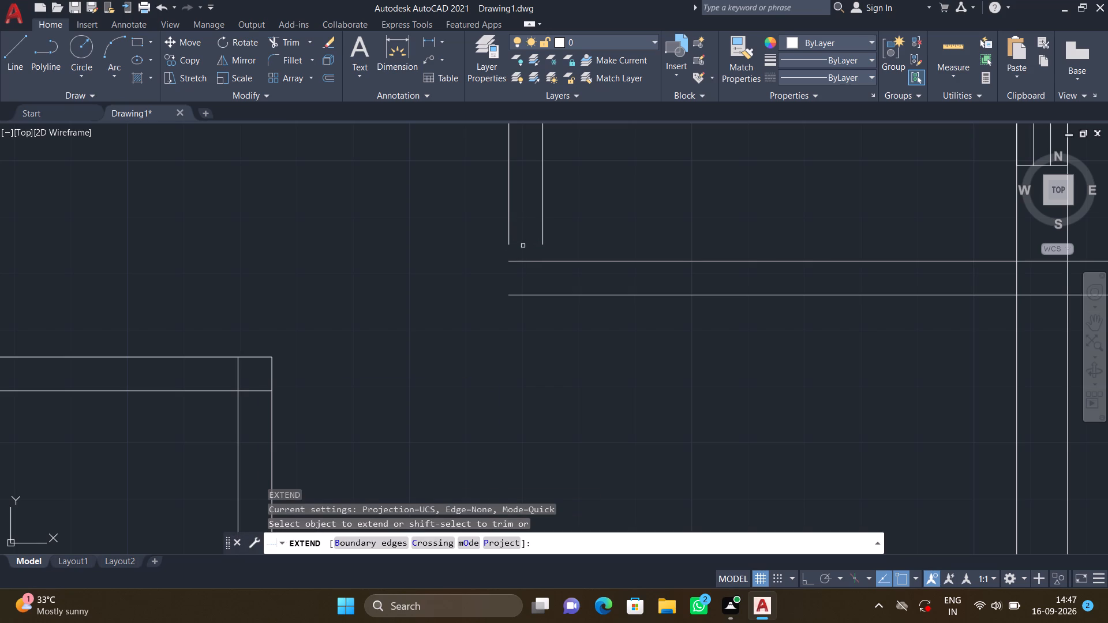
pyautogui.click(508, 228)
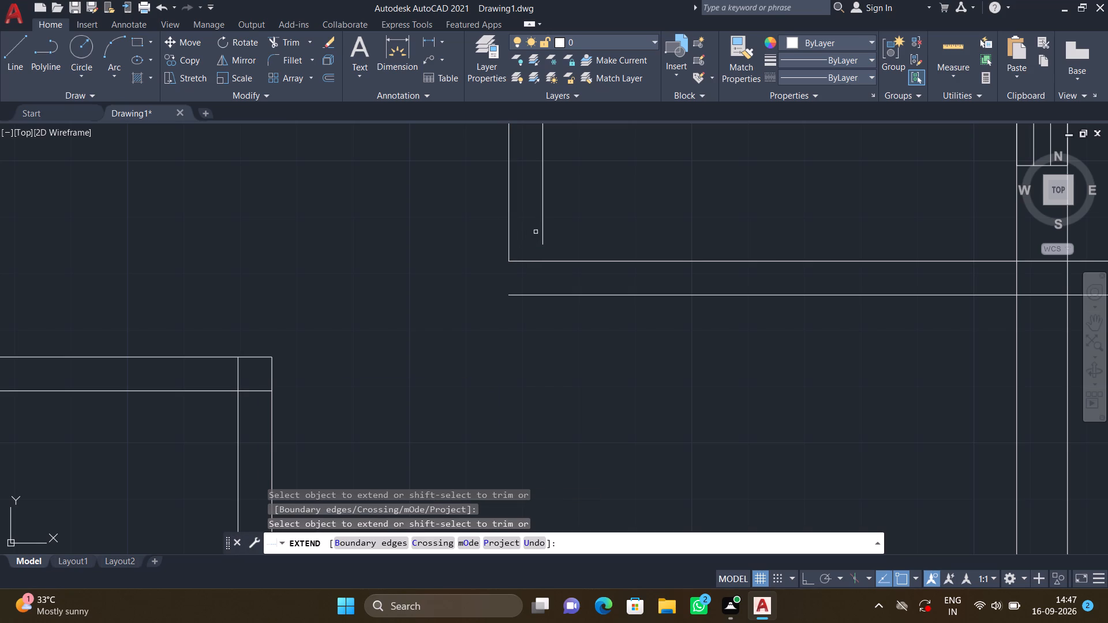
pyautogui.click(542, 230)
pyautogui.click(510, 253)
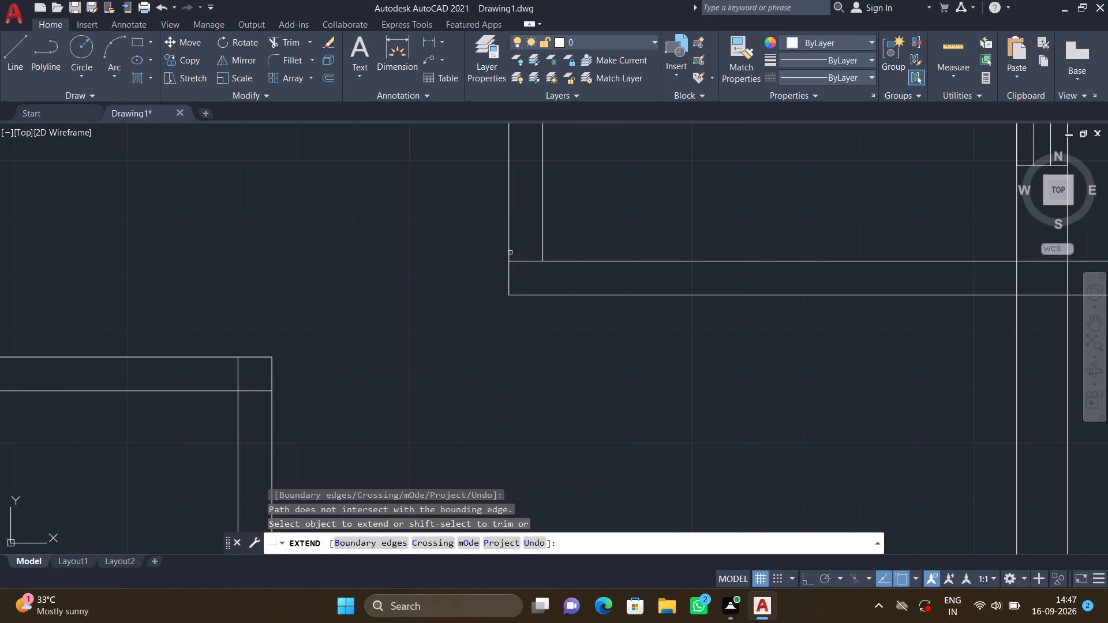
pyautogui.click(542, 249)
pyautogui.press('Return')
# Trim the new horizontal wall's two lines back to the inner line of the right outer wall below the staircase.
pyautogui.scroll(-3, 549, 258)
pyautogui.scroll(-1, 569, 346)
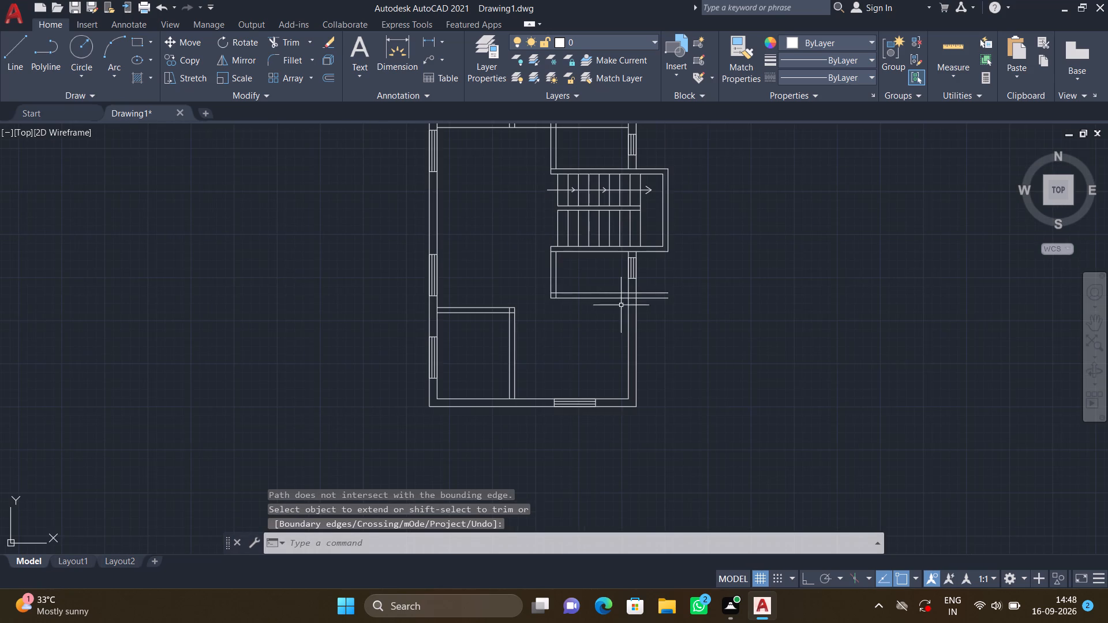
pyautogui.scroll(2, 646, 303)
pyautogui.press('t')
pyautogui.press('r')
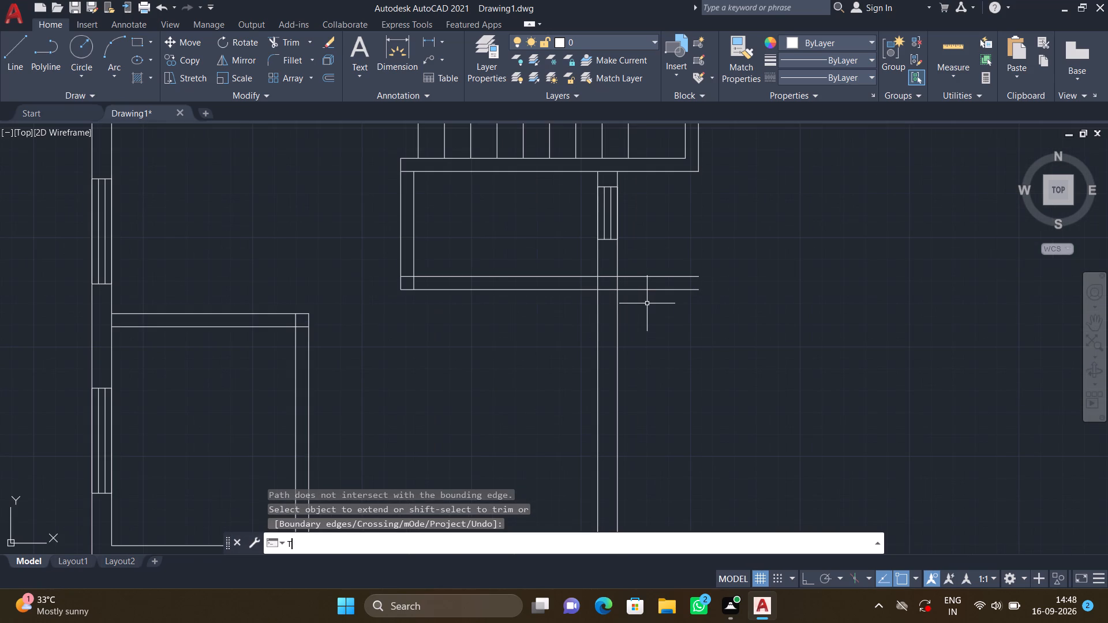
pyautogui.press('Return')
pyautogui.click(653, 256)
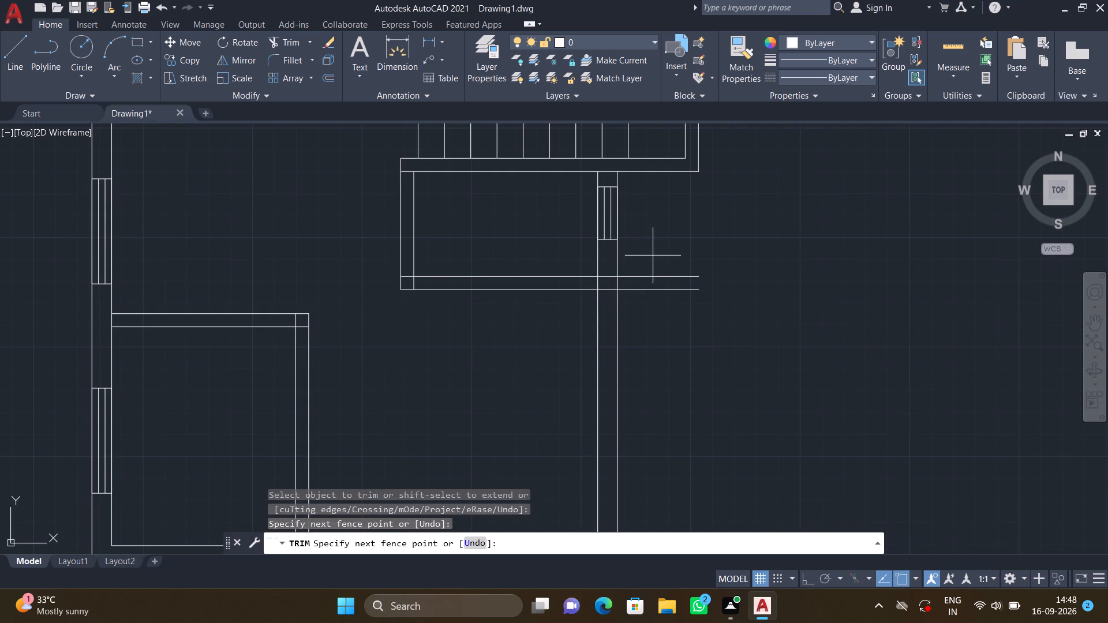
pyautogui.click(656, 319)
pyautogui.scroll(2, 609, 292)
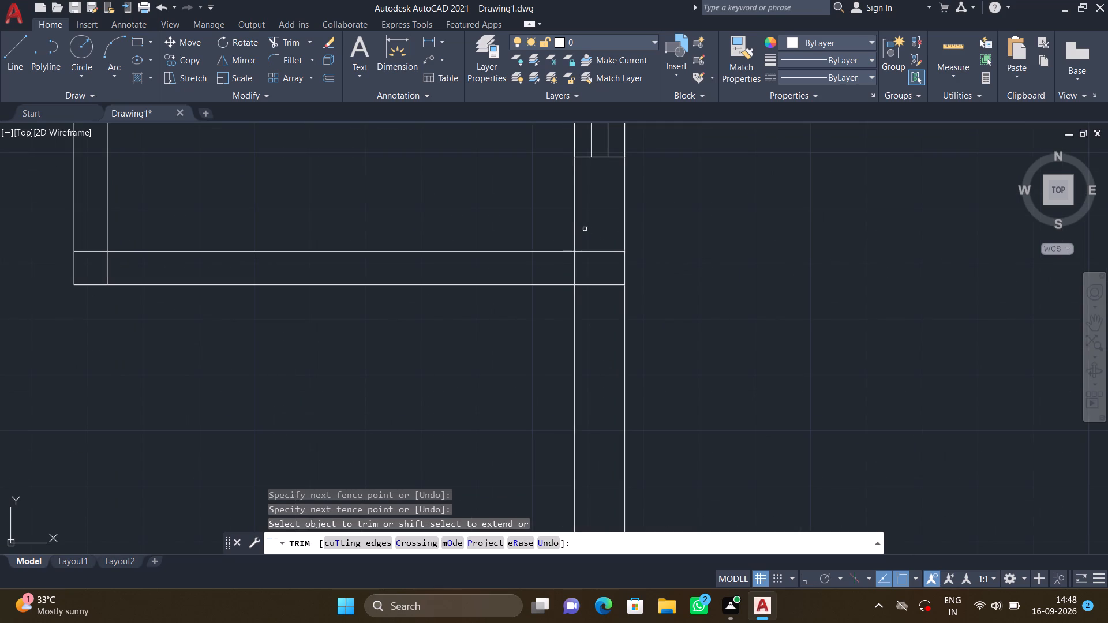
pyautogui.click(593, 239)
pyautogui.click(605, 295)
pyautogui.press('Return')
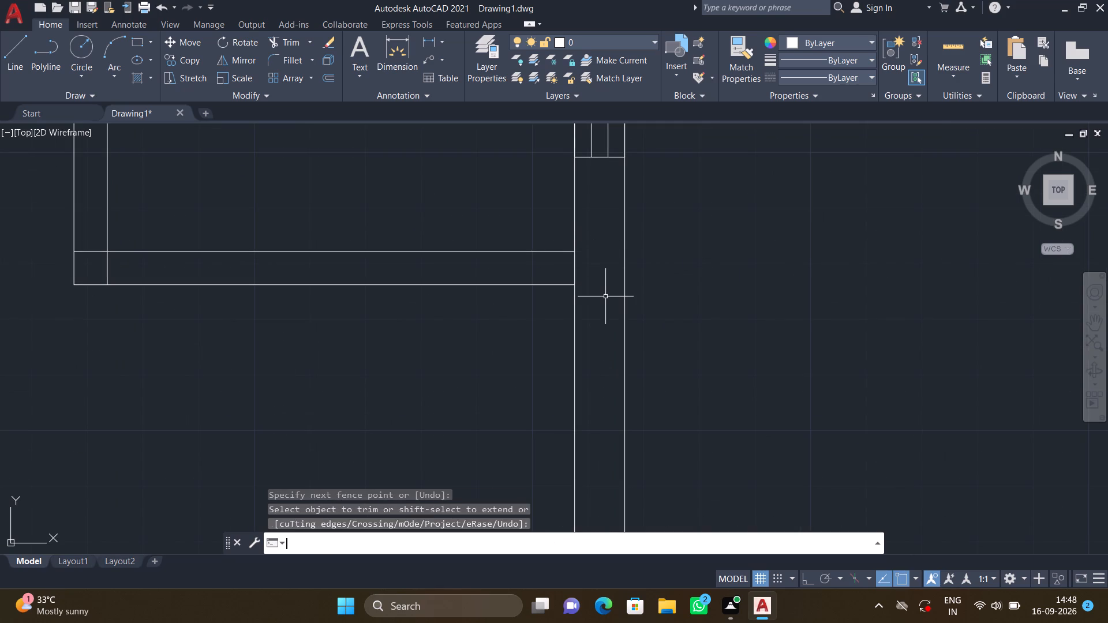
# Extend both lines of the lower-left room's vertical partition down to the outer line of the bottom wall.
pyautogui.scroll(-4, 617, 302)
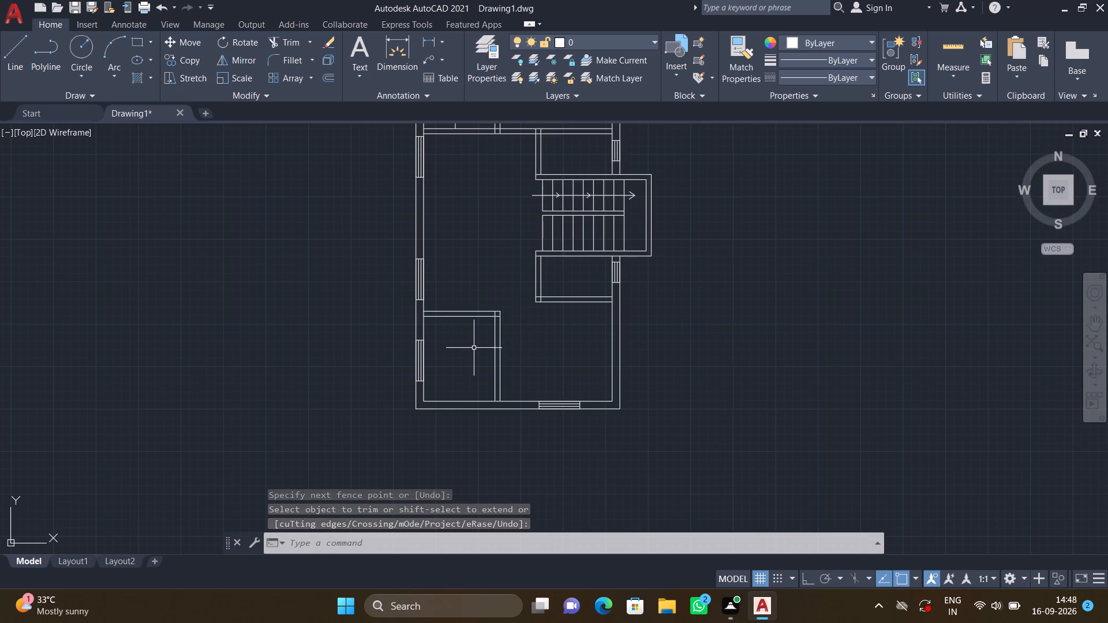
pyautogui.scroll(-1, 512, 311)
pyautogui.scroll(2, 545, 348)
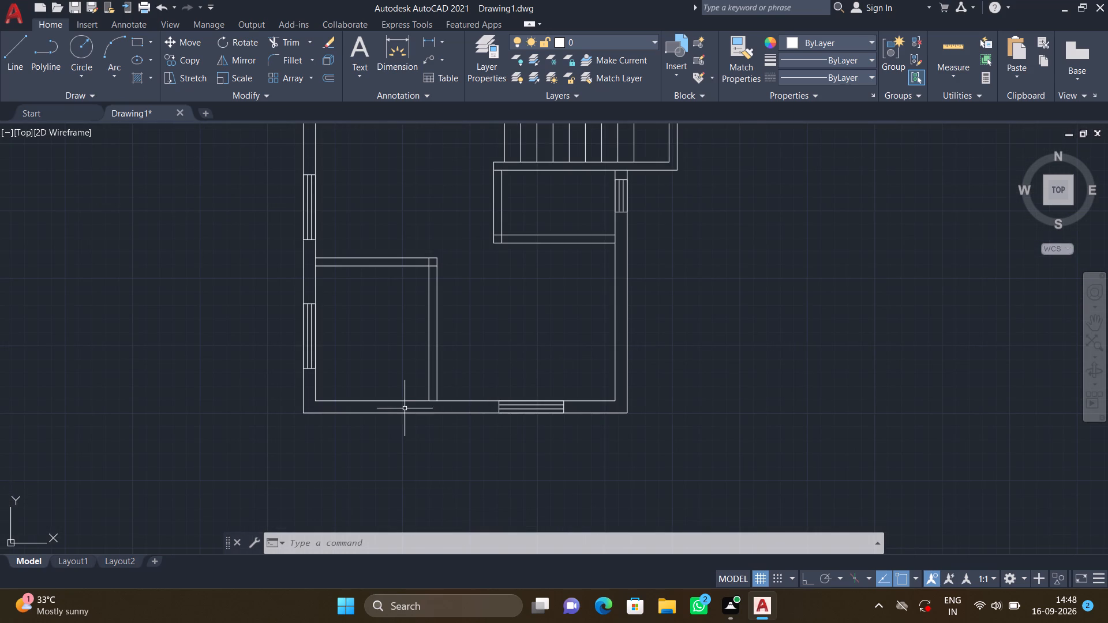
pyautogui.scroll(1, 406, 409)
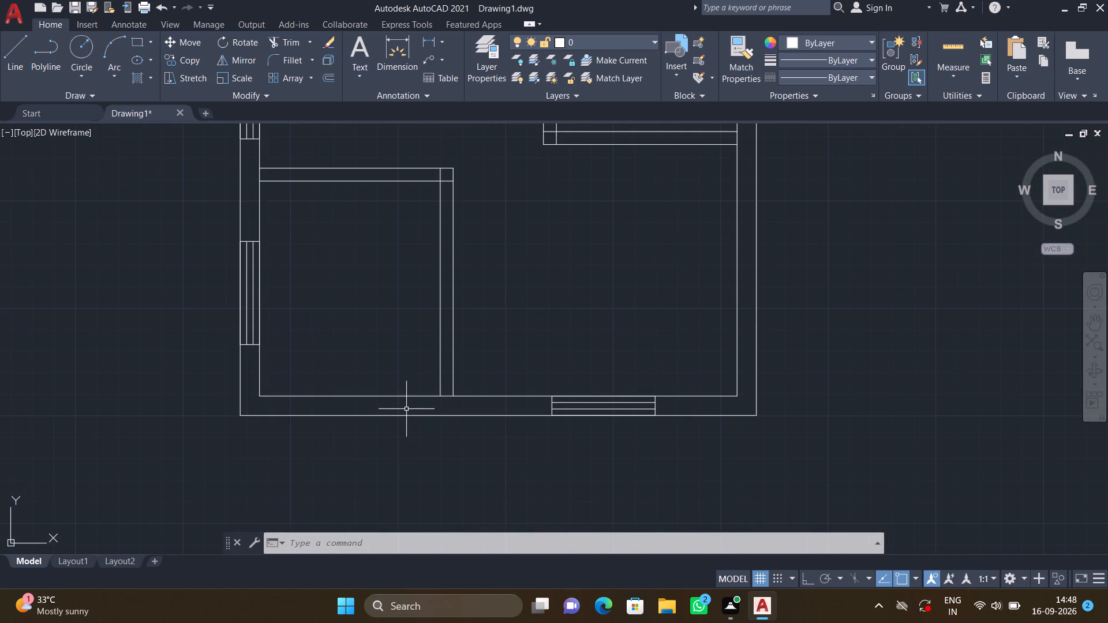
pyautogui.write('EX')
pyautogui.press('Return')
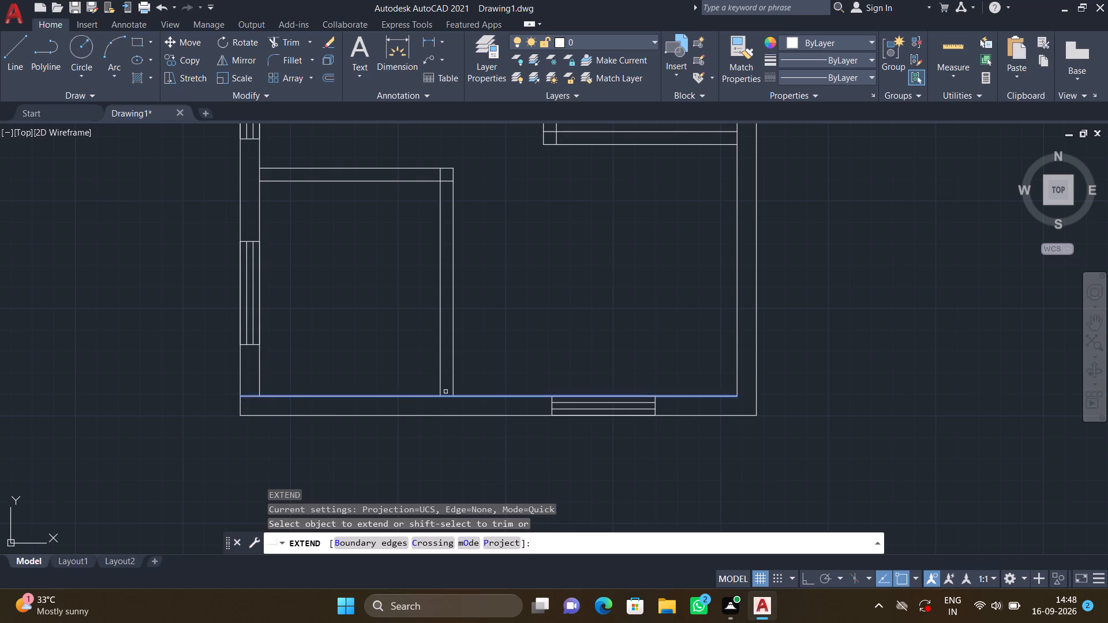
pyautogui.click(439, 373)
pyautogui.click(452, 374)
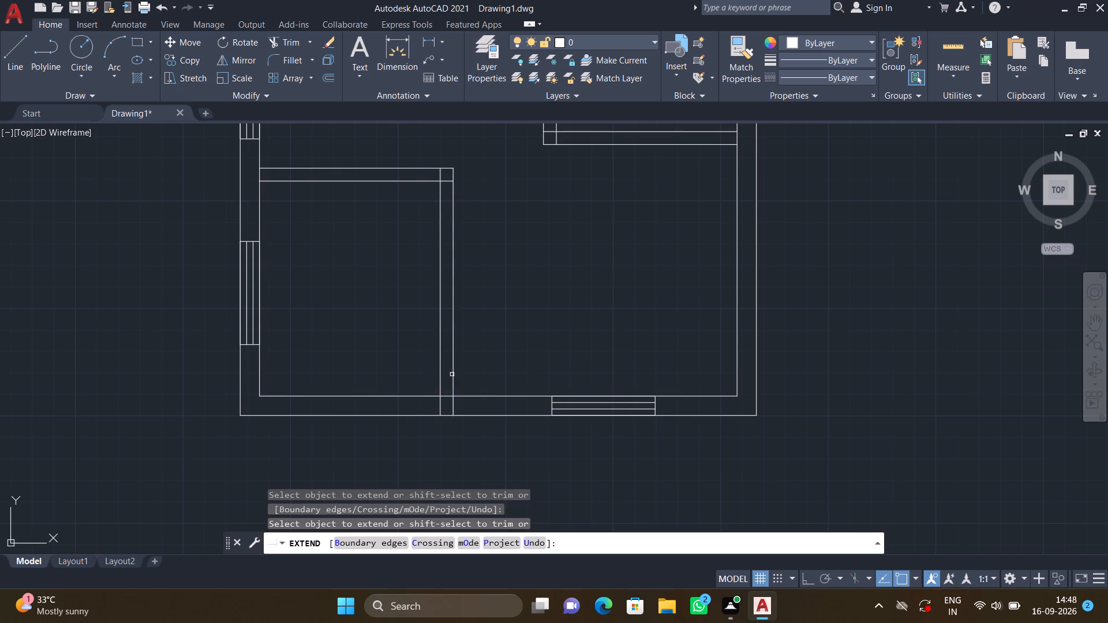
pyautogui.press('Return')
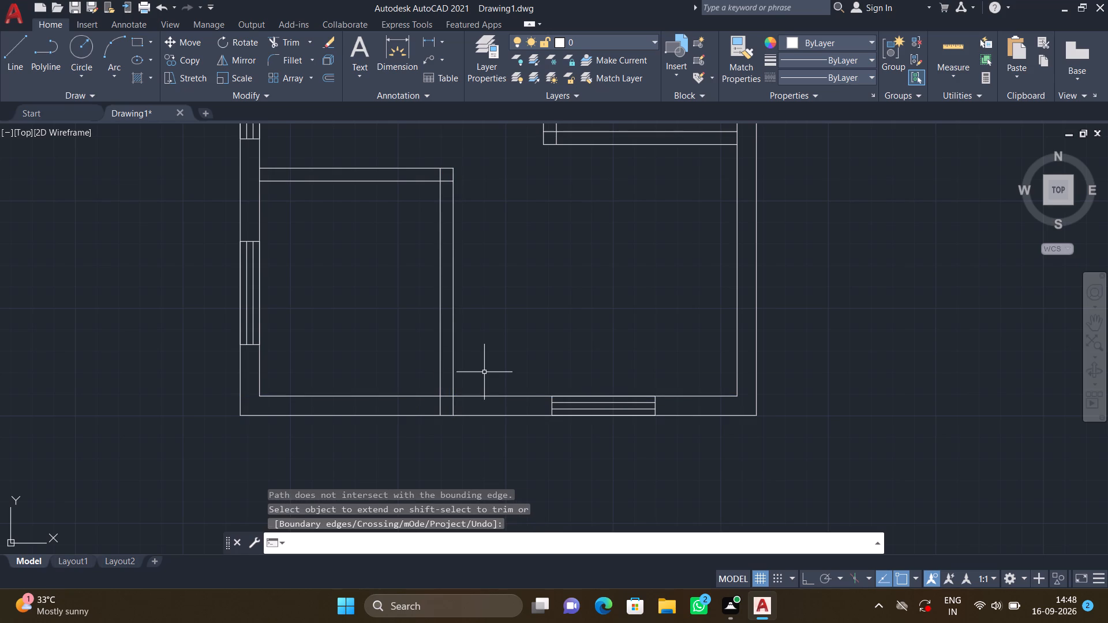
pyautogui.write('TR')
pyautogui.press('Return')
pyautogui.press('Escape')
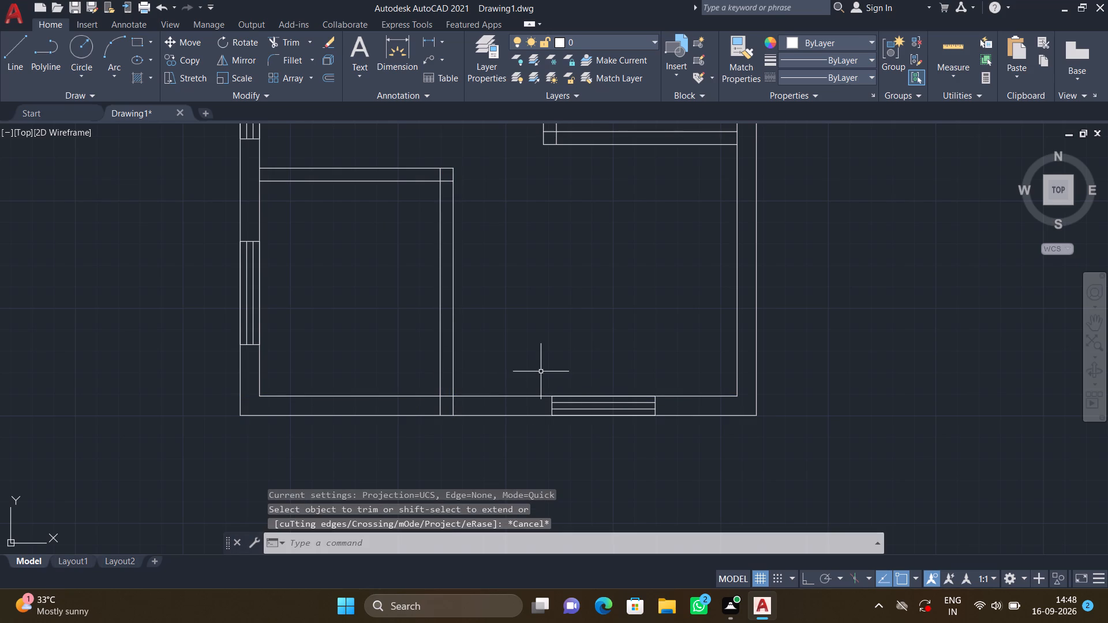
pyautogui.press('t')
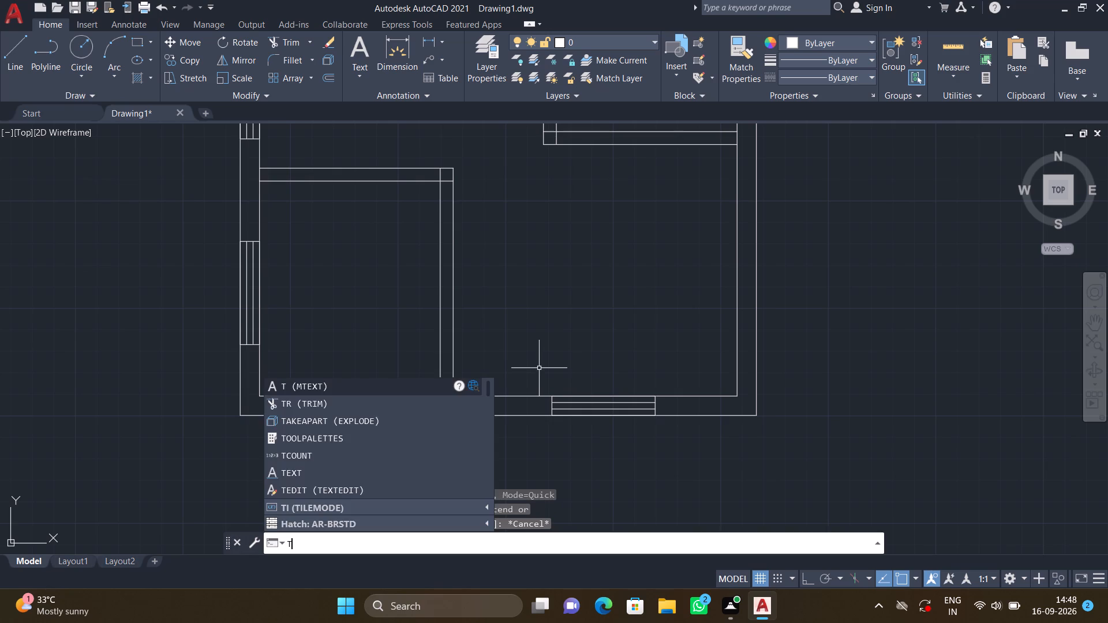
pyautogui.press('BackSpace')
# Extend the inner lines of the right and bottom outer walls to the outer wall lines at the lower-right corner.
pyautogui.press('e')
pyautogui.press('x')
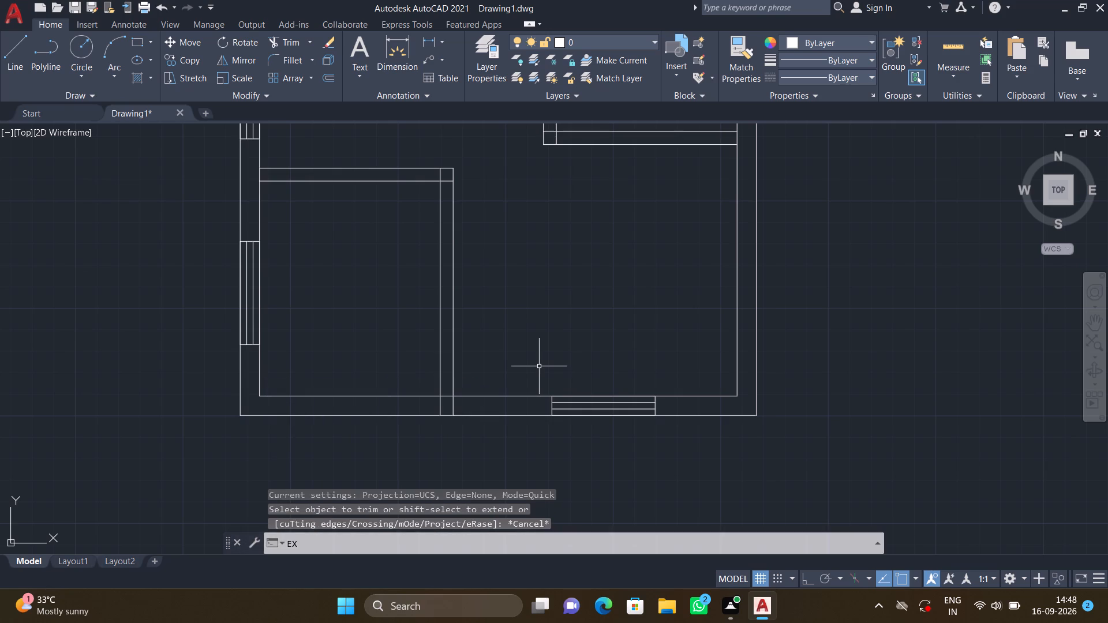
pyautogui.press('Return')
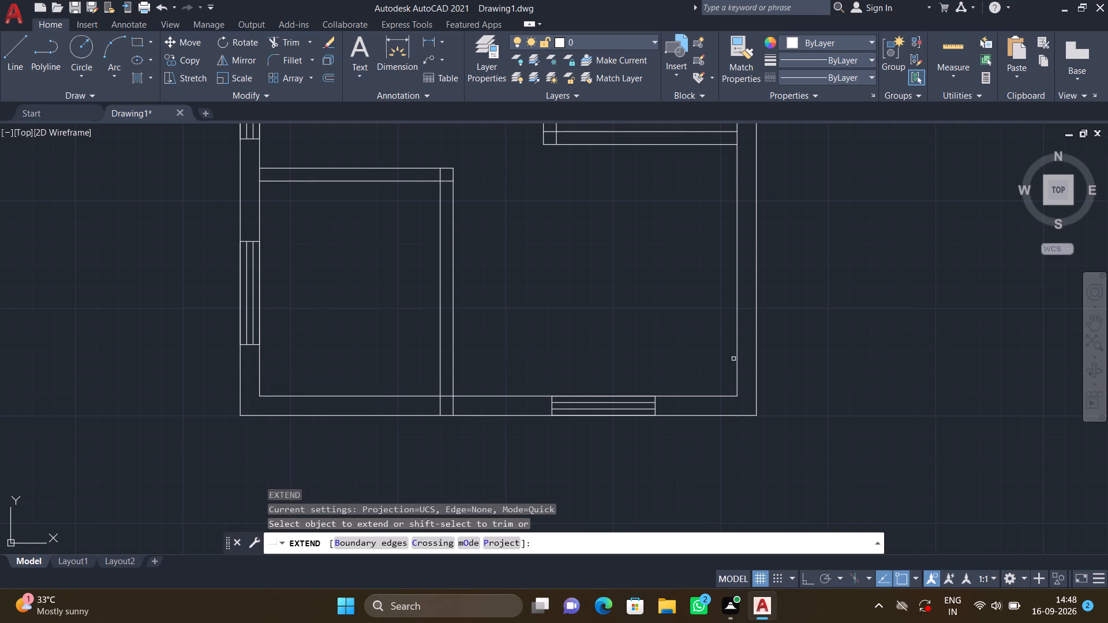
pyautogui.click(736, 357)
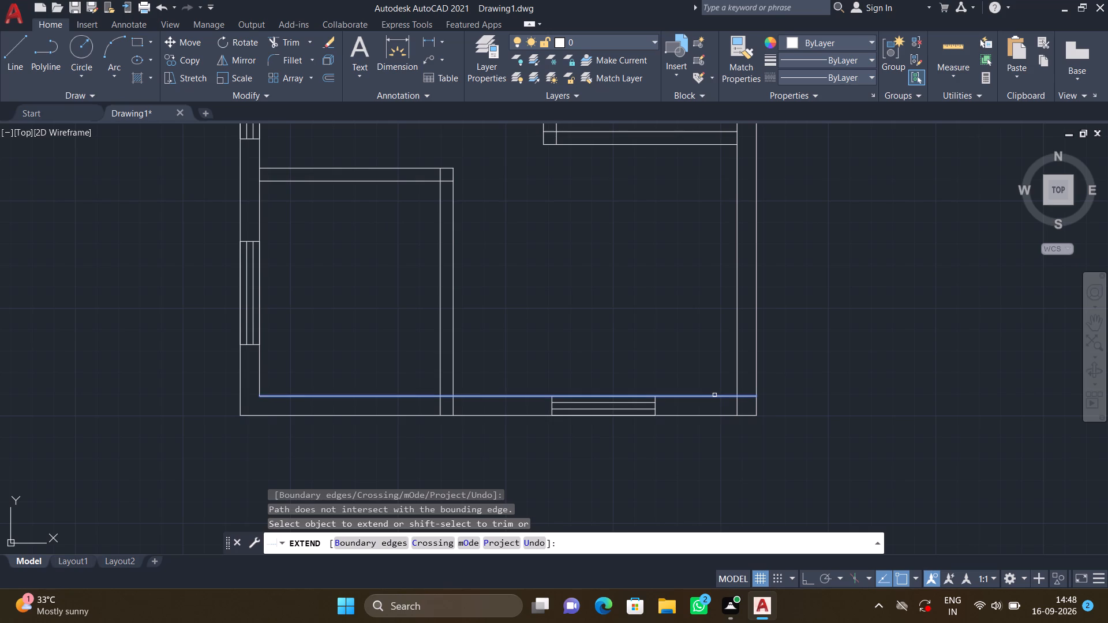
pyautogui.click(714, 395)
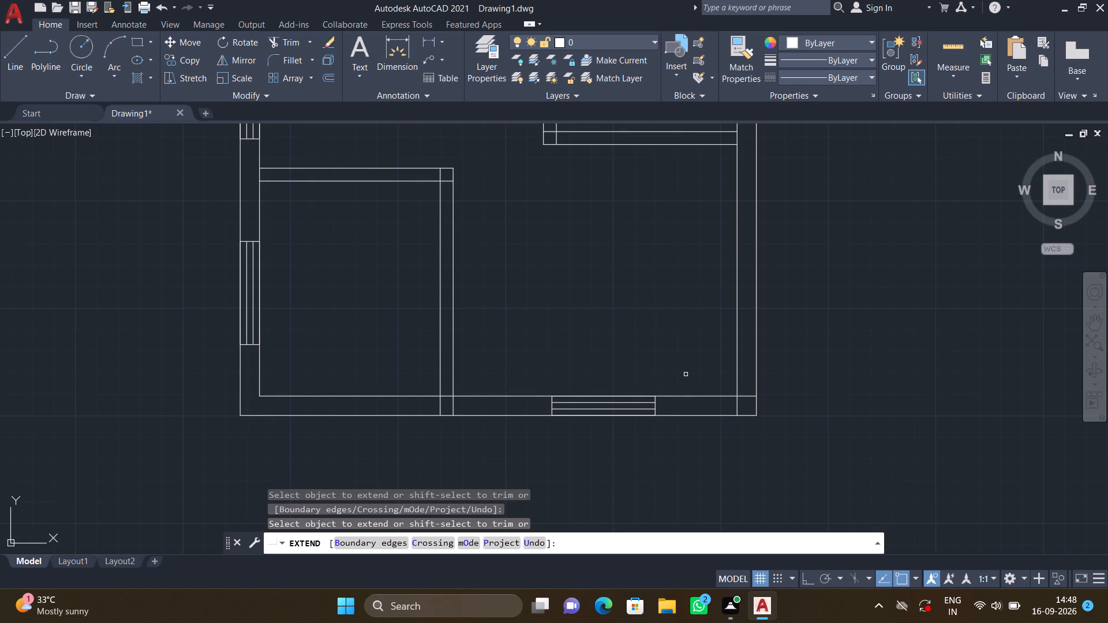
pyautogui.press('Return')
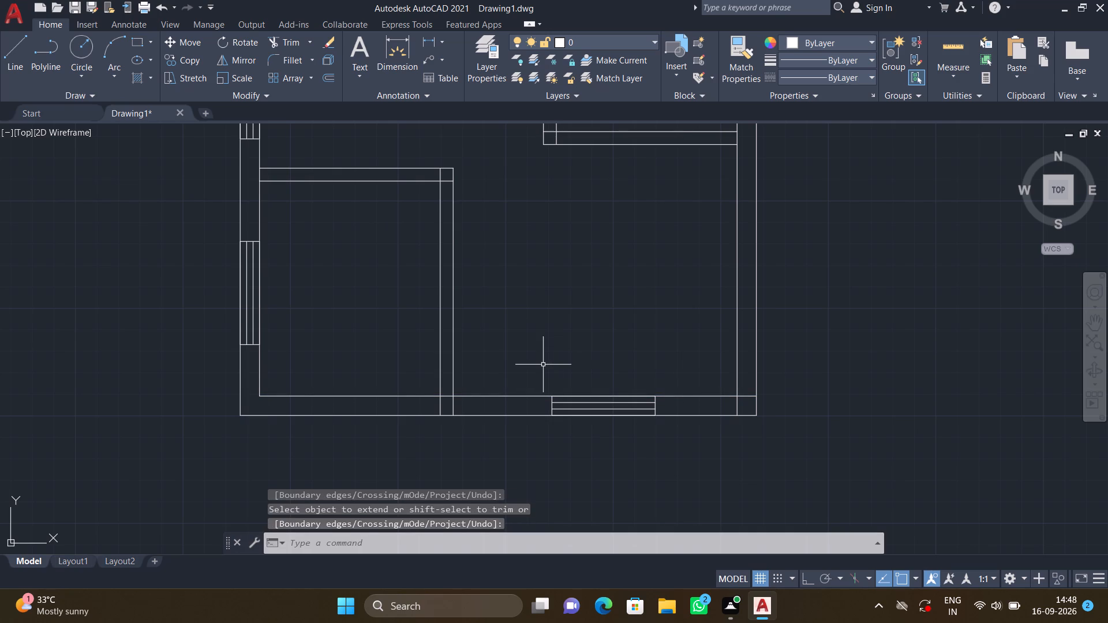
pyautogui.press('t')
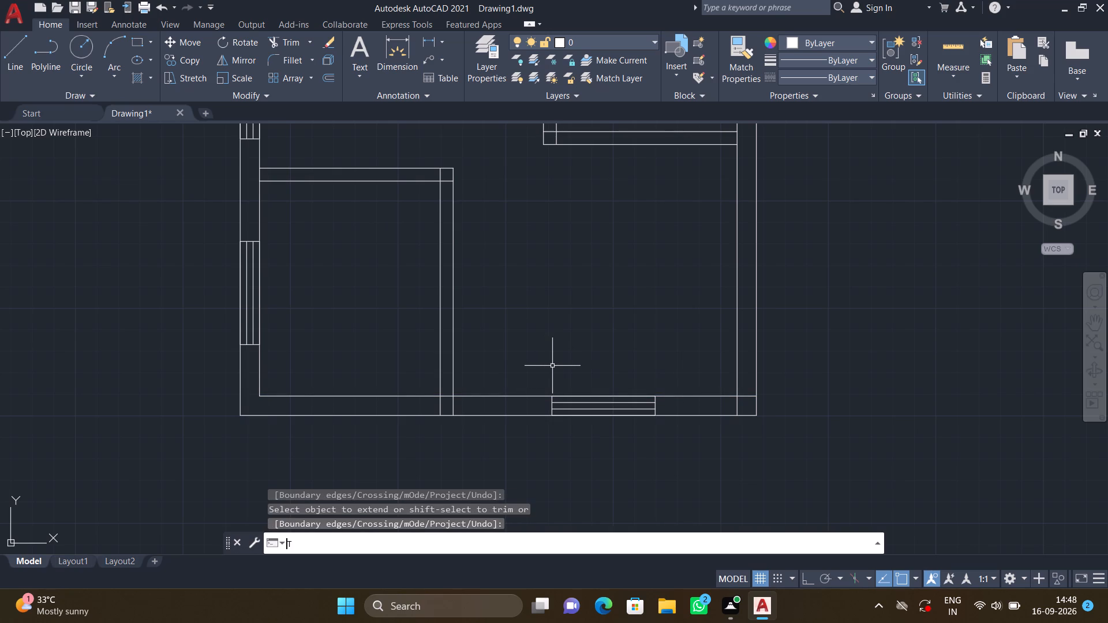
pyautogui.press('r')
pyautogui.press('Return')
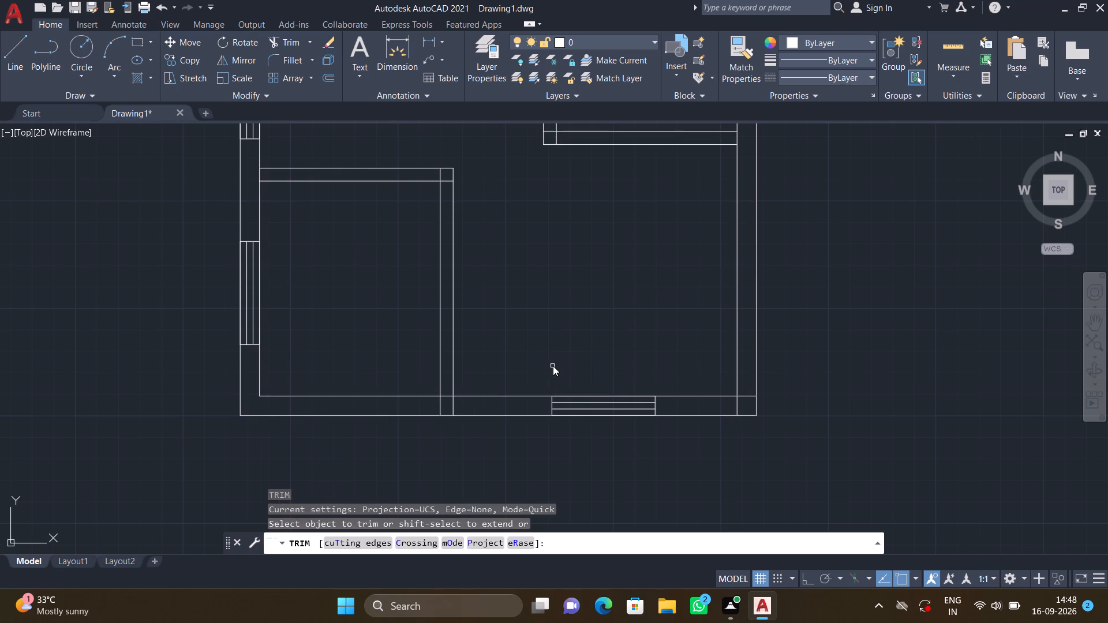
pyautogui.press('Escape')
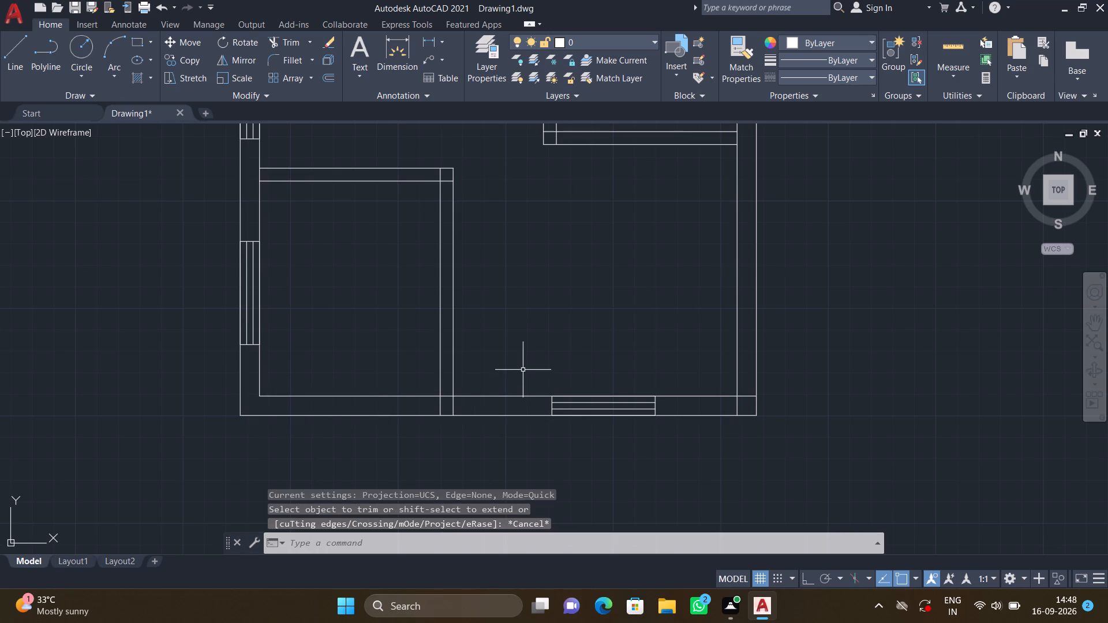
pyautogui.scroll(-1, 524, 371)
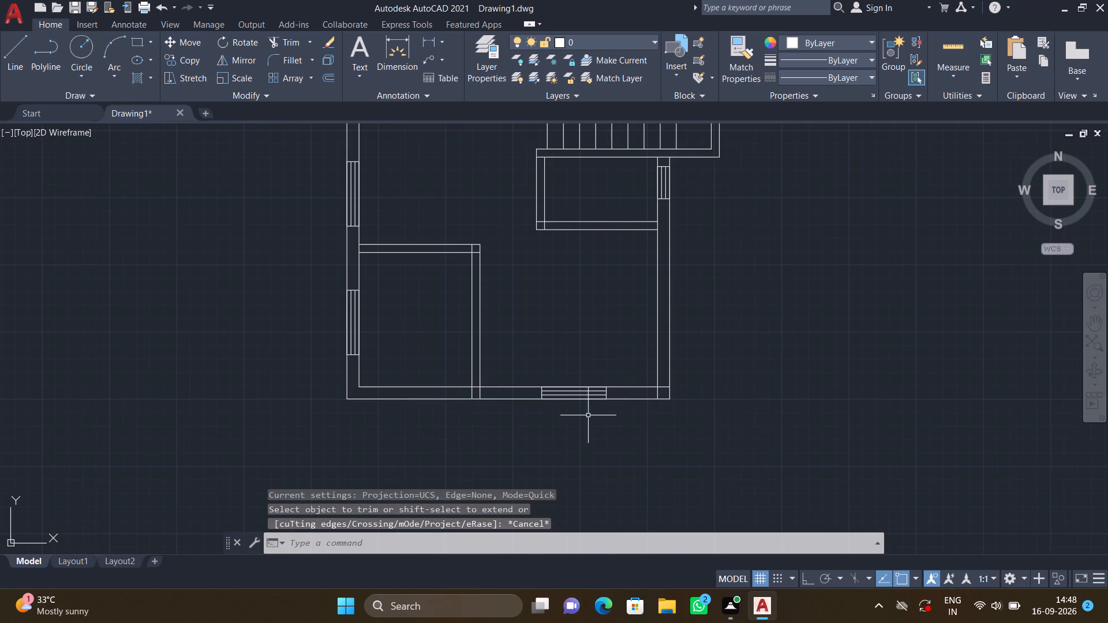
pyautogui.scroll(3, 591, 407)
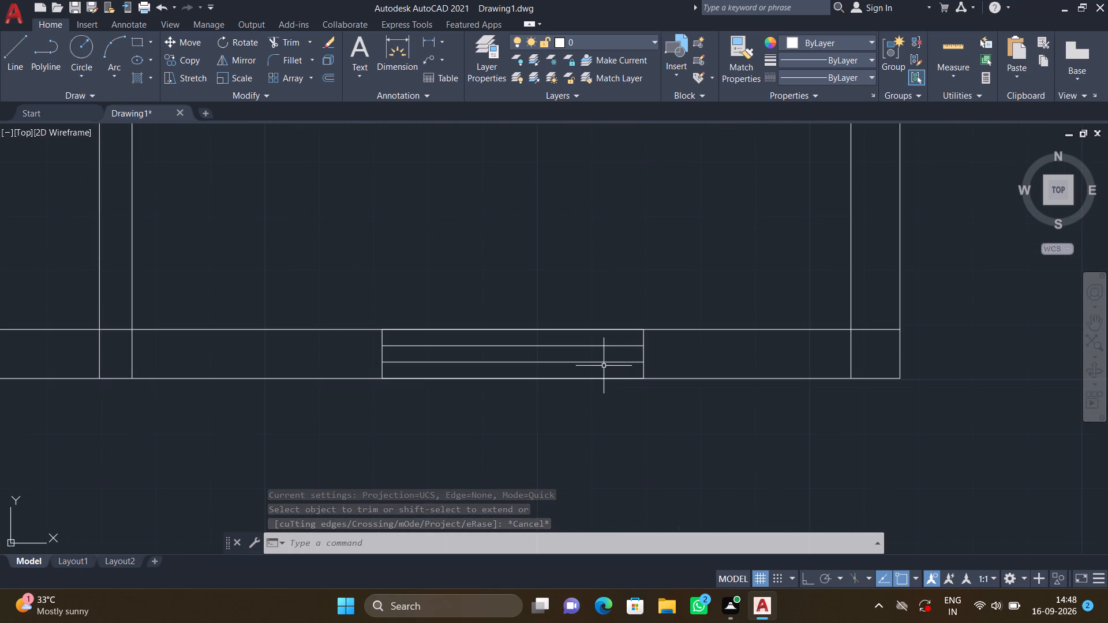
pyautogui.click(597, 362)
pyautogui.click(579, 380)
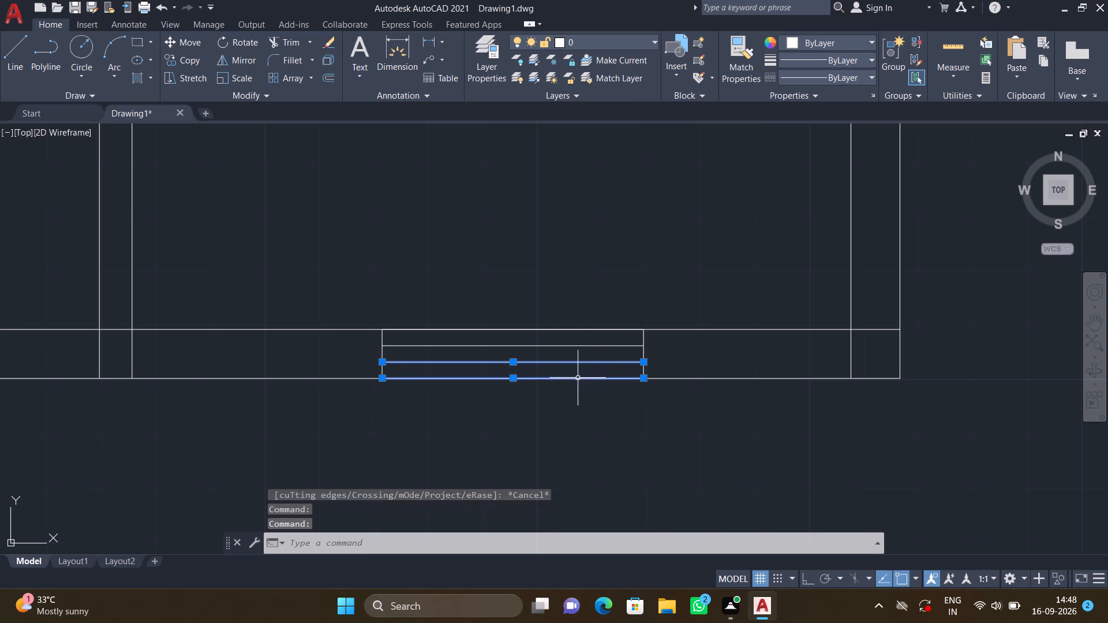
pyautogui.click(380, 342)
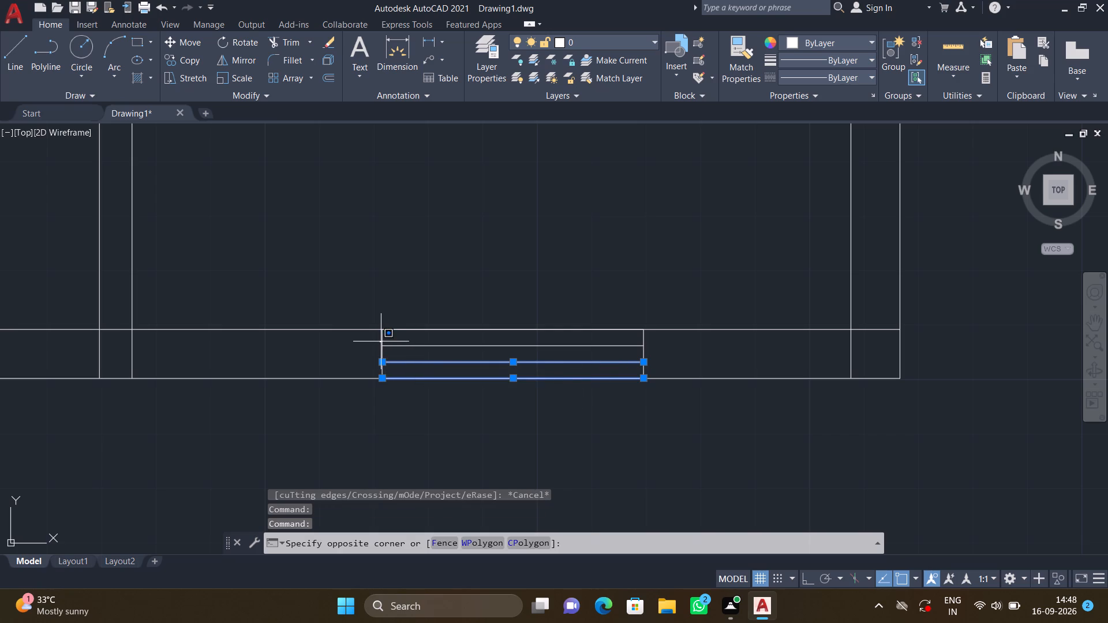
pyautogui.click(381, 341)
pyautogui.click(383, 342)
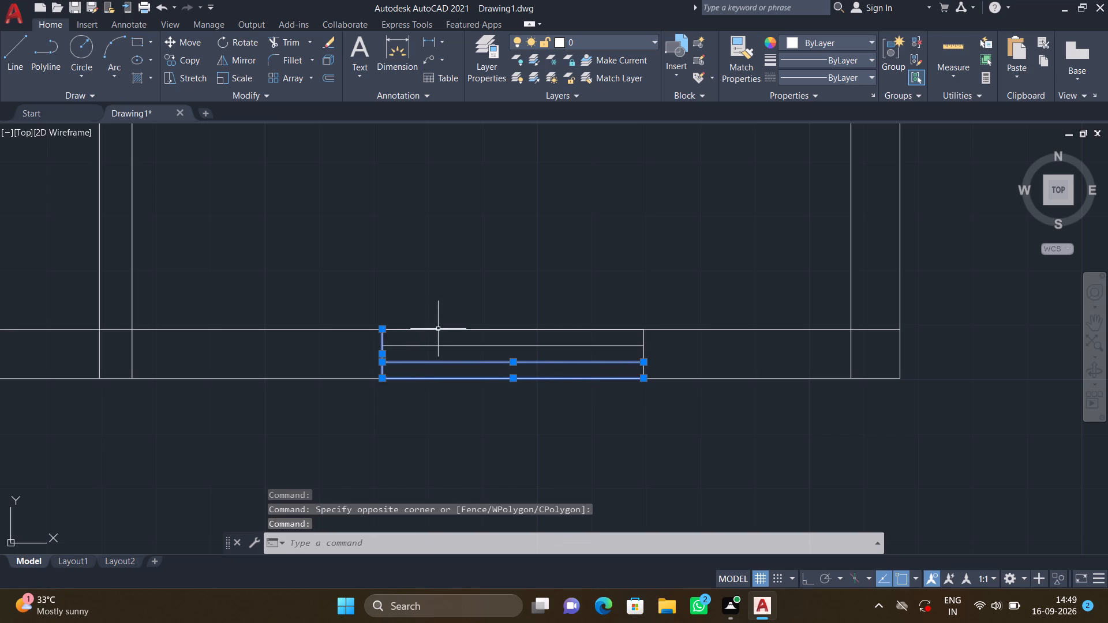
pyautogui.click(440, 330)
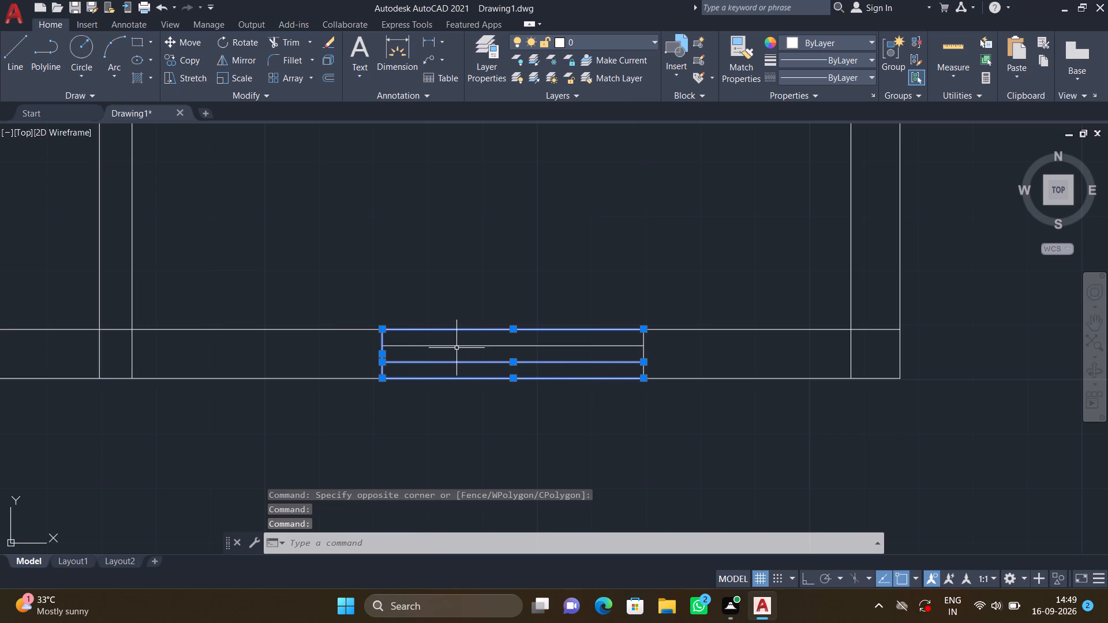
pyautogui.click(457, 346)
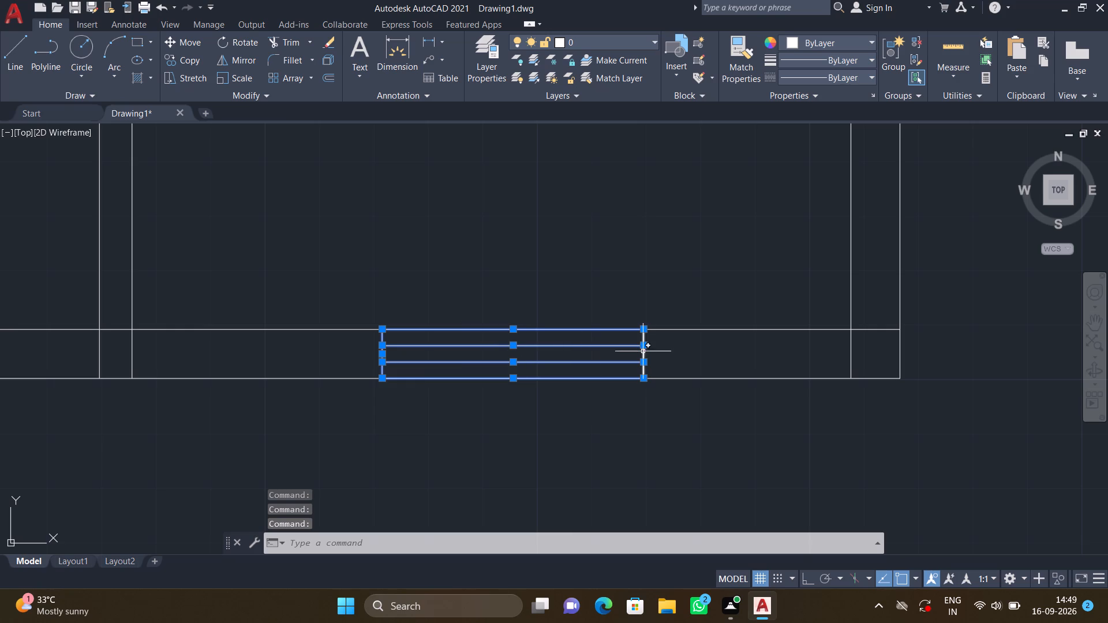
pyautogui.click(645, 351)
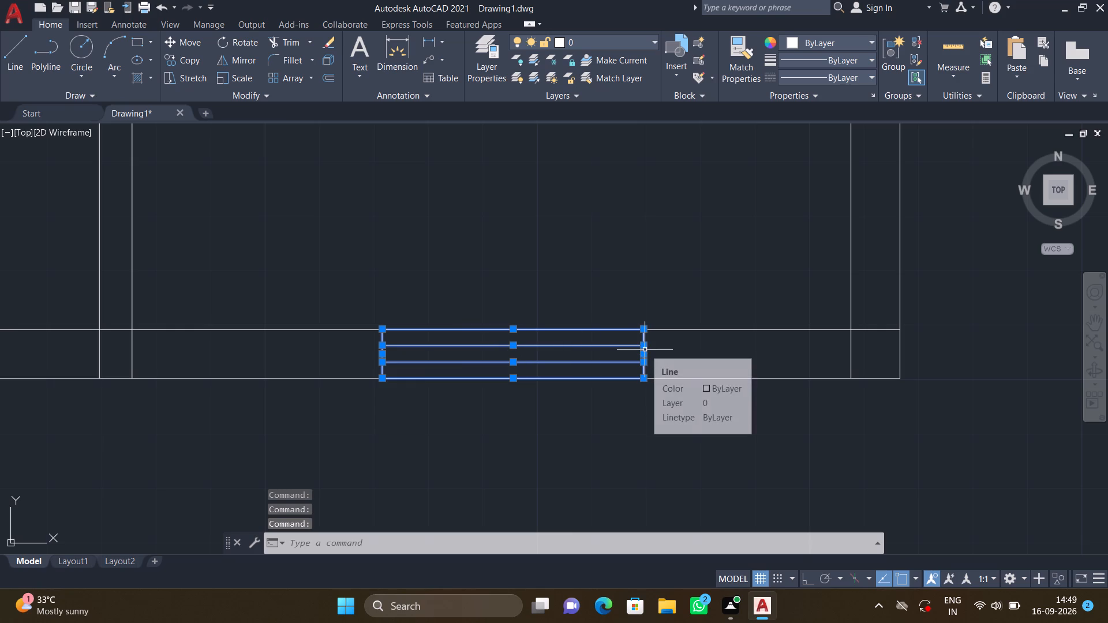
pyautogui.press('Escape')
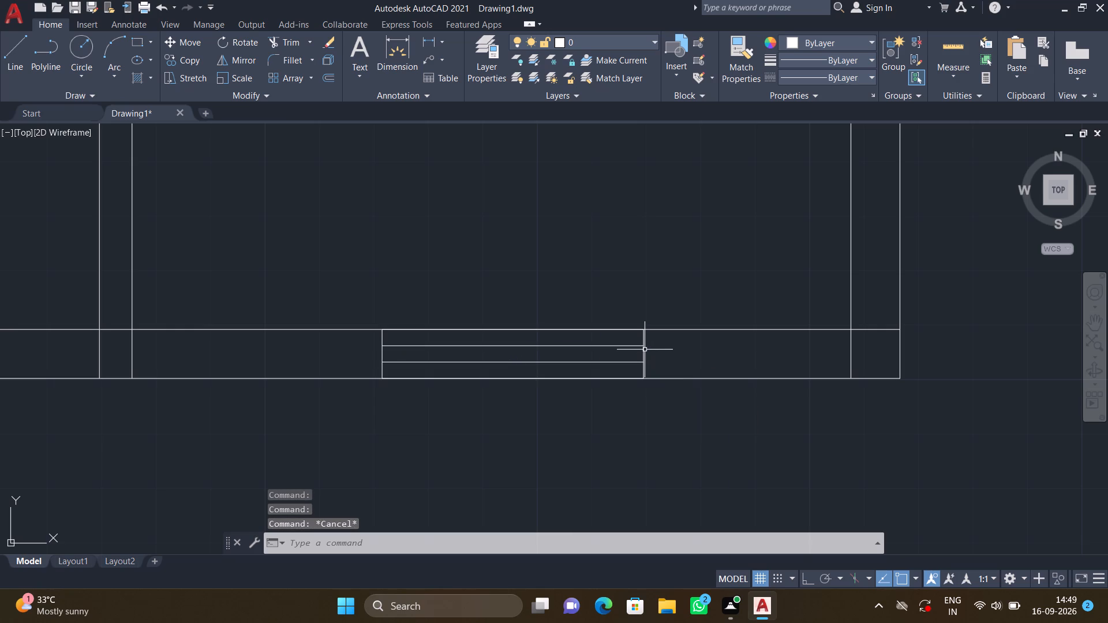
# Copy the bottom wall's window symbol, based on its upper-left corner, to the empty area outside the right outer wall.
pyautogui.write('CO')
pyautogui.press('Return')
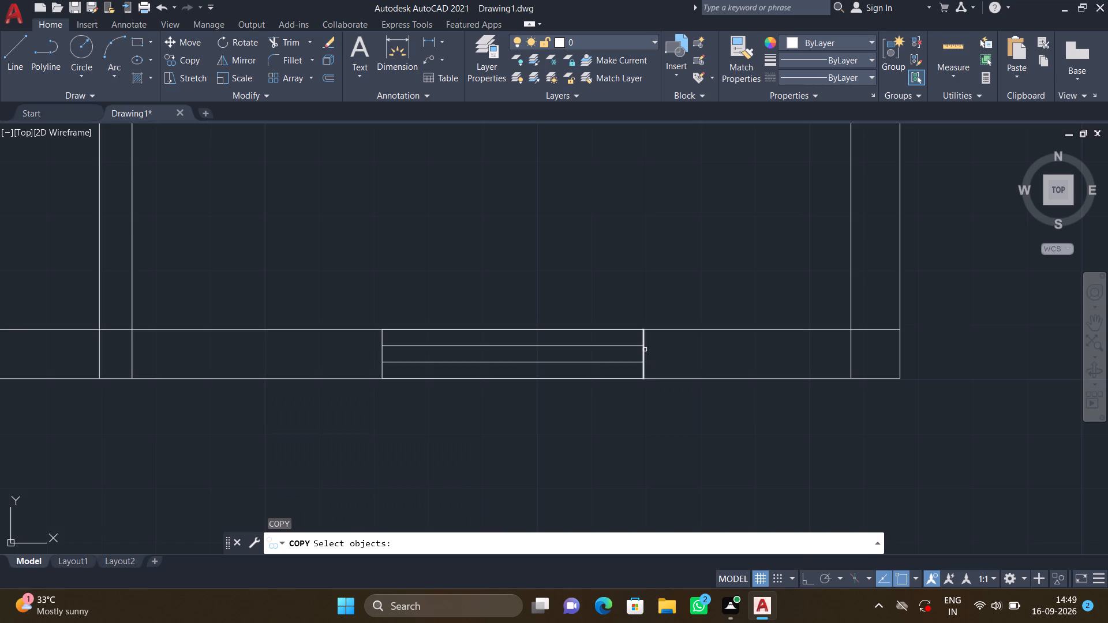
pyautogui.scroll(-3, 656, 343)
pyautogui.moveTo(736, 301); pyautogui.dragTo(689, 464, button='middle')
pyautogui.scroll(-2, 689, 451)
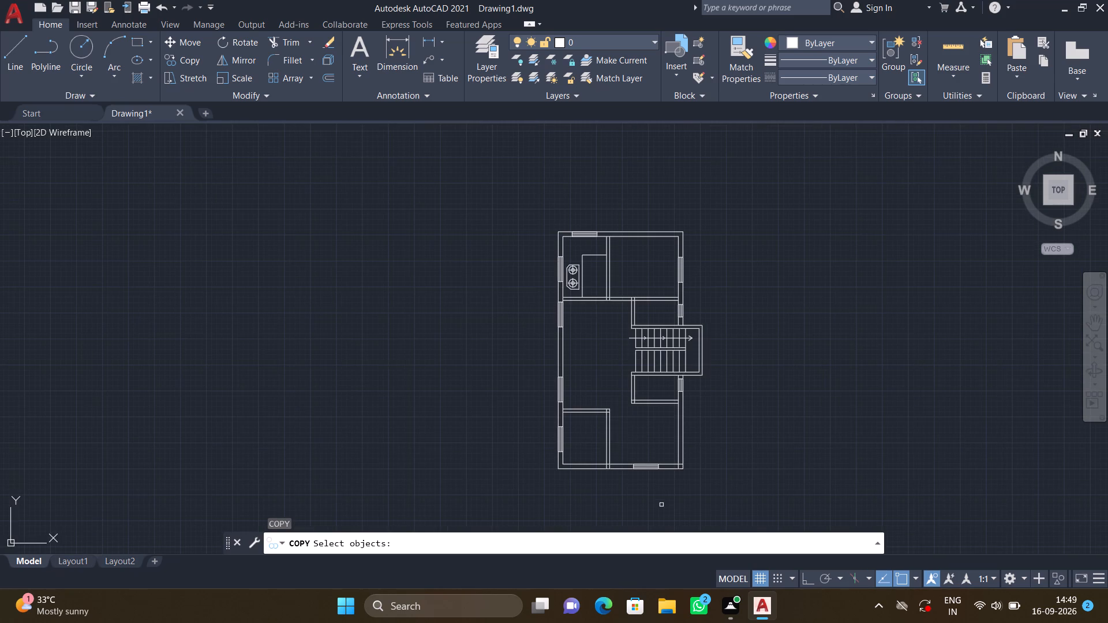
pyautogui.scroll(5, 654, 481)
pyautogui.moveTo(624, 478); pyautogui.dragTo(595, 407, button='middle')
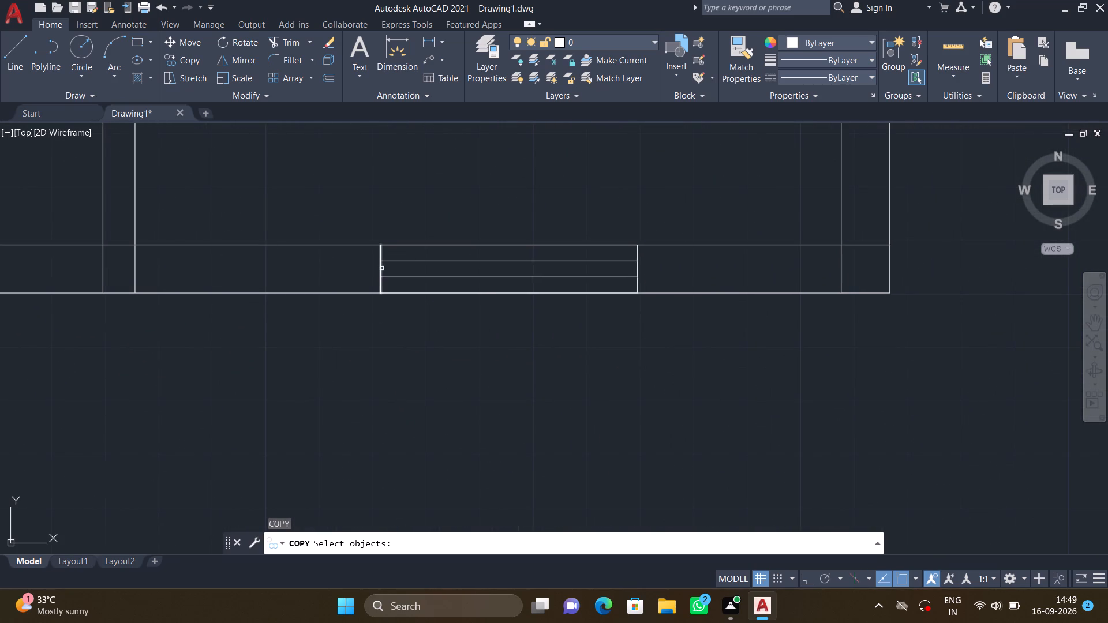
pyautogui.click(381, 268)
pyautogui.click(415, 261)
pyautogui.click(419, 245)
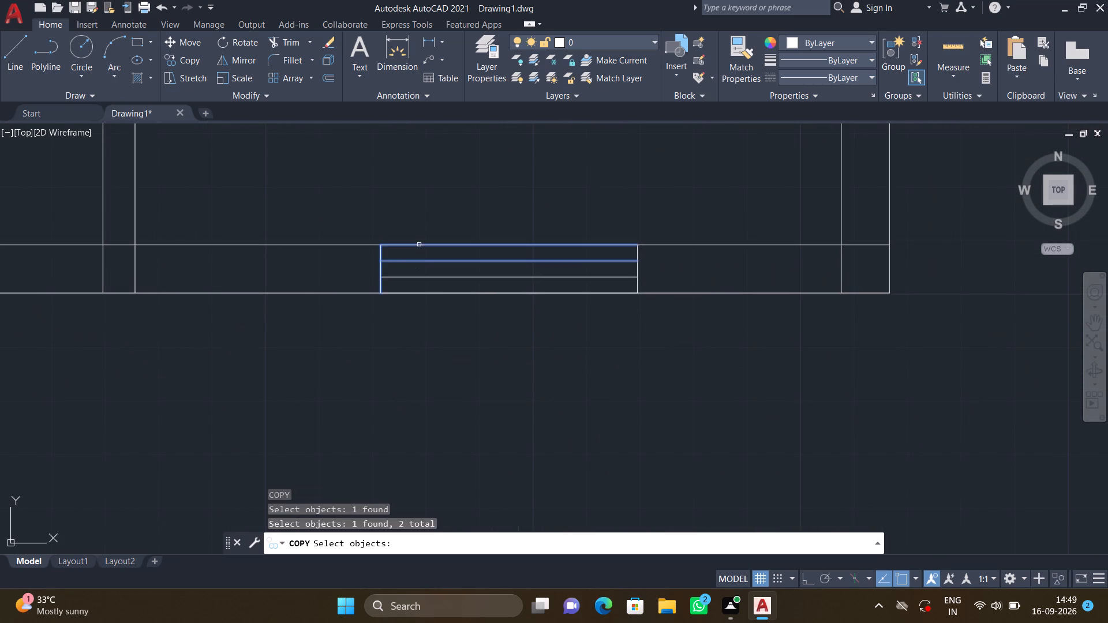
pyautogui.click(432, 276)
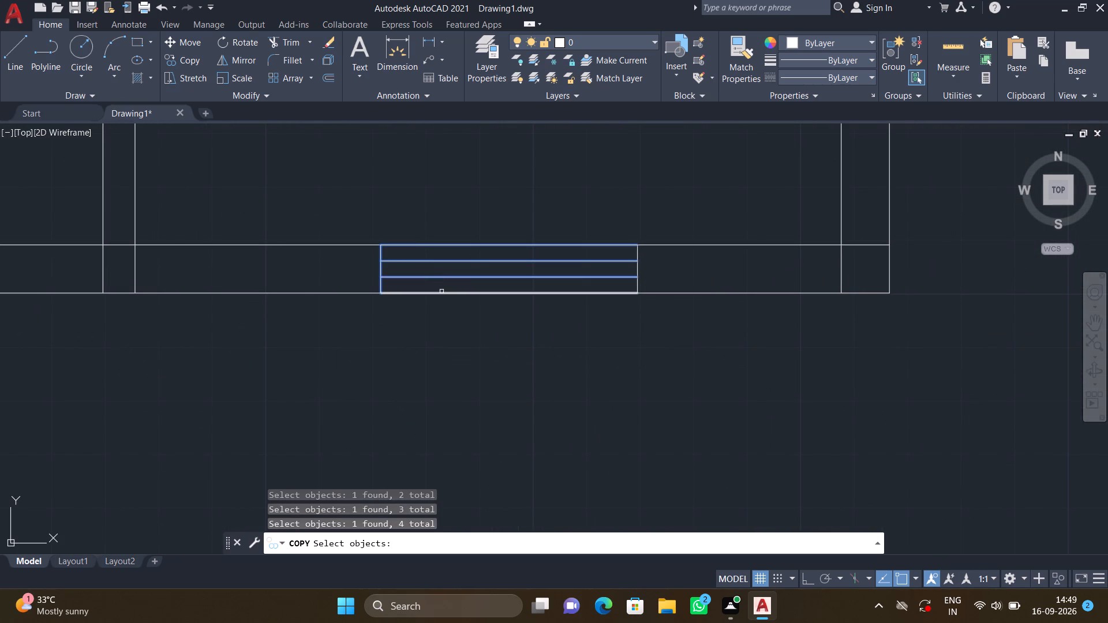
pyautogui.click(441, 291)
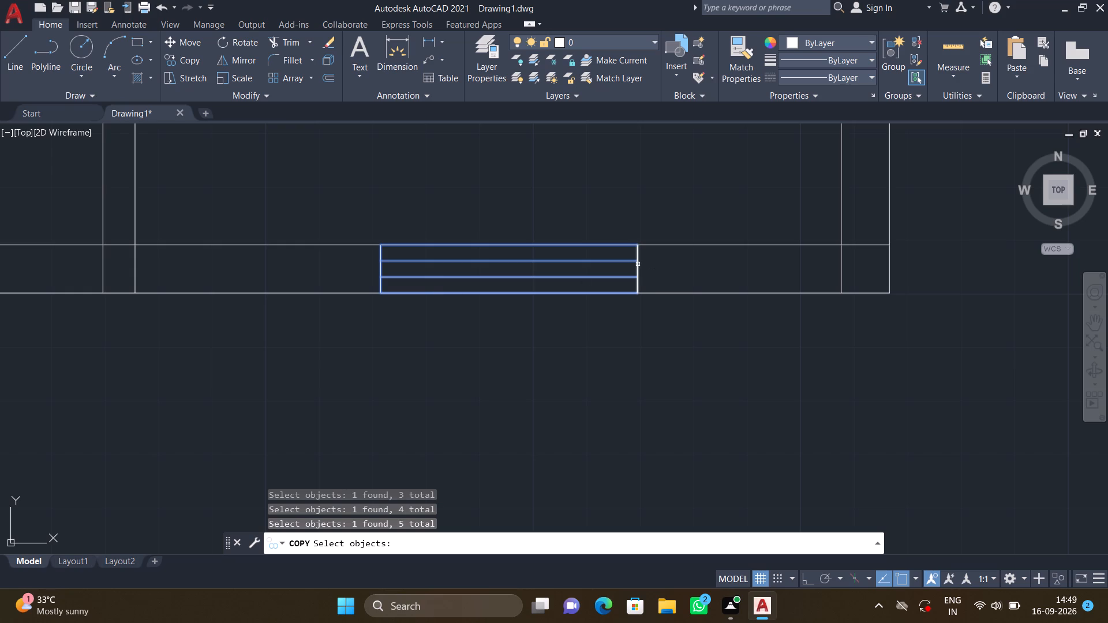
pyautogui.click(638, 264)
pyautogui.press('Return')
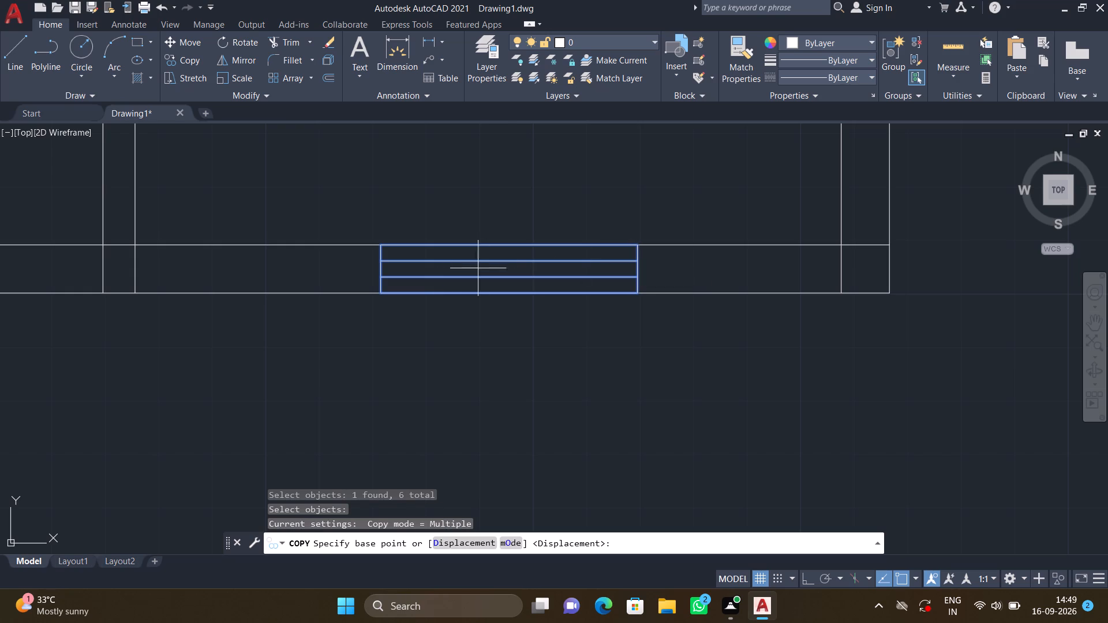
pyautogui.click(377, 243)
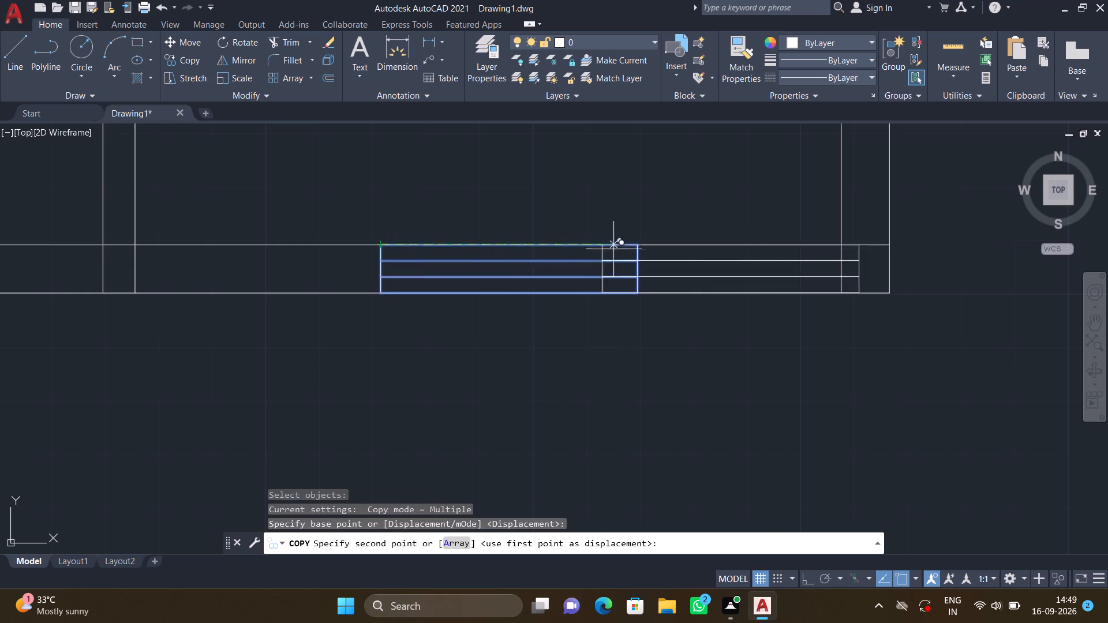
pyautogui.scroll(-1, 707, 254)
pyautogui.moveTo(834, 301); pyautogui.dragTo(611, 452, button='middle')
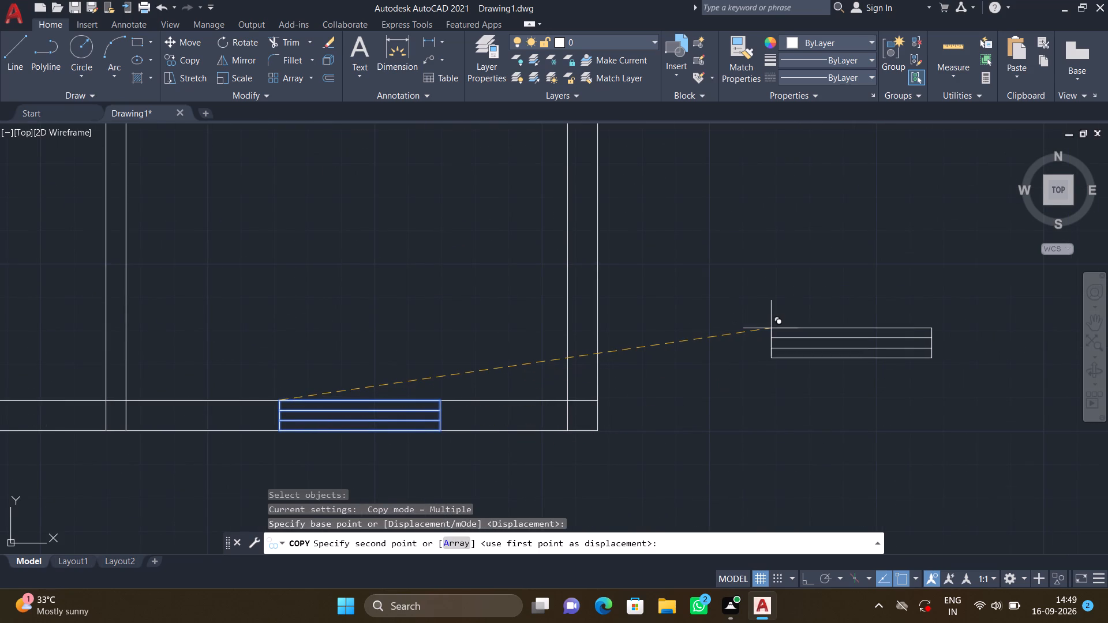
pyautogui.click(772, 328)
pyautogui.press('Return')
# Trim away the bottom wall lines on both sides of the window, between the lower-left room's partition and the right outer wall.
pyautogui.scroll(-1, 567, 404)
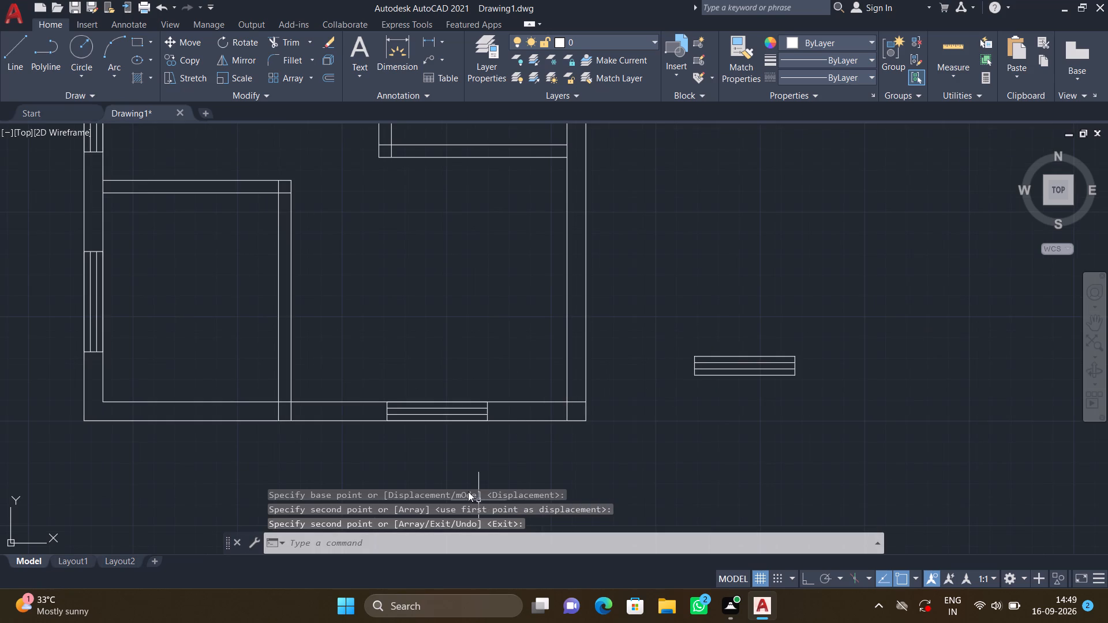
pyautogui.press('t')
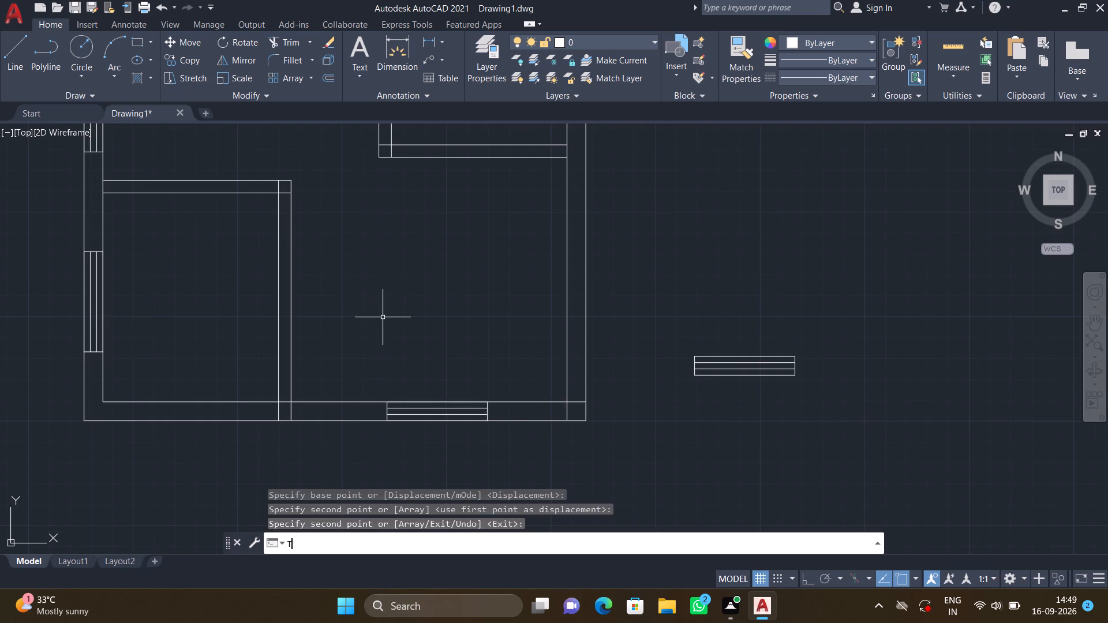
pyautogui.press('r')
pyautogui.press('Return')
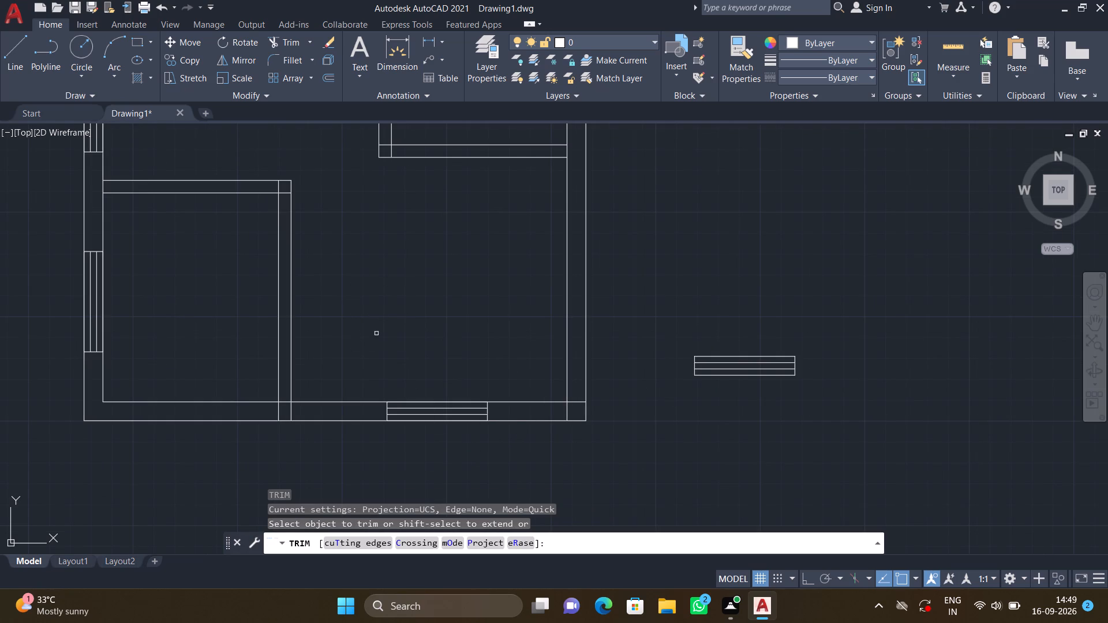
pyautogui.click(328, 392)
pyautogui.moveTo(336, 465); pyautogui.dragTo(343, 453)
pyautogui.click(355, 414)
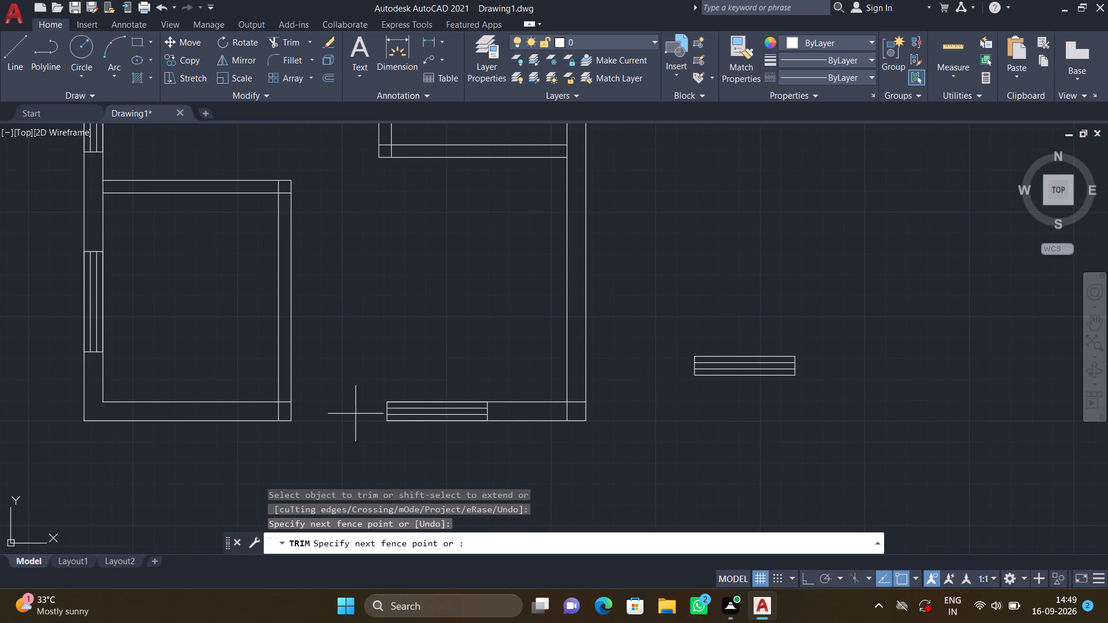
pyautogui.click(542, 444)
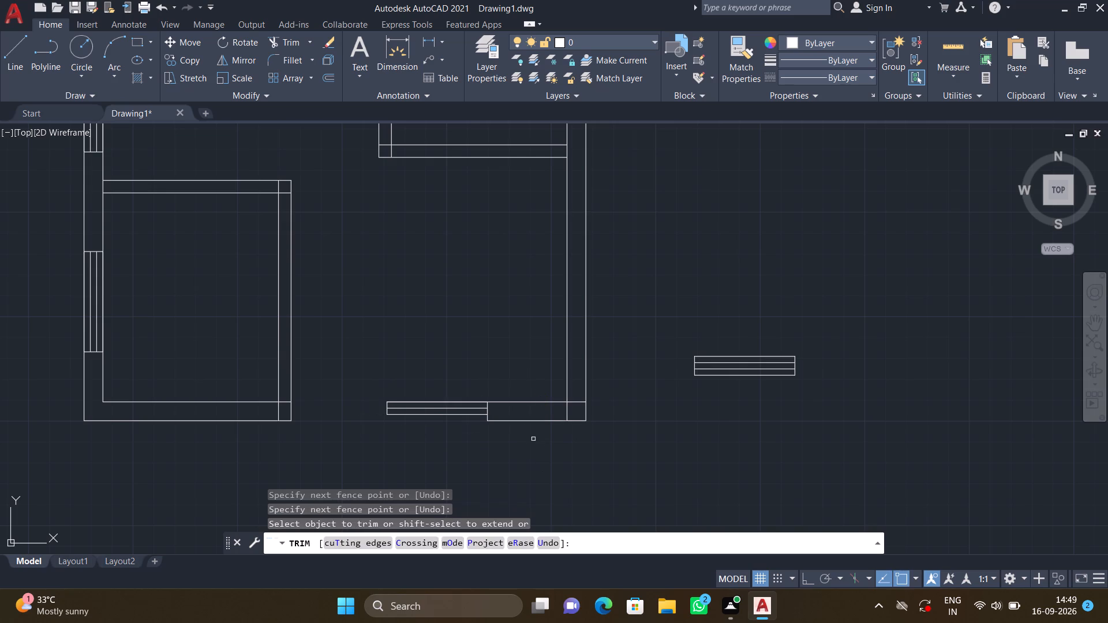
pyautogui.click(504, 394)
pyautogui.moveTo(523, 450); pyautogui.dragTo(516, 446)
# Trim away the original bottom window's remaining lines and the wall line crossing the lower end of the right outer wall.
pyautogui.click(411, 377)
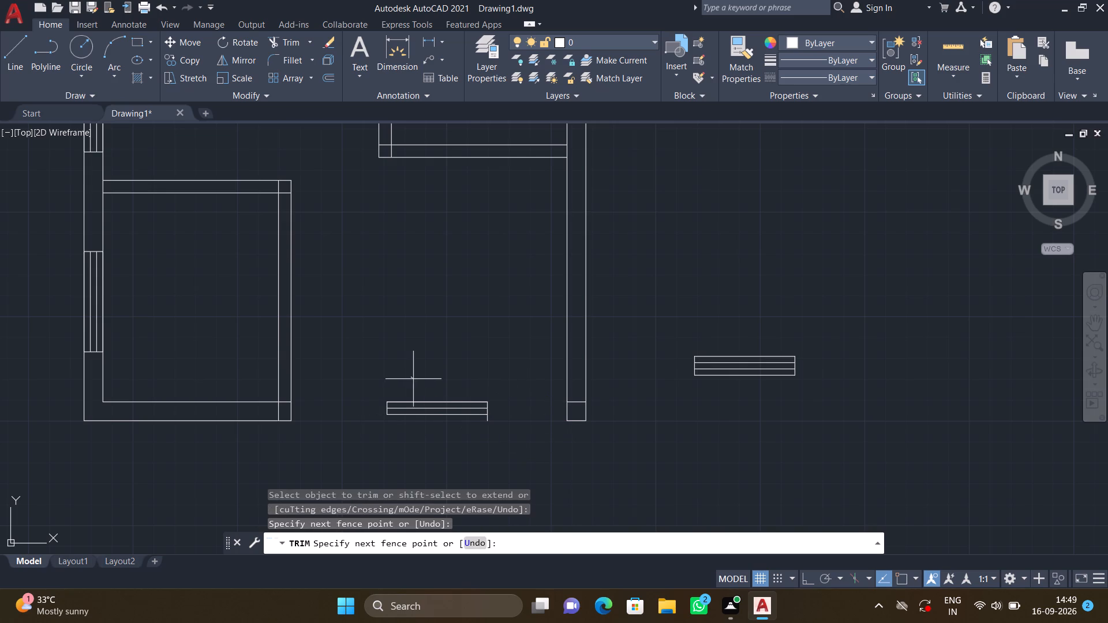
pyautogui.click(461, 444)
pyautogui.click(470, 421)
pyautogui.click(499, 408)
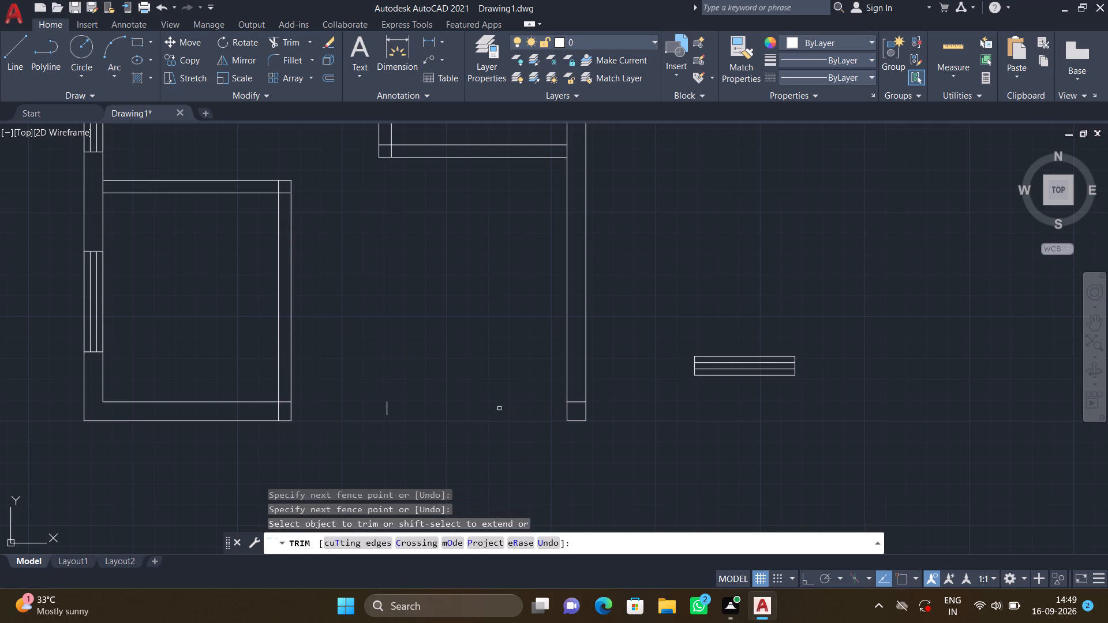
pyautogui.click(380, 404)
pyautogui.moveTo(414, 409); pyautogui.dragTo(445, 403)
pyautogui.click(573, 401)
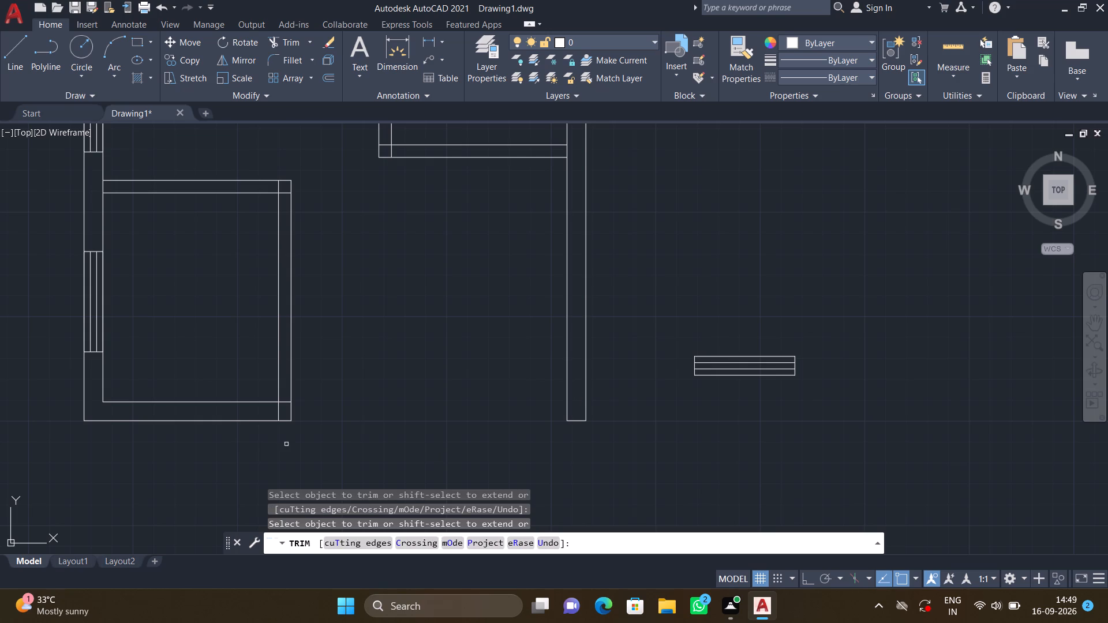
pyautogui.click(274, 414)
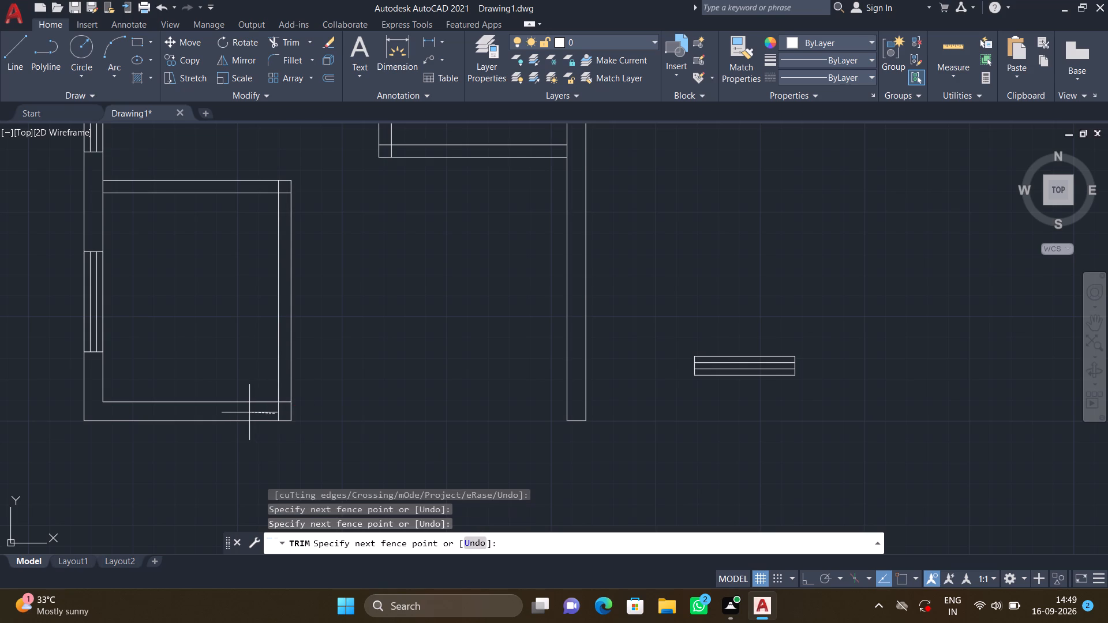
pyautogui.press('Return')
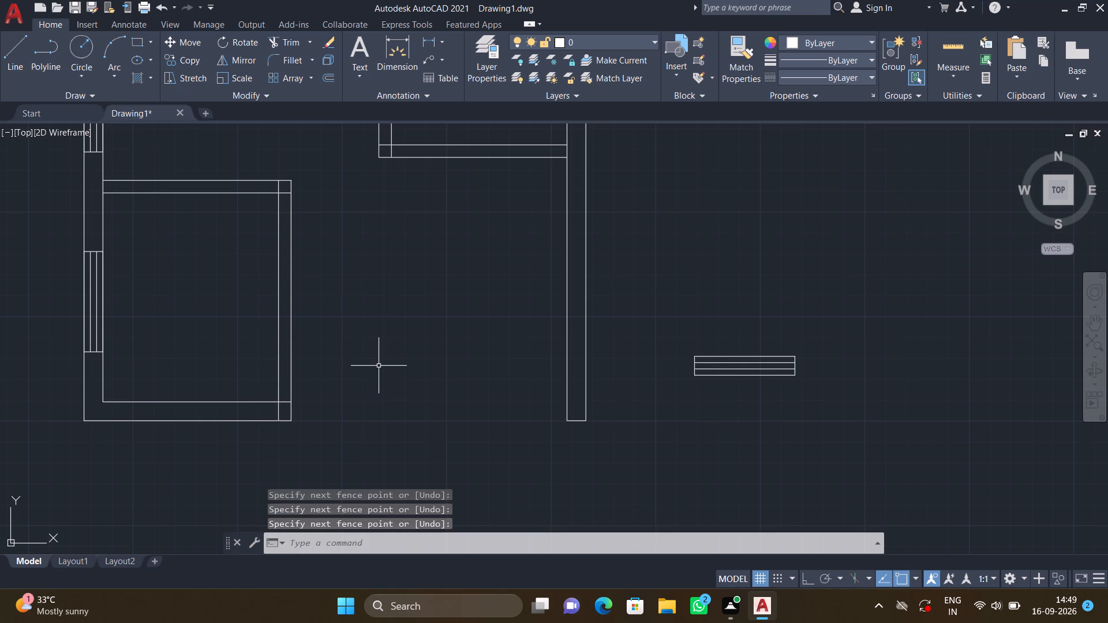
# Offset the lower line of the horizontal wall below the staircase 10'0" downward.
pyautogui.press('o')
pyautogui.press('Return')
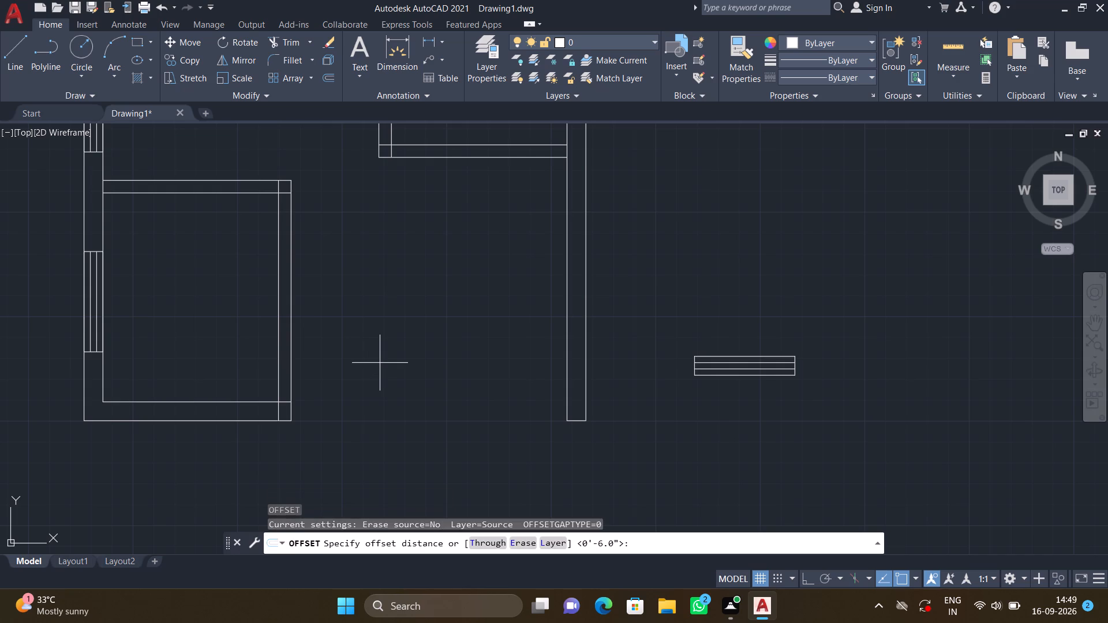
pyautogui.write("10'")
pyautogui.write('0"')
pyautogui.press('Return')
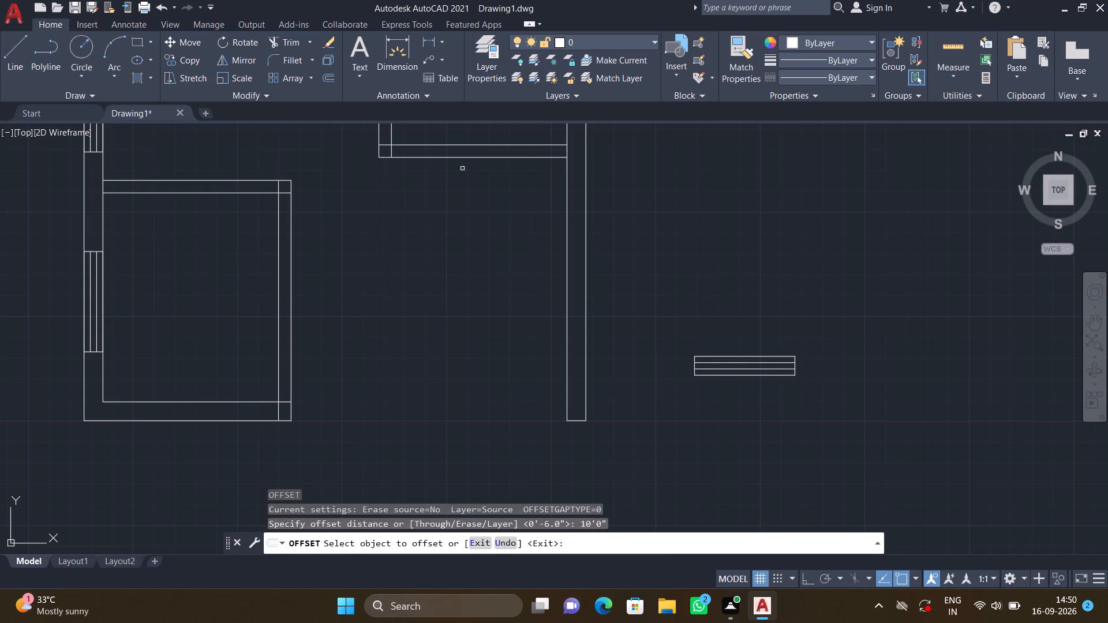
pyautogui.click(459, 157)
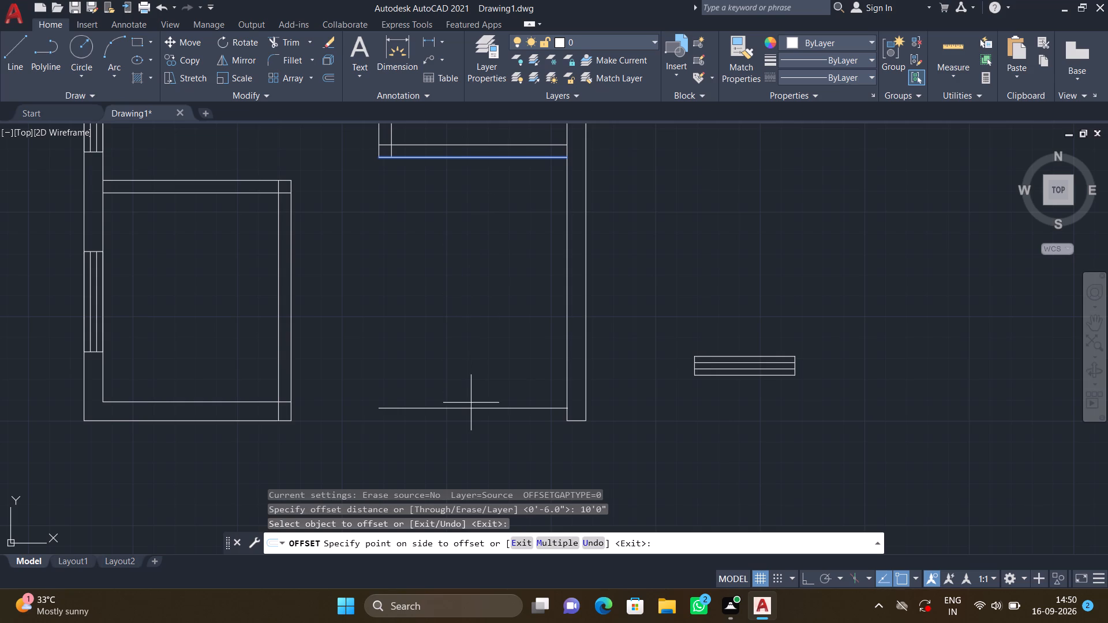
pyautogui.click(471, 400)
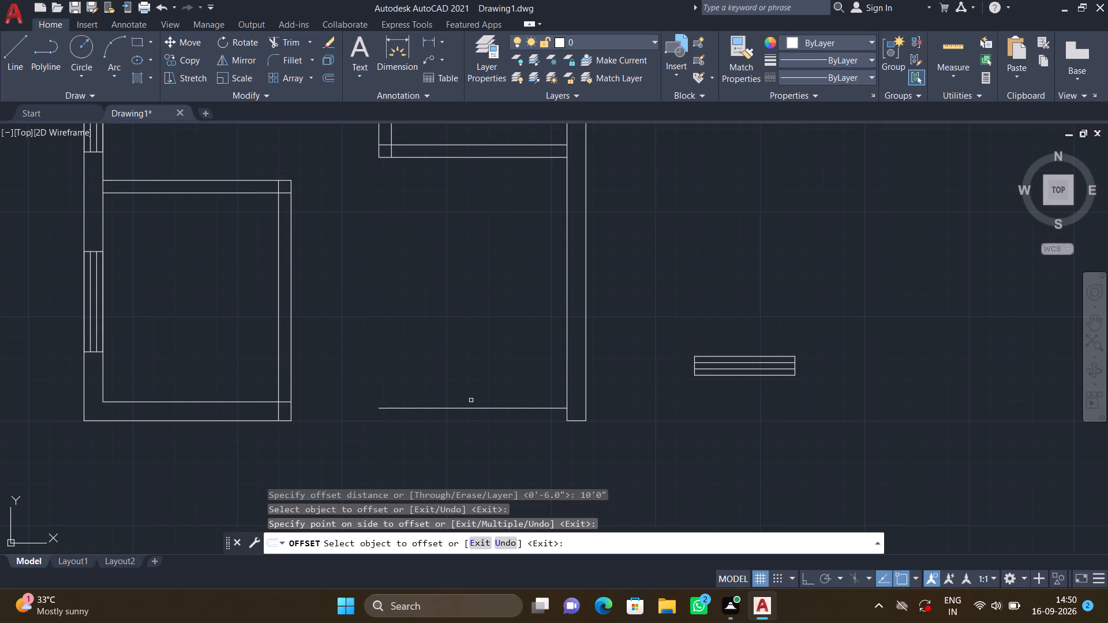
pyautogui.scroll(-2, 471, 399)
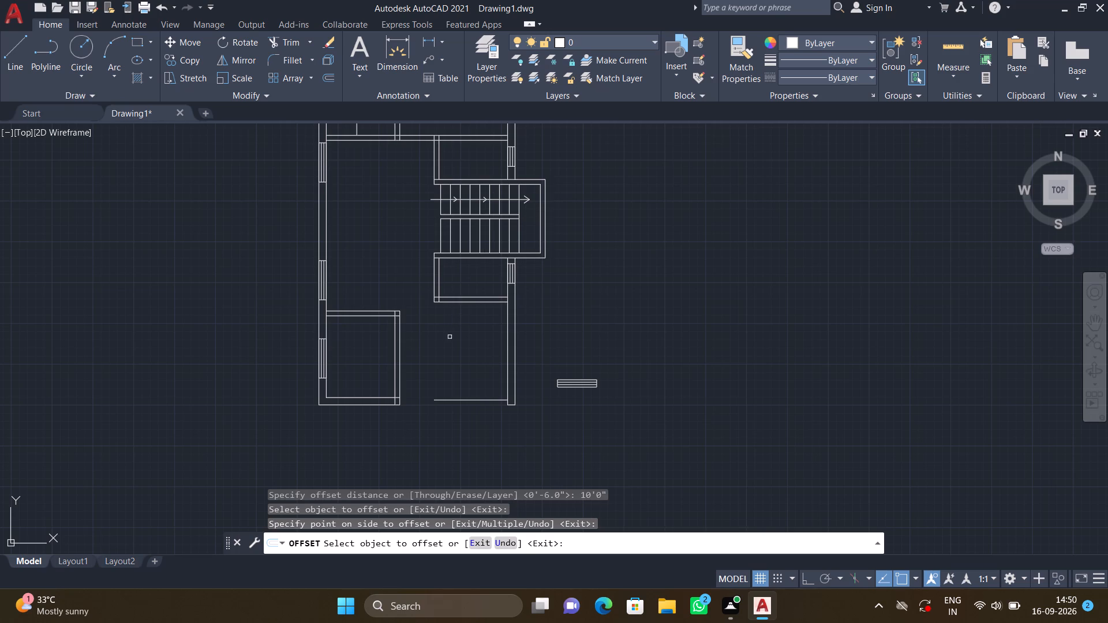
pyautogui.press('Escape')
# Trim away both lines of the horizontal wall below the staircase between its short vertical partition and the right outer wall.
pyautogui.scroll(1, 448, 308)
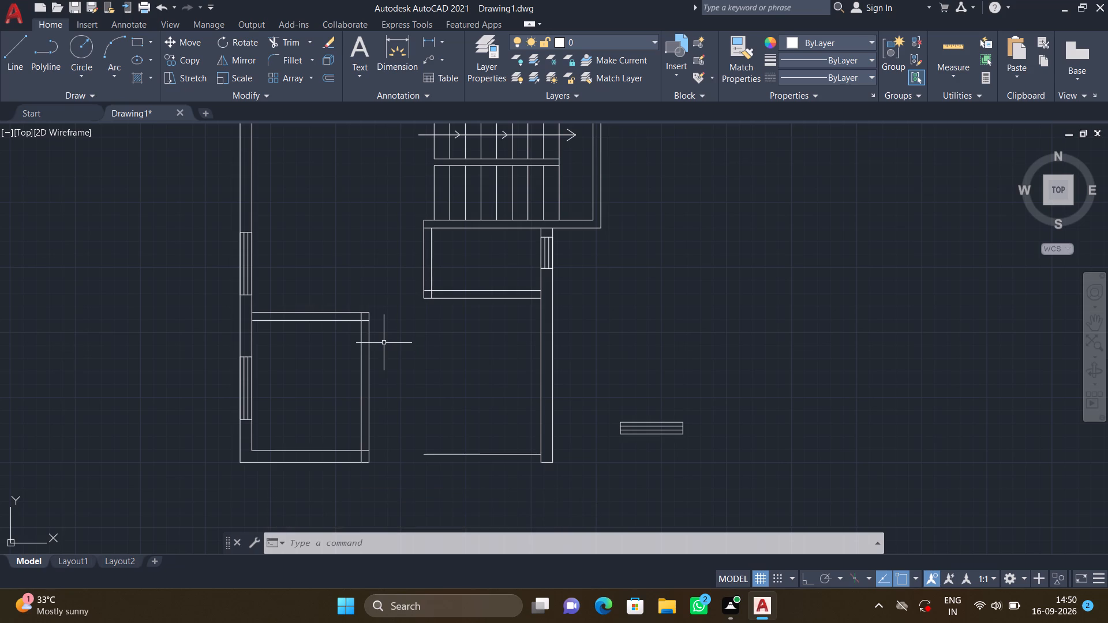
pyautogui.scroll(2, 437, 297)
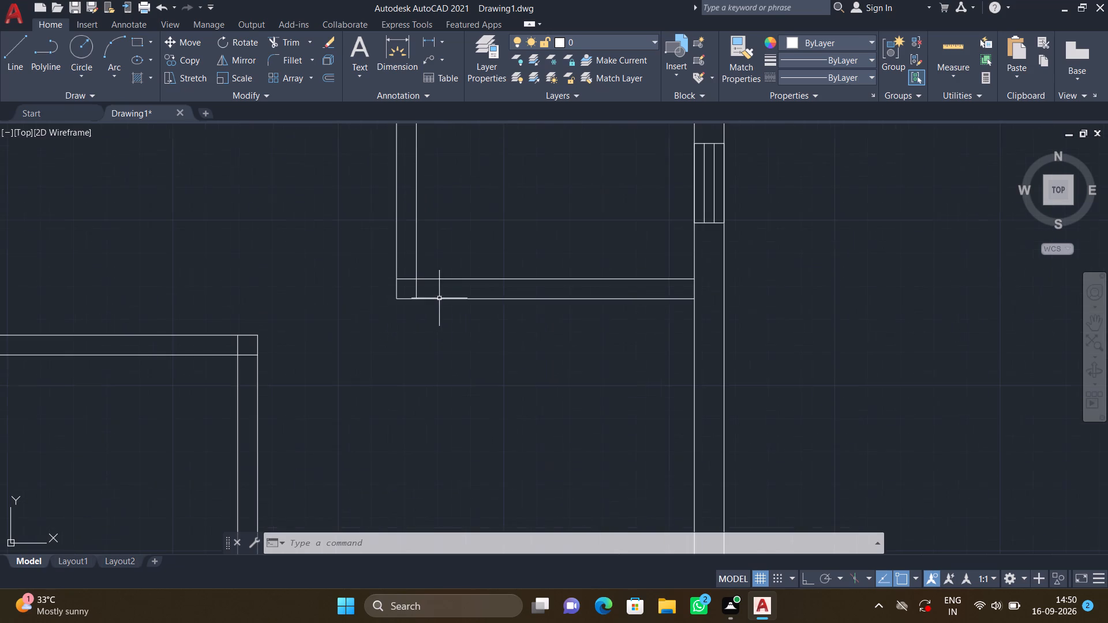
pyautogui.scroll(-2, 458, 331)
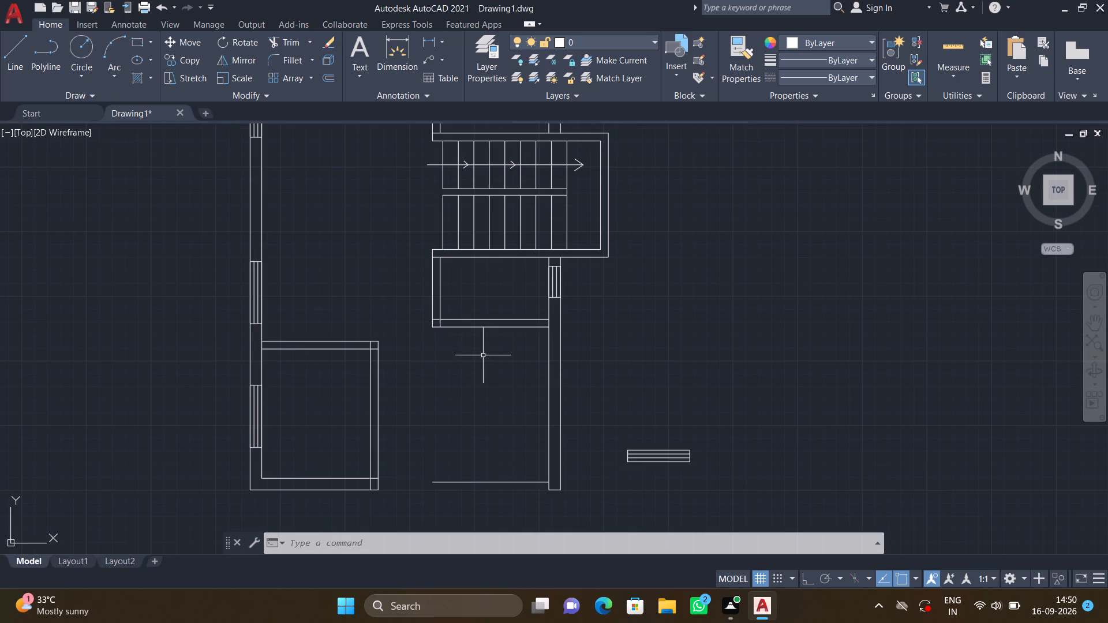
pyautogui.scroll(-1, 496, 319)
pyautogui.scroll(2, 488, 313)
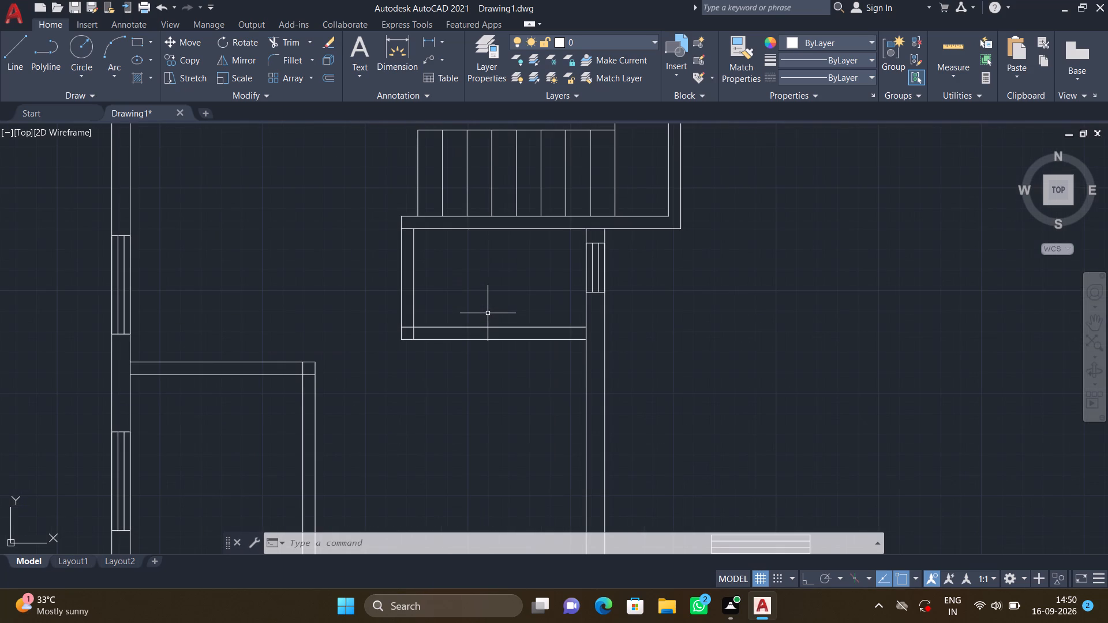
pyautogui.write('TR')
pyautogui.press('Return')
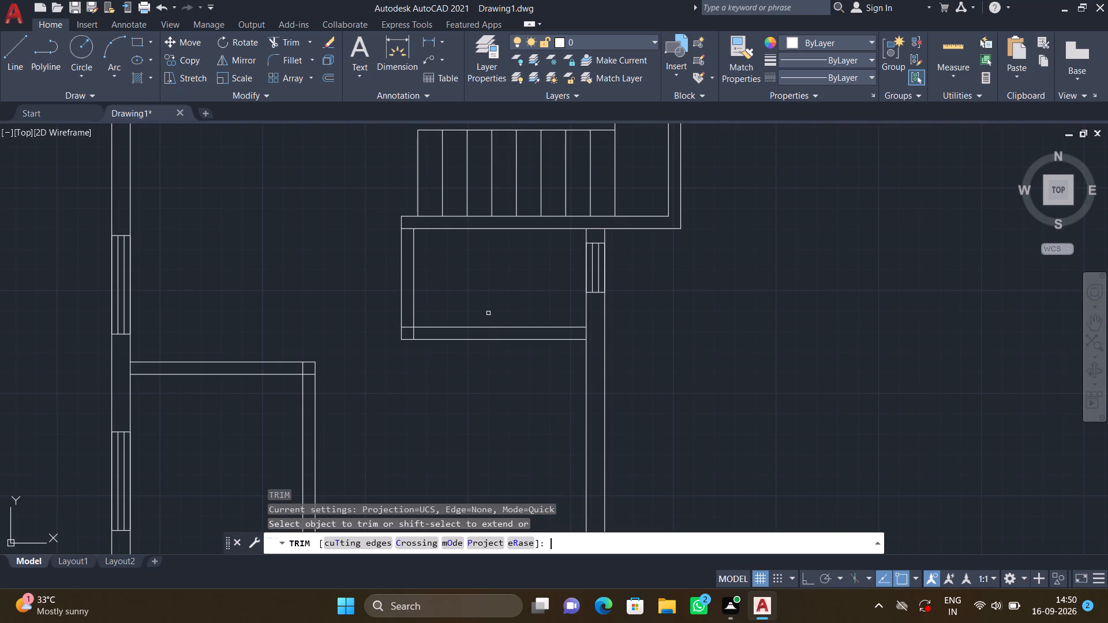
pyautogui.click(463, 317)
pyautogui.click(462, 360)
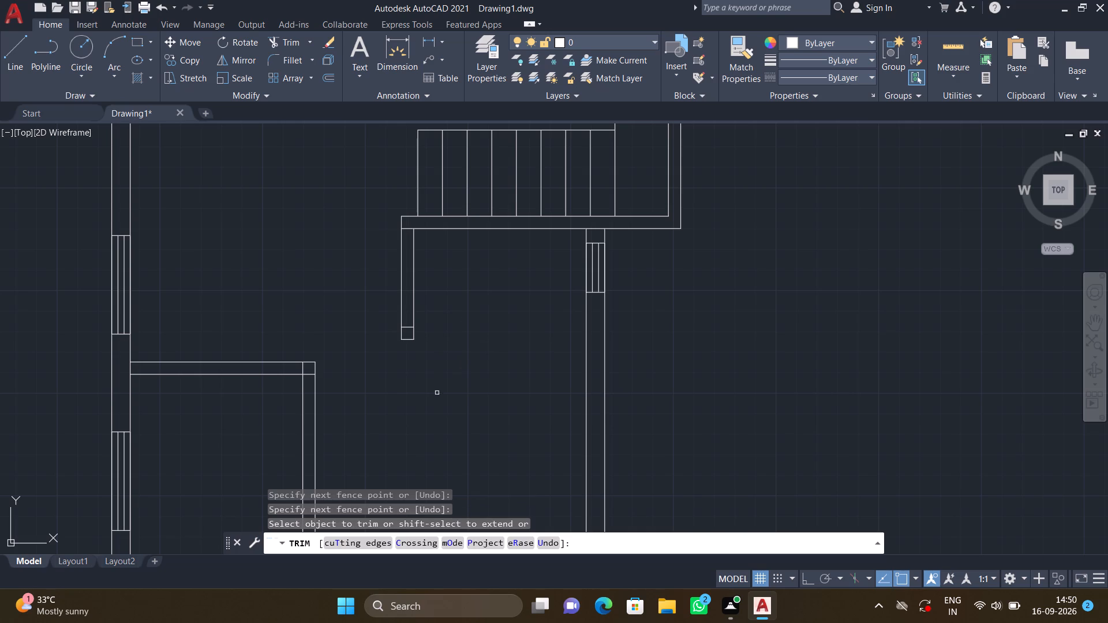
pyautogui.press('Return')
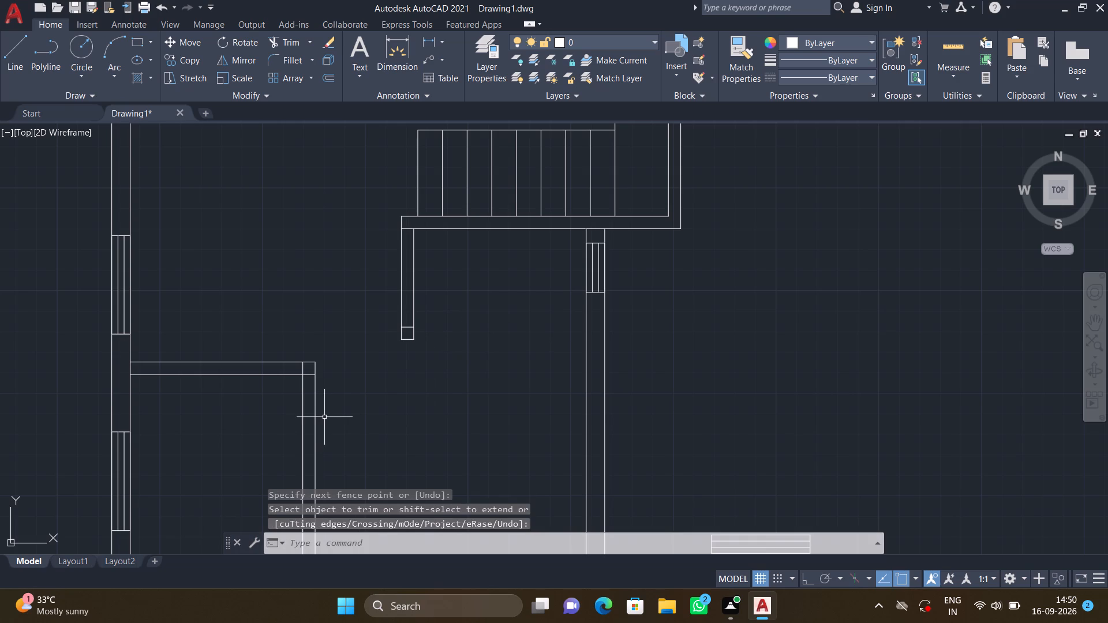
# Extend both lines of the lower-left room's top wall across to the inner line of the right outer wall.
pyautogui.press('e')
pyautogui.press('x')
pyautogui.press('Return')
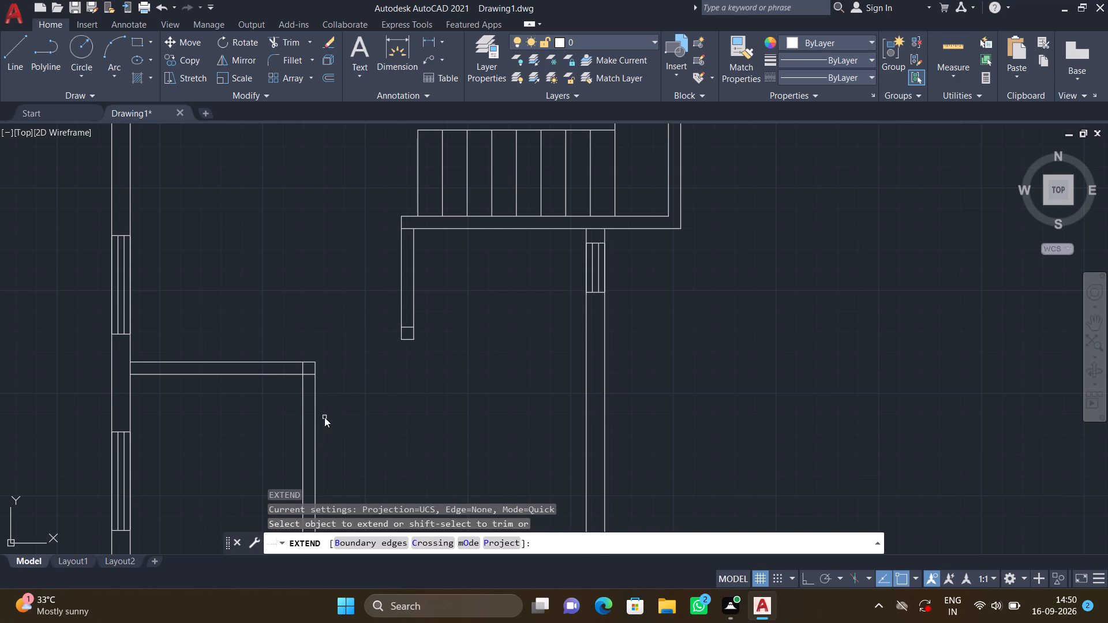
pyautogui.click(280, 374)
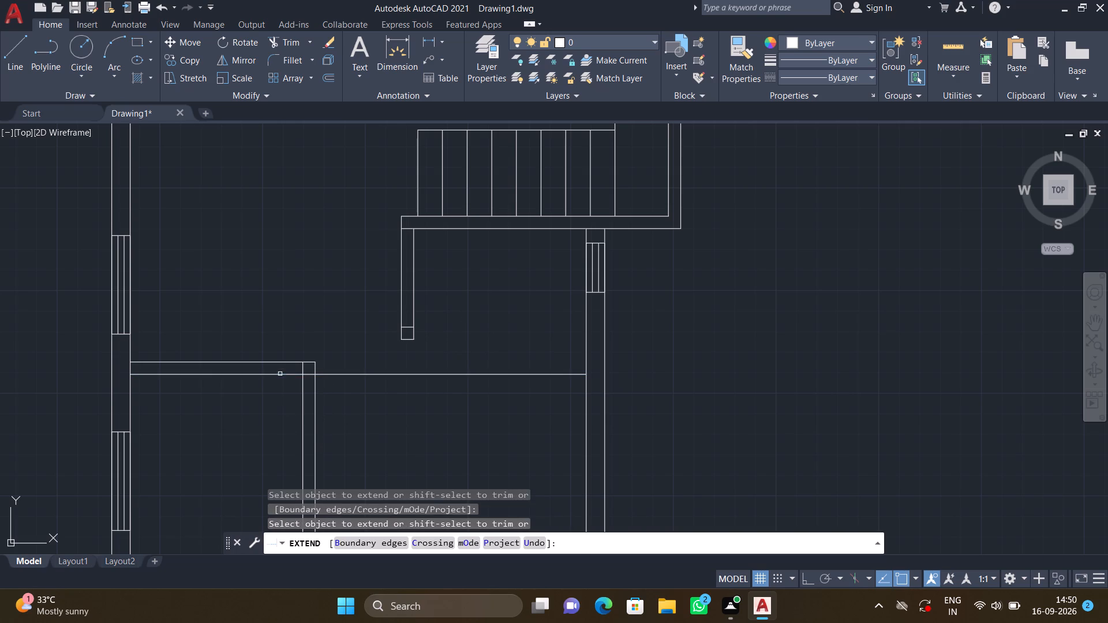
pyautogui.click(284, 360)
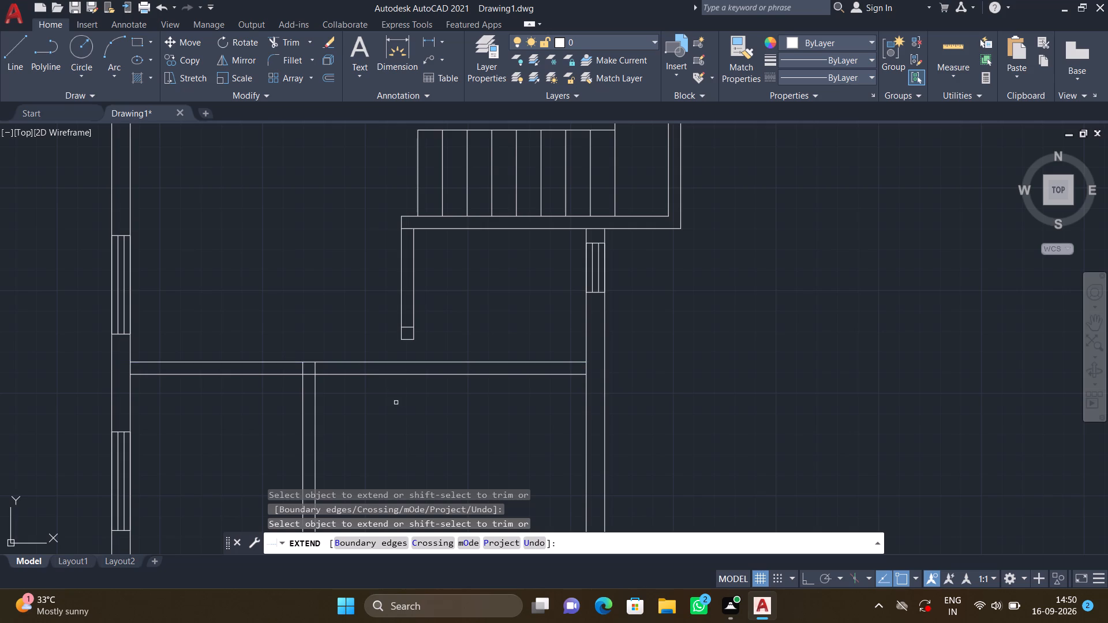
# Extend both lines of the short vertical partition below the staircase down to the extended horizontal wall.
pyautogui.scroll(-2, 400, 403)
pyautogui.moveTo(399, 406); pyautogui.dragTo(390, 369, button='middle')
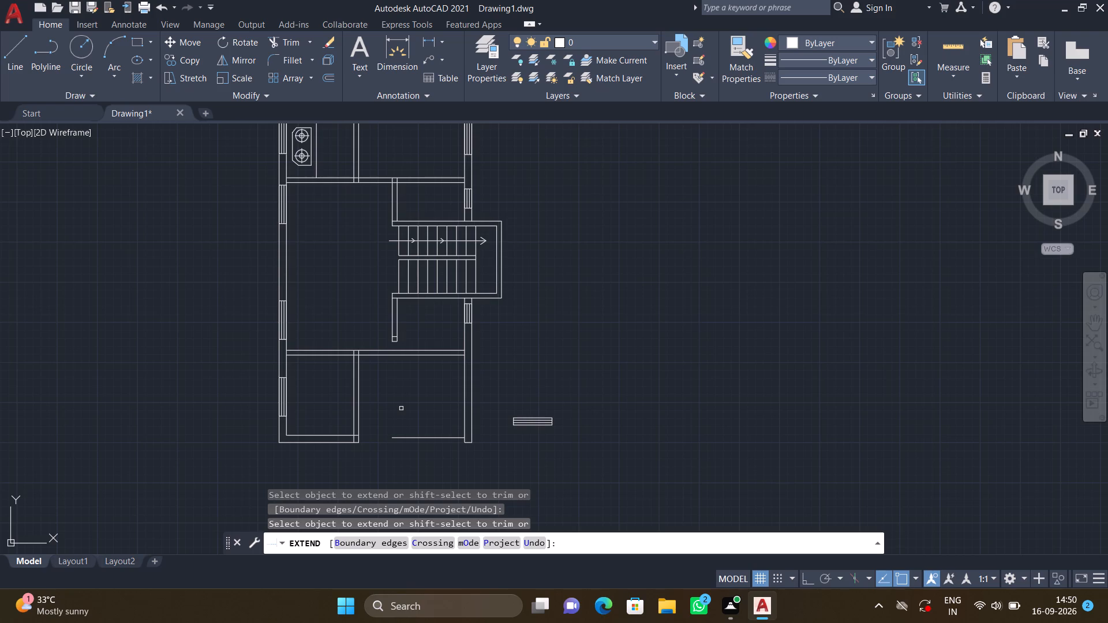
pyautogui.scroll(1, 387, 333)
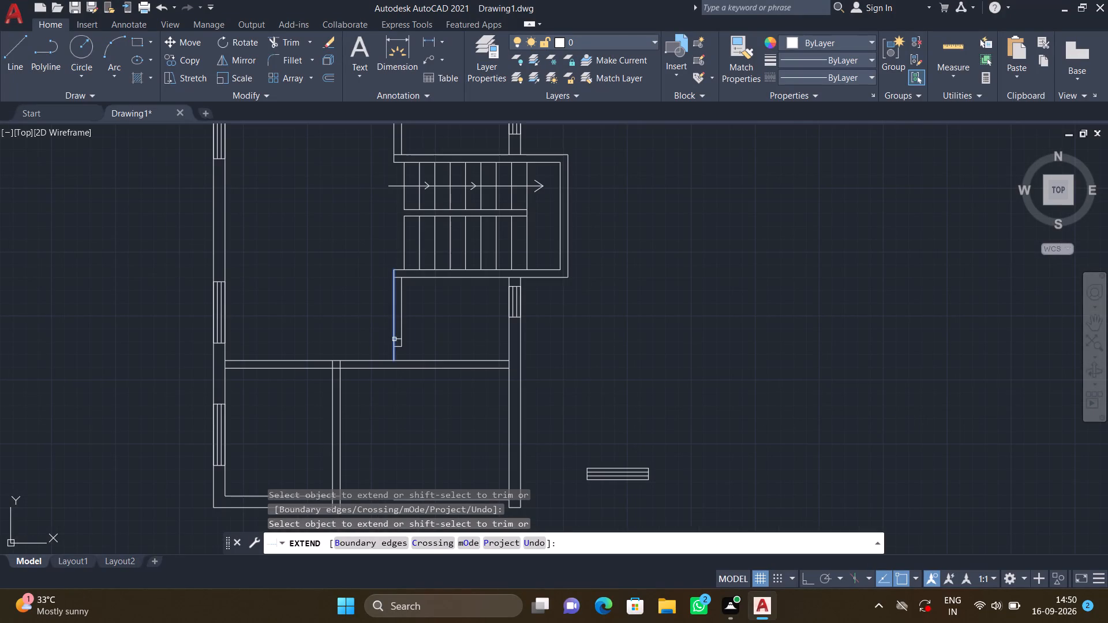
pyautogui.click(394, 337)
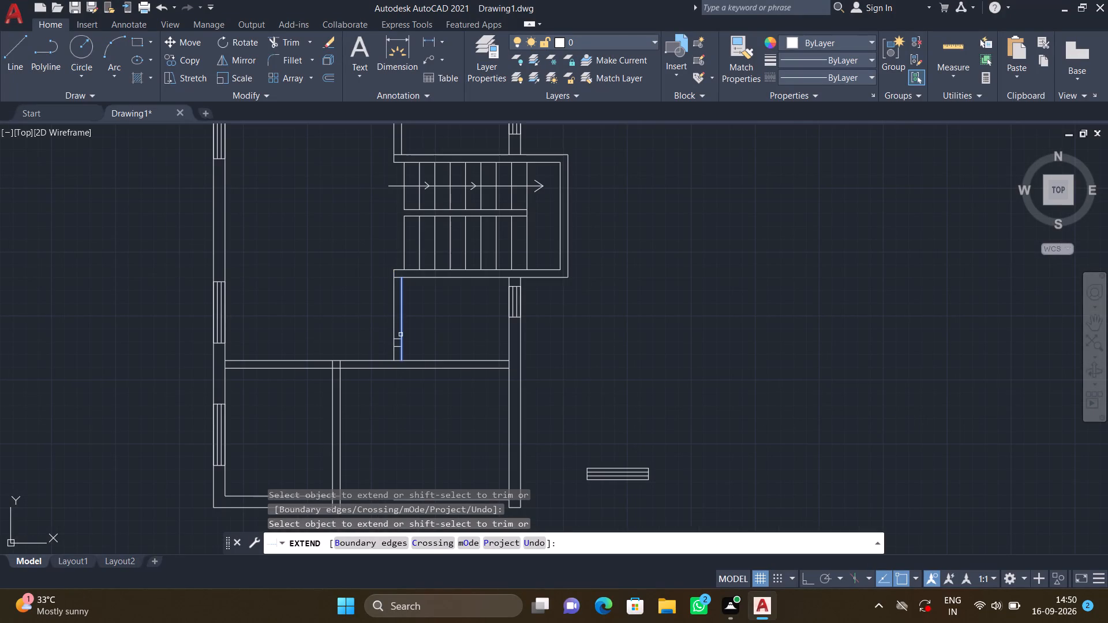
pyautogui.click(401, 334)
pyautogui.press('Return')
# Trim away the two short cross lines inside the vertical partition below the staircase.
pyautogui.scroll(-2, 433, 336)
pyautogui.moveTo(417, 371); pyautogui.dragTo(412, 320, button='middle')
pyautogui.scroll(1, 414, 285)
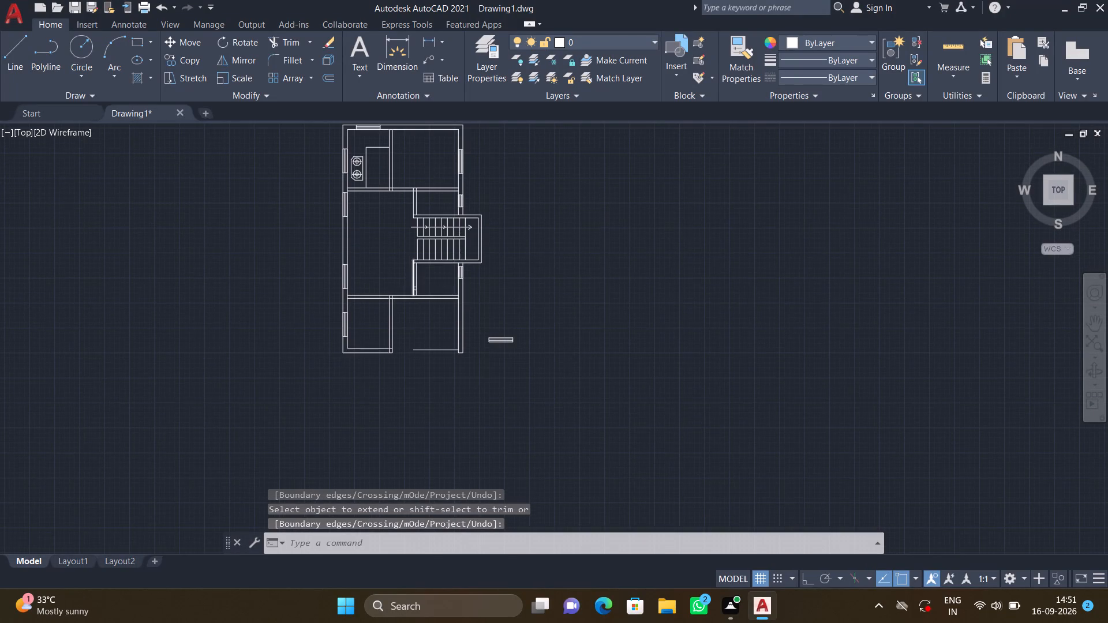
pyautogui.scroll(3, 414, 284)
pyautogui.write('TR')
pyautogui.press('Return')
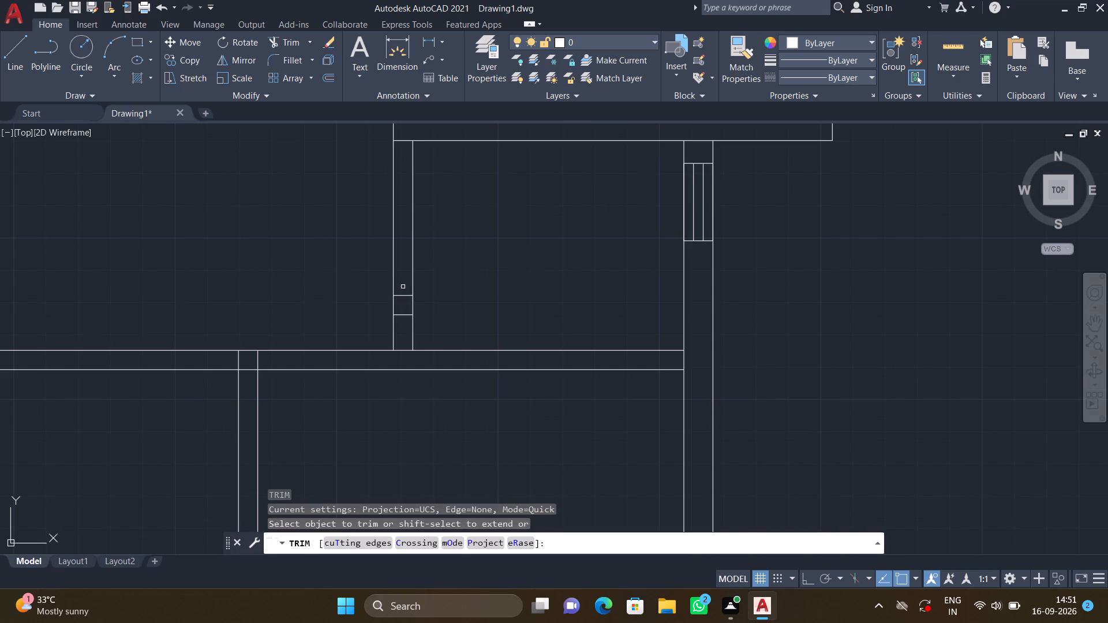
pyautogui.click(402, 286)
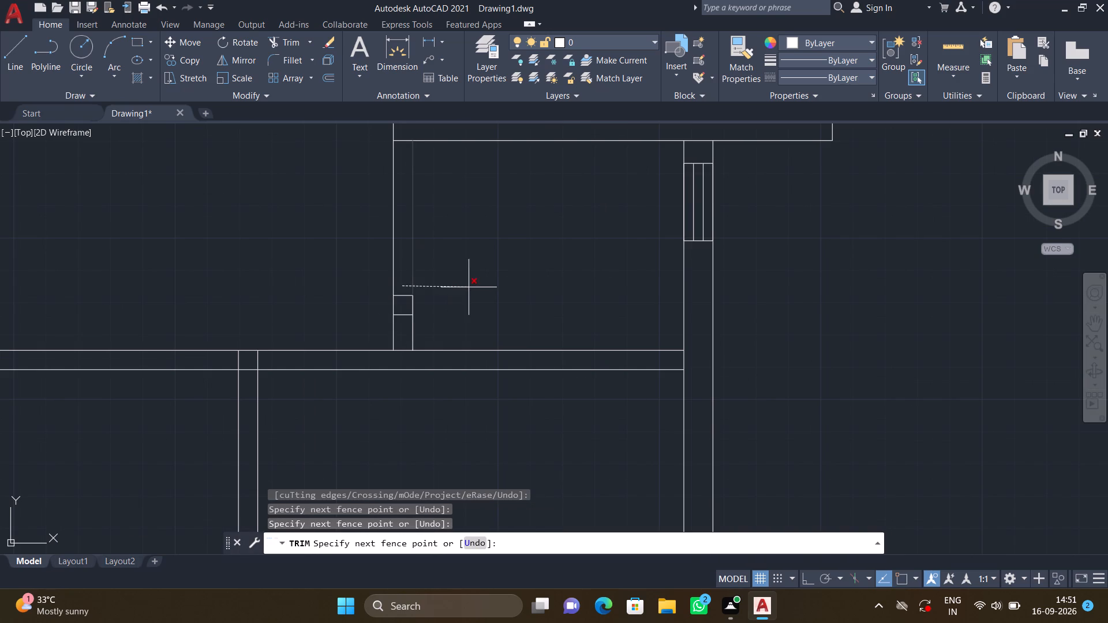
pyautogui.click(405, 322)
pyautogui.press('Return')
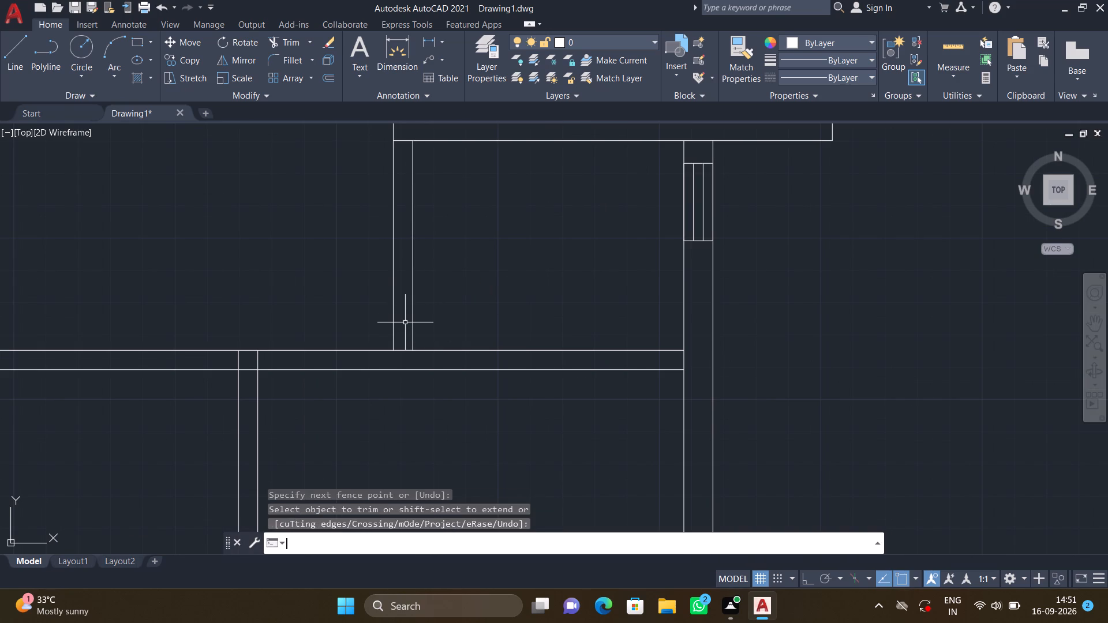
# Quick-measure the small rooms above and below the staircase and the stair landing.
pyautogui.scroll(-3, 429, 348)
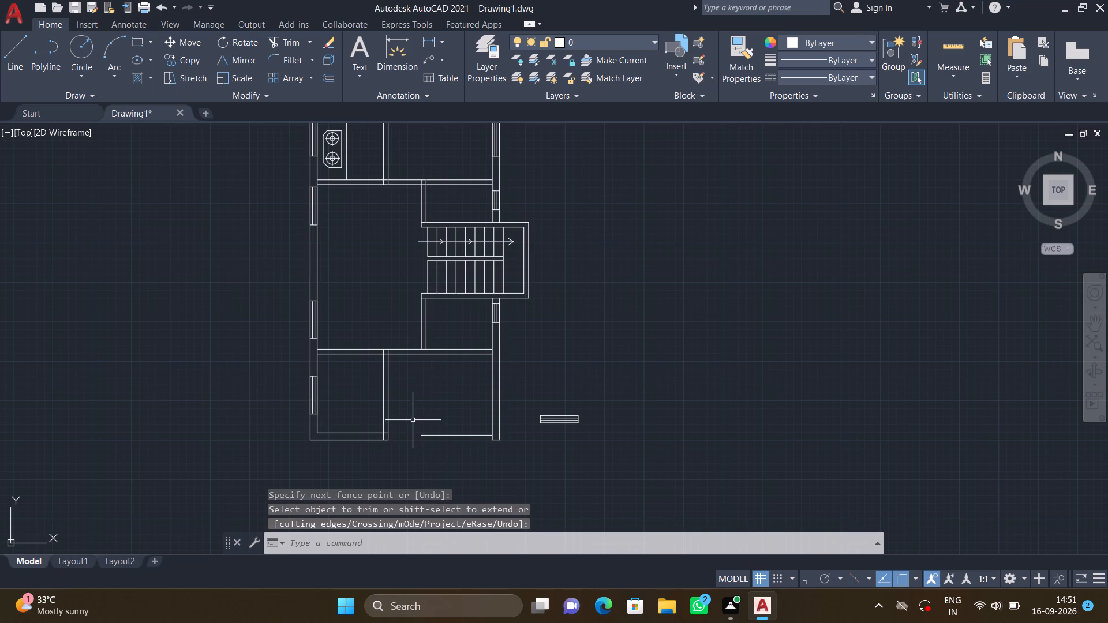
pyautogui.scroll(-1, 422, 397)
pyautogui.moveTo(428, 377); pyautogui.dragTo(425, 366, button='middle')
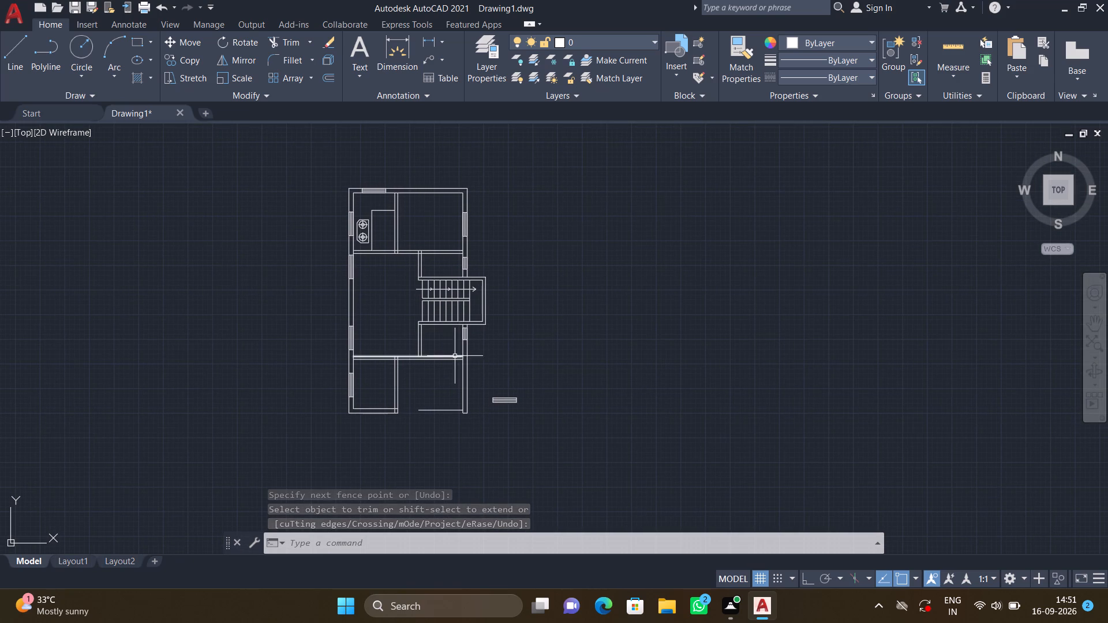
pyautogui.moveTo(444, 359); pyautogui.dragTo(431, 318, button='middle')
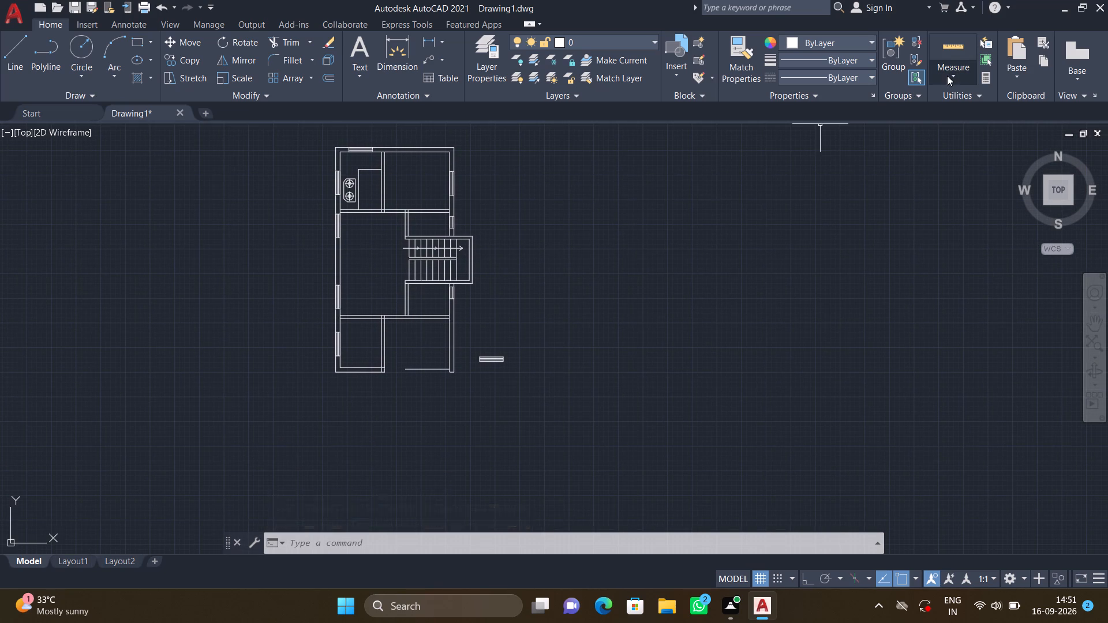
pyautogui.click(951, 76)
pyautogui.click(950, 99)
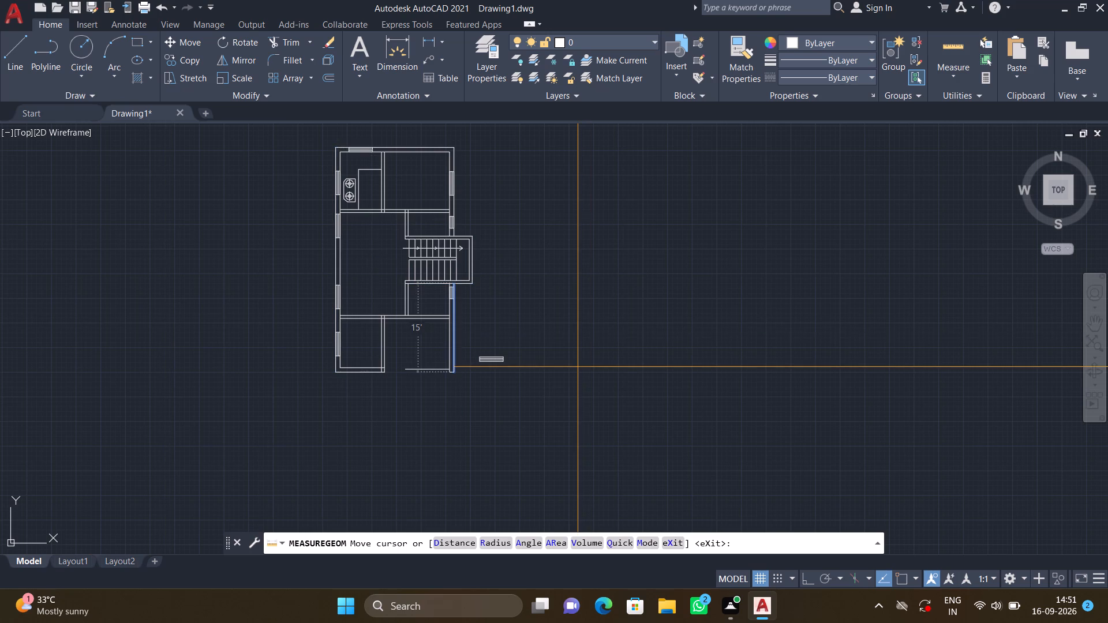
pyautogui.scroll(-1, 377, 220)
pyautogui.scroll(3, 345, 172)
pyautogui.scroll(-3, 589, 389)
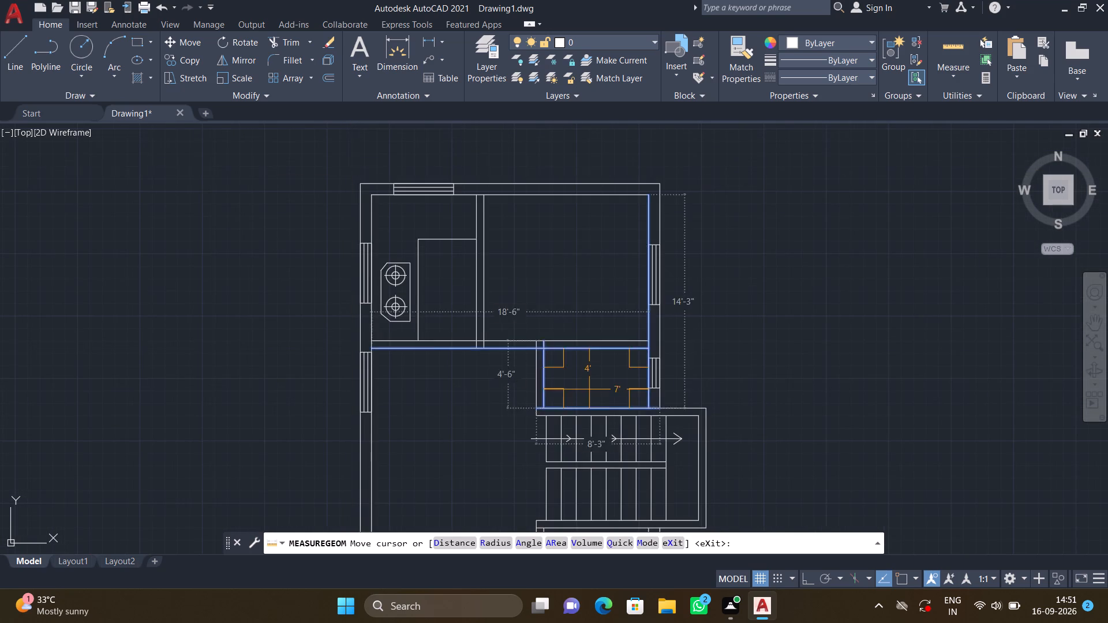
pyautogui.scroll(-1, 590, 387)
pyautogui.moveTo(607, 411); pyautogui.dragTo(430, 246, button='middle')
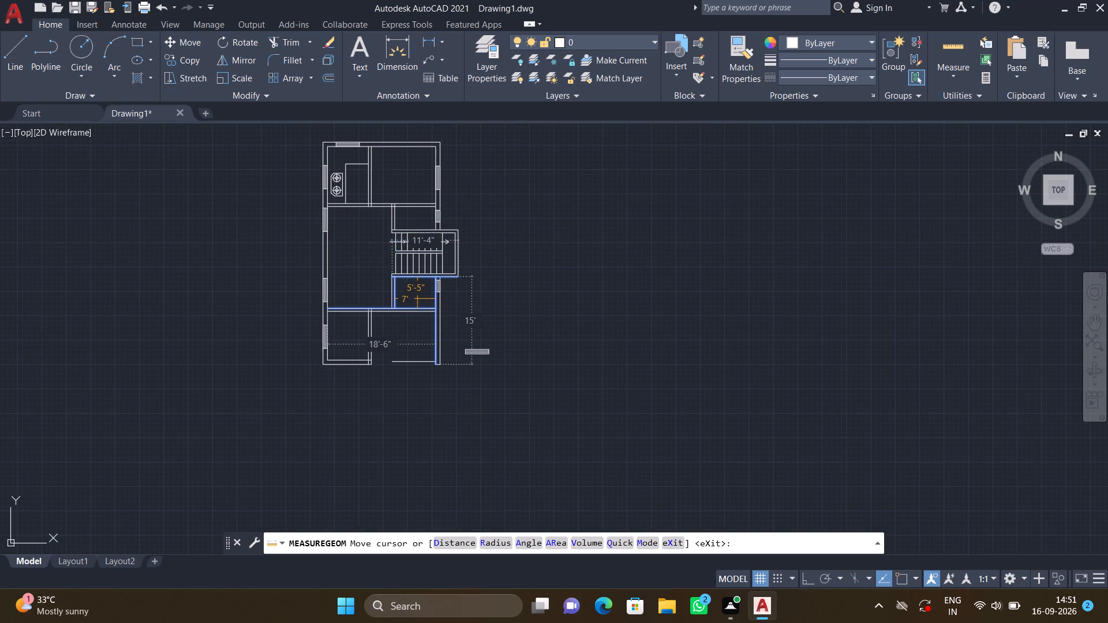
pyautogui.scroll(3, 420, 294)
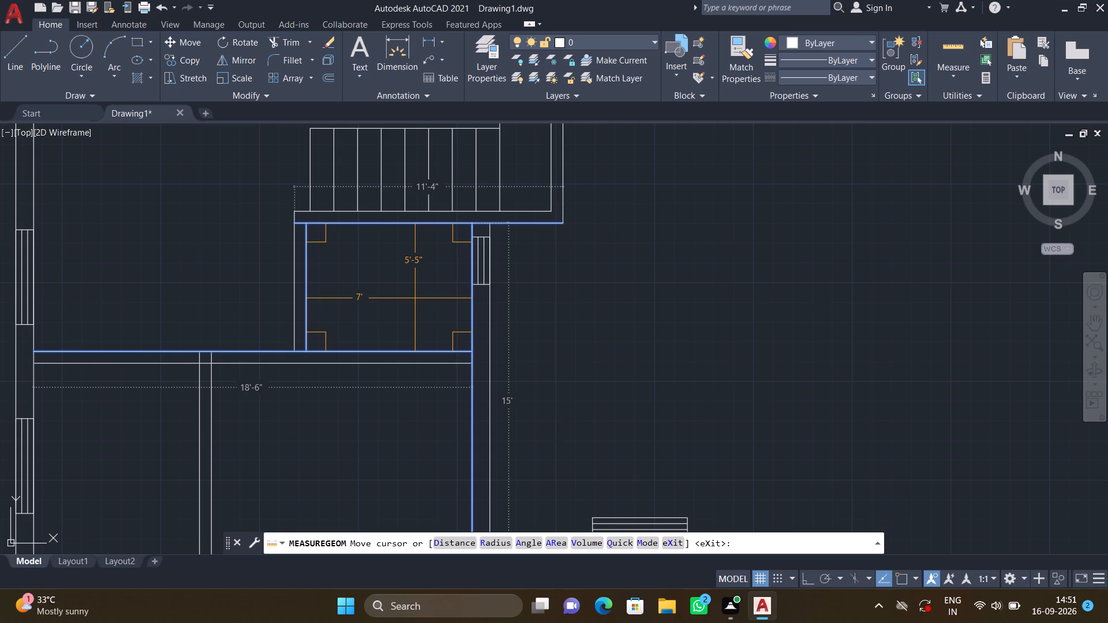
pyautogui.scroll(-2, 415, 298)
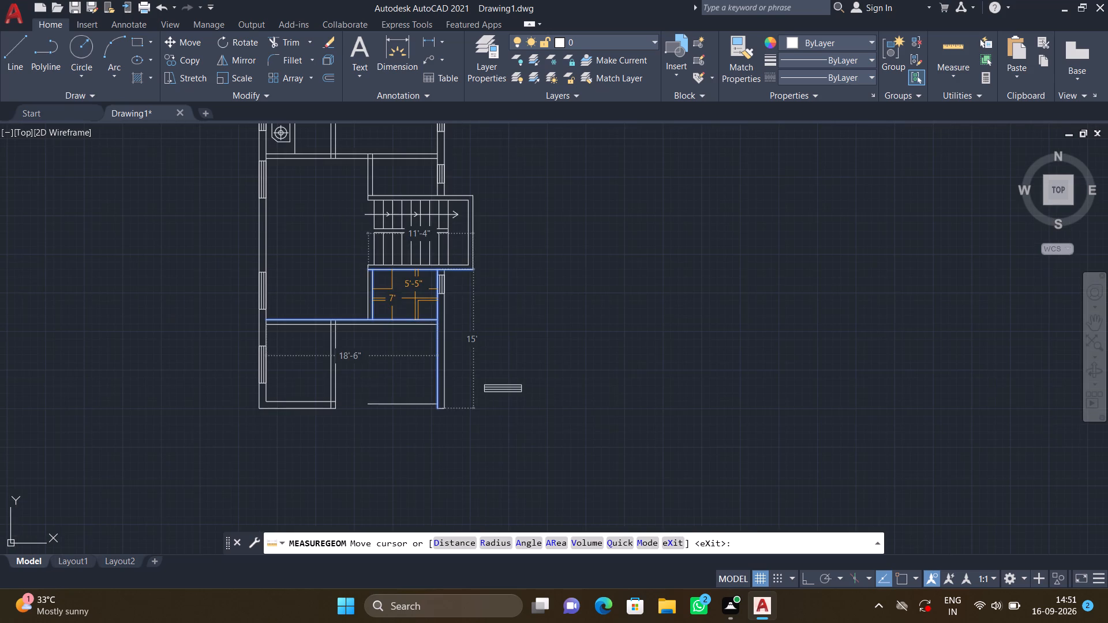
pyautogui.scroll(3, 469, 212)
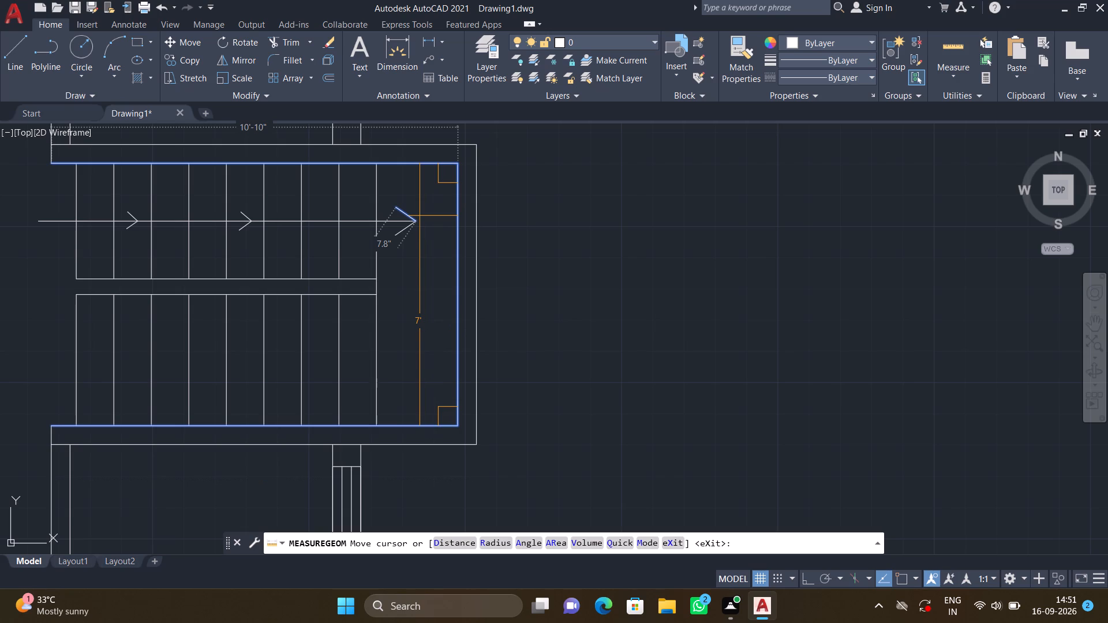
pyautogui.press('Escape')
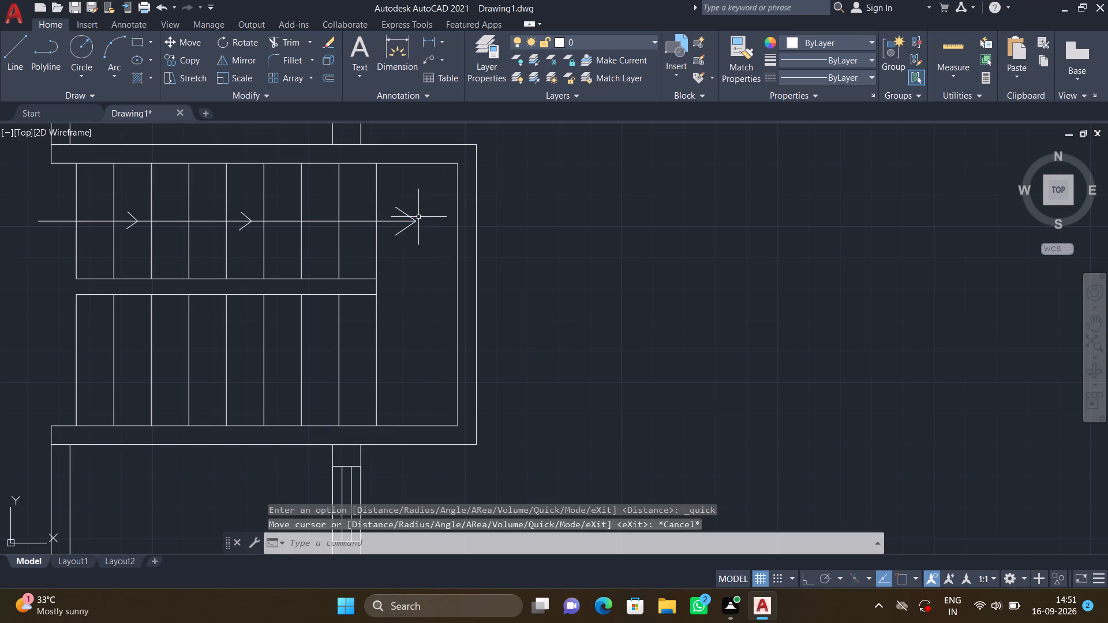
# Erase the leftover horizontal line at the bottom of the lower-right room.
pyautogui.scroll(-1, 395, 292)
pyautogui.scroll(-1, 317, 399)
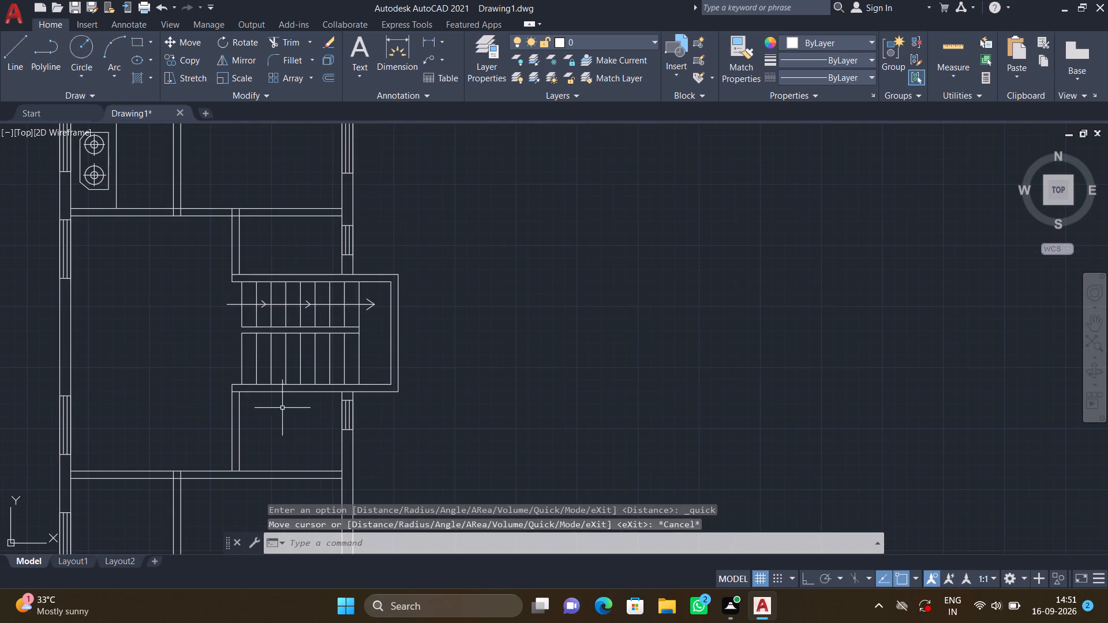
pyautogui.moveTo(275, 416); pyautogui.dragTo(282, 290, button='middle')
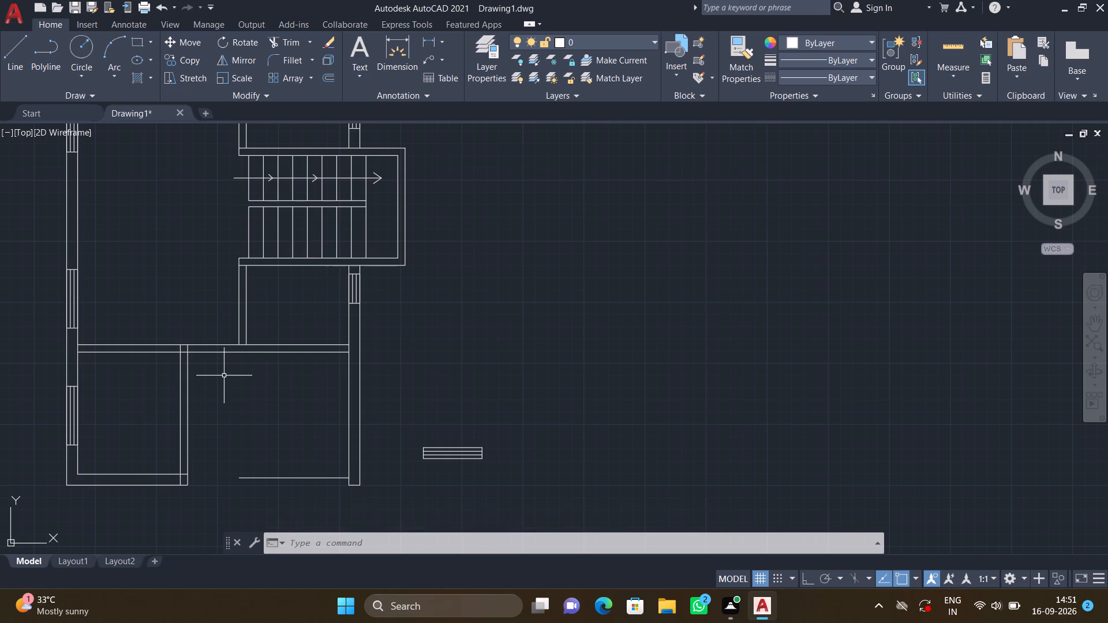
pyautogui.scroll(-1, 222, 369)
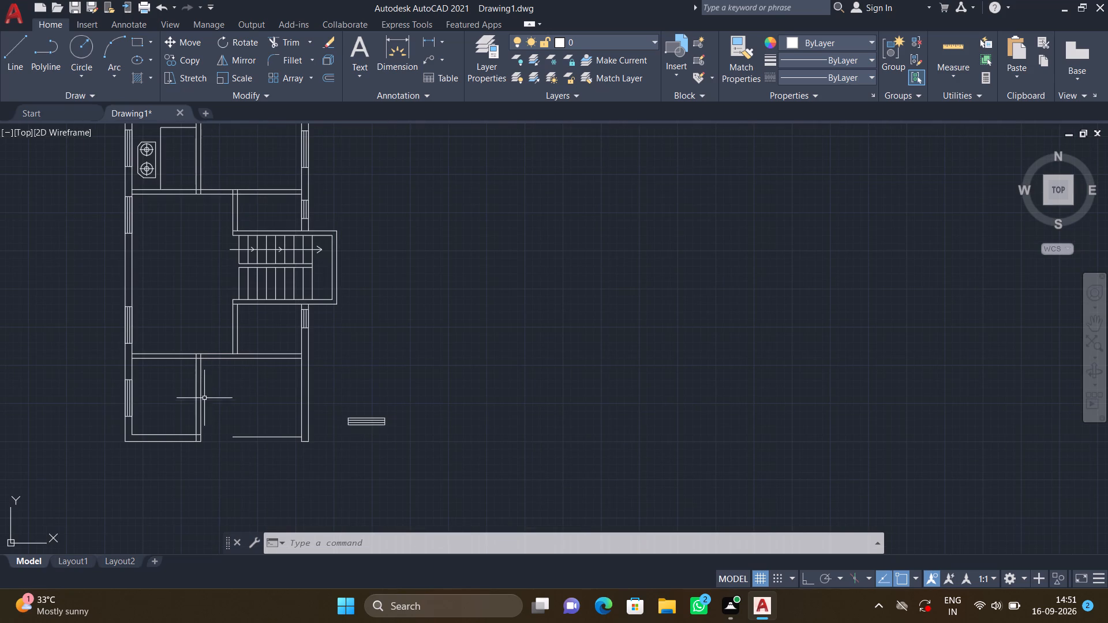
pyautogui.scroll(2, 205, 393)
pyautogui.moveTo(197, 431); pyautogui.dragTo(193, 386, button='middle')
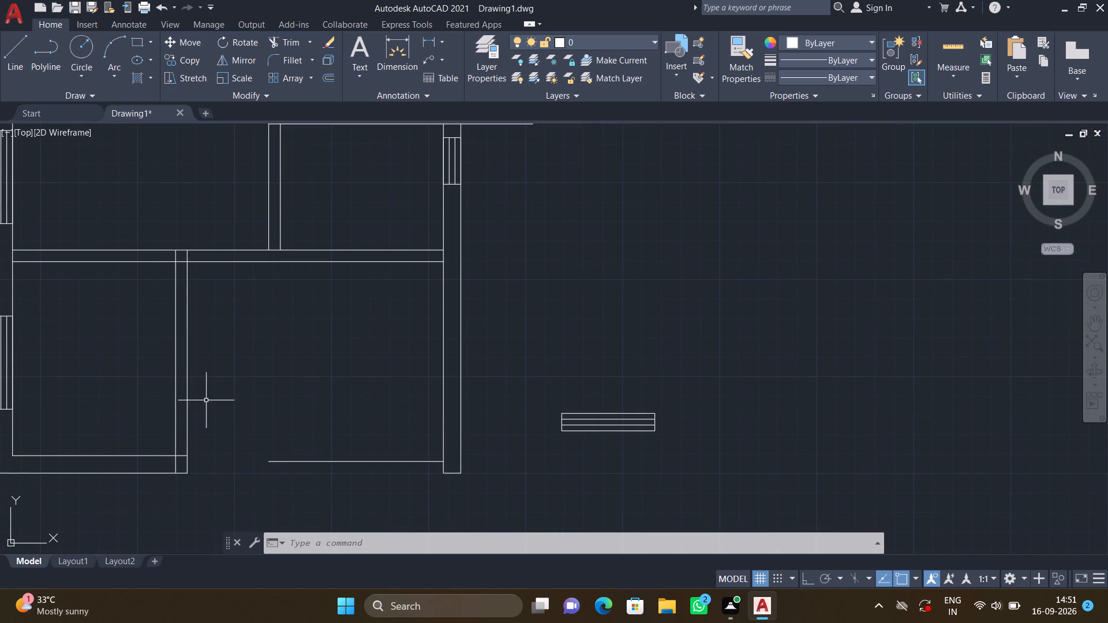
pyautogui.click(336, 461)
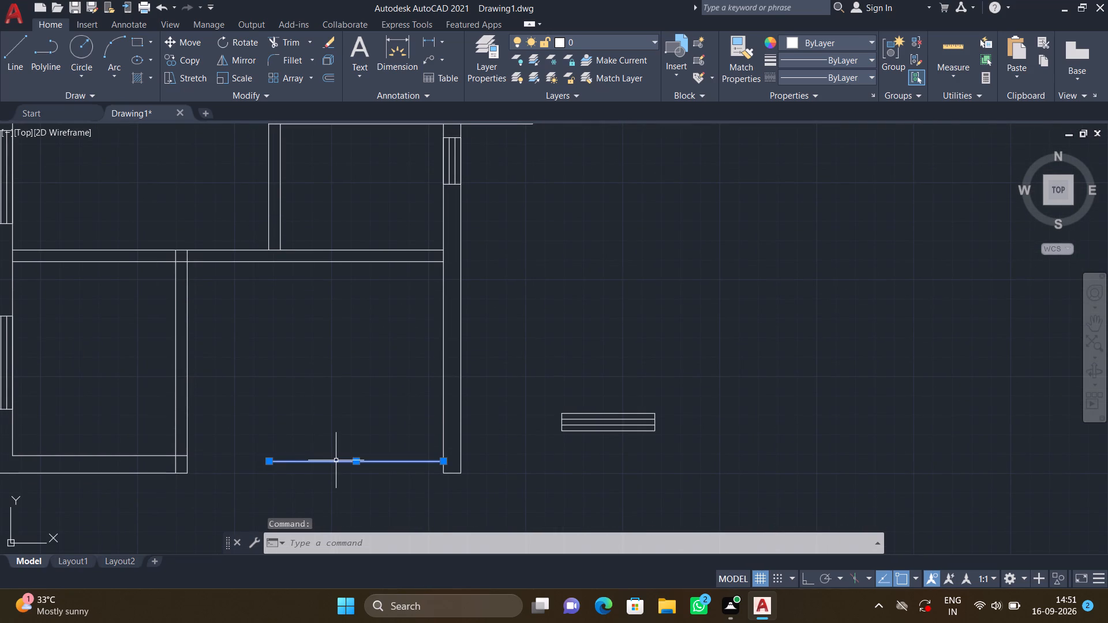
pyautogui.press('Delete')
# Extend both lines of the partition below the staircase through the horizontal wall to its lower line.
pyautogui.scroll(-1, 336, 458)
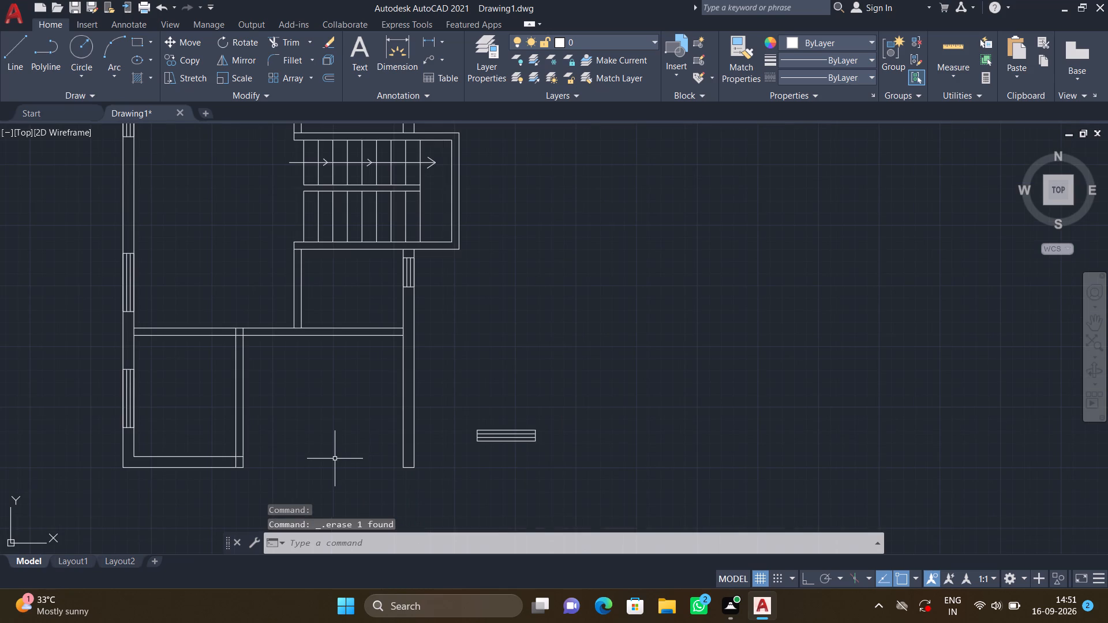
pyautogui.moveTo(273, 408); pyautogui.dragTo(351, 383, button='middle')
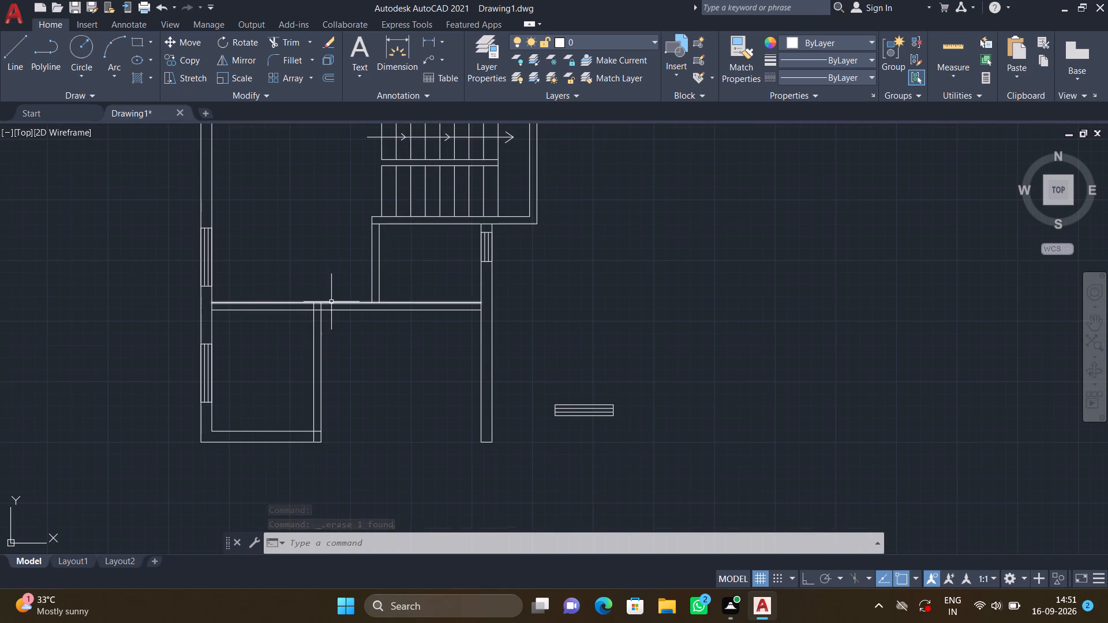
pyautogui.scroll(2, 375, 309)
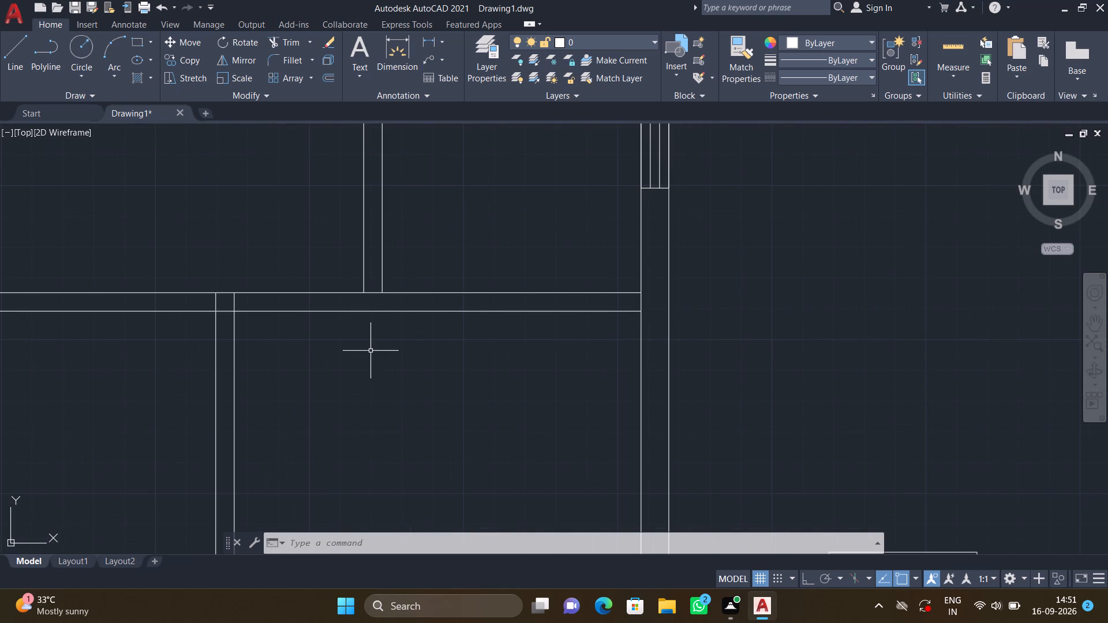
pyautogui.write('EX')
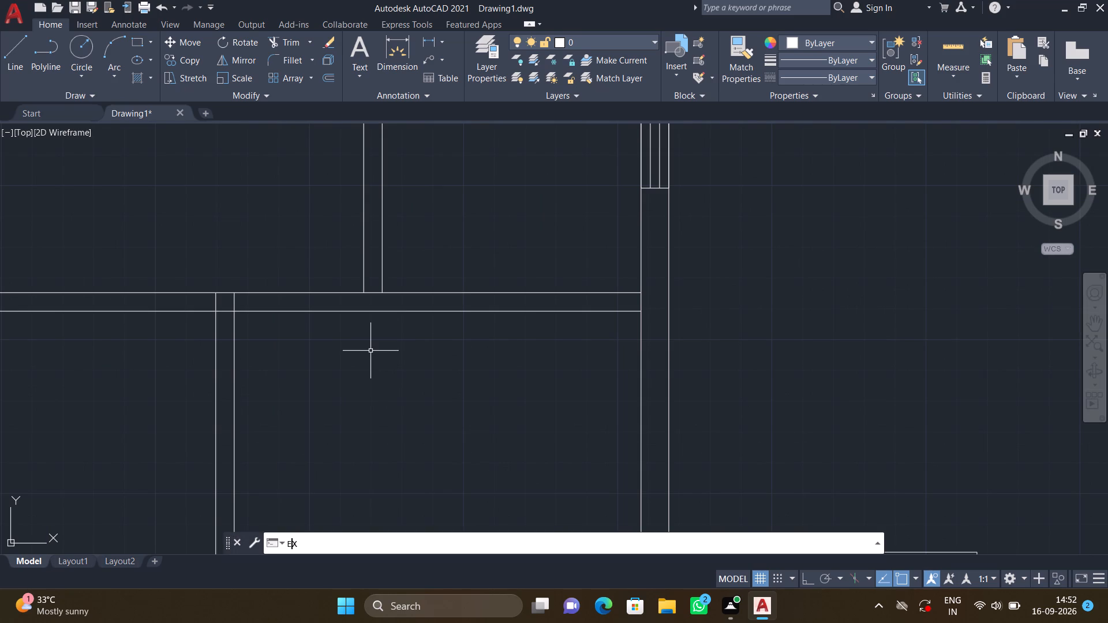
pyautogui.press('Return')
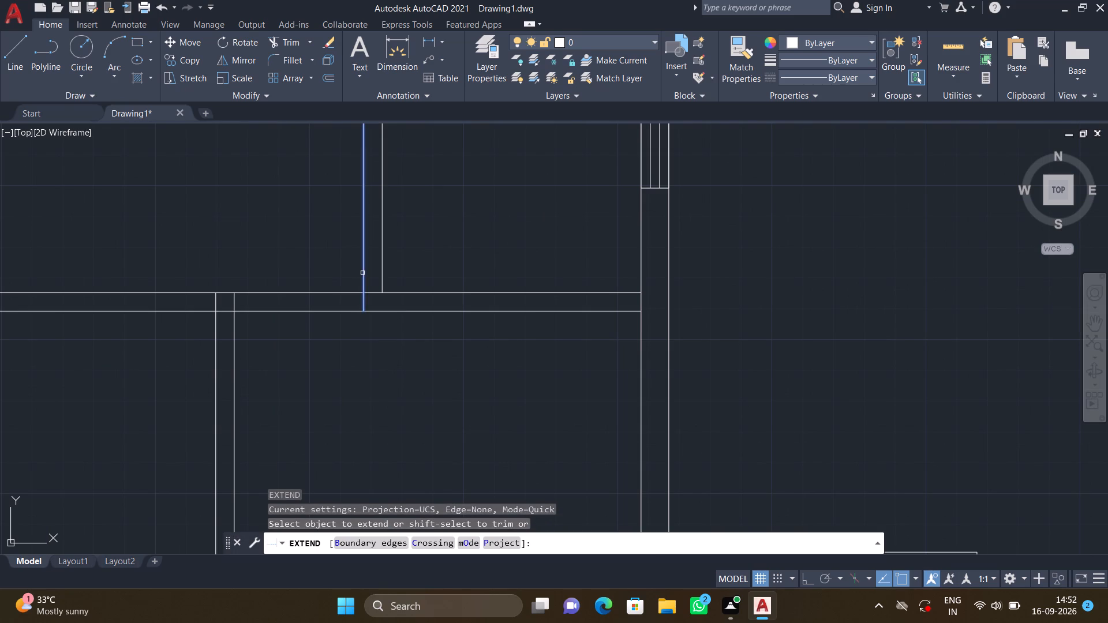
pyautogui.click(362, 273)
pyautogui.click(381, 260)
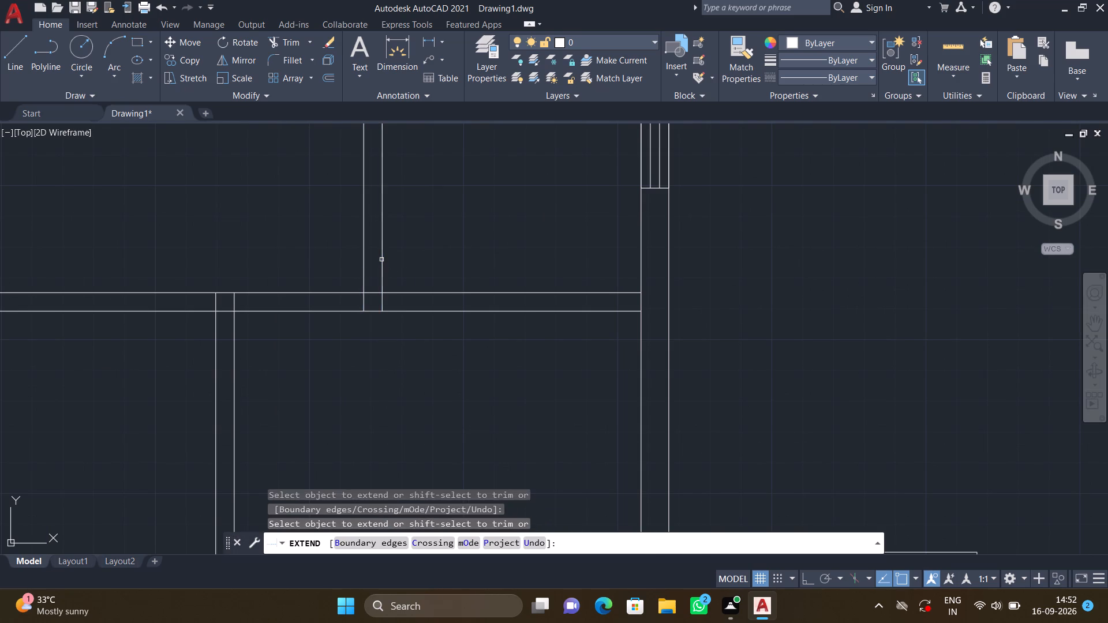
pyautogui.press('Return')
# Offset the lower line of the horizontal wall above the lower-right room 10'0" downward.
pyautogui.scroll(-2, 385, 258)
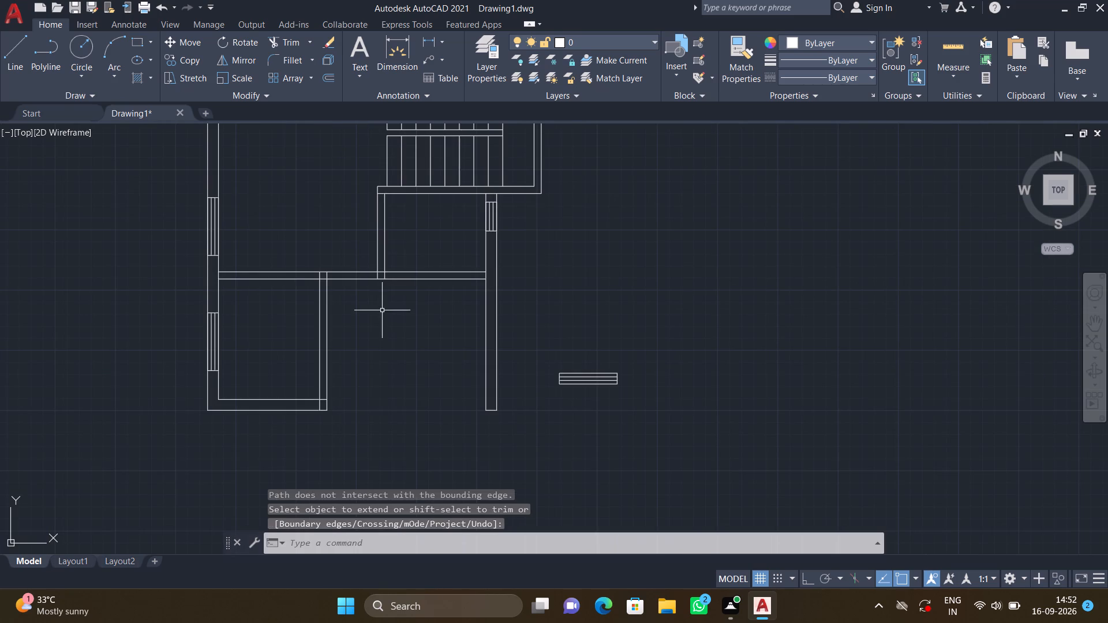
pyautogui.moveTo(382, 309); pyautogui.dragTo(375, 273, button='middle')
pyautogui.press('o')
pyautogui.press('Return')
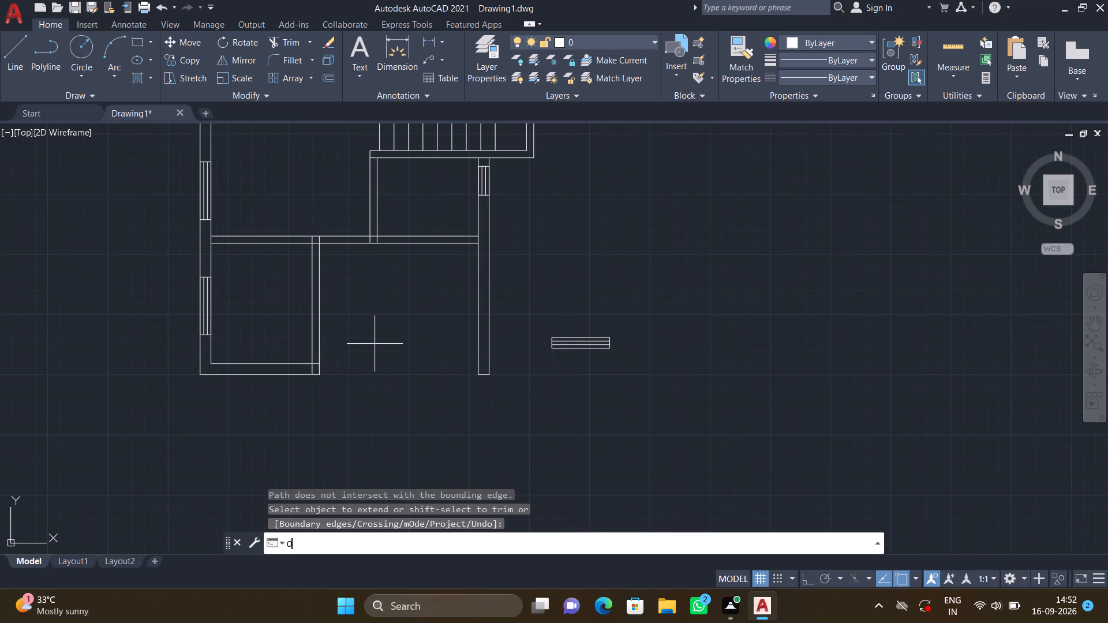
pyautogui.write('10')
pyautogui.press("'")
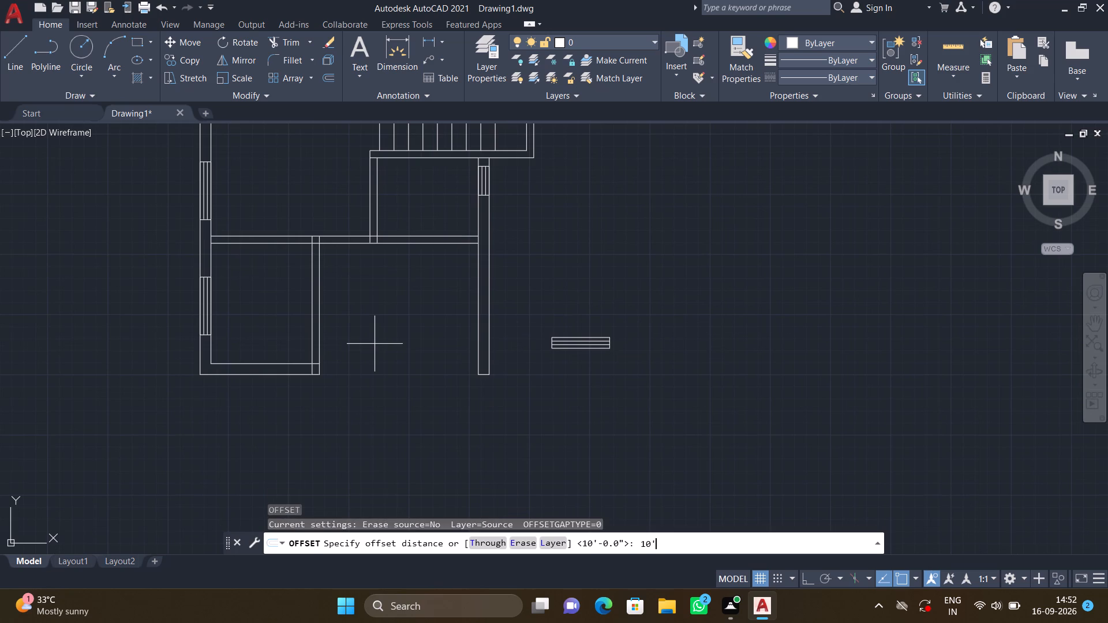
pyautogui.write('0"')
pyautogui.press('Return')
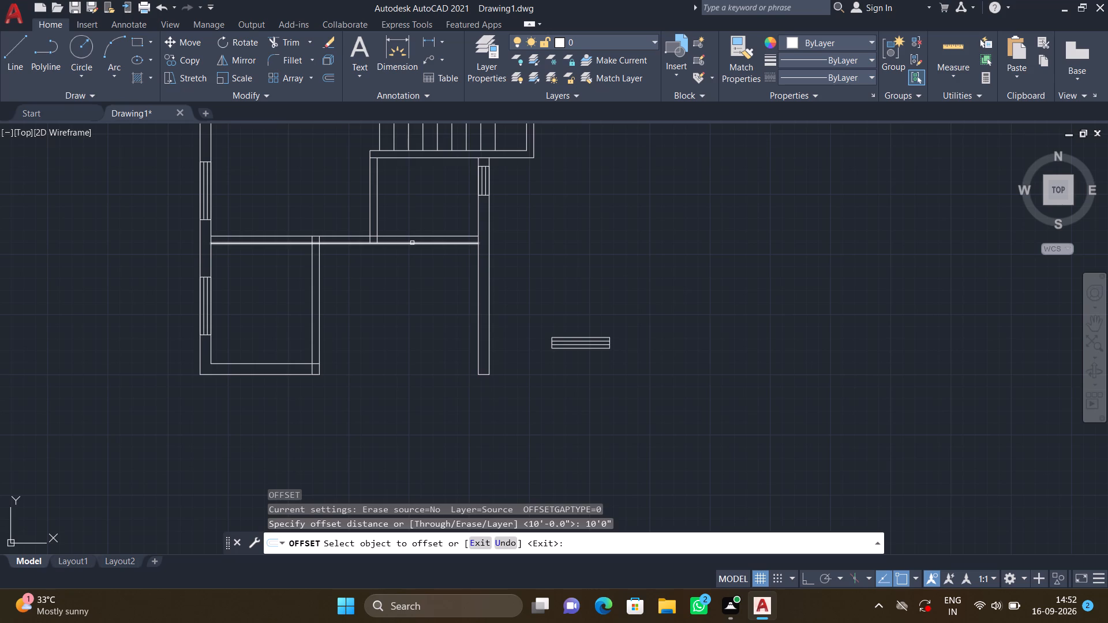
pyautogui.click(412, 243)
pyautogui.click(410, 374)
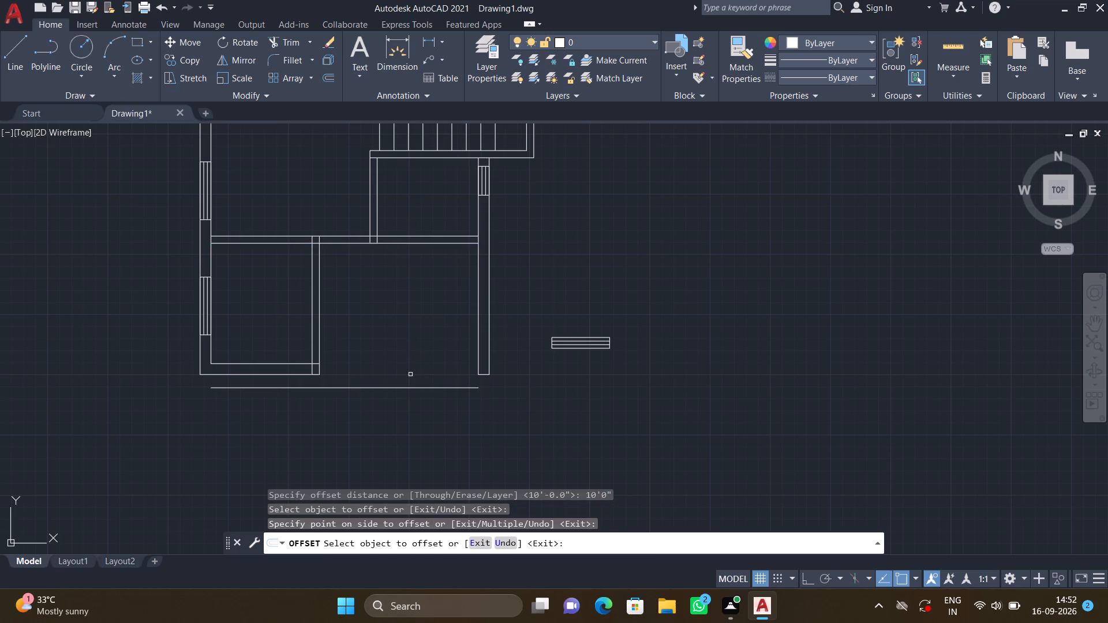
pyautogui.press('Return')
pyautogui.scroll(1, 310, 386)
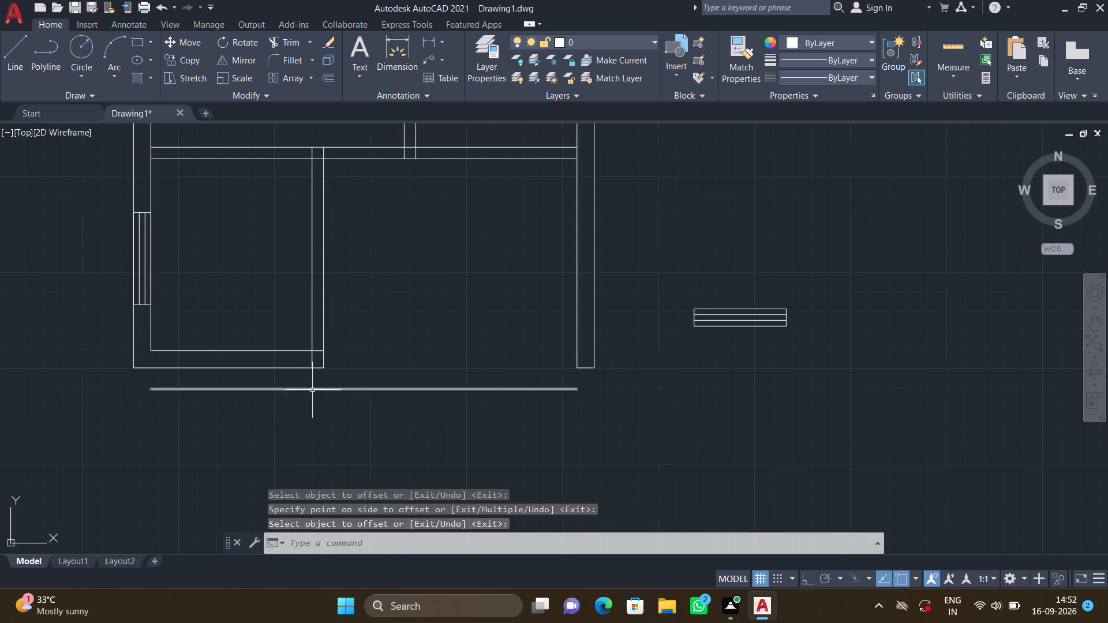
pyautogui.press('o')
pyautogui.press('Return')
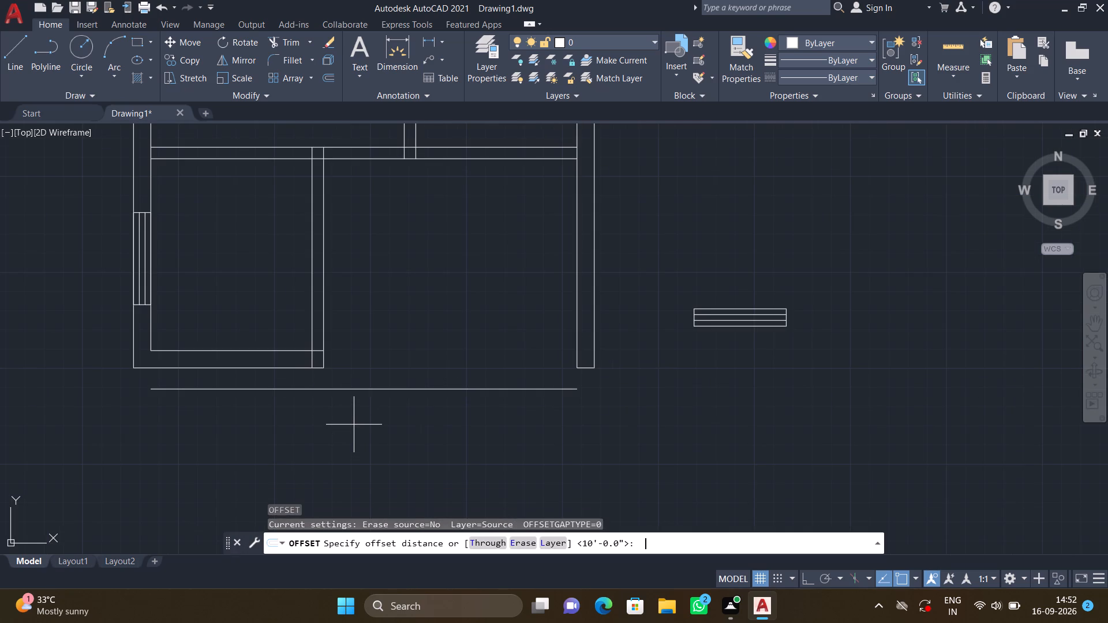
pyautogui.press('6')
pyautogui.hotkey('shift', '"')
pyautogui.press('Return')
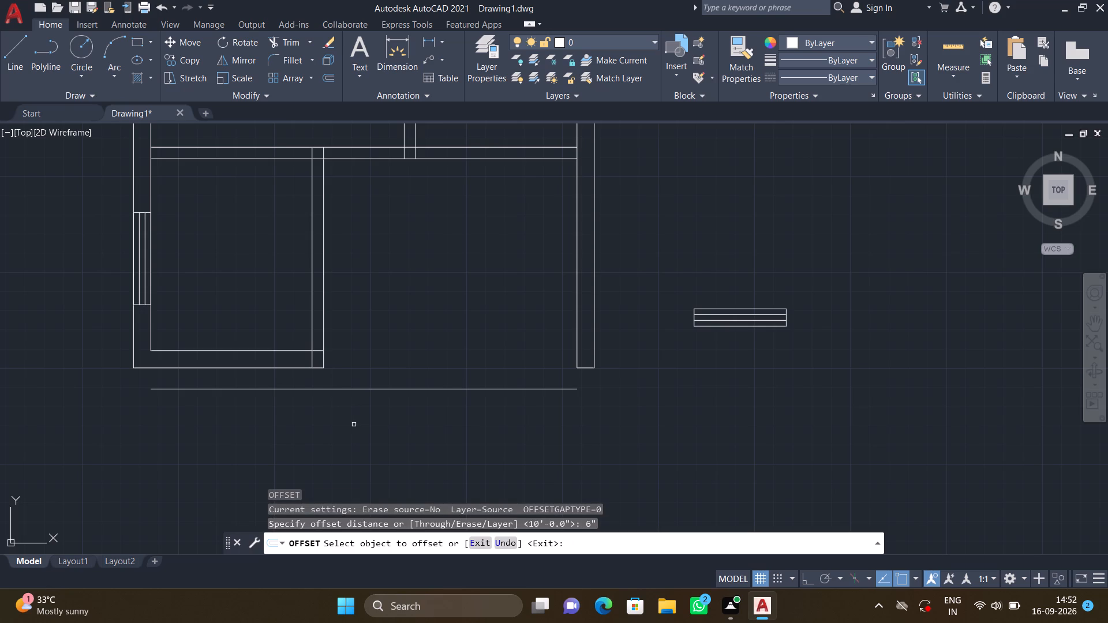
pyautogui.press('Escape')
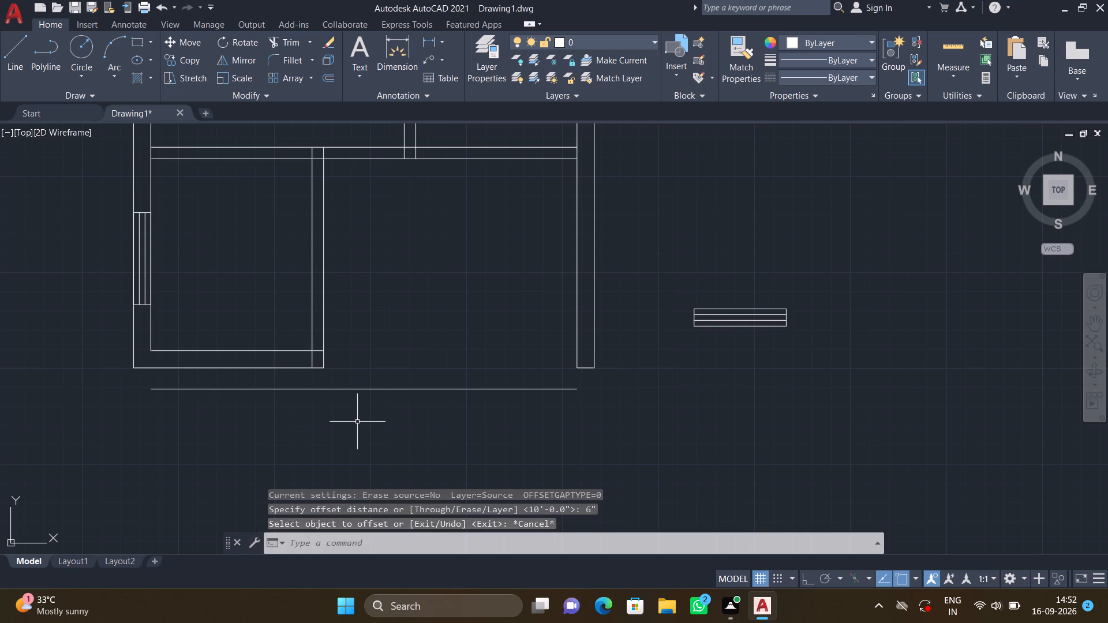
# Offset the new bottom line of the lower-right room 9" downward to form the outer wall face.
pyautogui.press('o')
pyautogui.press('Return')
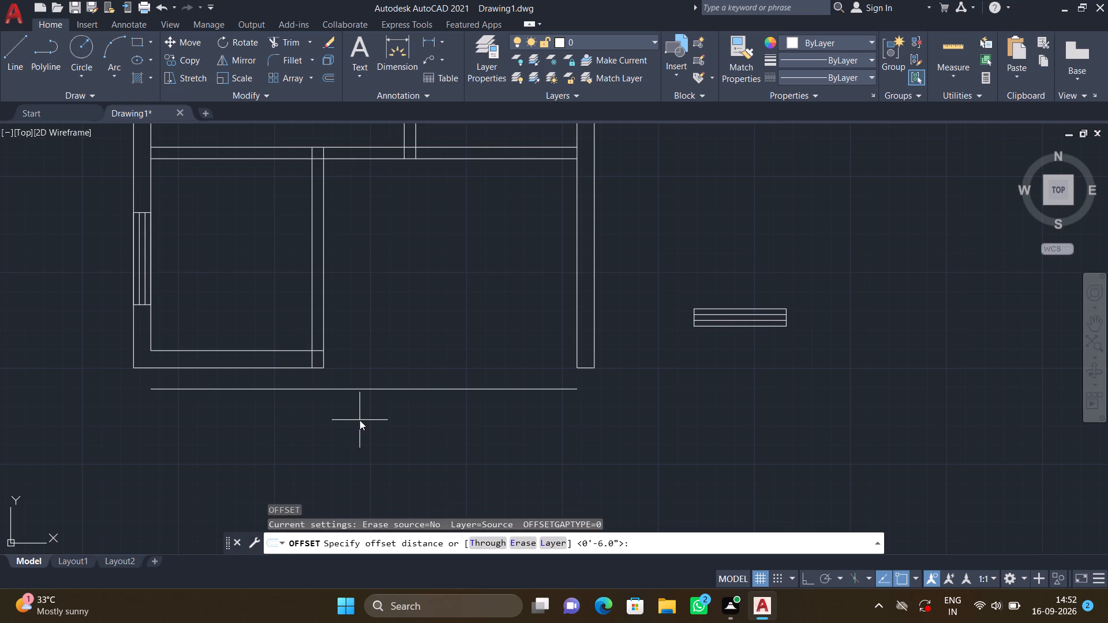
pyautogui.press('9')
pyautogui.hotkey('shift', '"')
pyautogui.press('Return')
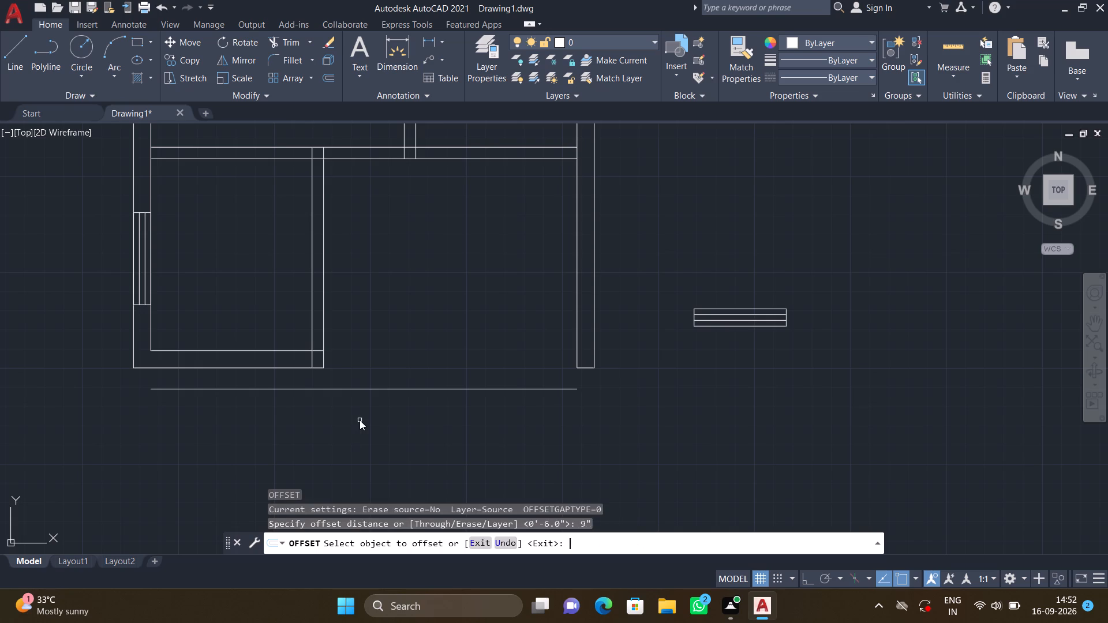
pyautogui.click(410, 389)
pyautogui.click(438, 444)
pyautogui.press('Return')
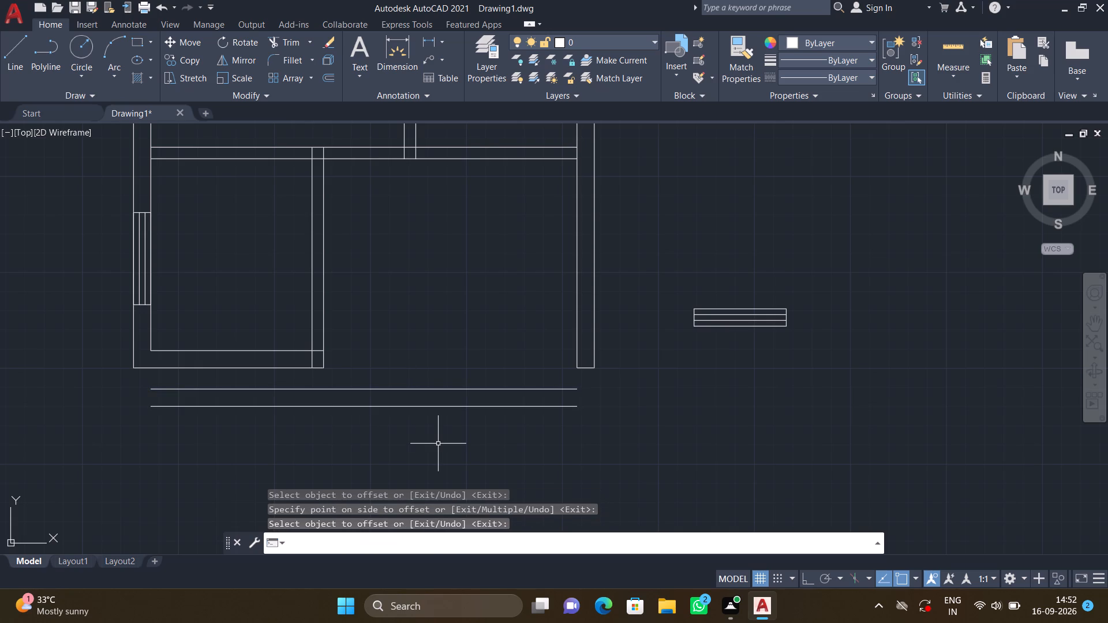
# Extend both lines of the partition between the two lower rooms down to the lower line of the new bottom wall.
pyautogui.scroll(2, 585, 382)
pyautogui.scroll(-2, 585, 385)
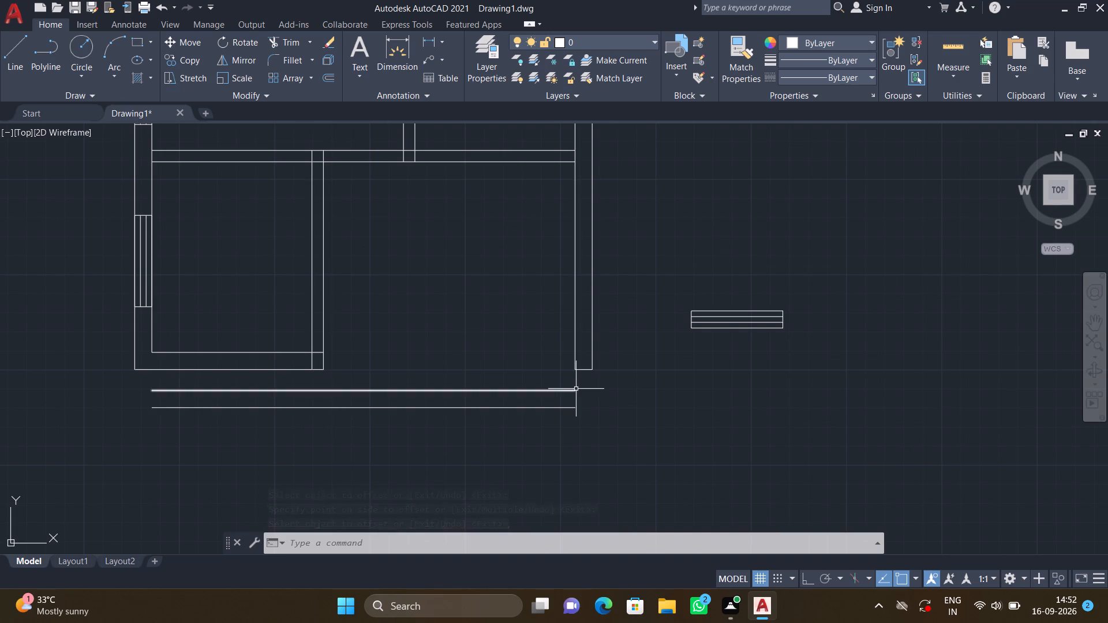
pyautogui.scroll(2, 304, 410)
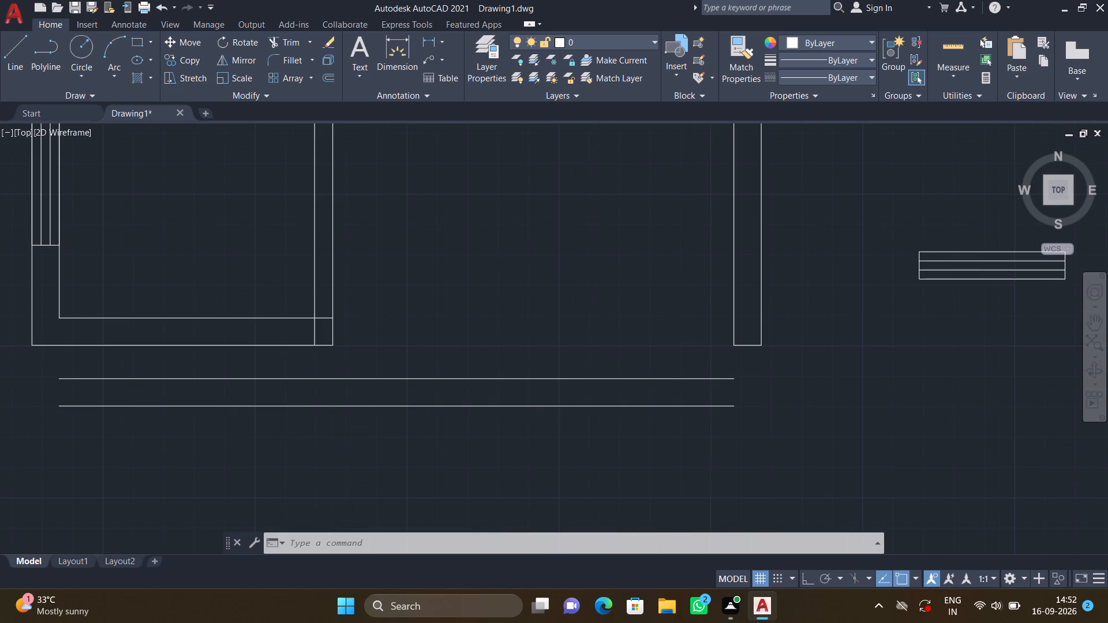
pyautogui.write('EX')
pyautogui.press('Return')
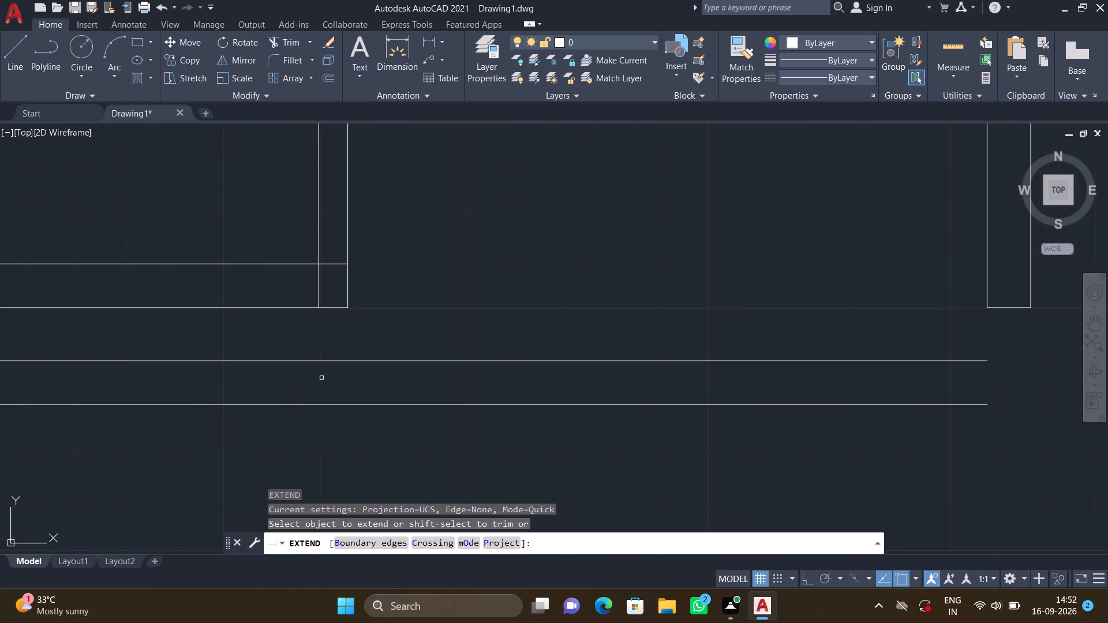
pyautogui.click(318, 292)
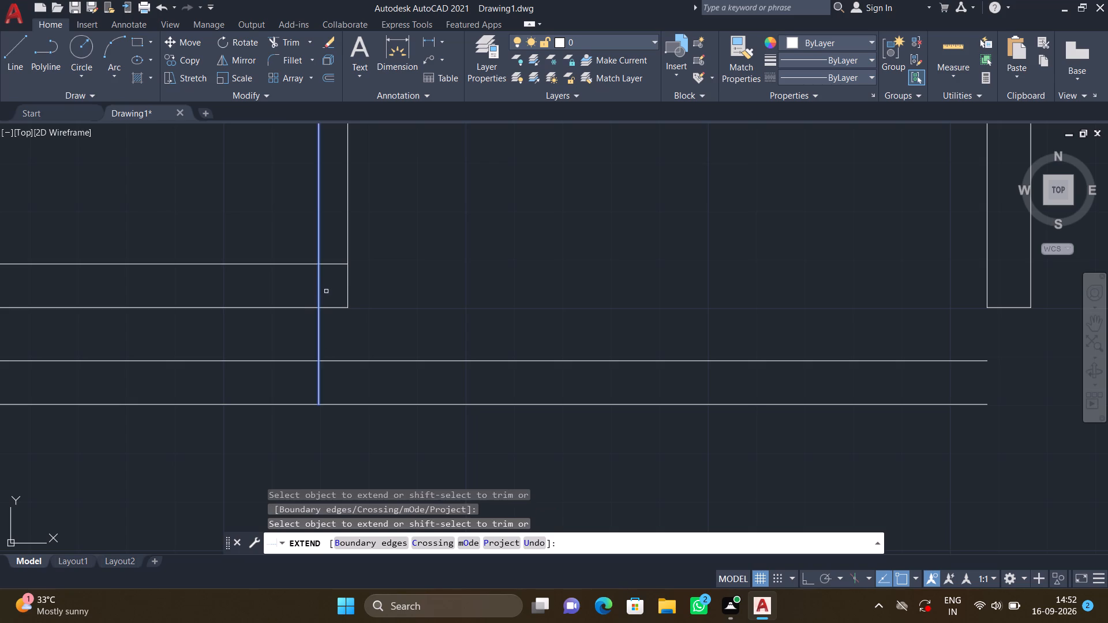
pyautogui.click(347, 291)
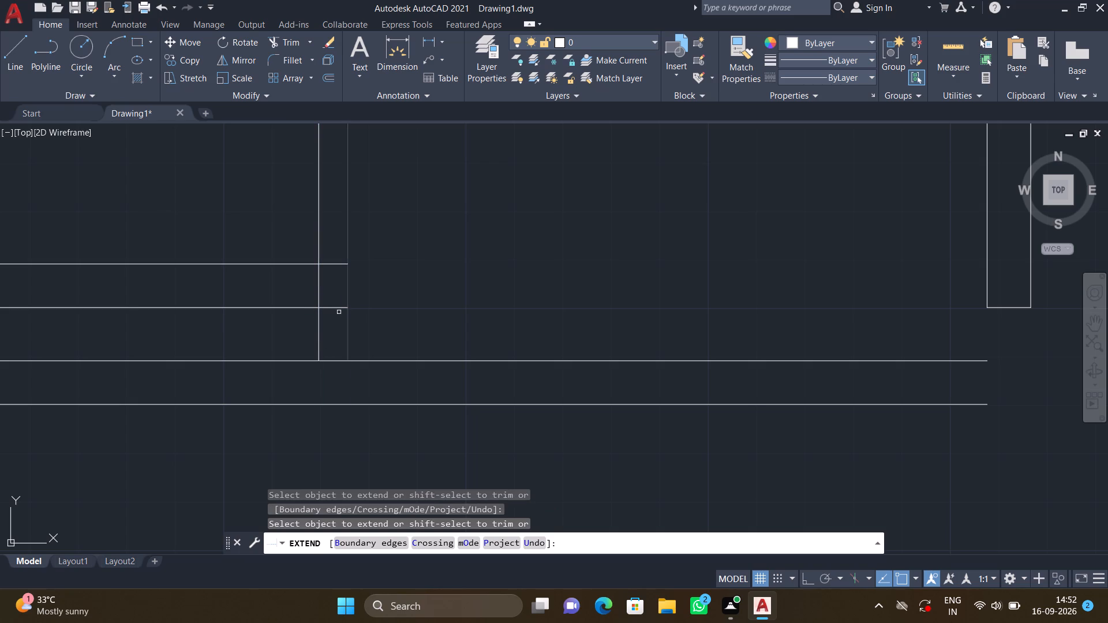
pyautogui.click(317, 338)
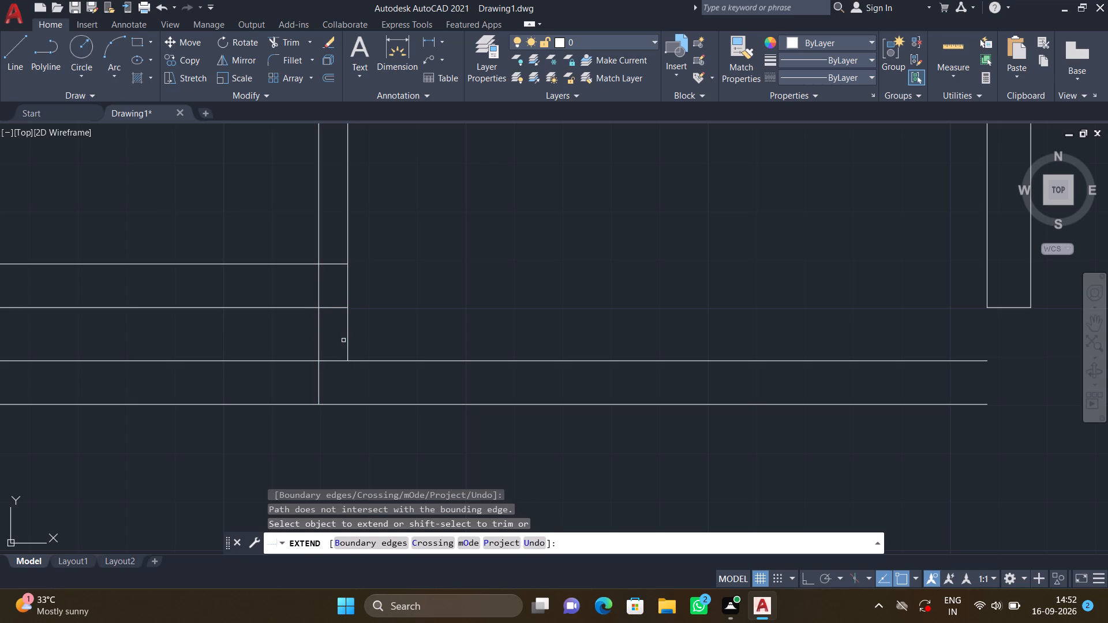
pyautogui.click(348, 339)
# Extend the inner line of the right outer wall down to the lower line of the new bottom wall.
pyautogui.scroll(-2, 785, 347)
pyautogui.moveTo(767, 343); pyautogui.dragTo(485, 346, button='middle')
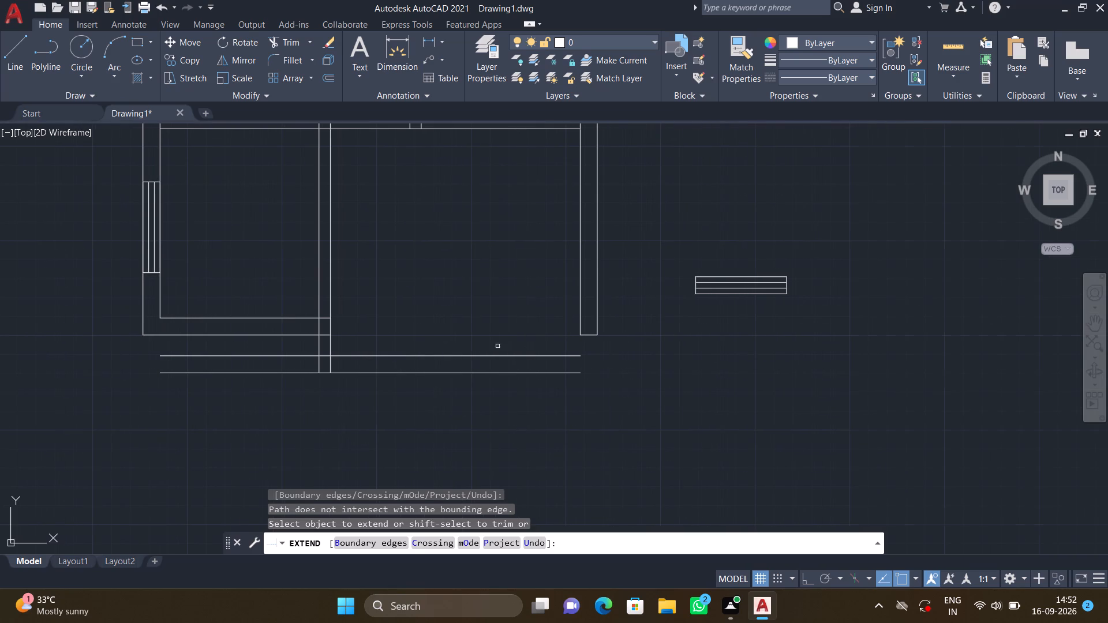
pyautogui.scroll(3, 575, 347)
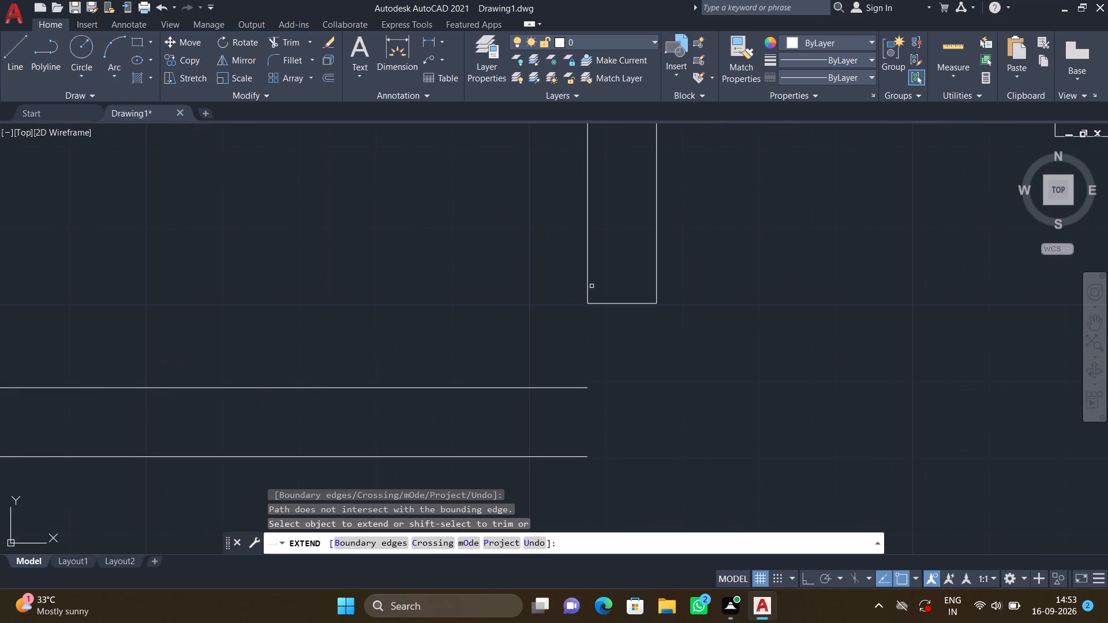
pyautogui.click(588, 278)
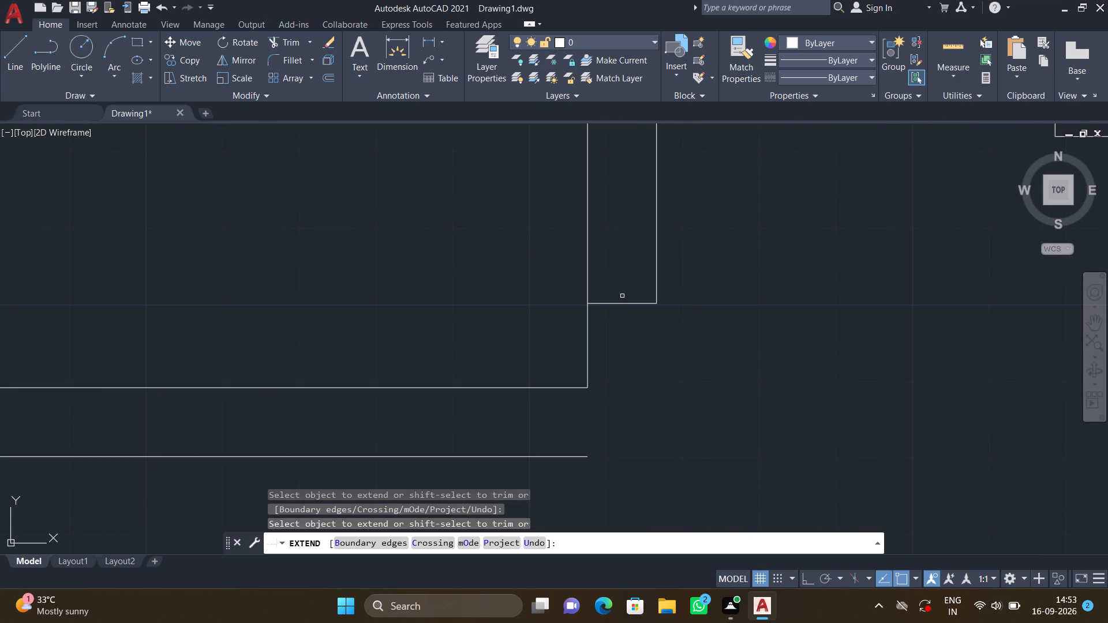
pyautogui.click(588, 361)
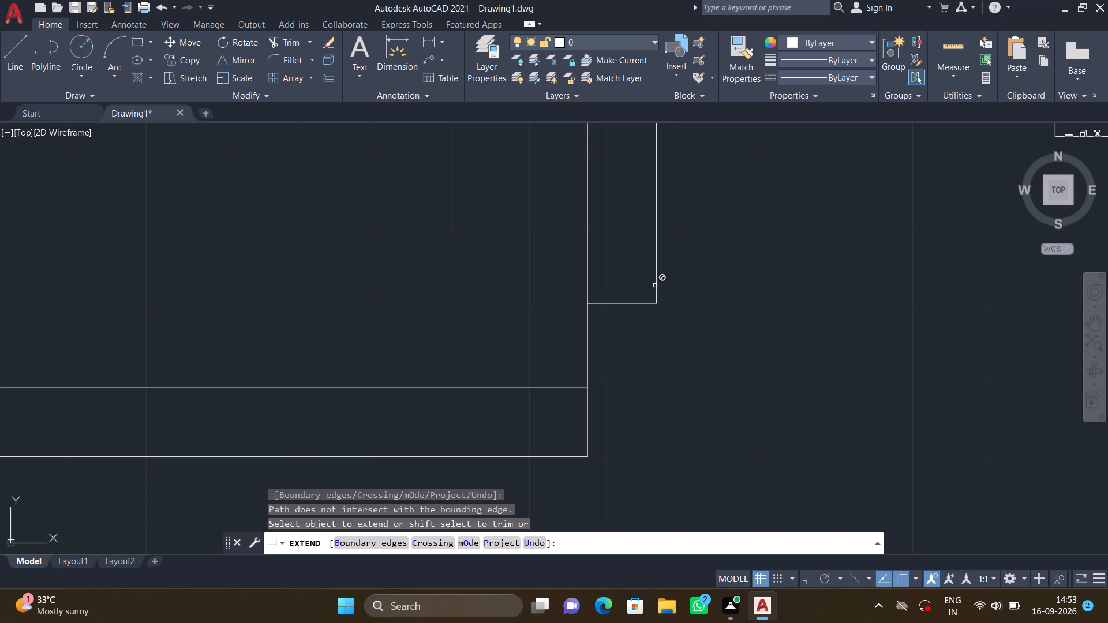
pyautogui.press('Escape')
# Trim away both new bottom wall lines on the lower-left room's side of the partition.
pyautogui.scroll(-2, 656, 415)
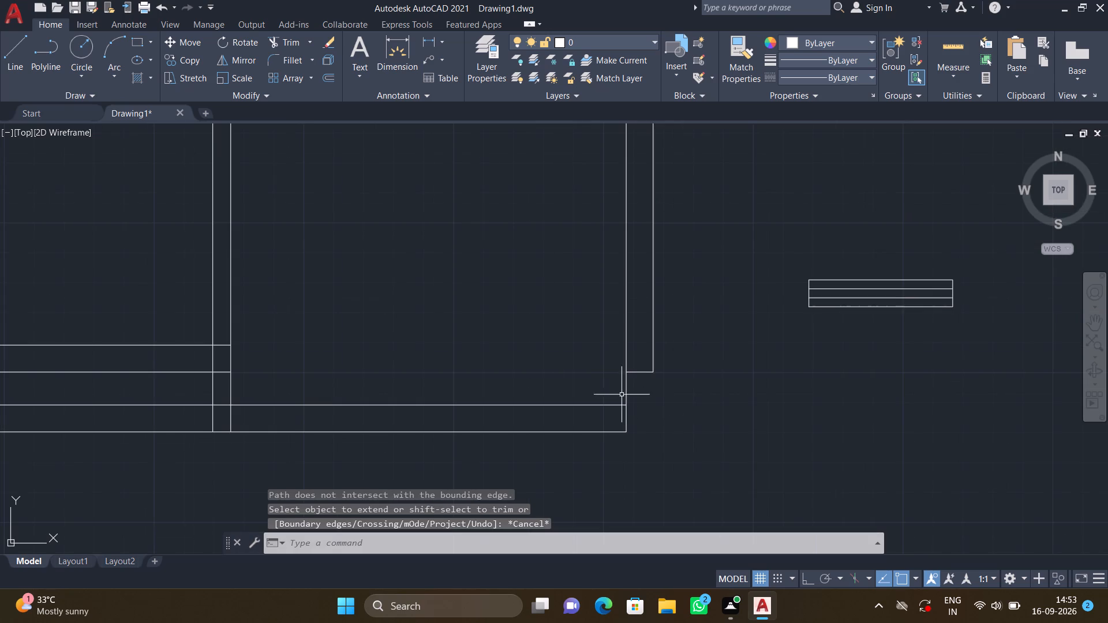
pyautogui.moveTo(168, 391); pyautogui.dragTo(379, 295, button='middle')
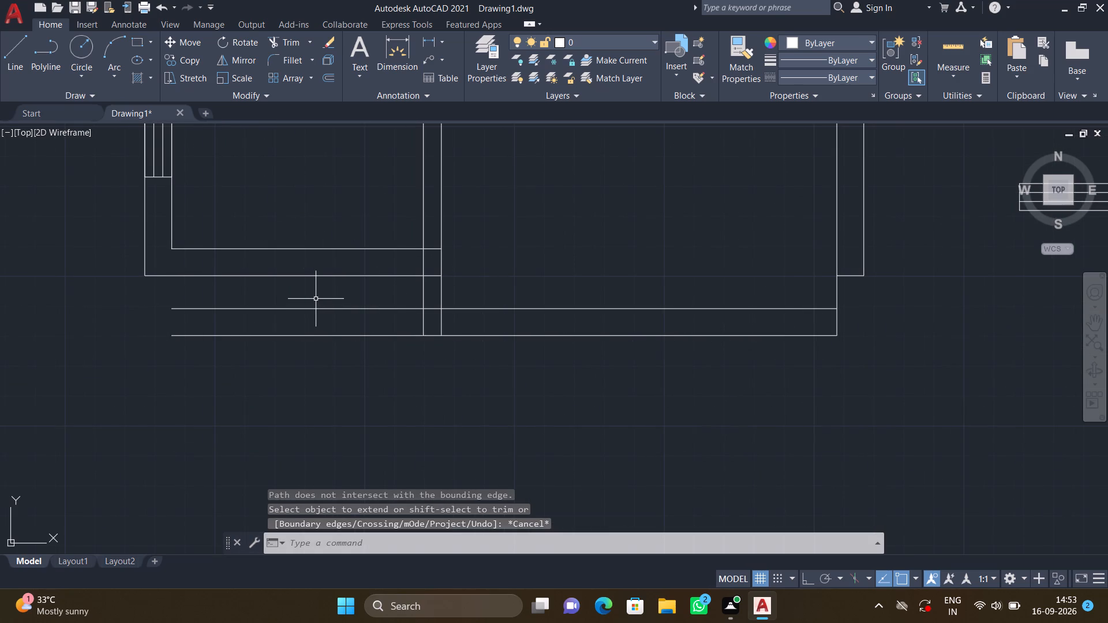
pyautogui.write('TR')
pyautogui.press('Return')
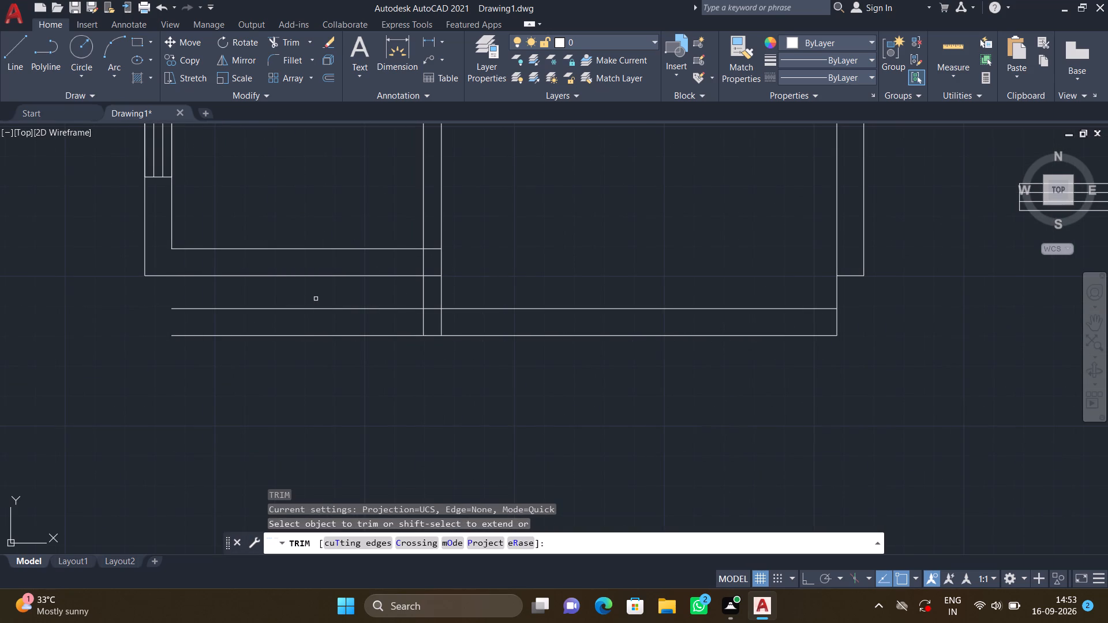
pyautogui.click(346, 290)
pyautogui.click(364, 354)
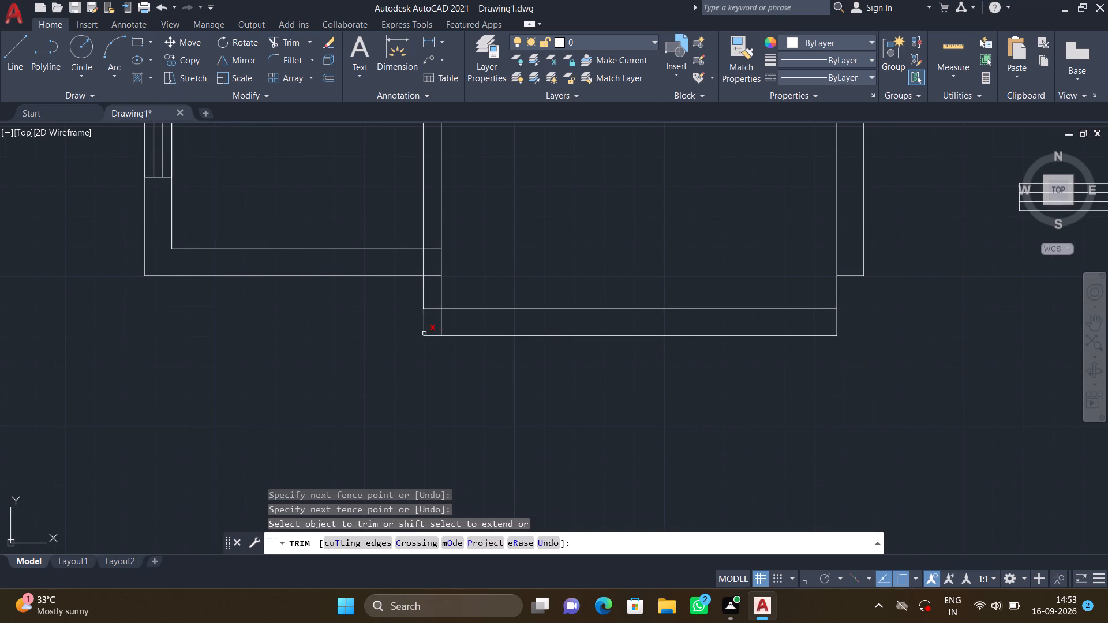
# Trim the overlapping line pieces at the lower-right room's bottom-left corner to form a clean wall corner.
pyautogui.scroll(2, 439, 335)
pyautogui.click(406, 239)
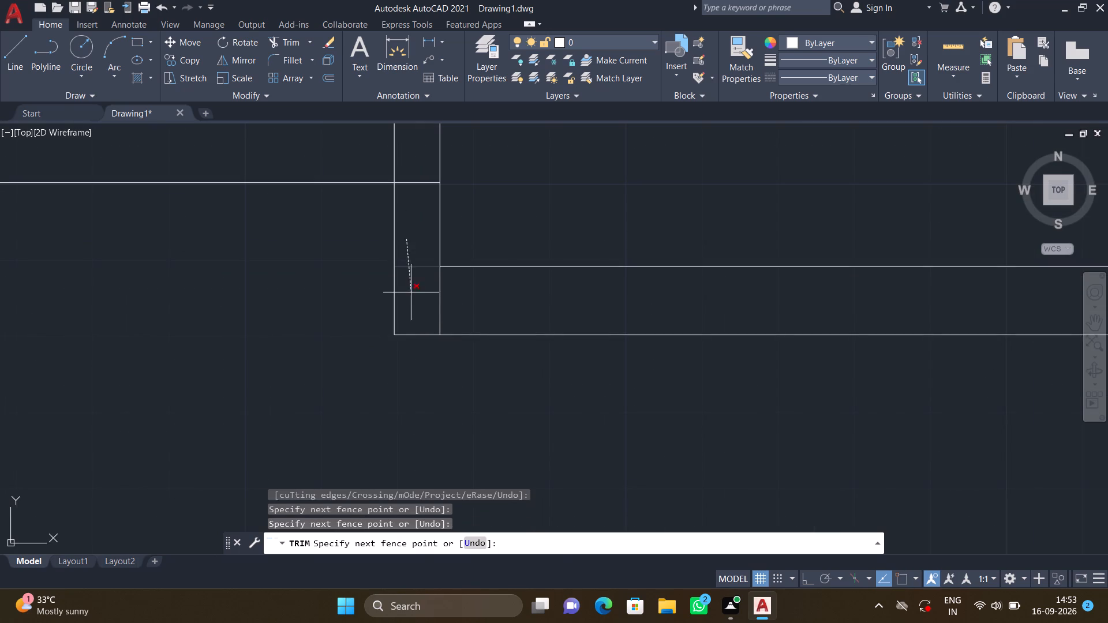
pyautogui.click(412, 294)
pyautogui.moveTo(414, 294); pyautogui.dragTo(420, 294)
pyautogui.click(461, 304)
# Trim both lines of the lower-left room's bottom wall where they cross the partition thickness.
pyautogui.scroll(-2, 464, 294)
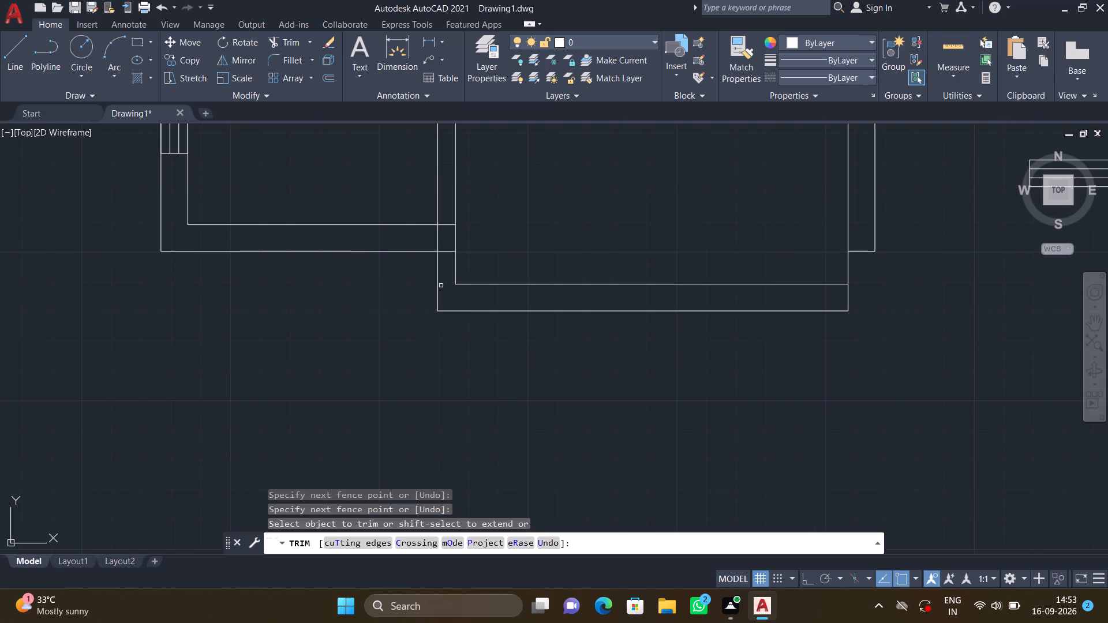
pyautogui.scroll(1, 443, 244)
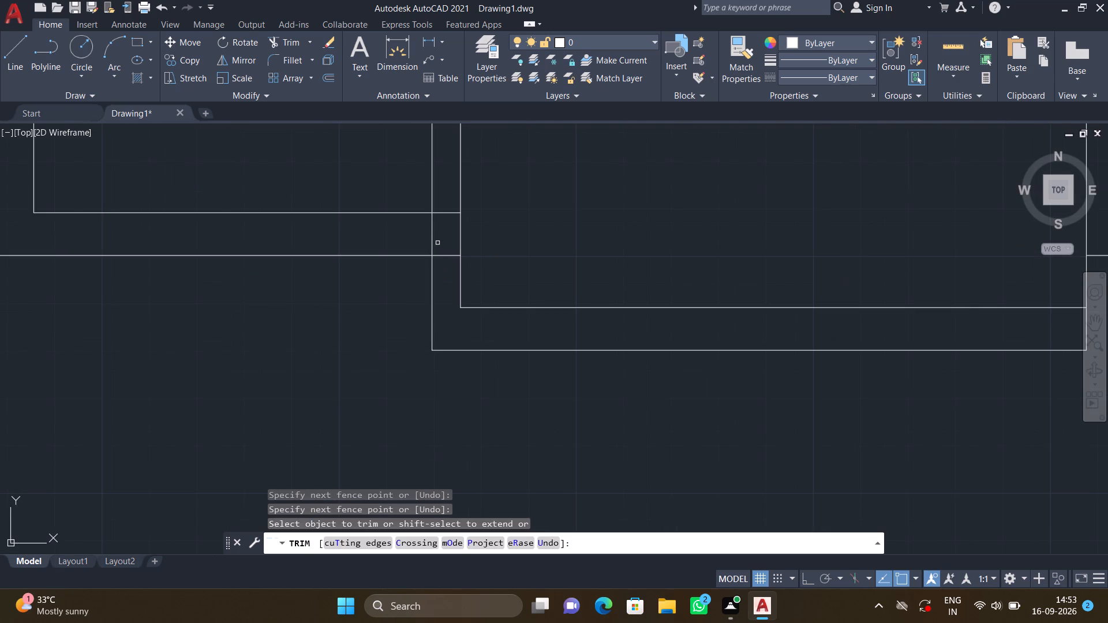
pyautogui.click(444, 205)
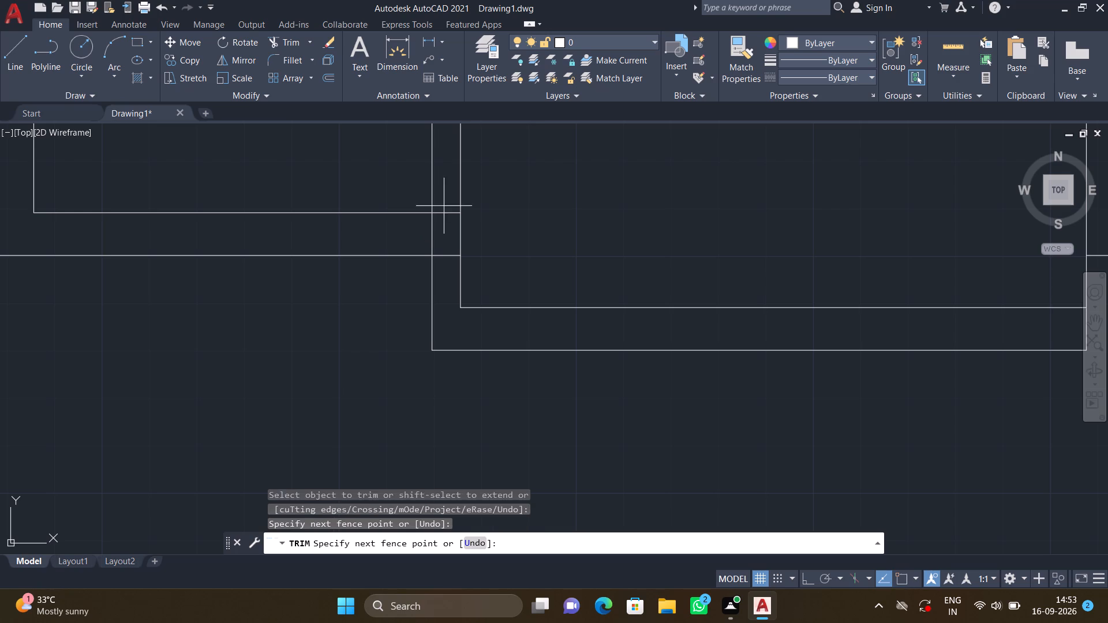
pyautogui.click(447, 275)
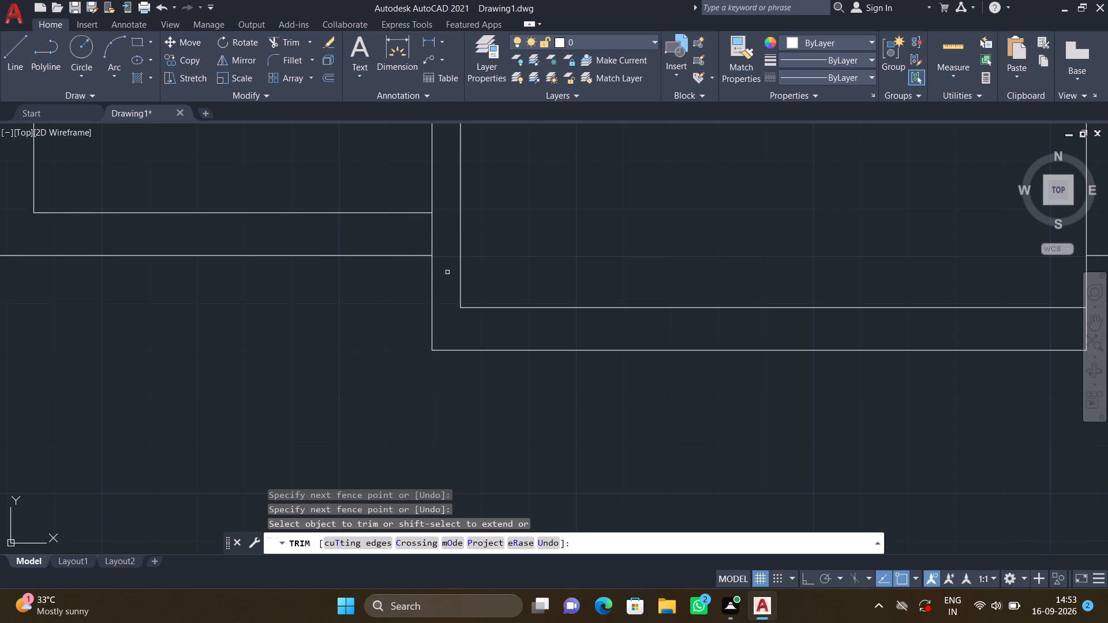
pyautogui.scroll(-2, 452, 311)
pyautogui.scroll(-1, 561, 389)
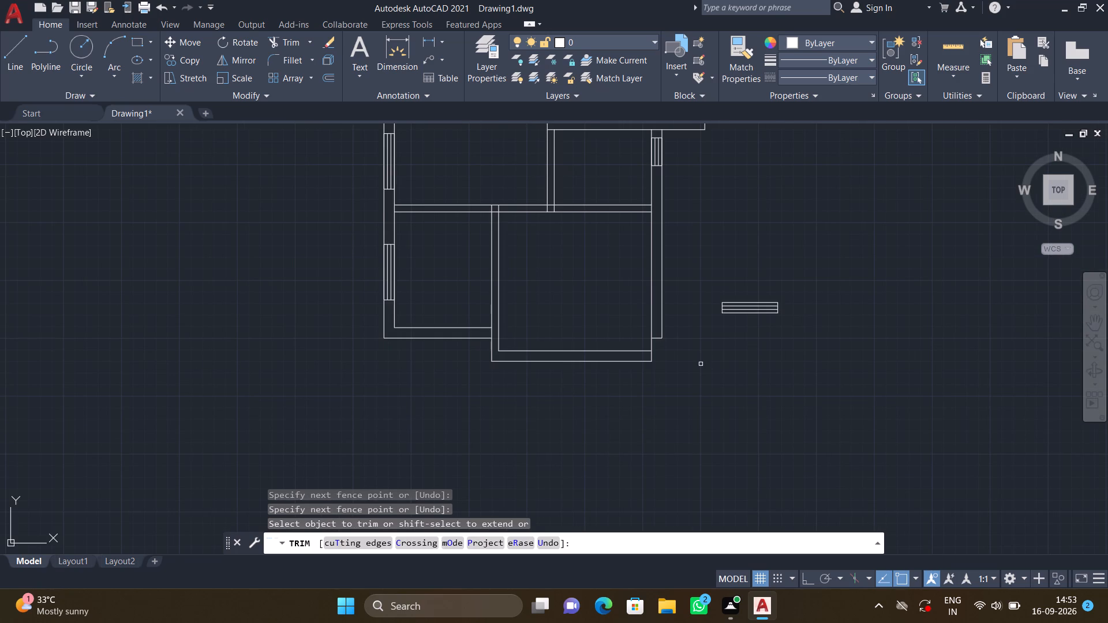
pyautogui.press('Escape')
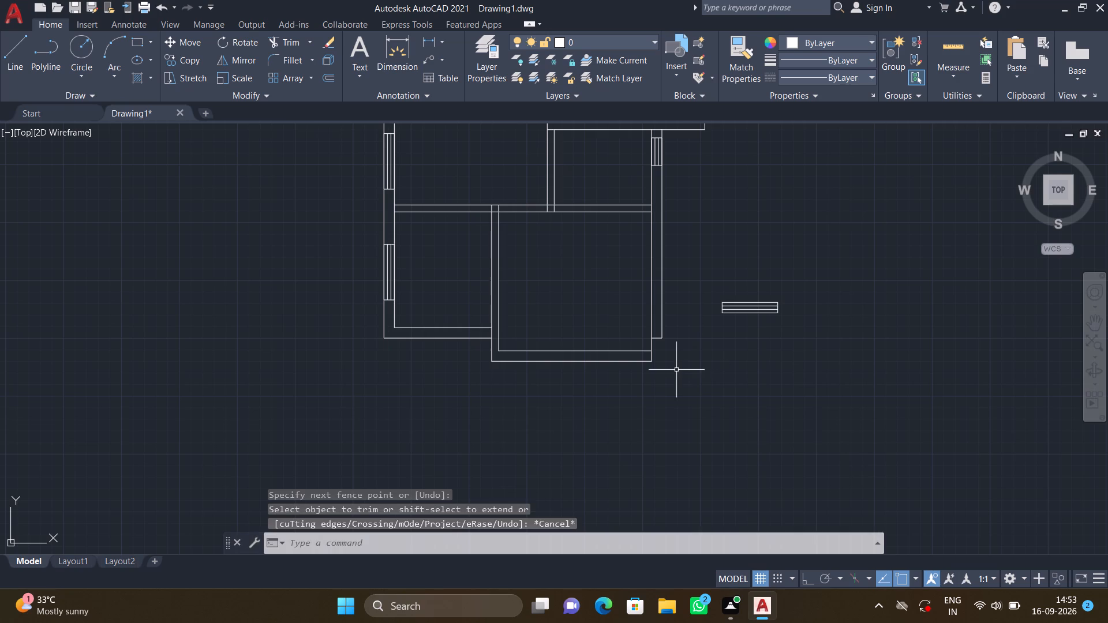
# Draw a horizontal line with Ortho on from the new bottom wall's lower right corner to directly below the right wall's outer line.
pyautogui.press('l')
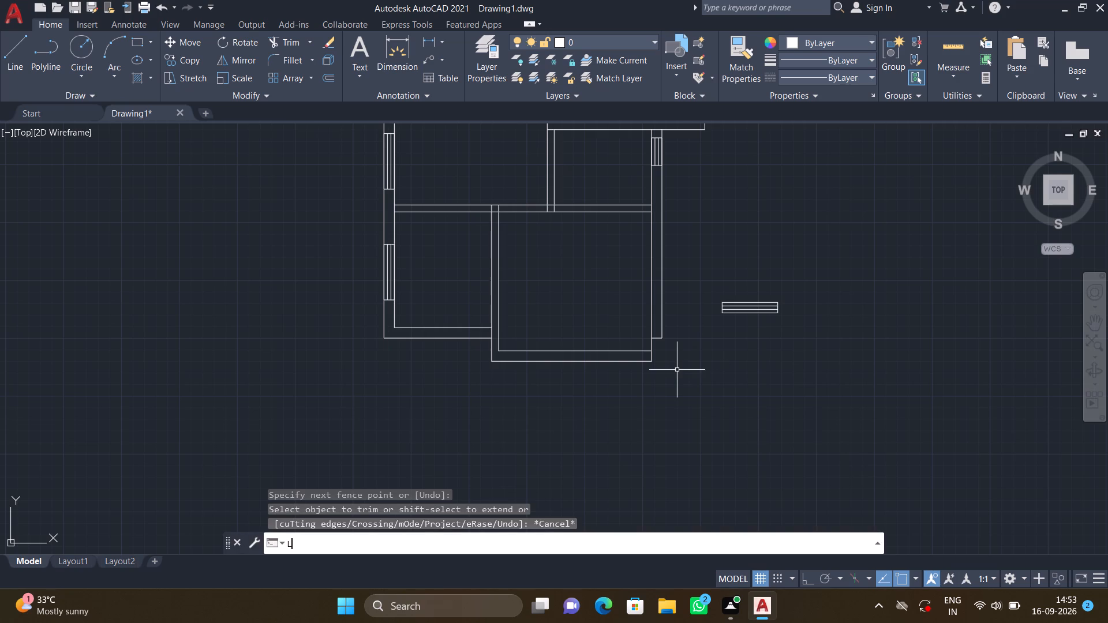
pyautogui.press('Return')
pyautogui.scroll(3, 643, 354)
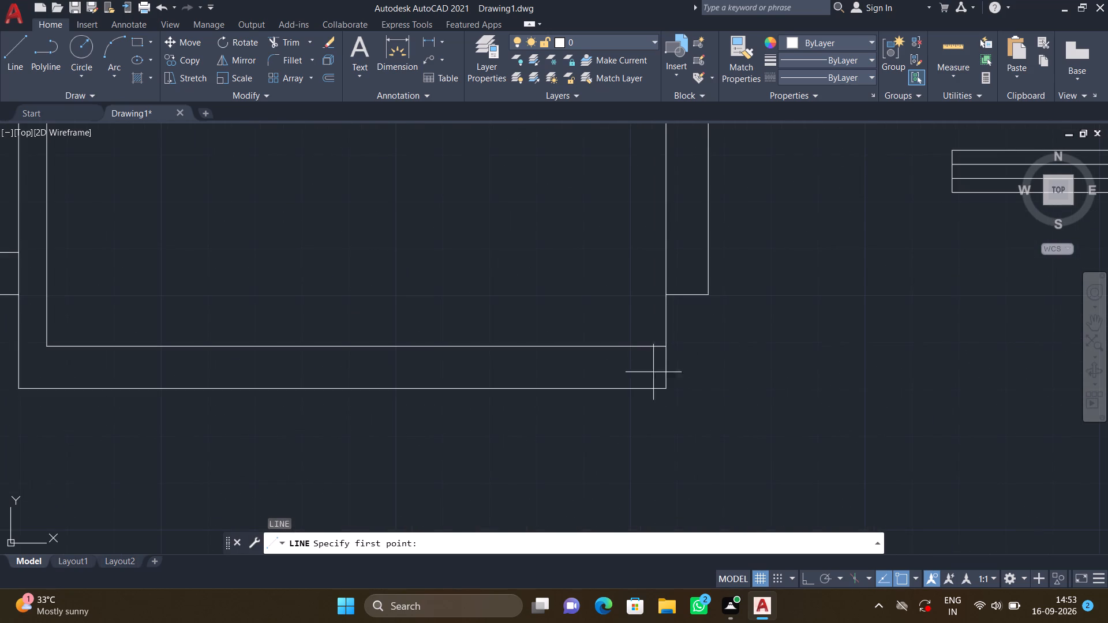
pyautogui.click(667, 390)
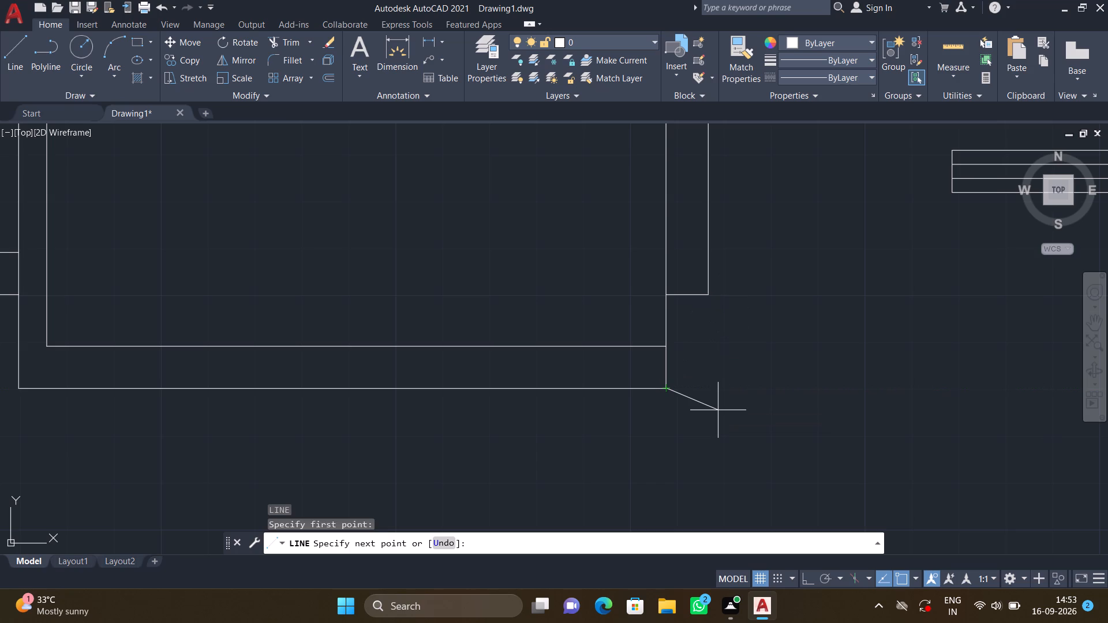
pyautogui.press('F8')
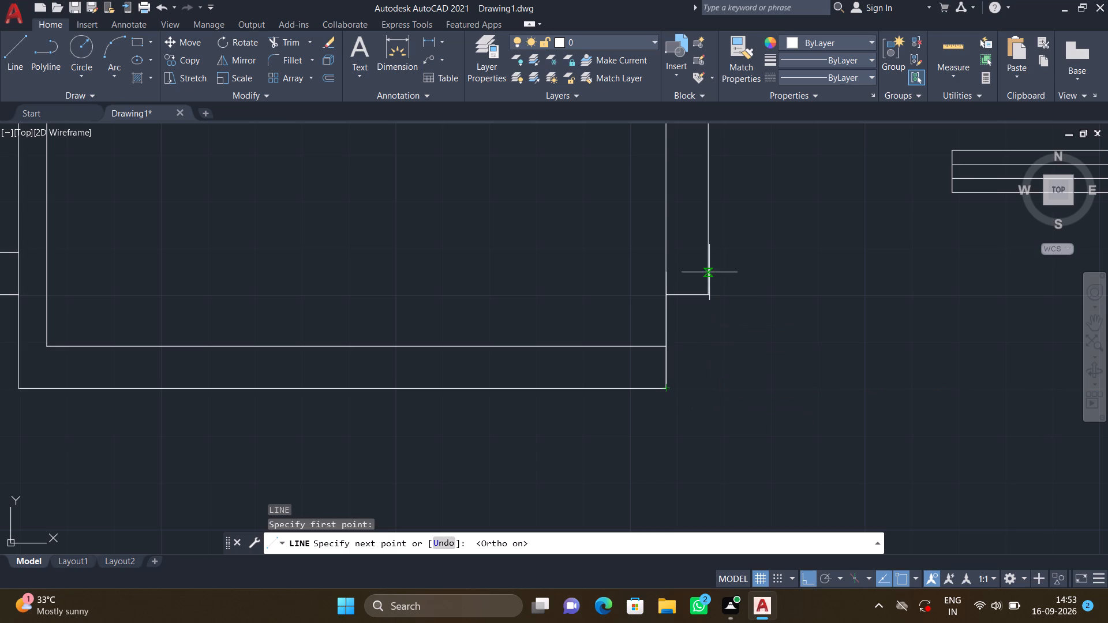
pyautogui.click(708, 388)
pyautogui.press('Return')
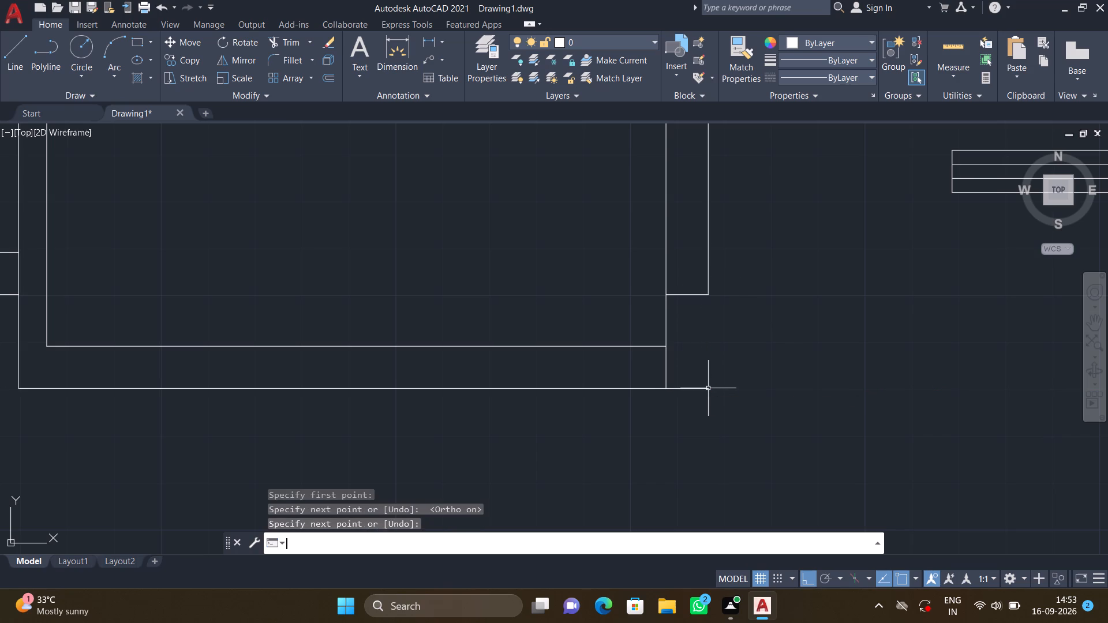
# Erase the old short horizontal line that closes the right outer wall's former lower end.
pyautogui.scroll(1, 673, 306)
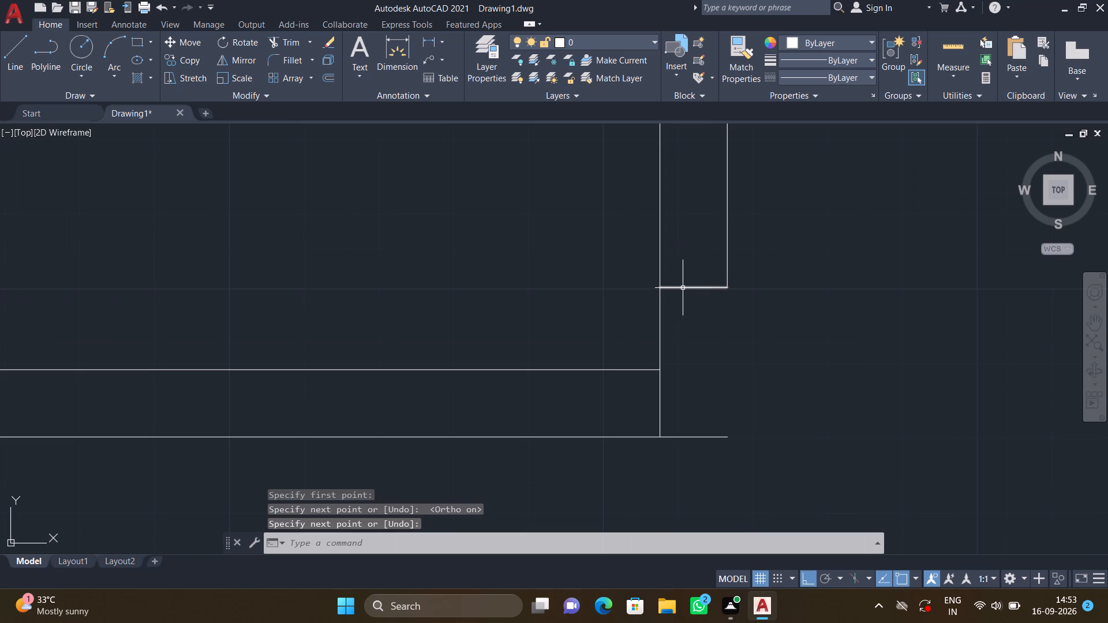
pyautogui.click(684, 287)
pyautogui.press('Delete')
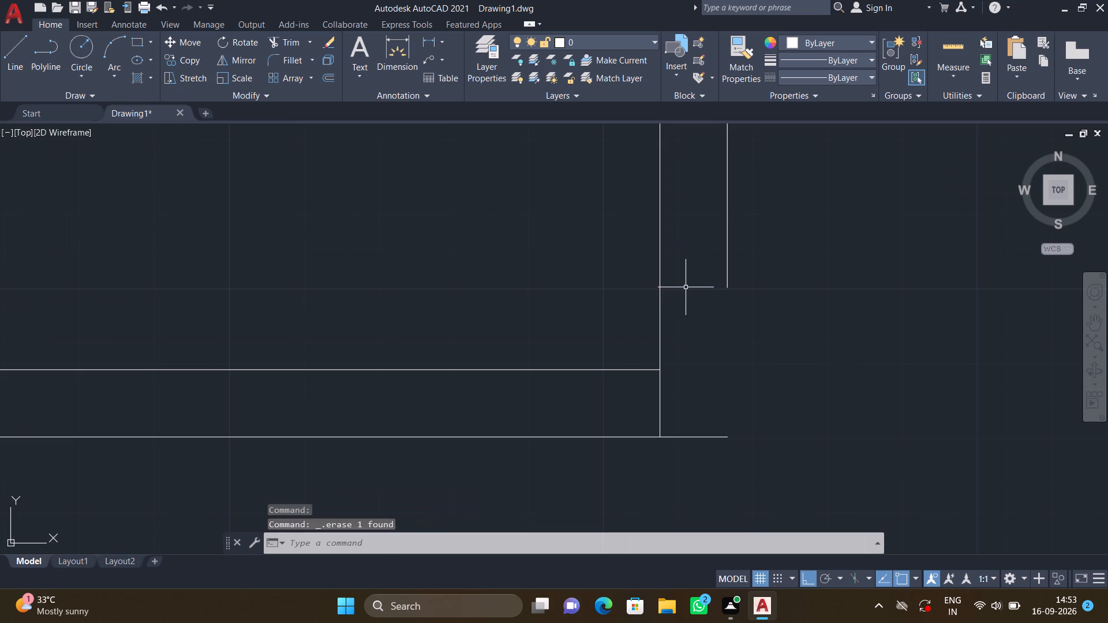
# Extend the right wall's outer line down to the lower line of the new bottom wall.
pyautogui.write('EX')
pyautogui.press('Return')
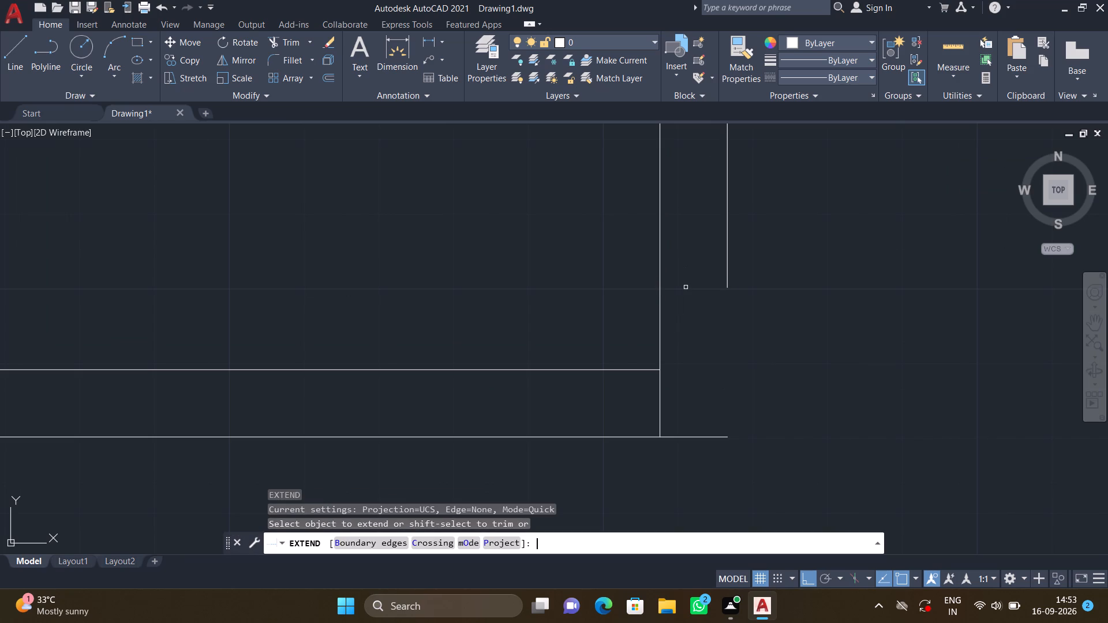
pyautogui.click(729, 279)
pyautogui.press('Return')
pyautogui.scroll(-2, 730, 284)
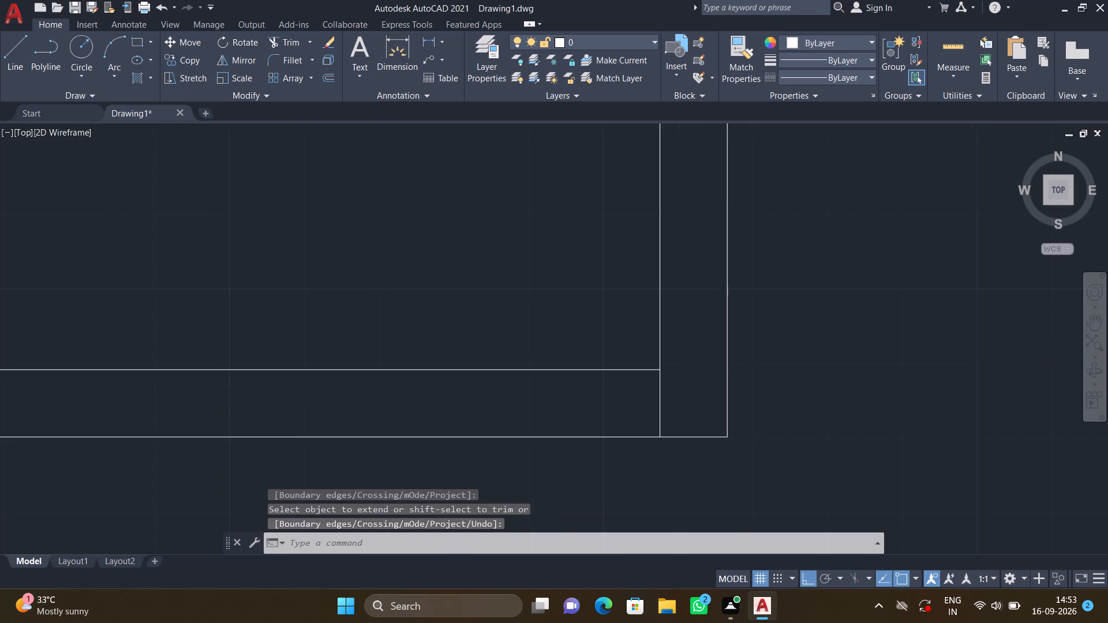
pyautogui.scroll(-1, 401, 376)
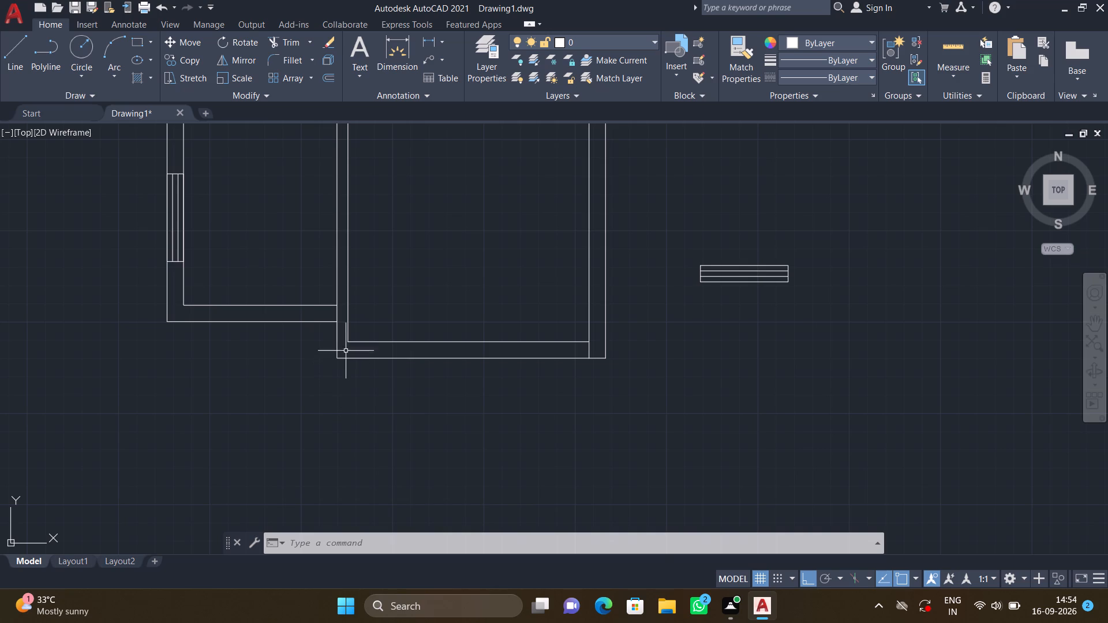
# Extend the bottom wall's inner line across the partition thickness to the partition's left line.
pyautogui.scroll(2, 346, 342)
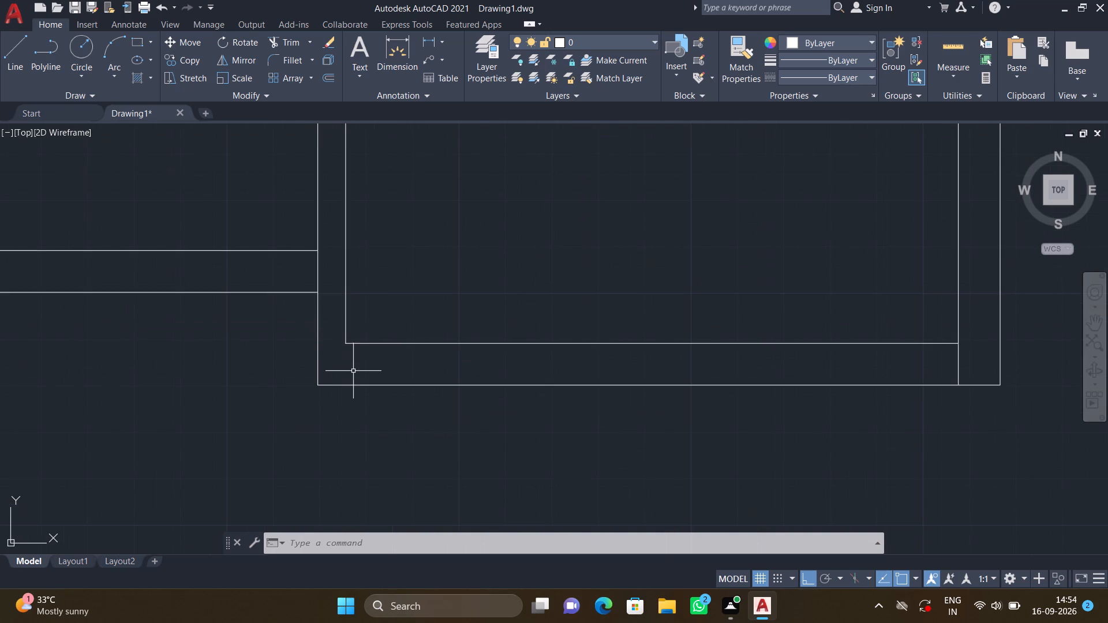
pyautogui.write('EX')
pyautogui.press('Return')
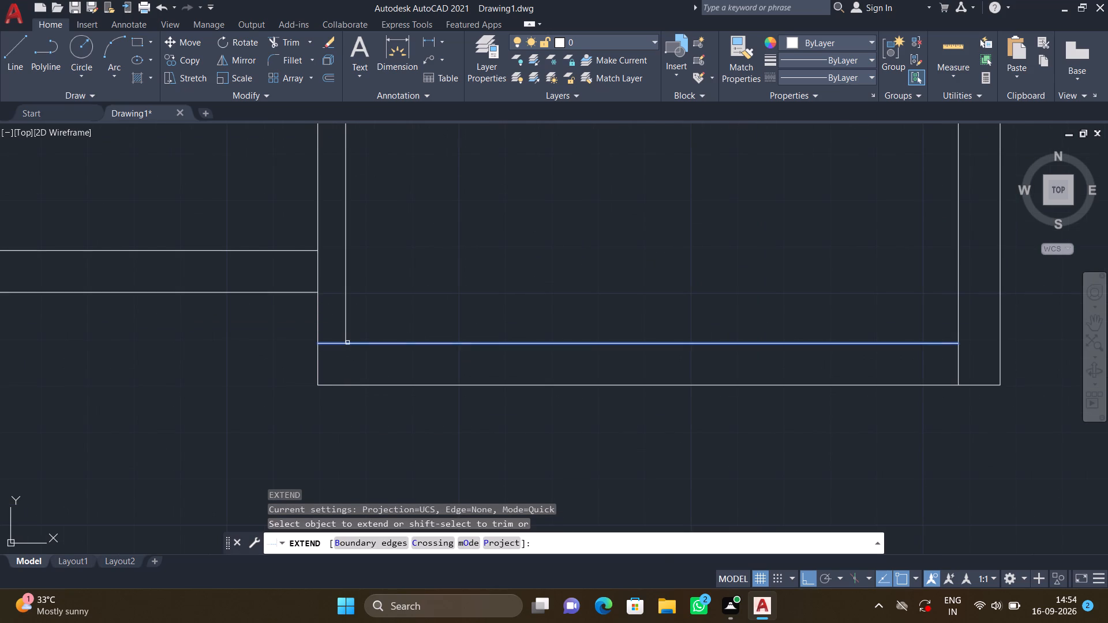
pyautogui.click(347, 343)
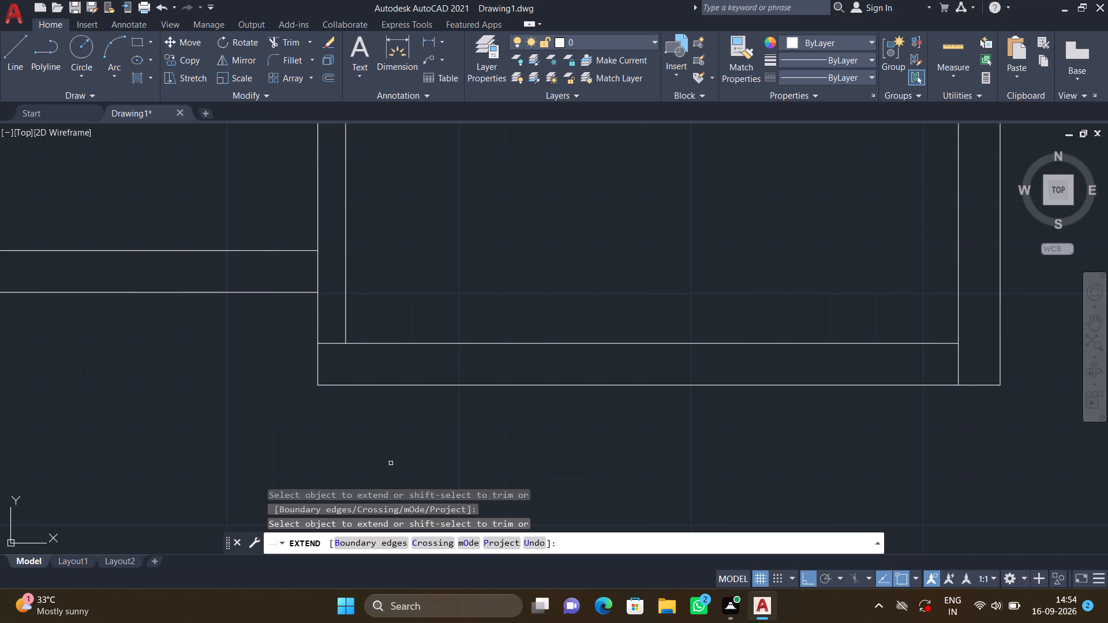
pyautogui.press('Return')
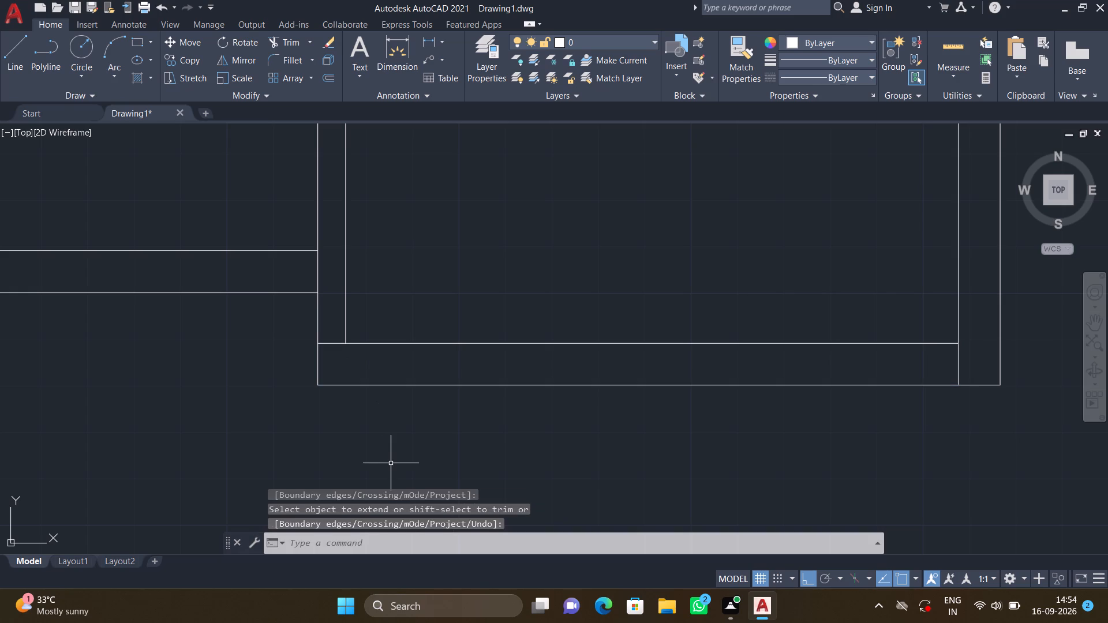
pyautogui.scroll(-2, 413, 462)
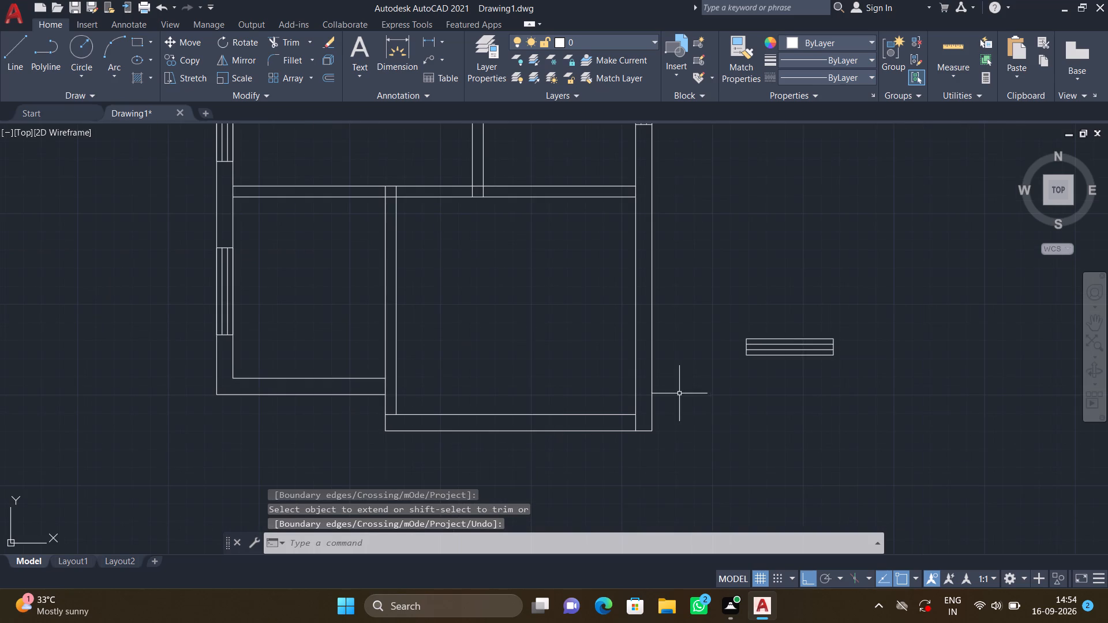
# Trim the right wall's inner line below the bottom wall's inner line to clean the lower-right room's bottom-right corner.
pyautogui.scroll(2, 643, 413)
pyautogui.write('TR')
pyautogui.press('Return')
pyautogui.click(609, 429)
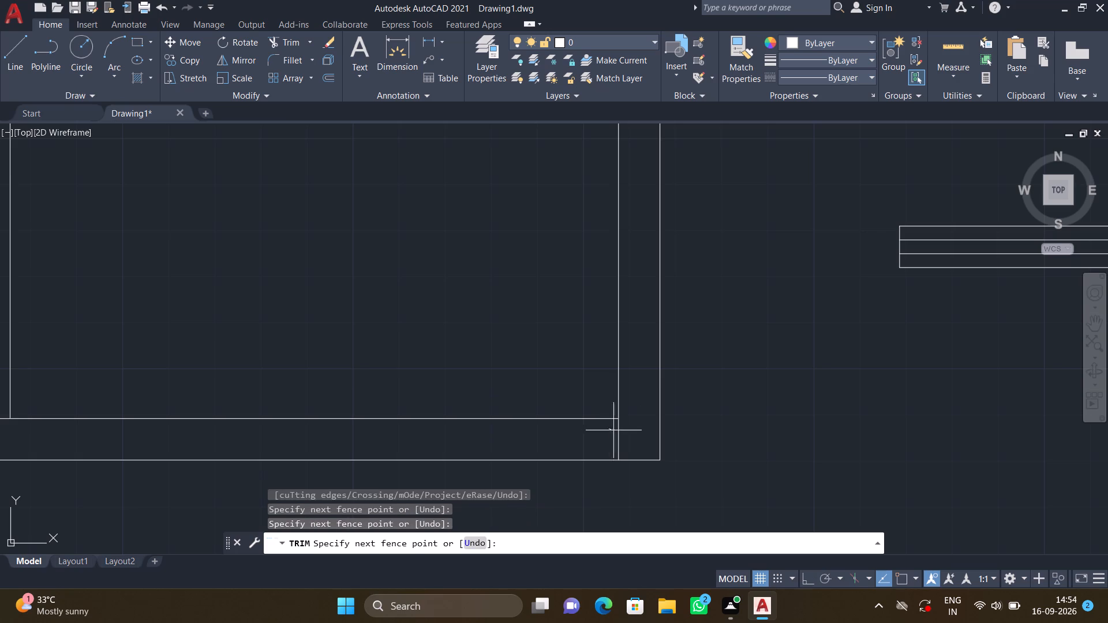
pyautogui.click(634, 431)
pyautogui.press('Return')
pyautogui.scroll(-1, 637, 429)
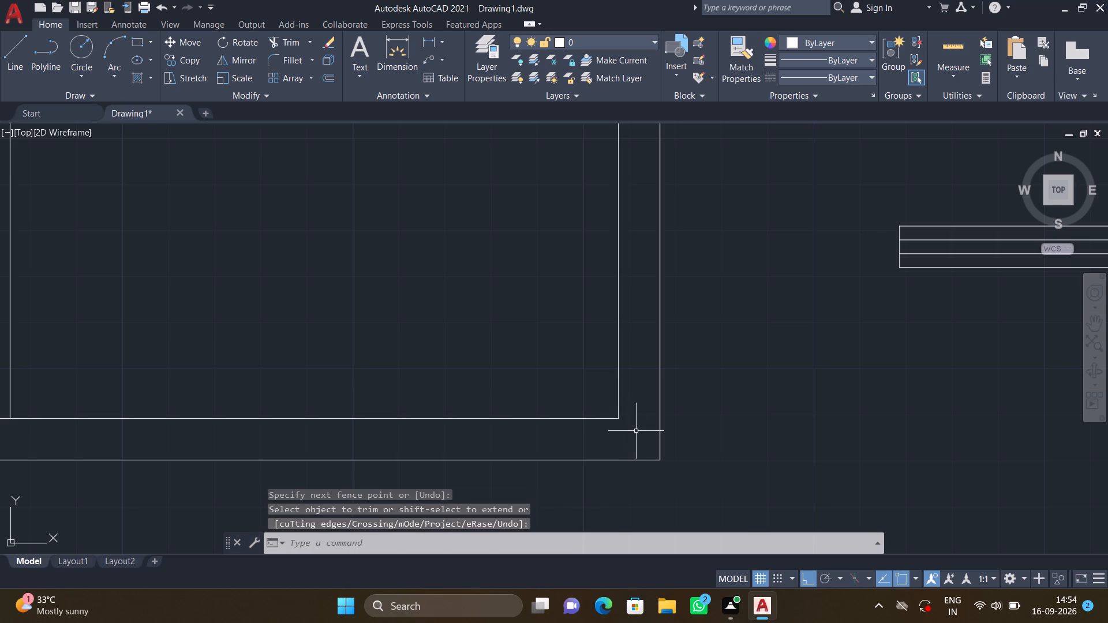
pyautogui.scroll(-2, 637, 429)
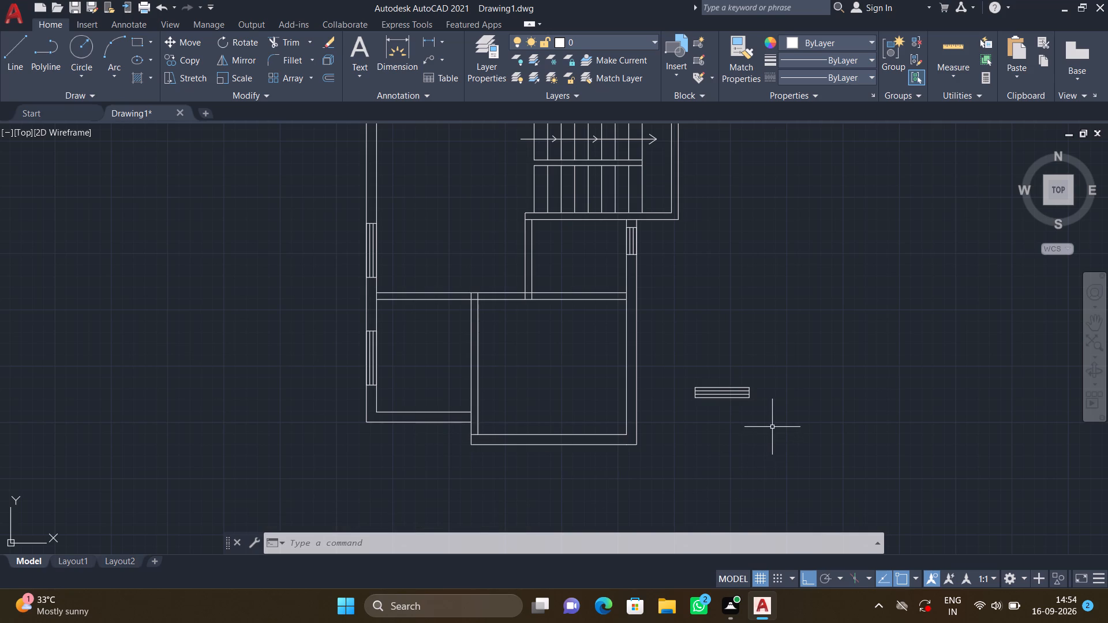
# Copy the spare horizontal window from beside the plan into the lower-right room's bottom wall, near the middle, aligned with the wall's inner line.
pyautogui.write('CO')
pyautogui.press('Return')
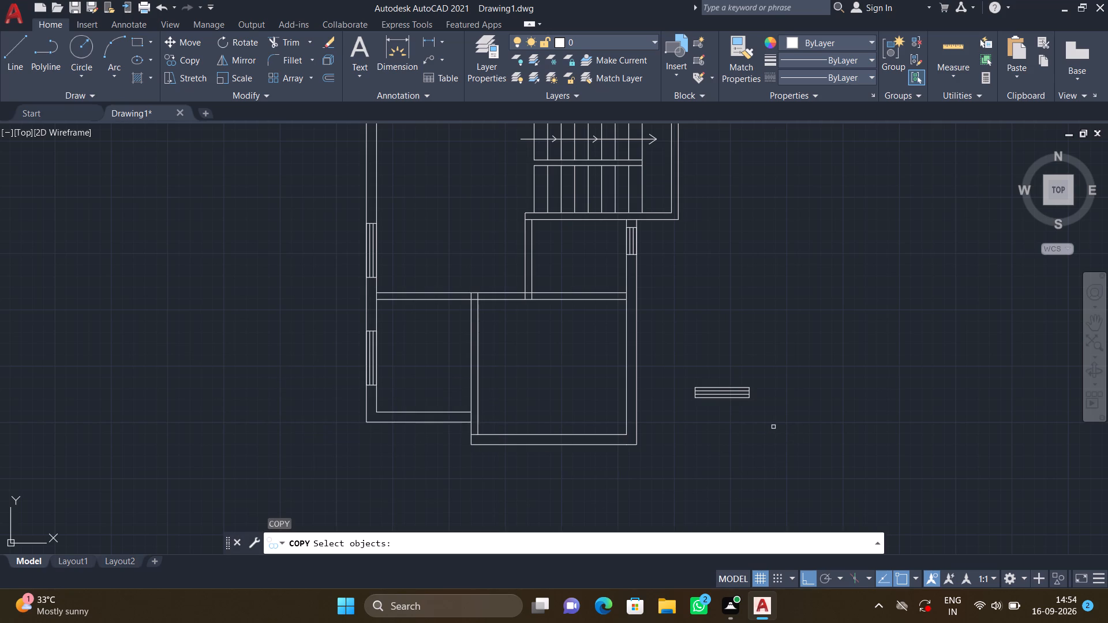
pyautogui.click(774, 423)
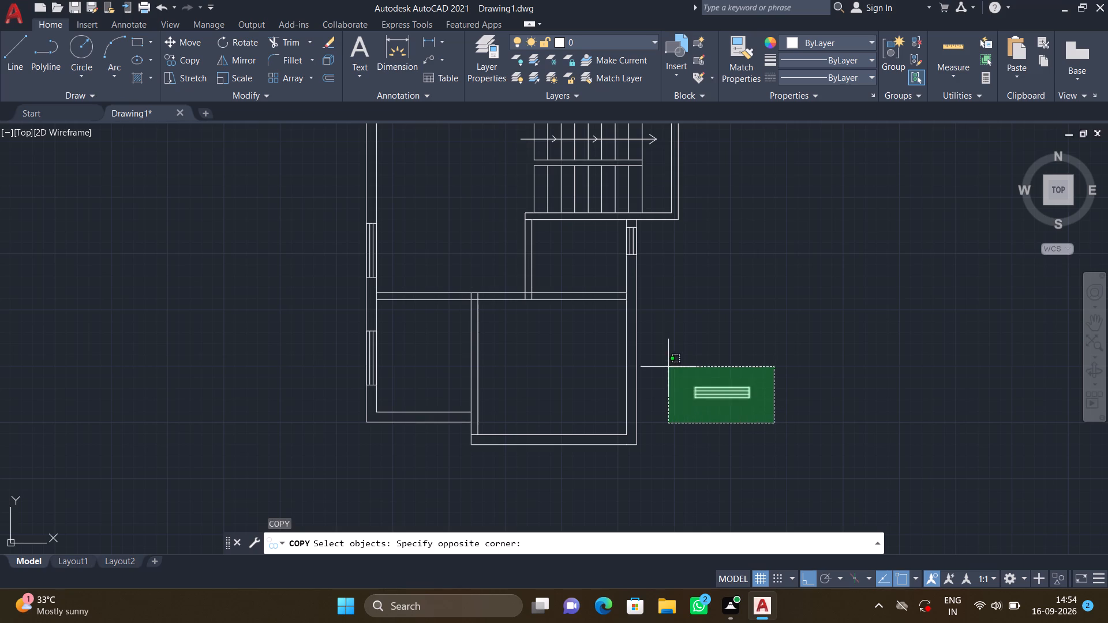
pyautogui.click(668, 366)
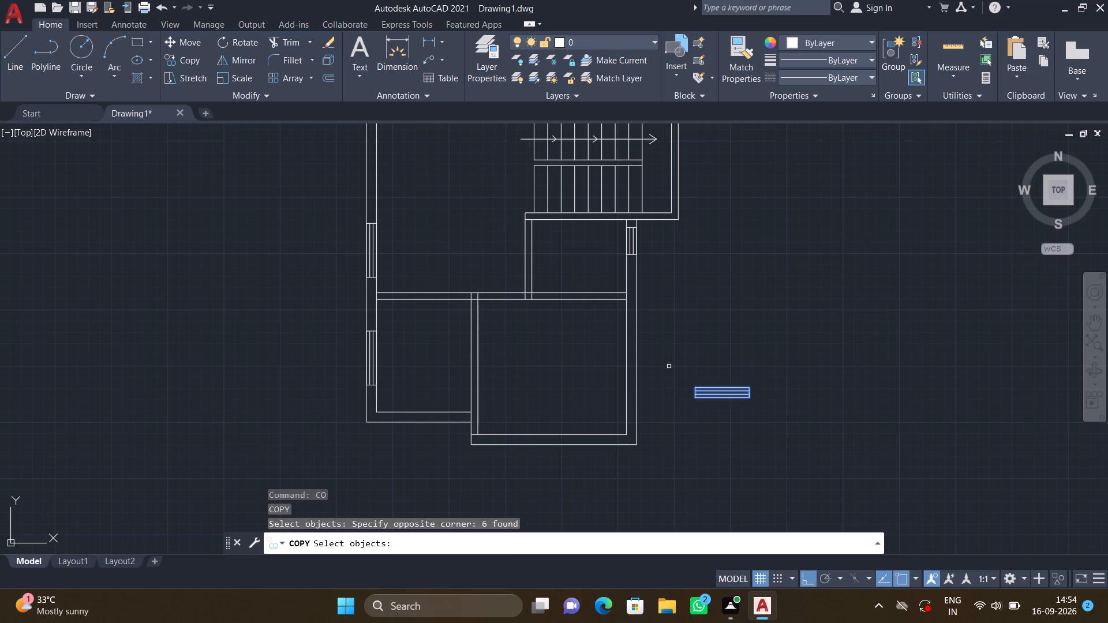
pyautogui.press('F8')
pyautogui.press('Return')
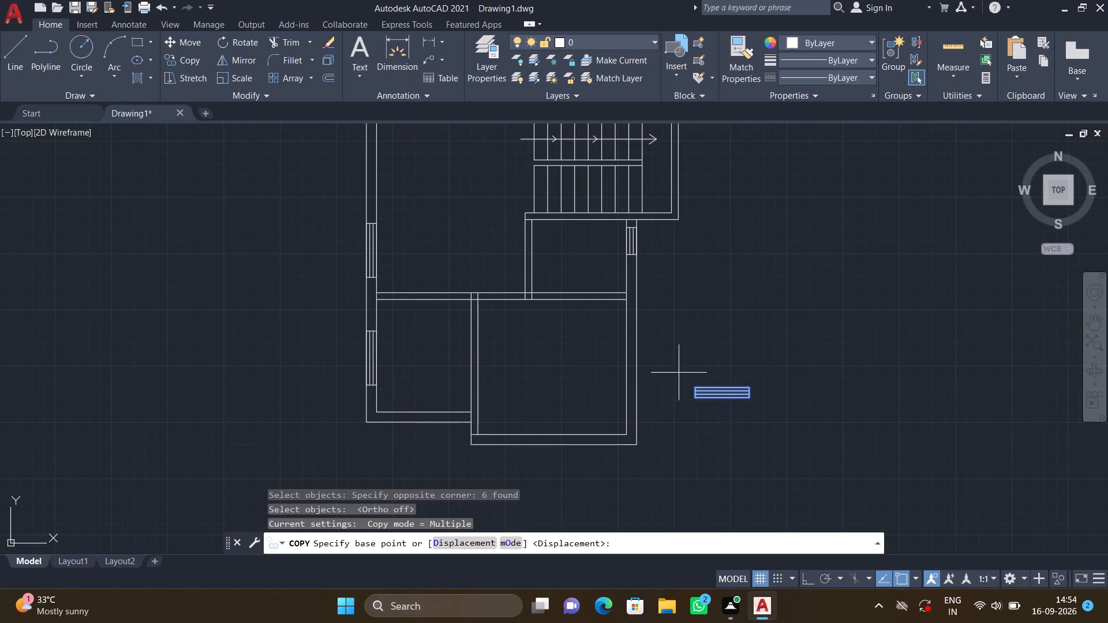
pyautogui.click(697, 388)
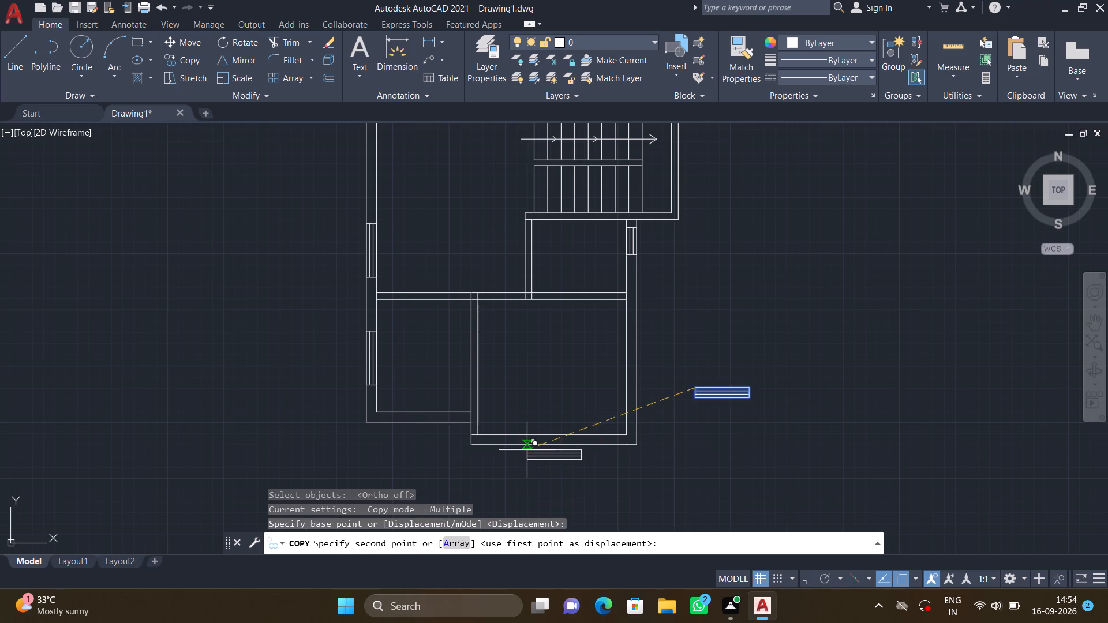
pyautogui.scroll(6, 524, 445)
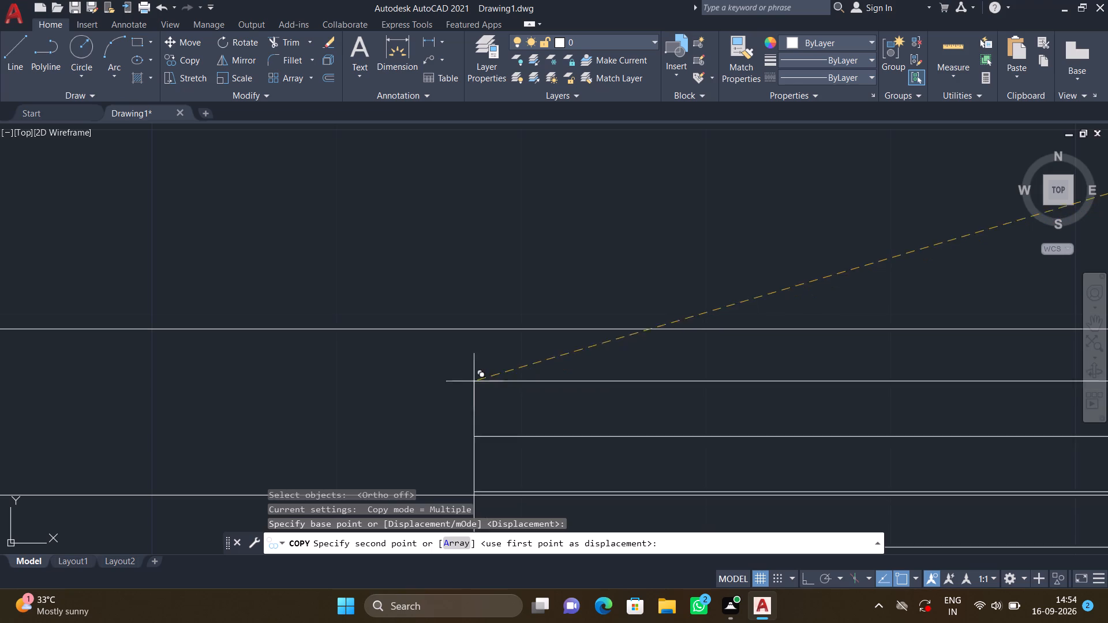
pyautogui.click(431, 328)
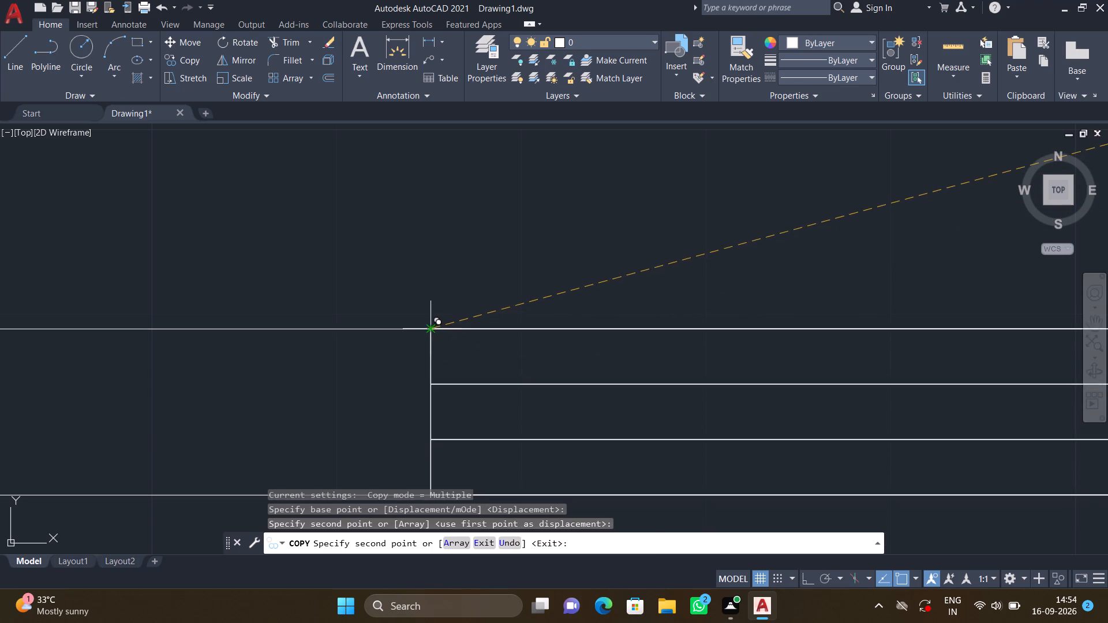
pyautogui.scroll(-5, 449, 264)
pyautogui.press('Return')
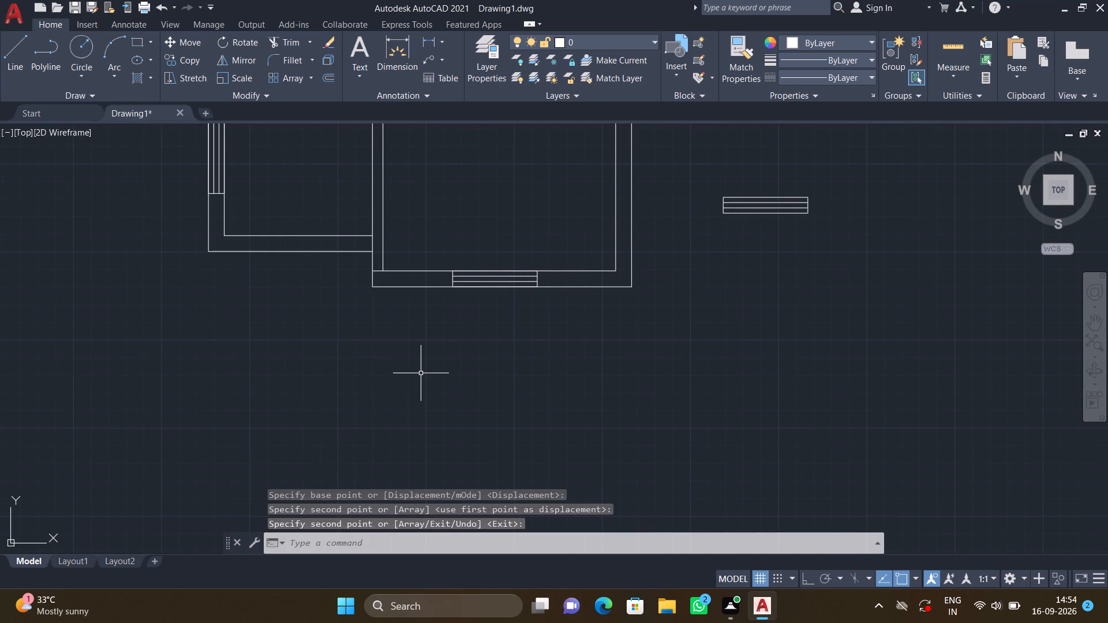
# Erase the spare horizontal window beside the plan.
pyautogui.moveTo(323, 275); pyautogui.dragTo(374, 346, button='middle')
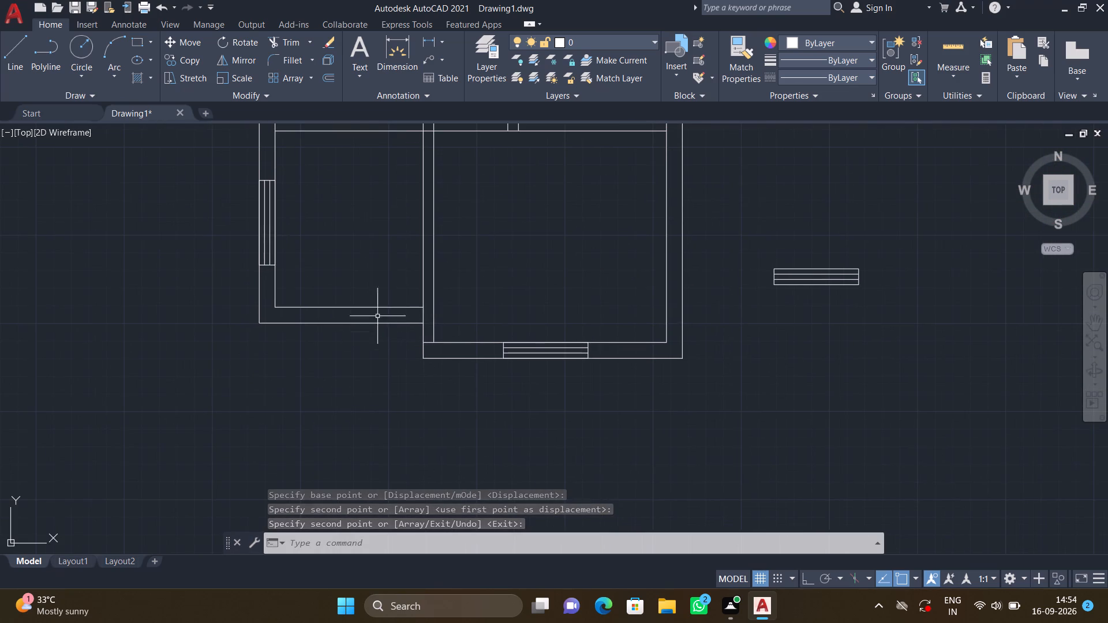
pyautogui.click(888, 312)
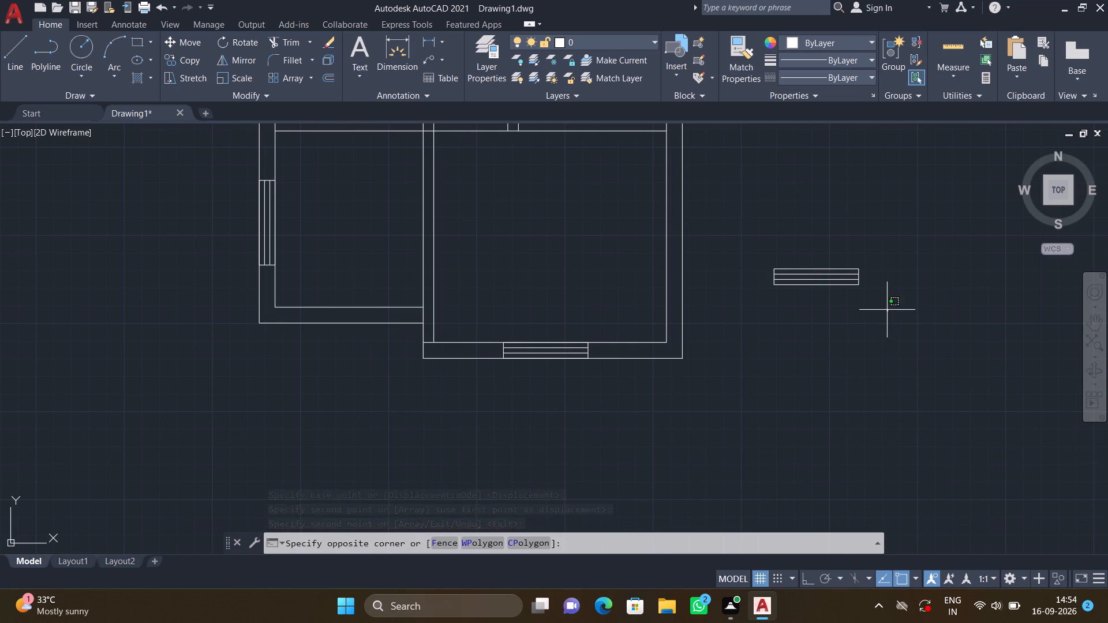
pyautogui.click(740, 254)
pyautogui.press('Delete')
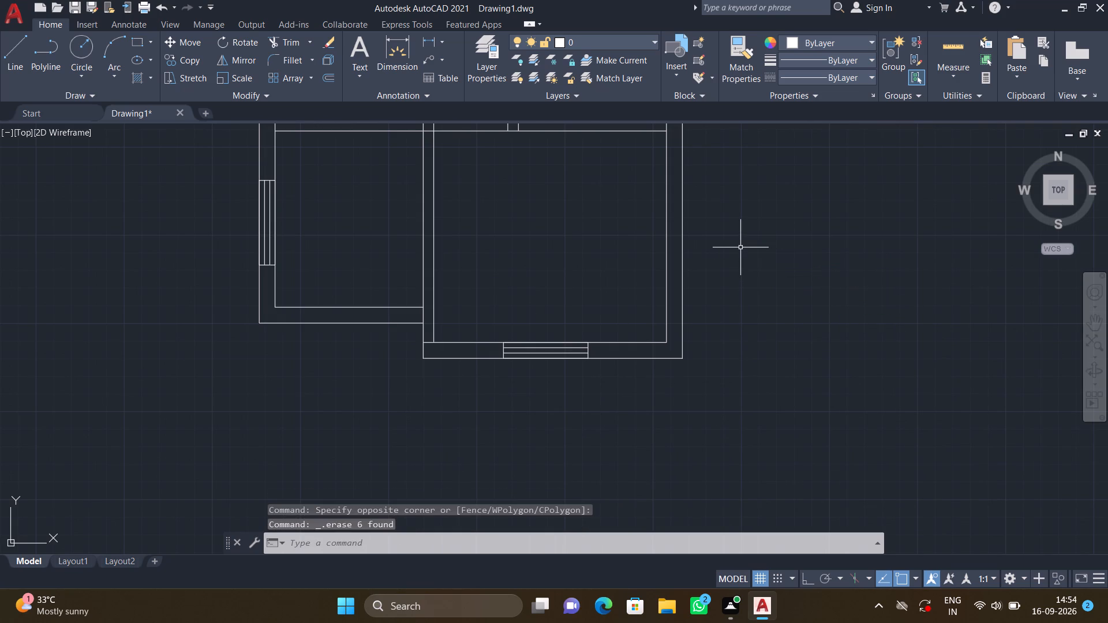
# Draw an end stub on the staircase's lower wall, running its outer line about 6.5" left past the partition and up to the inner line's level.
pyautogui.scroll(-1, 737, 261)
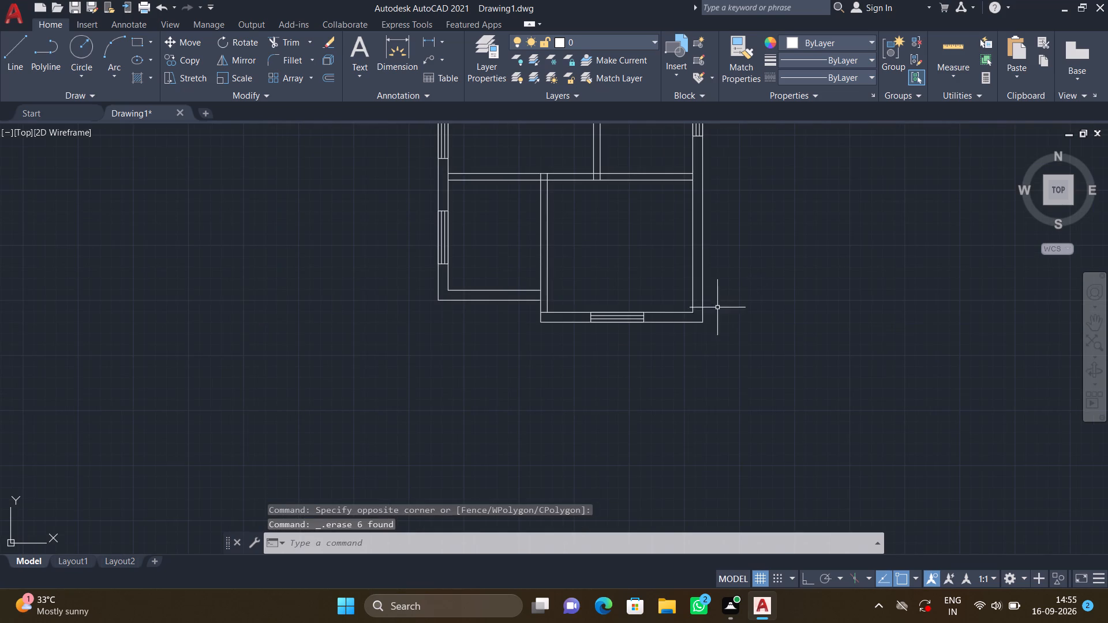
pyautogui.moveTo(672, 359); pyautogui.dragTo(637, 460, button='middle')
pyautogui.scroll(-1, 672, 359)
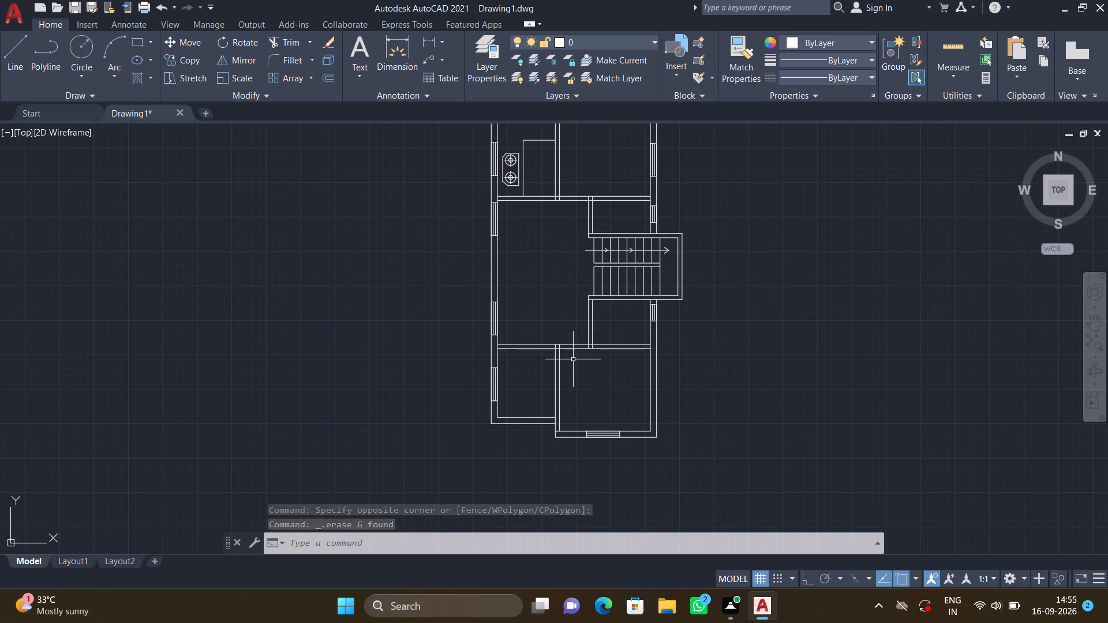
pyautogui.moveTo(546, 284); pyautogui.dragTo(478, 363, button='middle')
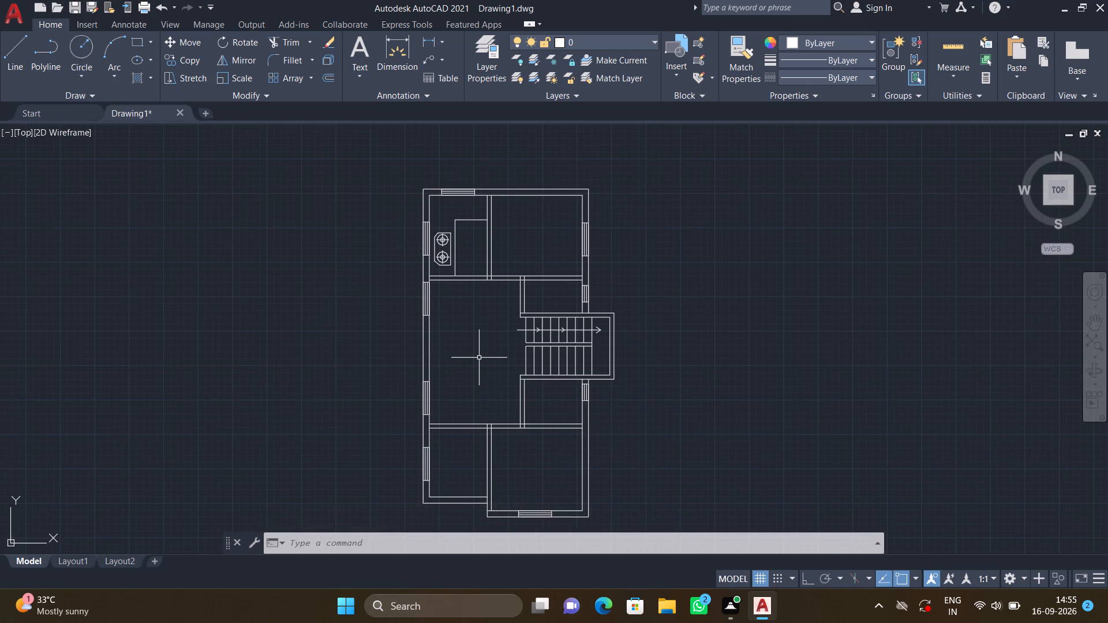
pyautogui.scroll(2, 522, 378)
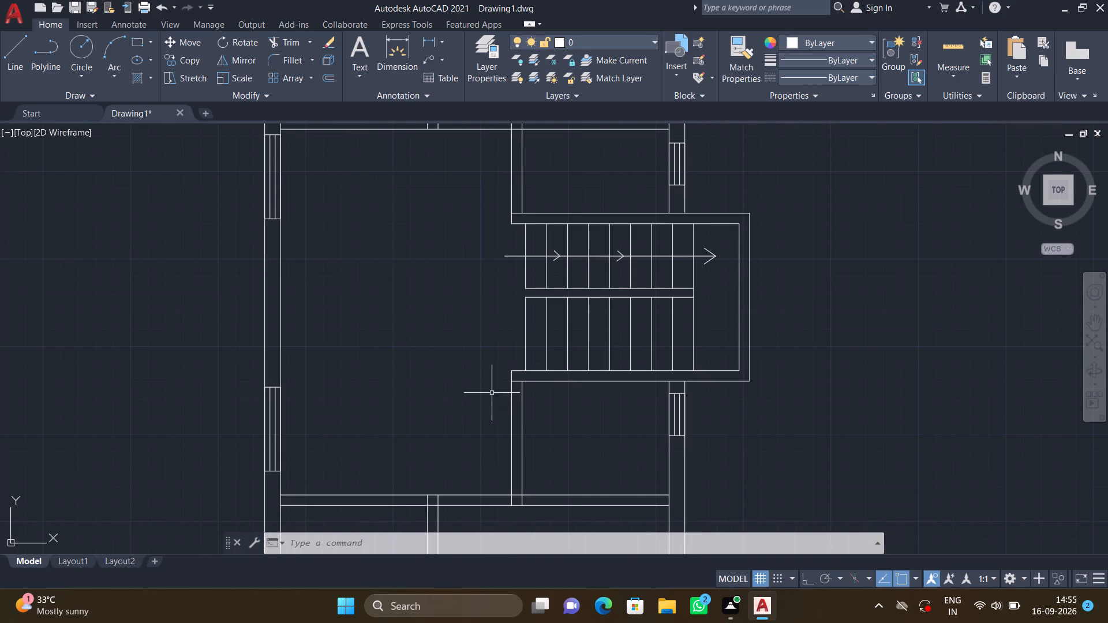
pyautogui.press('l')
pyautogui.press('Return')
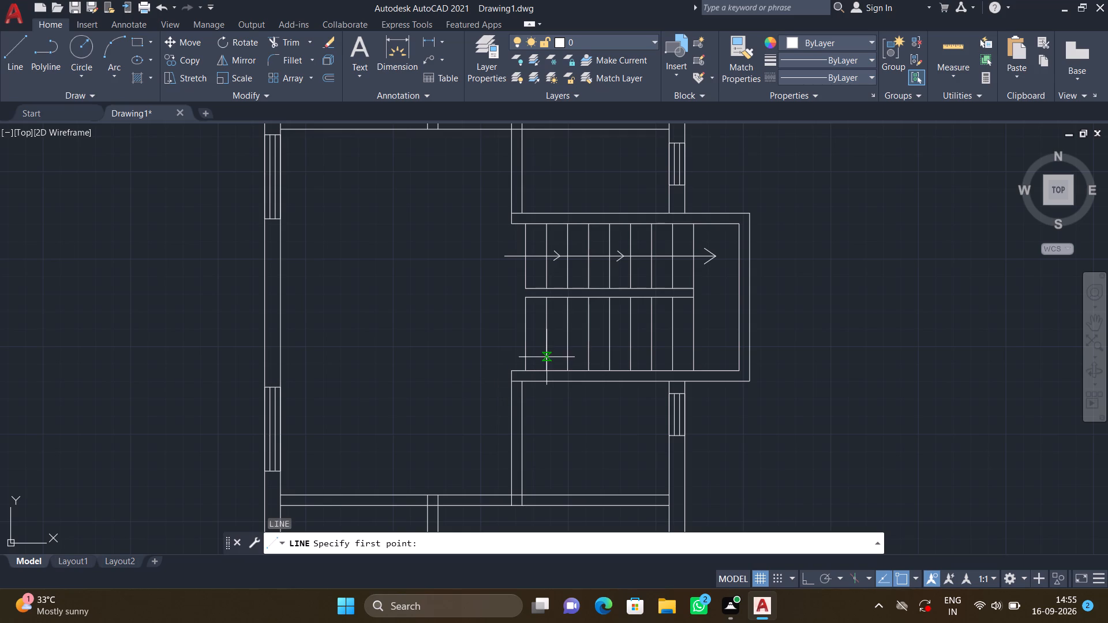
pyautogui.scroll(3, 506, 391)
pyautogui.click(512, 354)
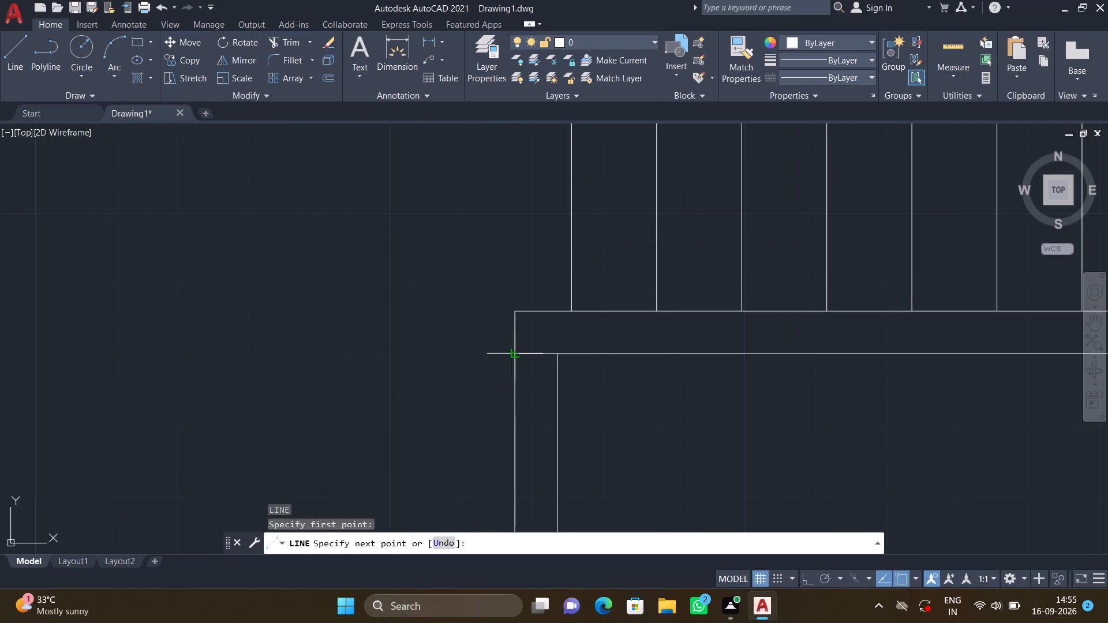
pyautogui.click(469, 354)
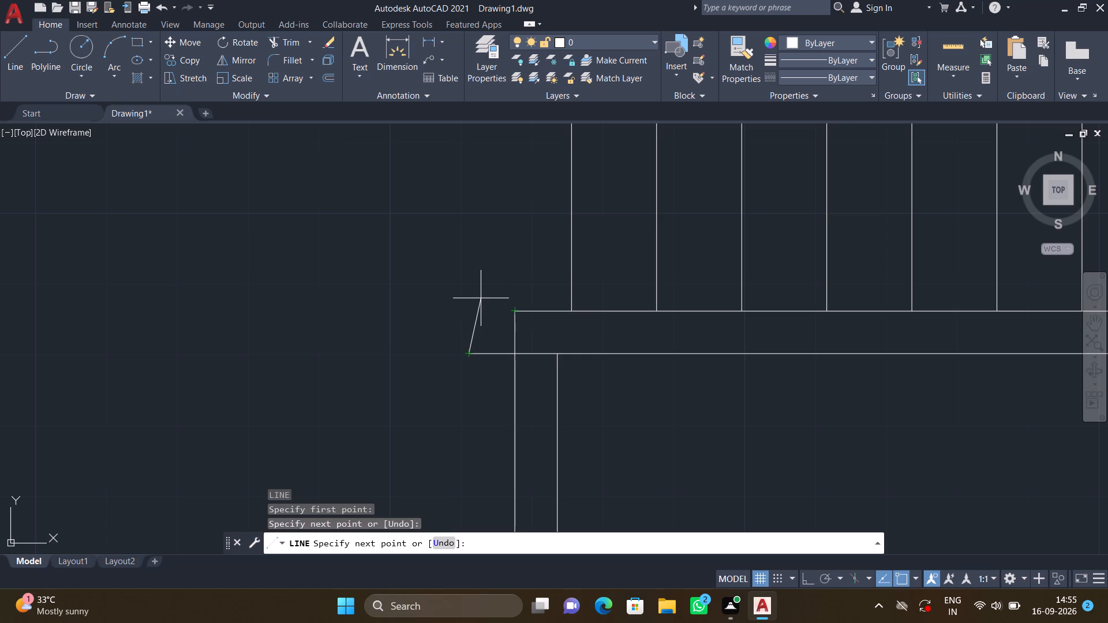
pyautogui.press('F8')
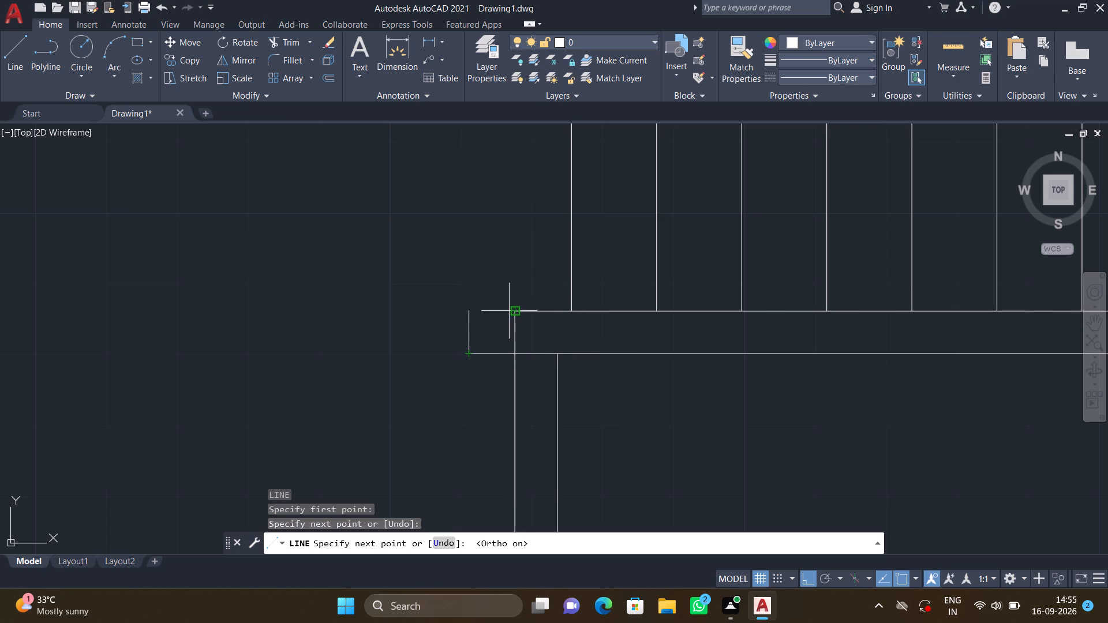
pyautogui.click(470, 310)
pyautogui.press('Return')
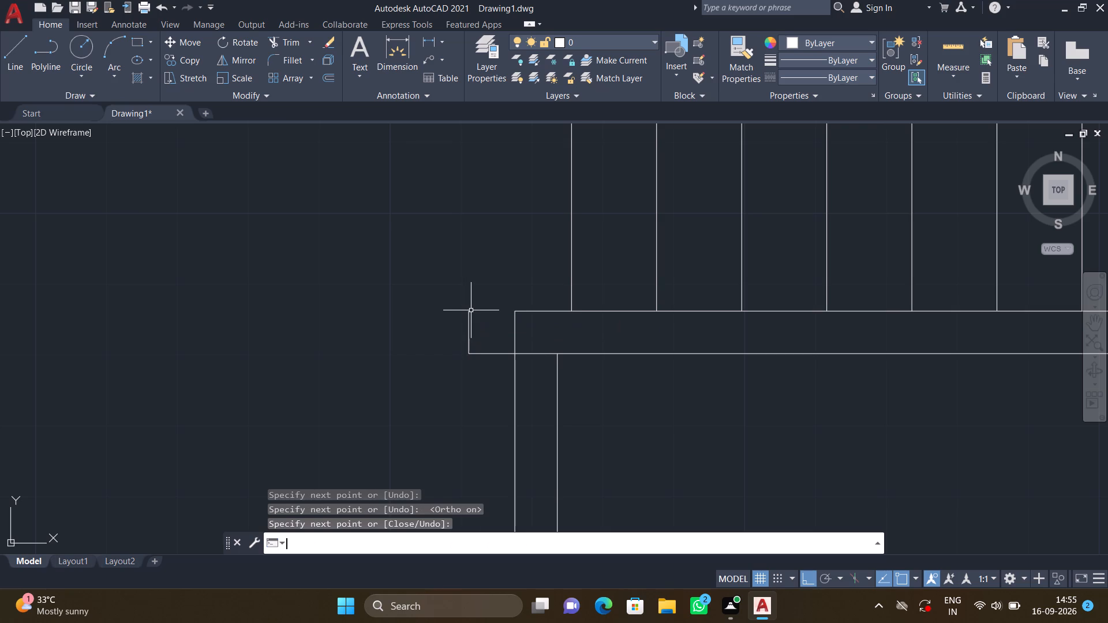
# Extend the staircase lower wall's inner line left to the new stub's end line.
pyautogui.write('EX')
pyautogui.press('Return')
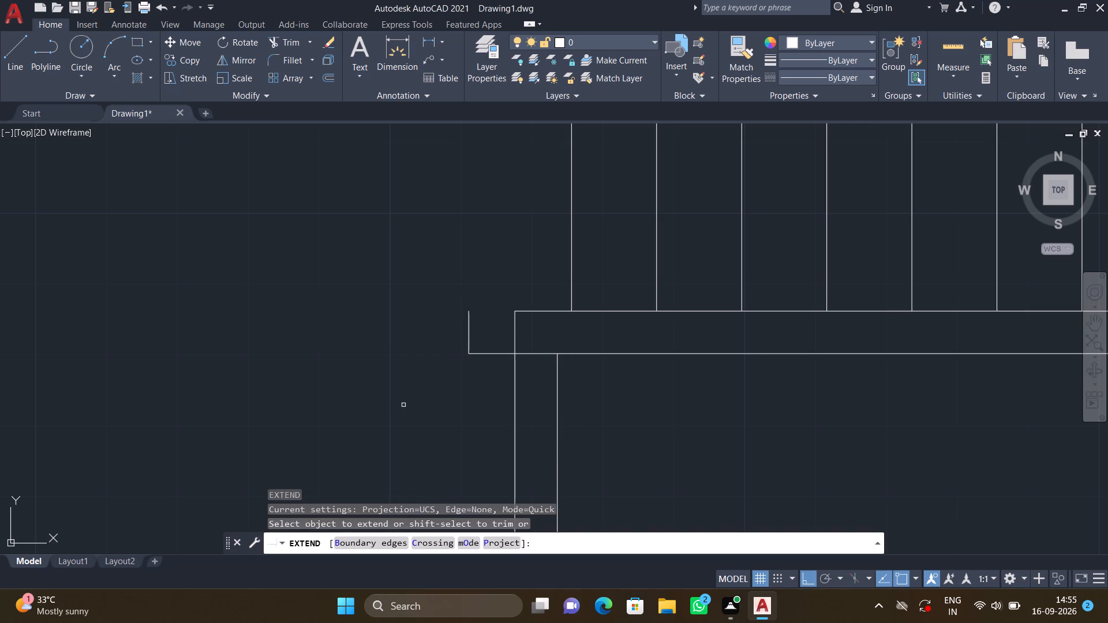
pyautogui.click(521, 311)
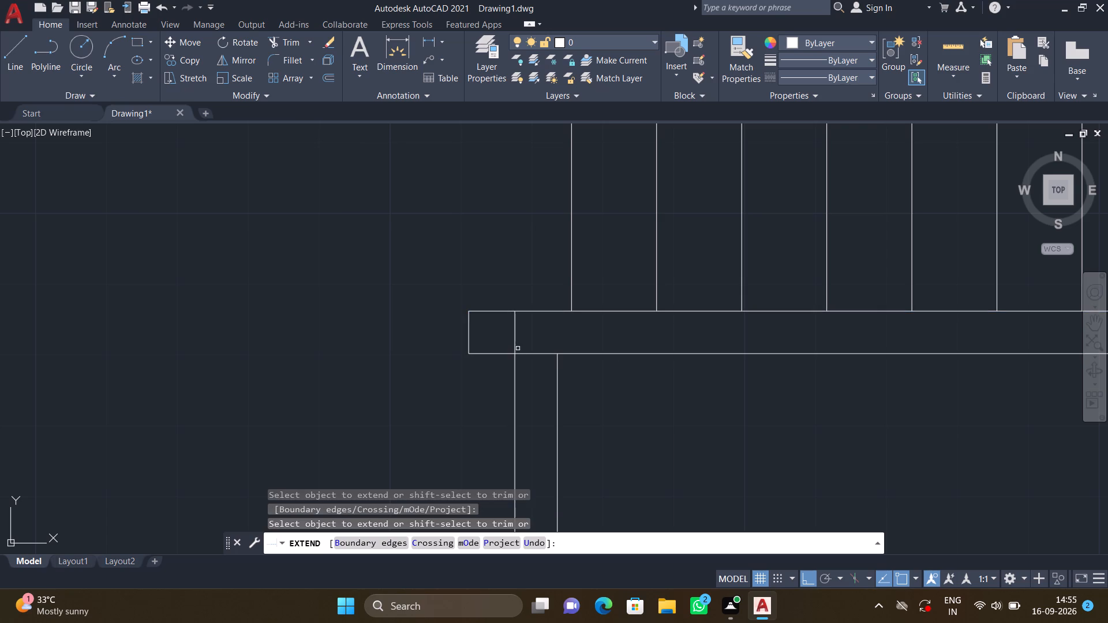
pyautogui.press('Return')
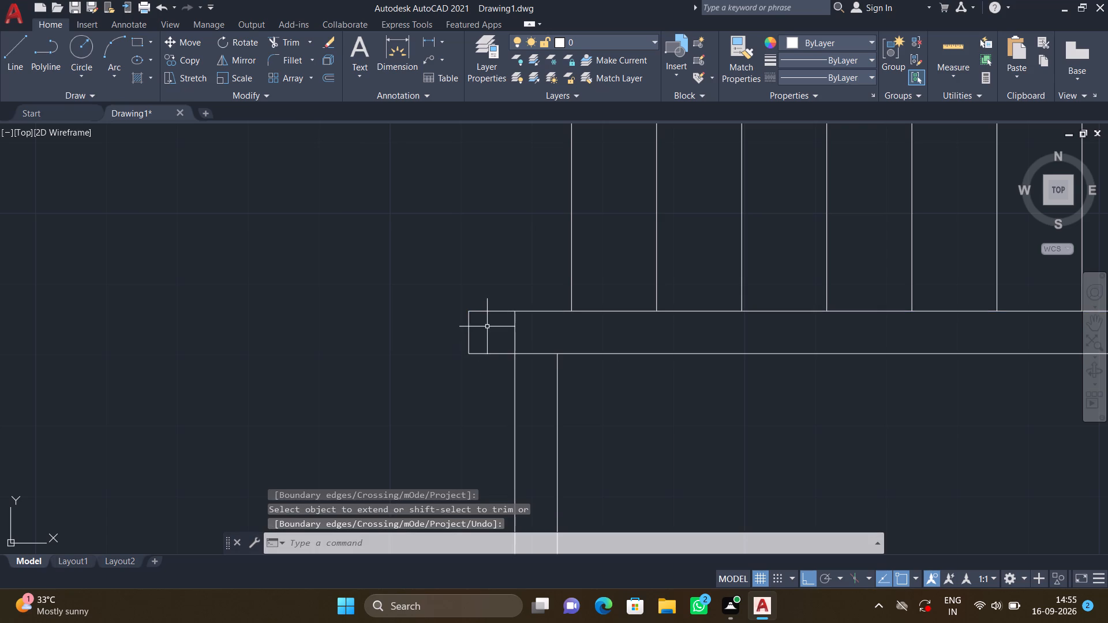
# Trim the old wall end line inside the stub and the outer line across the partition thickness to clean the junction below the staircase.
pyautogui.write('TR')
pyautogui.press('Return')
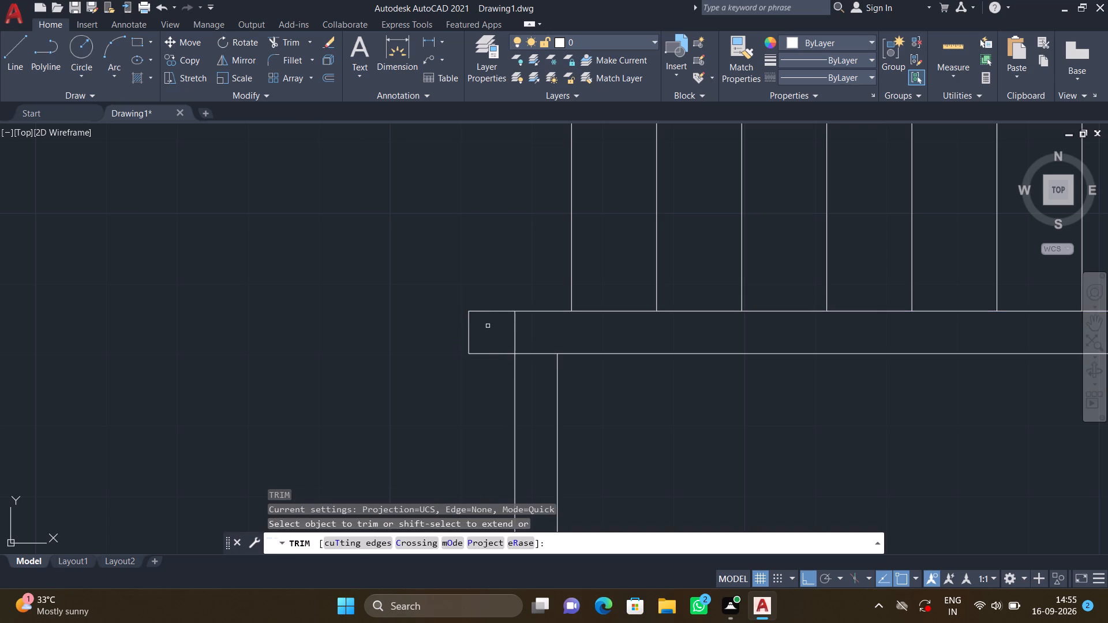
pyautogui.click(495, 328)
pyautogui.click(537, 331)
pyautogui.click(522, 335)
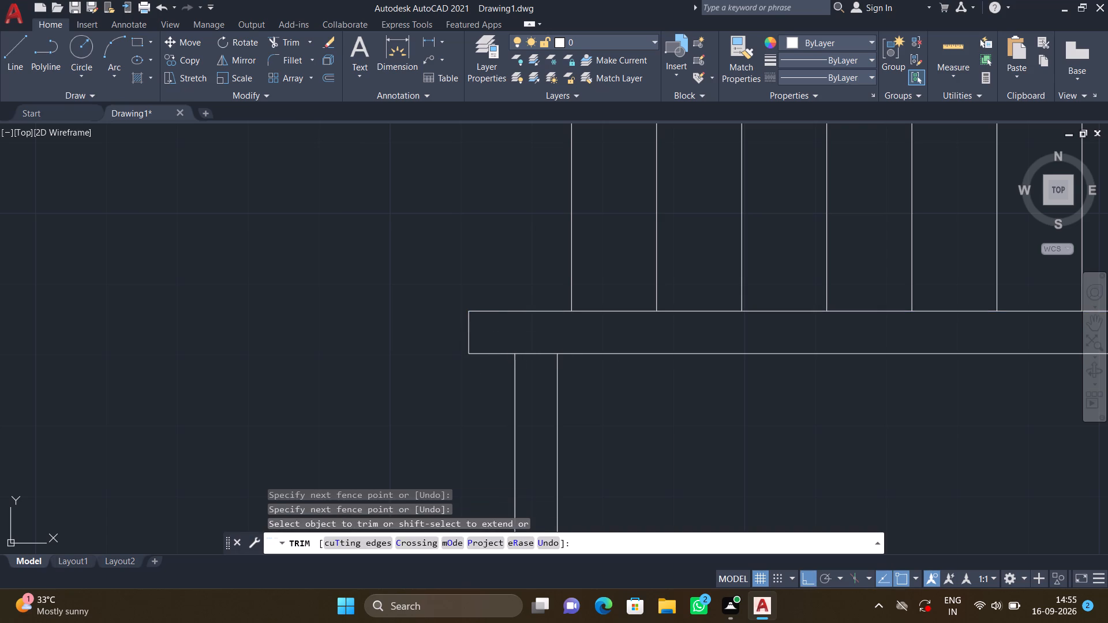
pyautogui.click(541, 374)
pyautogui.press('Return')
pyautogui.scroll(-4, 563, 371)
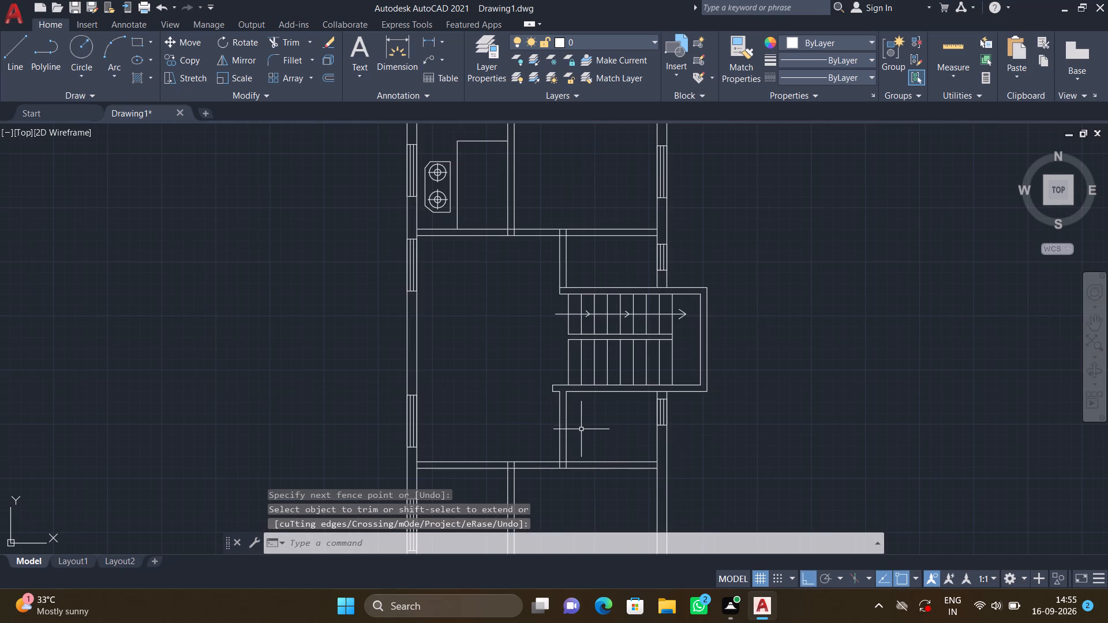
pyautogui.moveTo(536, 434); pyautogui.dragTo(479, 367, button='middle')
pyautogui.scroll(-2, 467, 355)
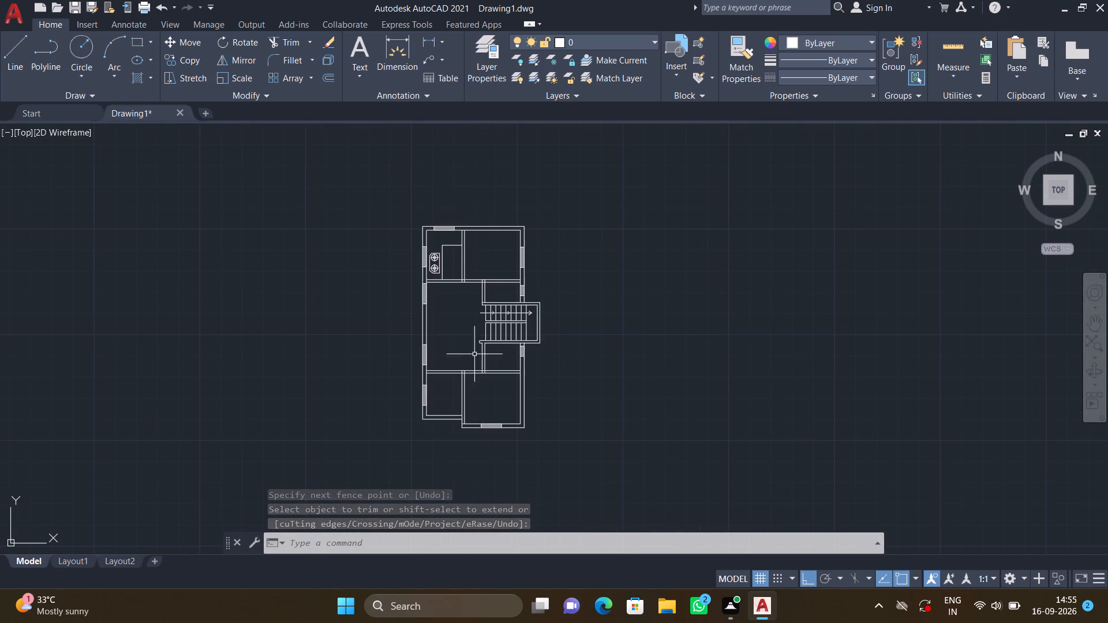
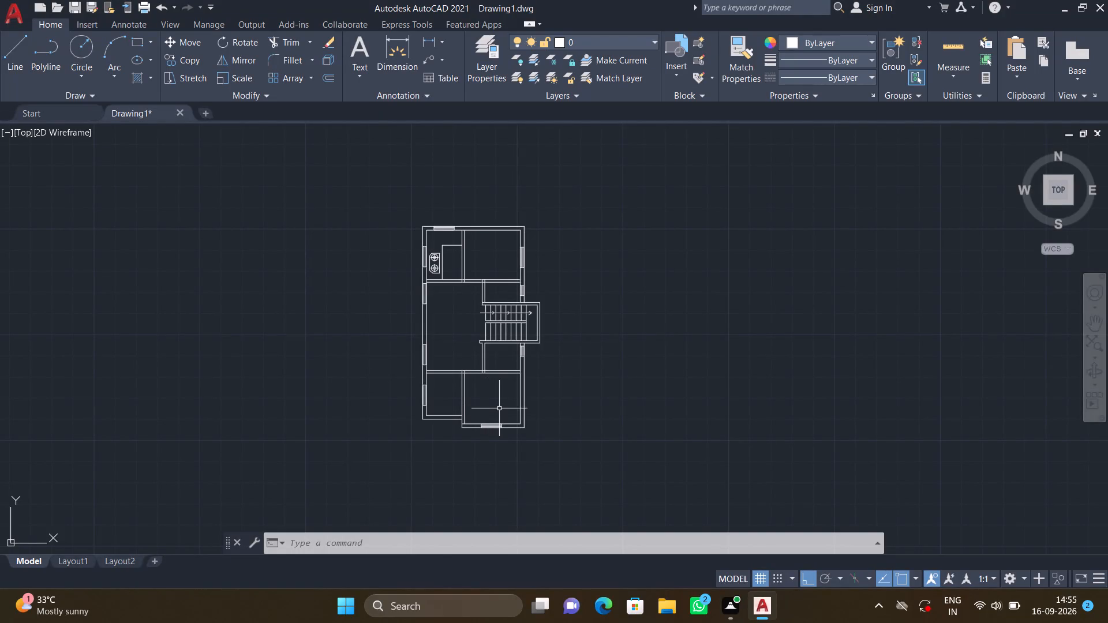
# Examine the plan and quick-measure the two rooms at its south end, below the staircase.
pyautogui.moveTo(496, 403); pyautogui.dragTo(473, 403, button='middle')
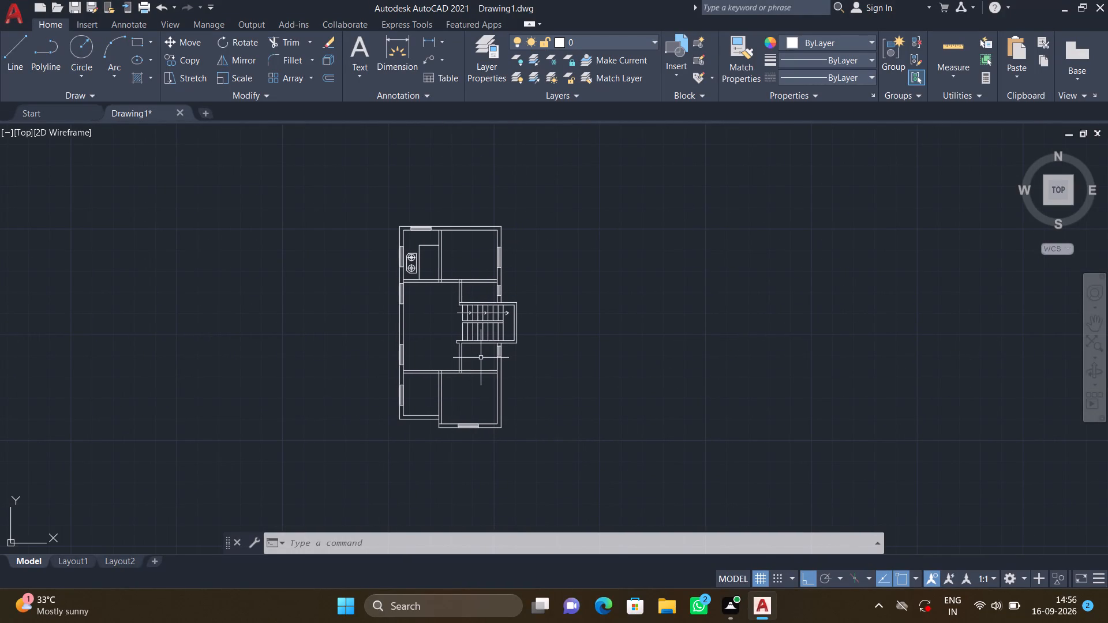
pyautogui.scroll(1, 473, 351)
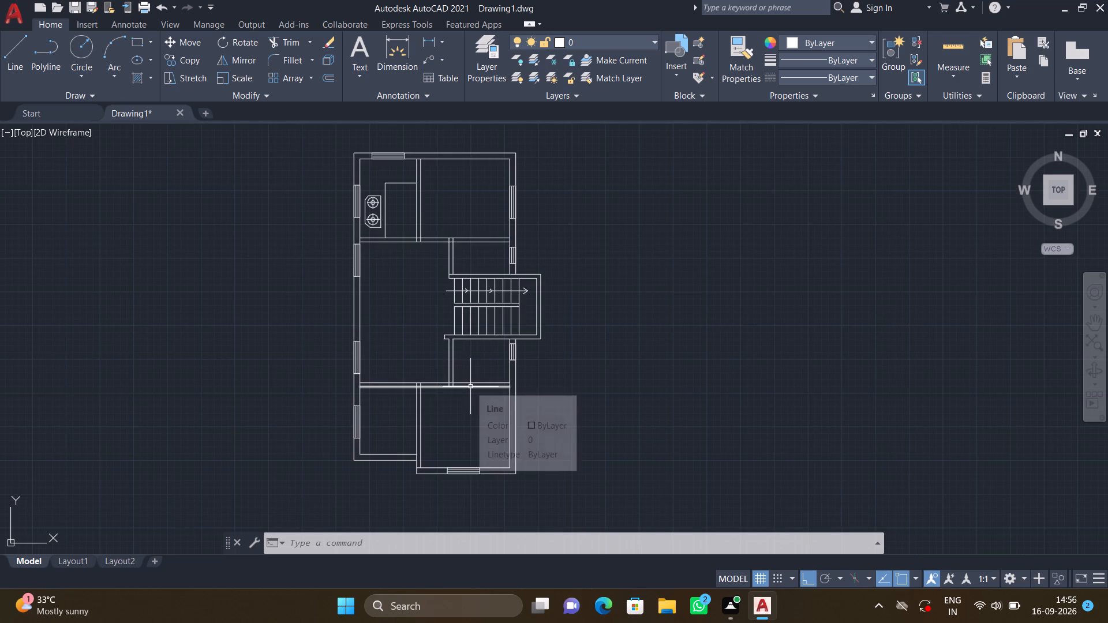
pyautogui.moveTo(447, 404); pyautogui.dragTo(430, 407, button='middle')
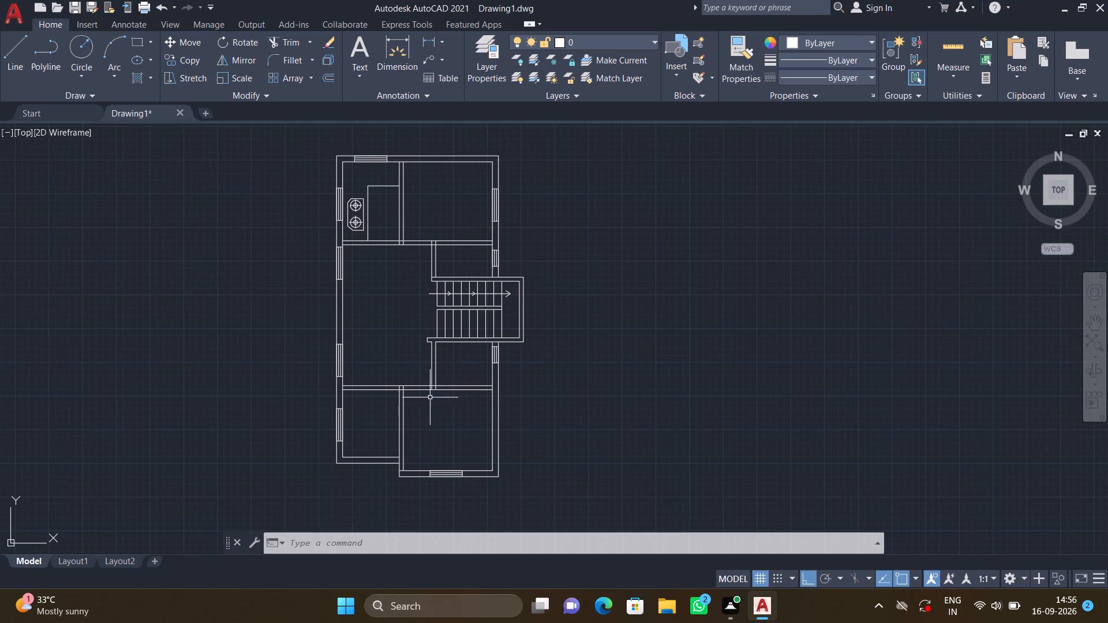
pyautogui.scroll(1, 440, 394)
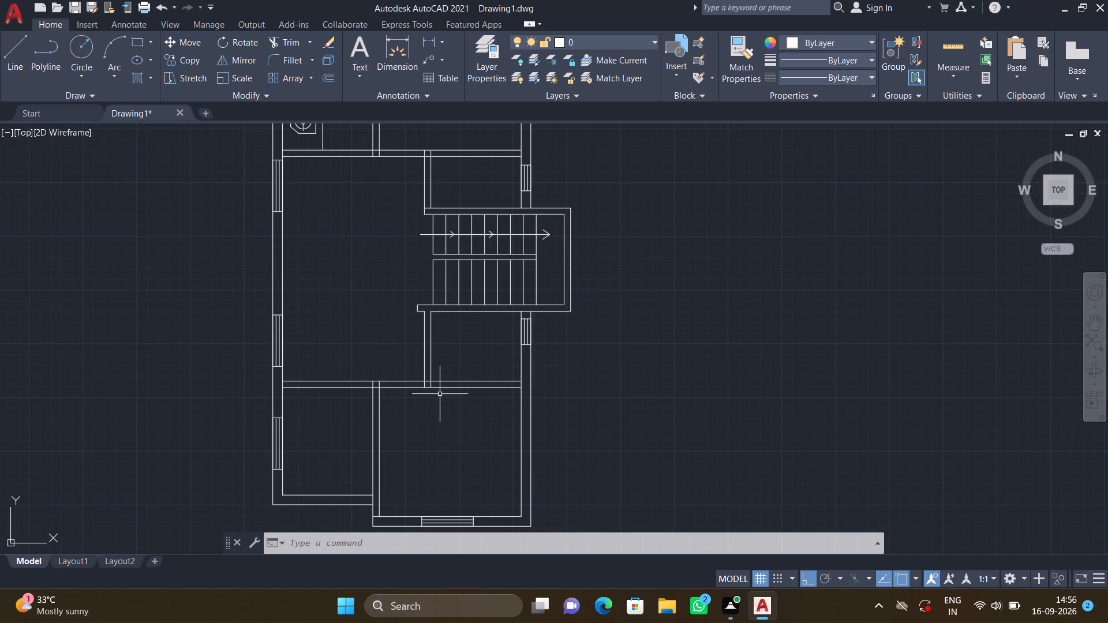
pyautogui.scroll(1, 440, 392)
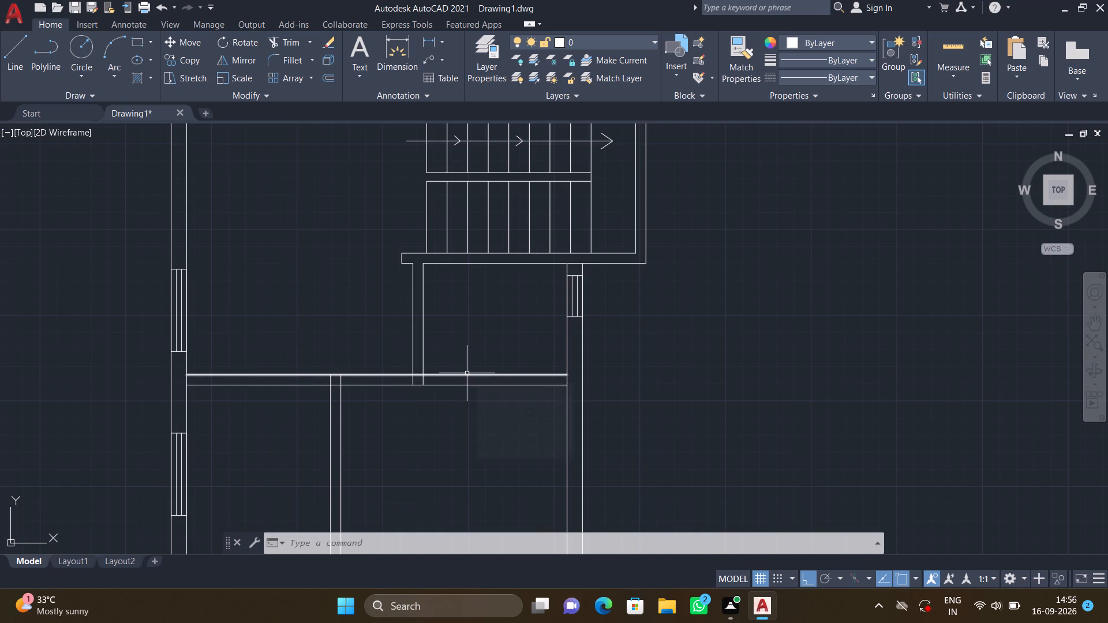
pyautogui.scroll(-1, 460, 407)
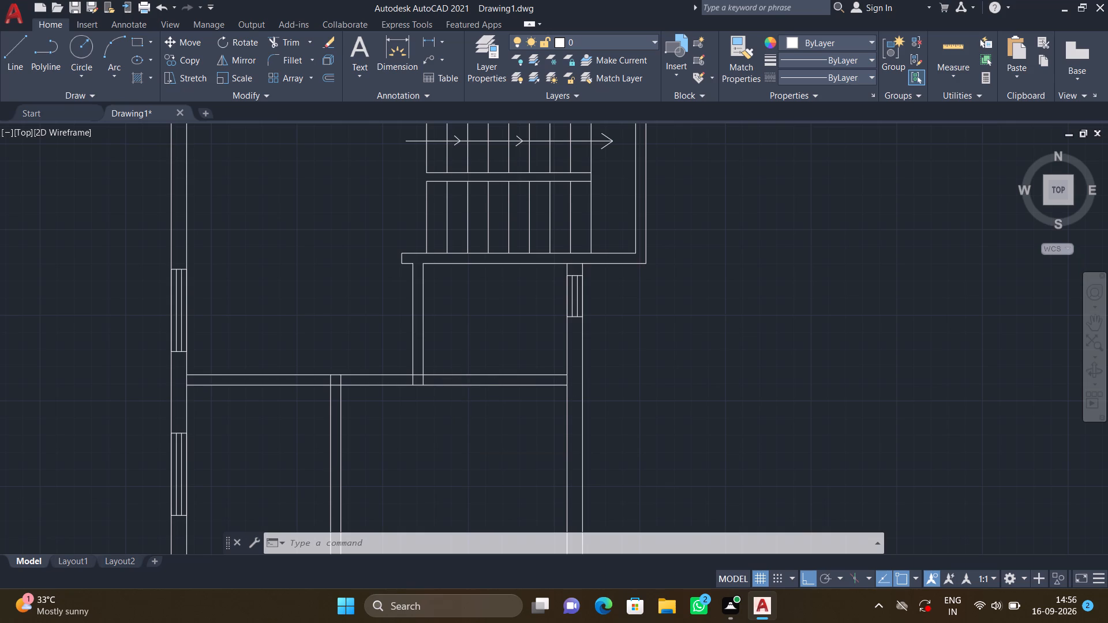
pyautogui.scroll(-1, 460, 407)
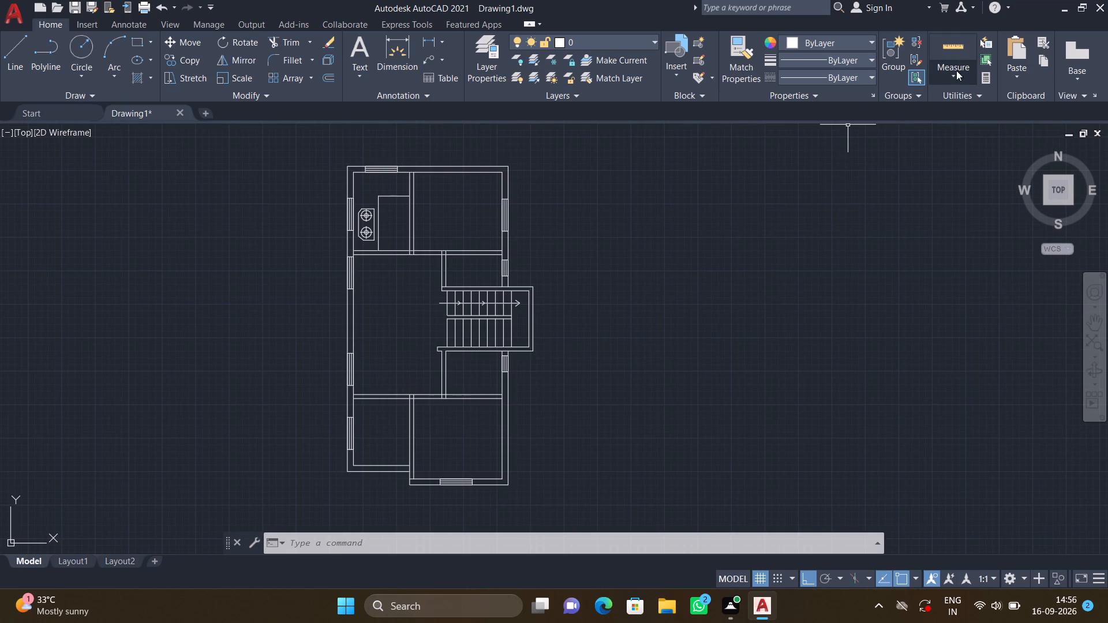
pyautogui.click(954, 74)
pyautogui.click(957, 100)
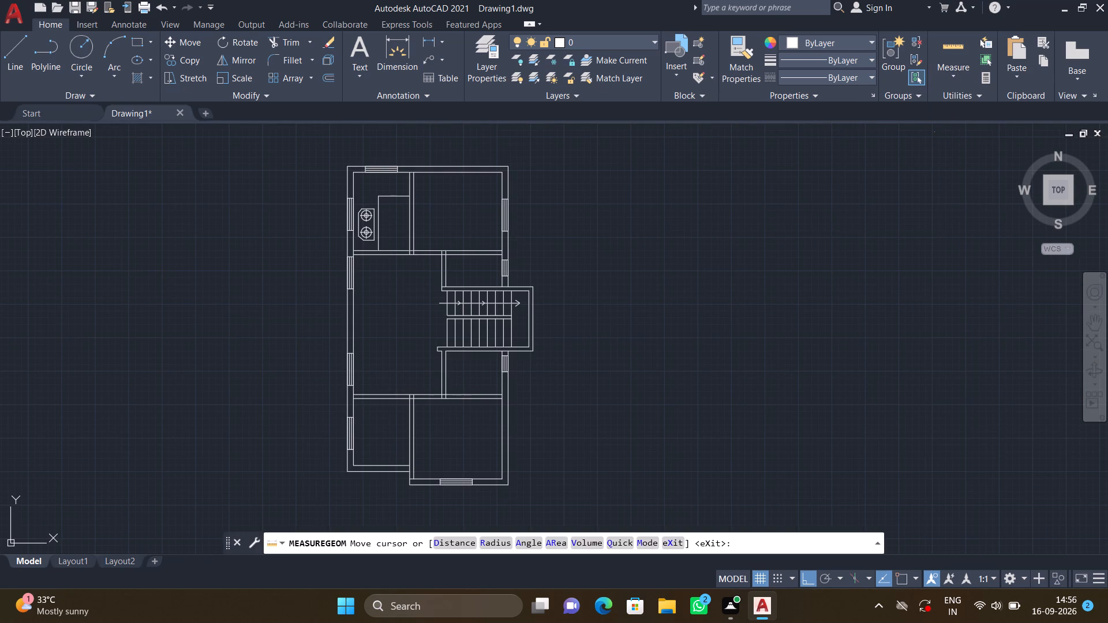
pyautogui.scroll(-2, 403, 435)
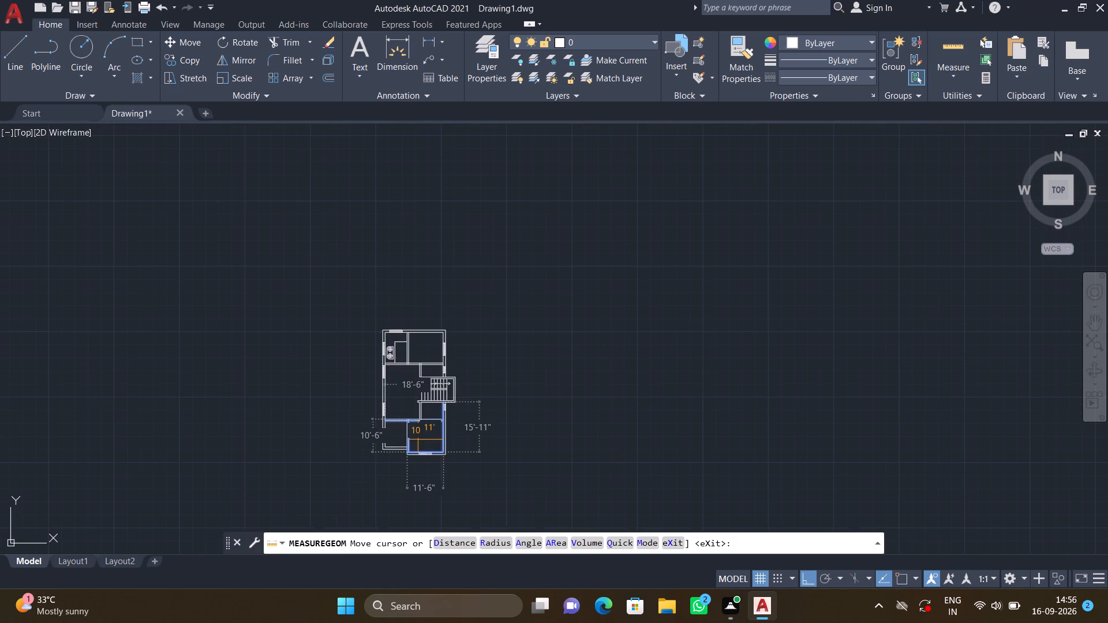
pyautogui.scroll(5, 418, 442)
pyautogui.scroll(-1, 417, 440)
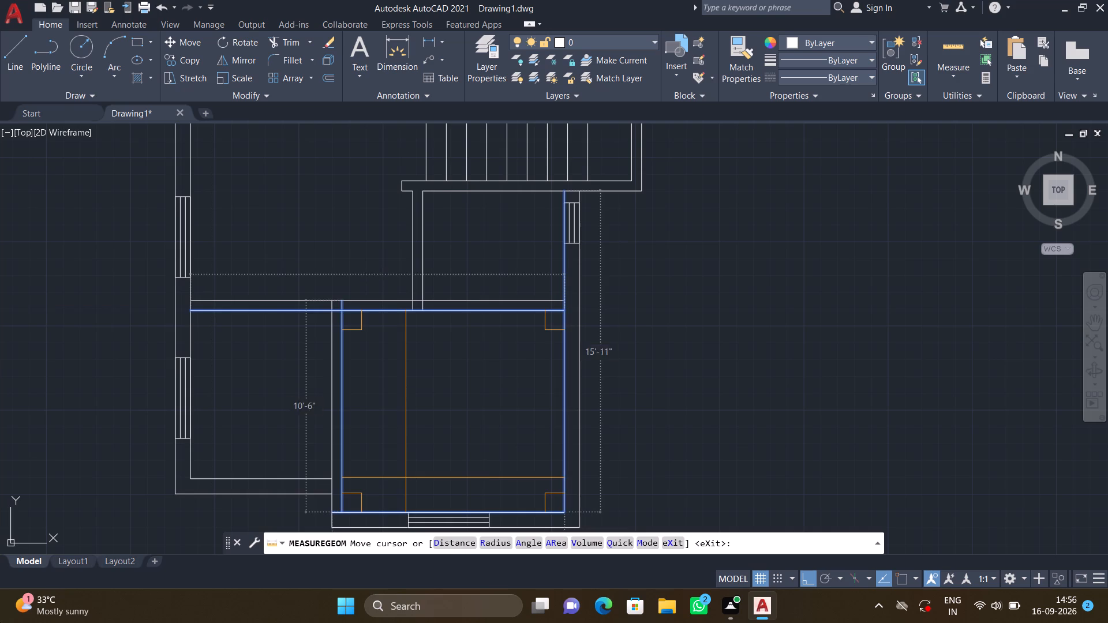
pyautogui.scroll(-3, 576, 208)
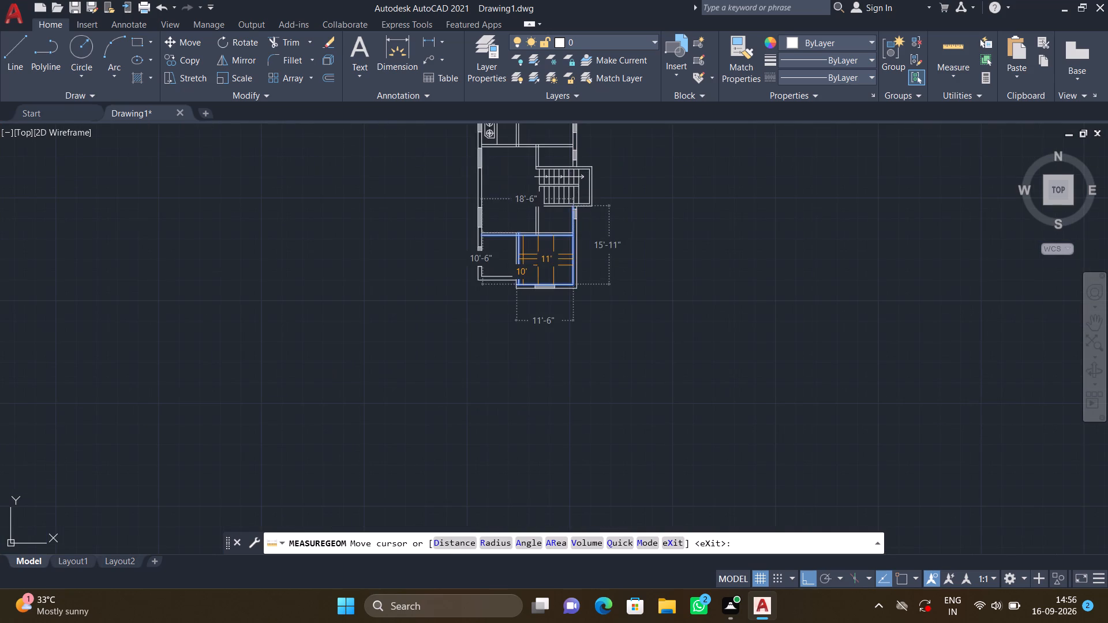
pyautogui.scroll(3, 500, 254)
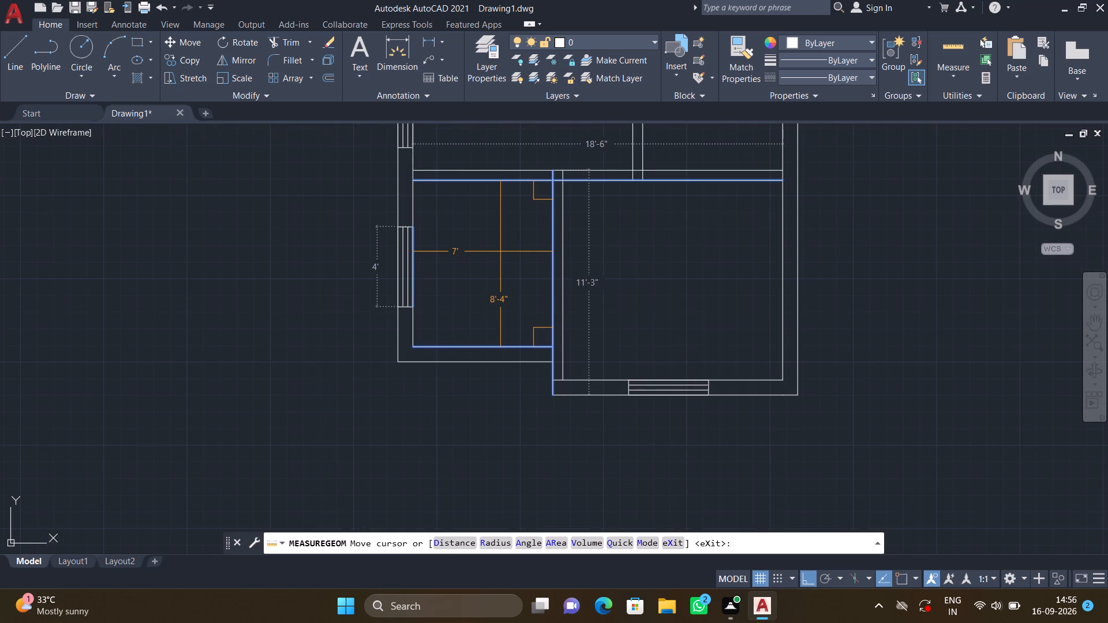
pyautogui.scroll(-1, 553, 264)
pyautogui.press('Escape')
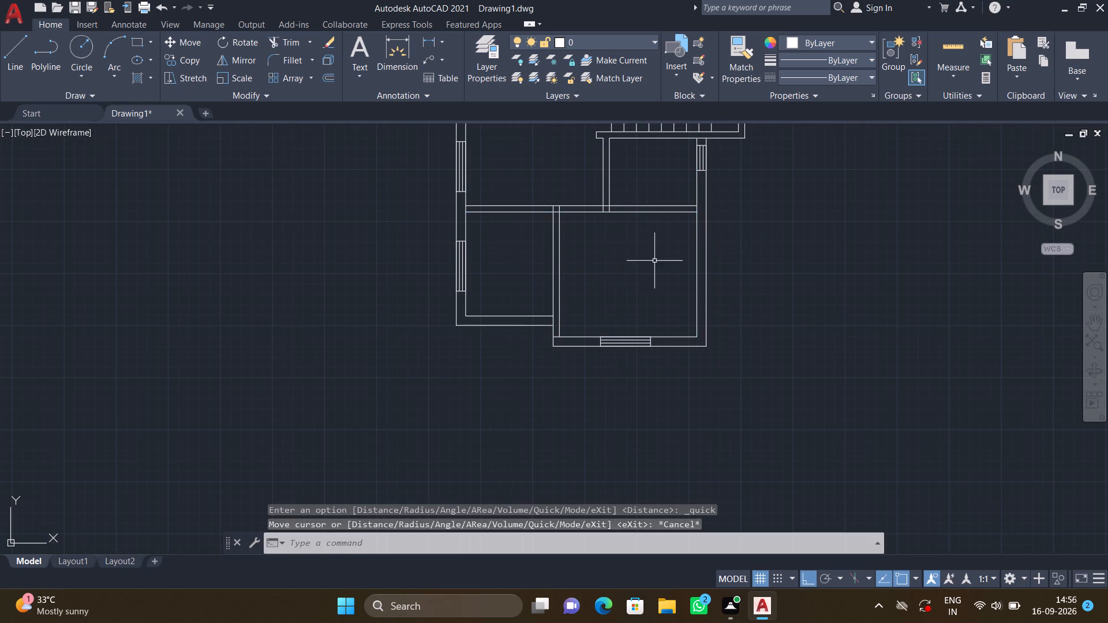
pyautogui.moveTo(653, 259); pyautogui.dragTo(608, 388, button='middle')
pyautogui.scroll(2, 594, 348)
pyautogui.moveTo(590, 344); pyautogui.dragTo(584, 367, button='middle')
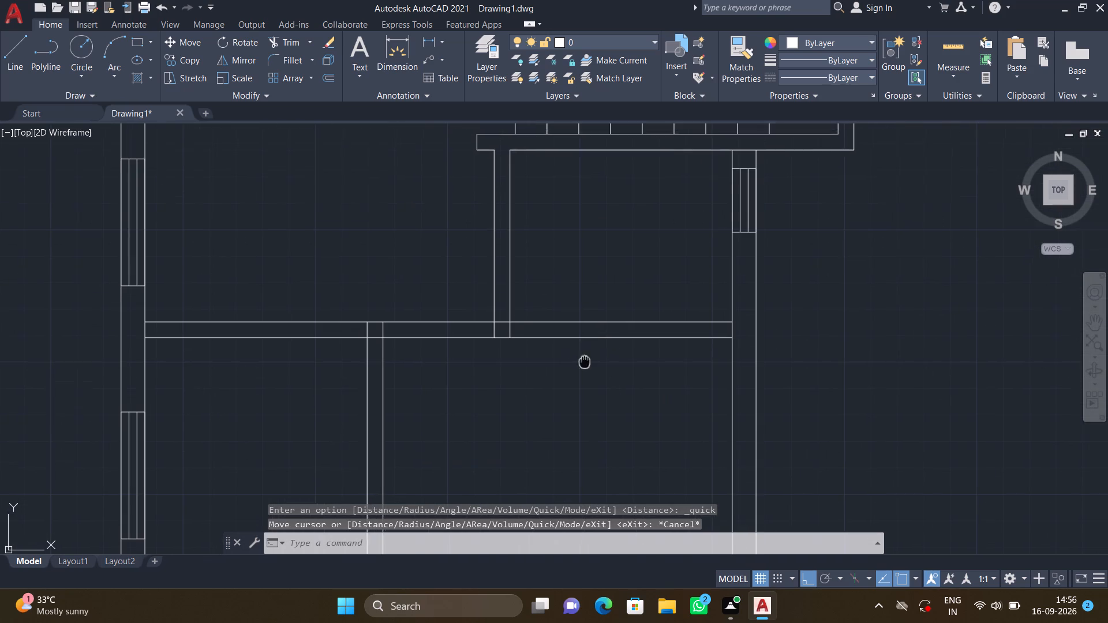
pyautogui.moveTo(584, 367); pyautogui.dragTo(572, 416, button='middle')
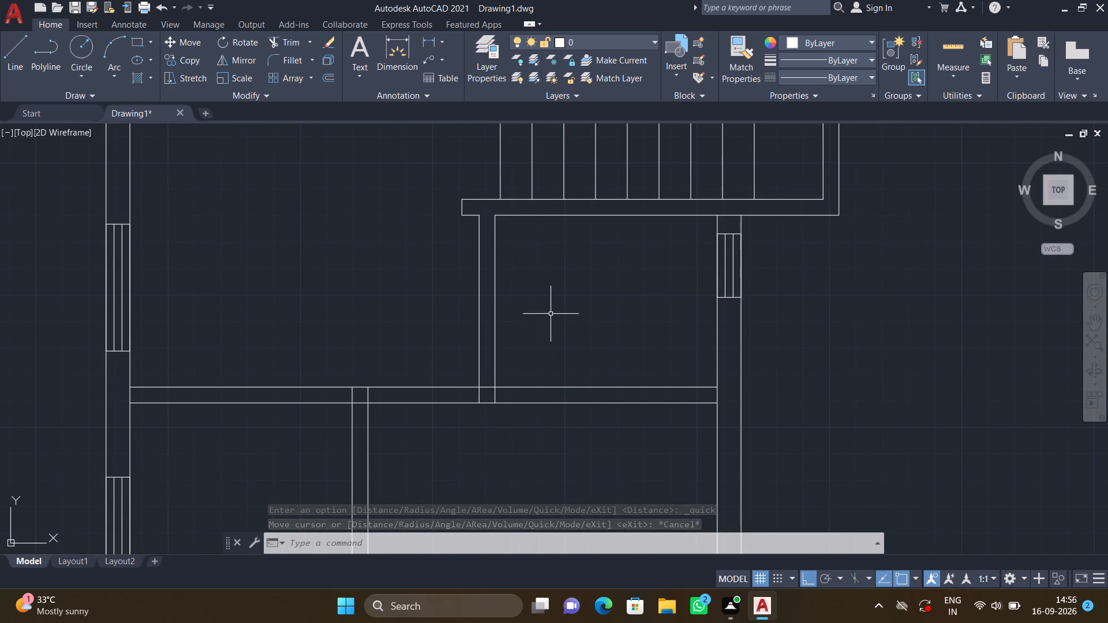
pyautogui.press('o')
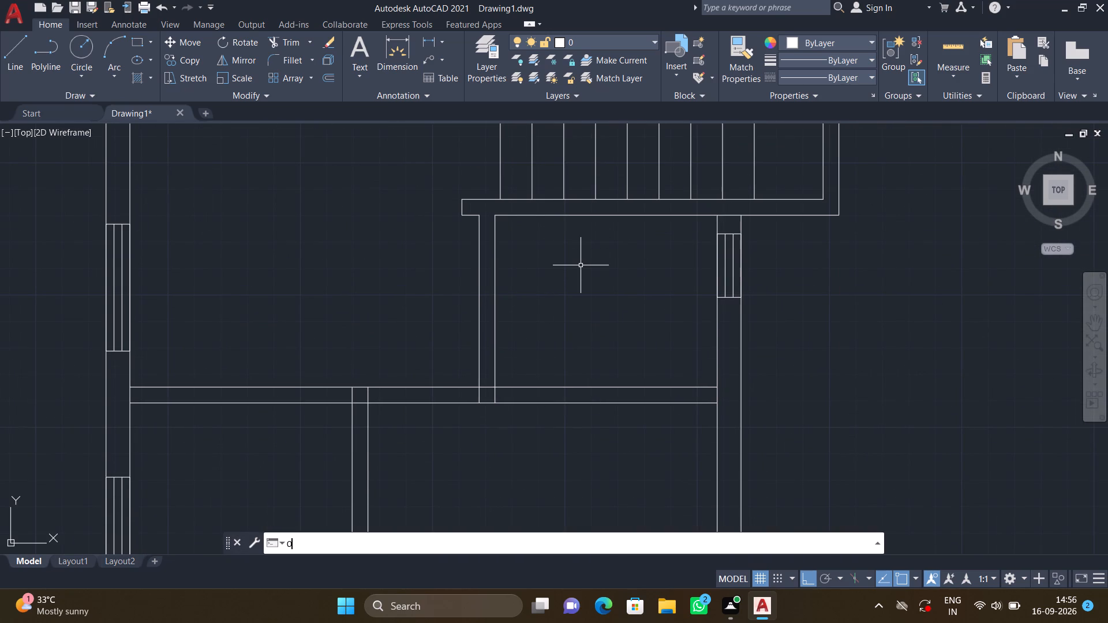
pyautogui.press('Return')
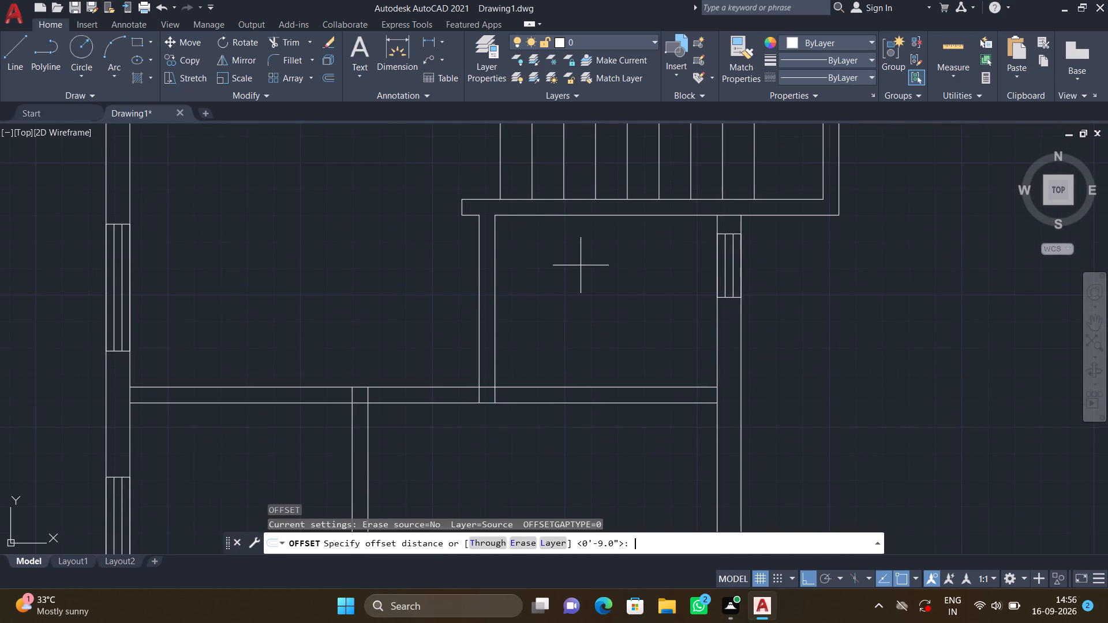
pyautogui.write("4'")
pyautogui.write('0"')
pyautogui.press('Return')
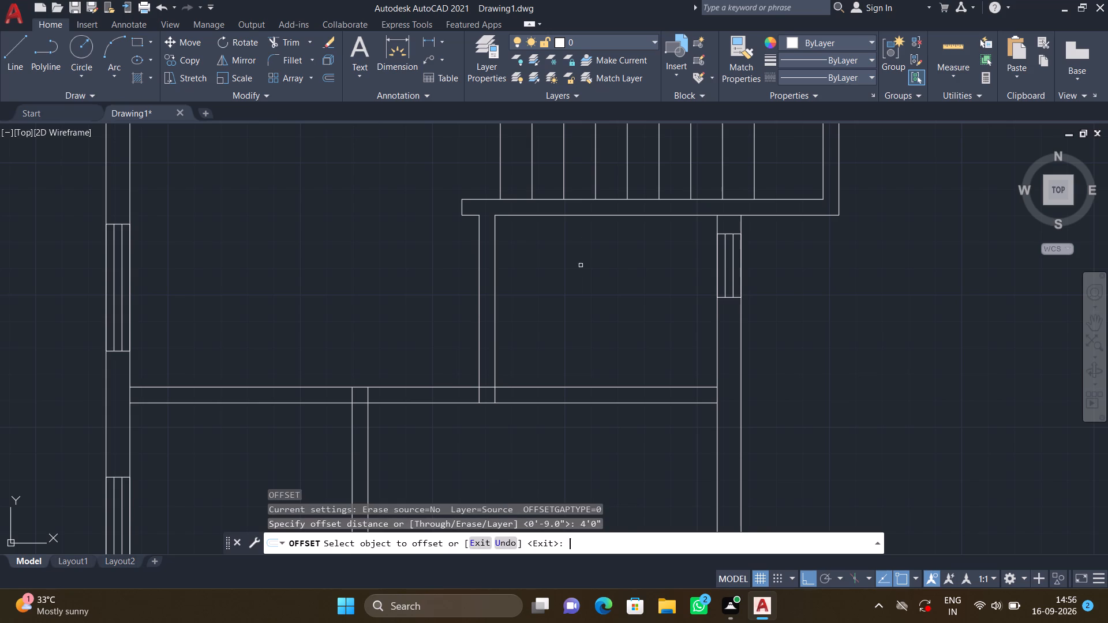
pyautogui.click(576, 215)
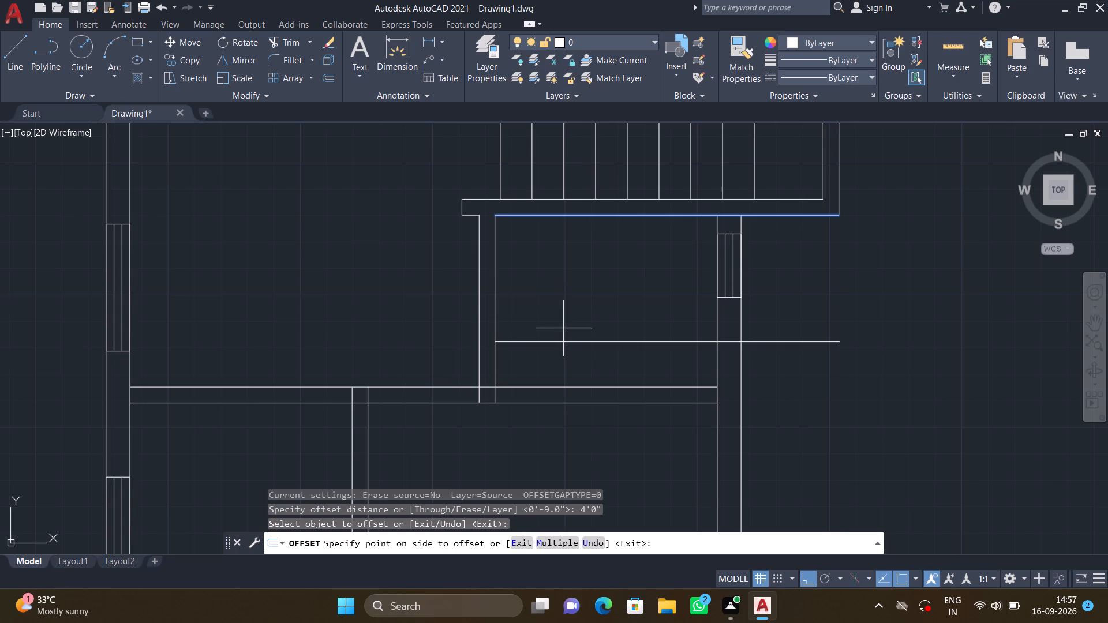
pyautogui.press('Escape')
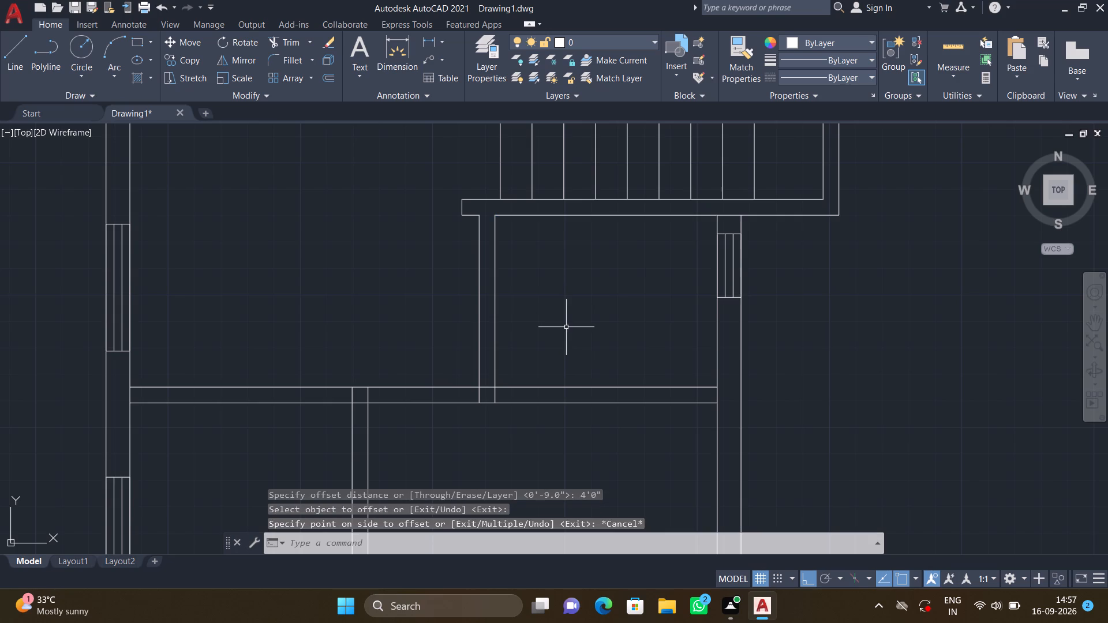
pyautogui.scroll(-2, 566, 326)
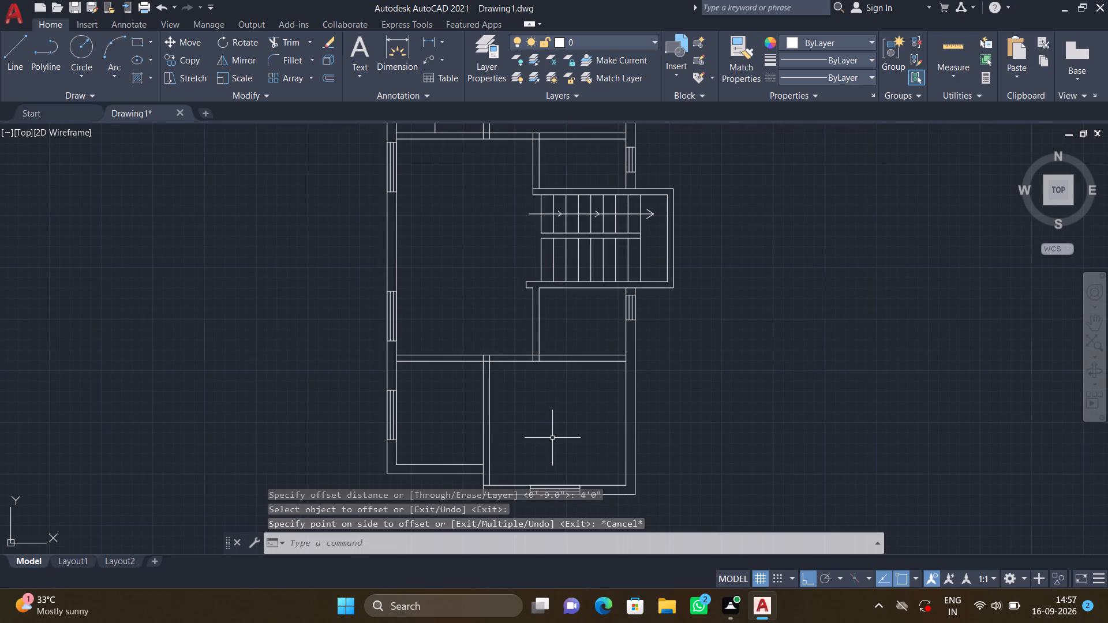
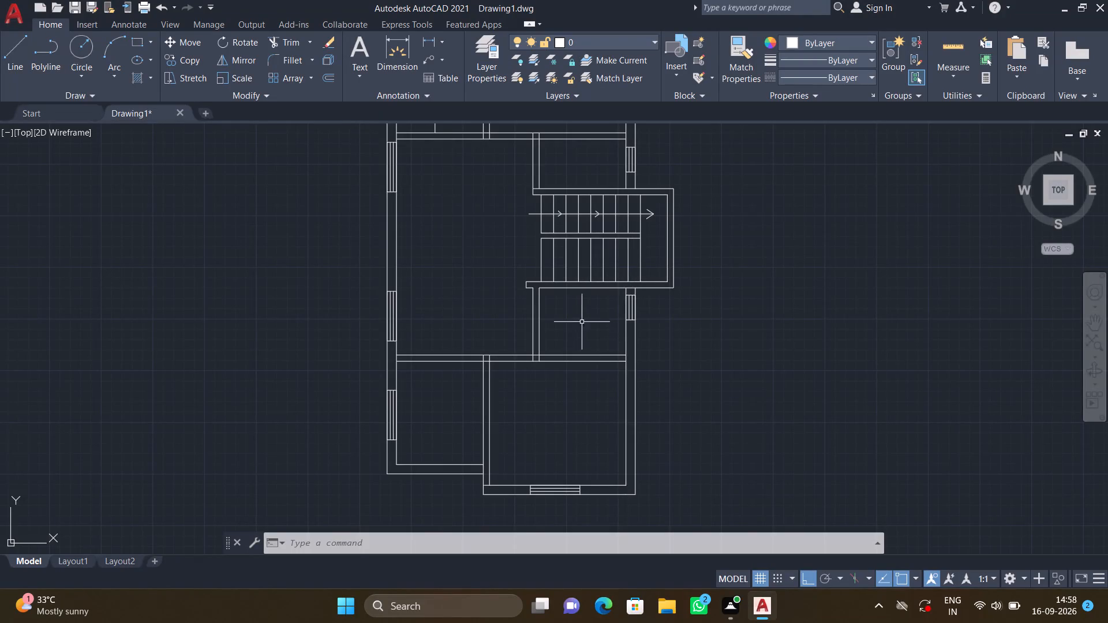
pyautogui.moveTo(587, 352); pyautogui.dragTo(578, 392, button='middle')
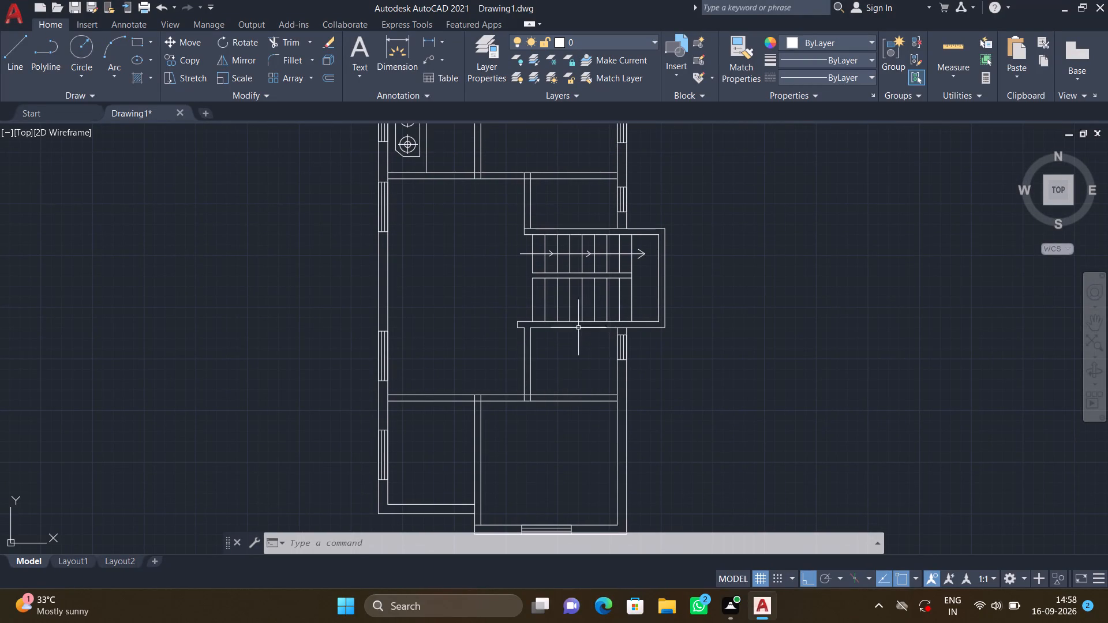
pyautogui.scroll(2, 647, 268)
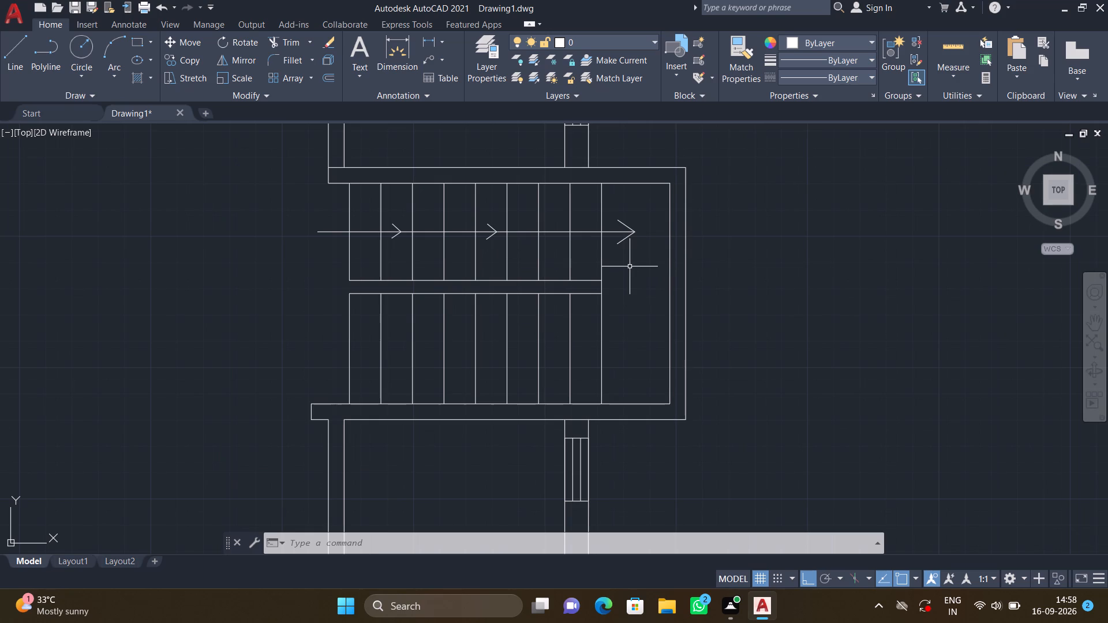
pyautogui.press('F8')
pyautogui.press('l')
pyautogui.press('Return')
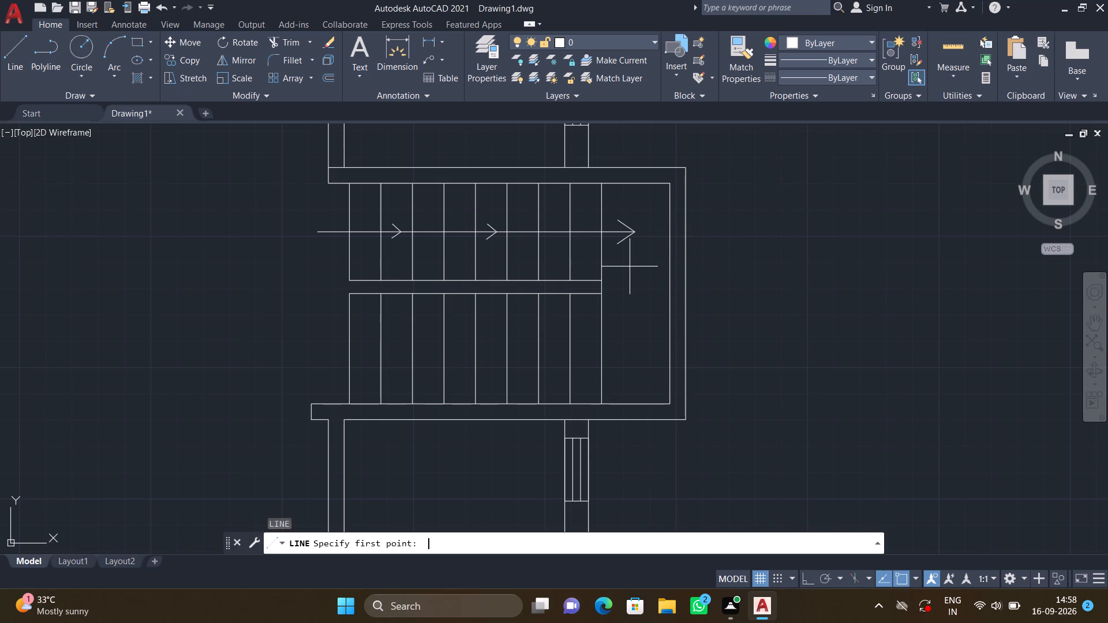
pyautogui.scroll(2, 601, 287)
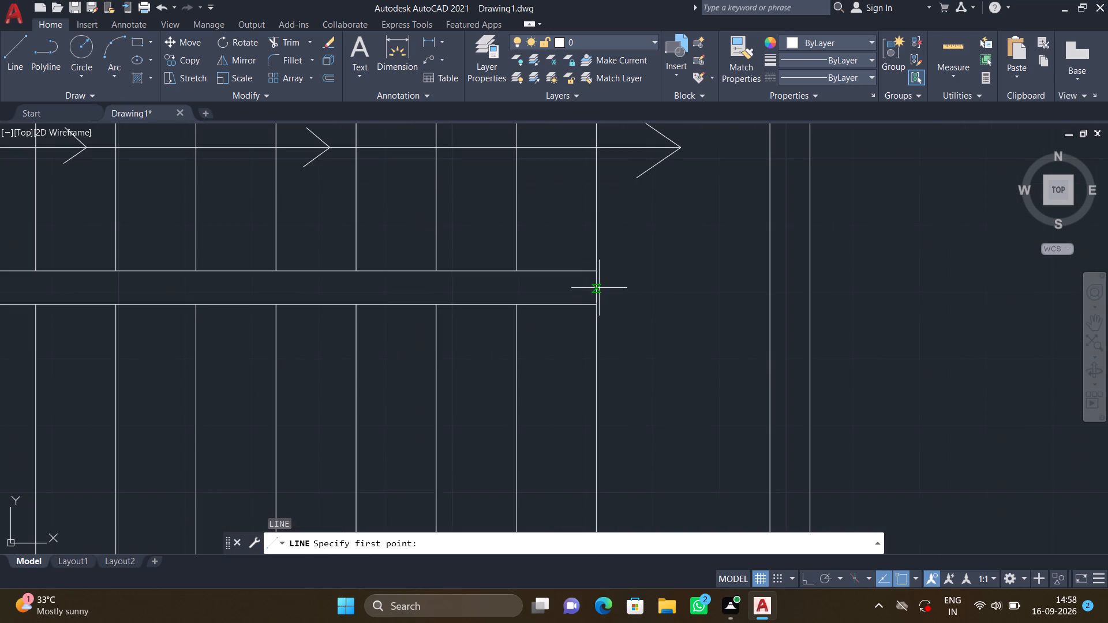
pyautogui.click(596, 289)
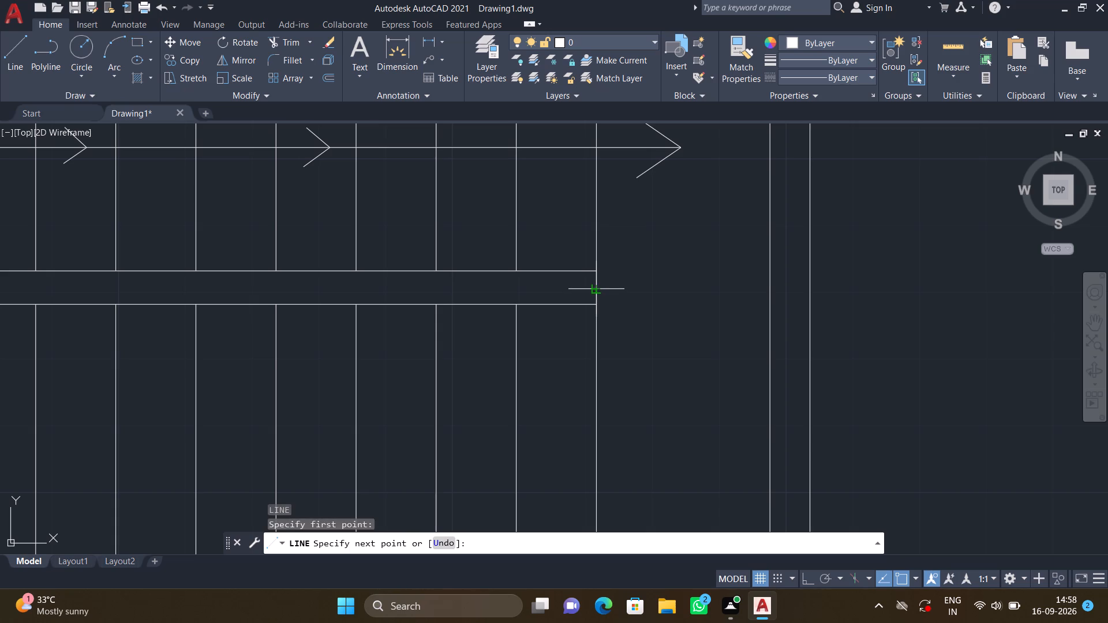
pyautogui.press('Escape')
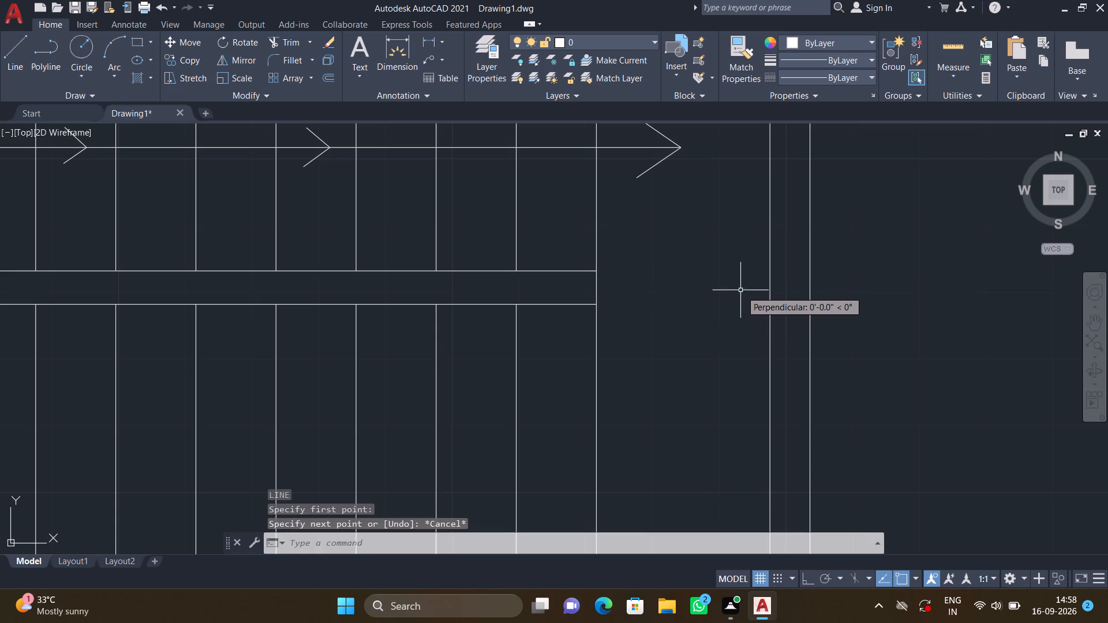
# Draw a vertical helper line closing the gap between the two stair flights where they meet the landing.
pyautogui.press('l')
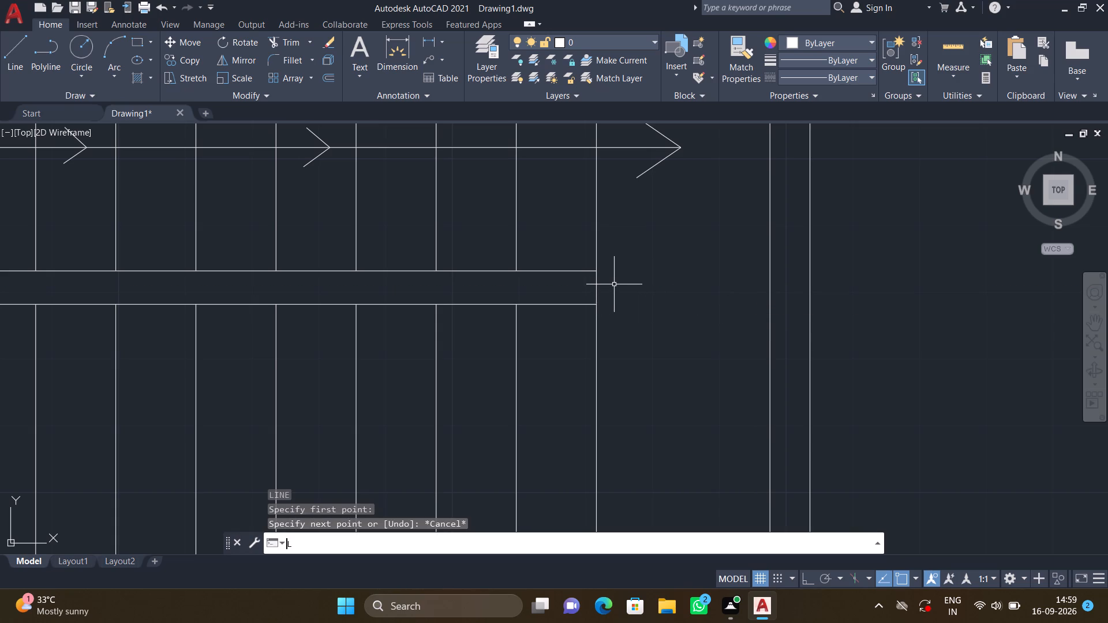
pyautogui.press('Return')
pyautogui.scroll(3, 609, 276)
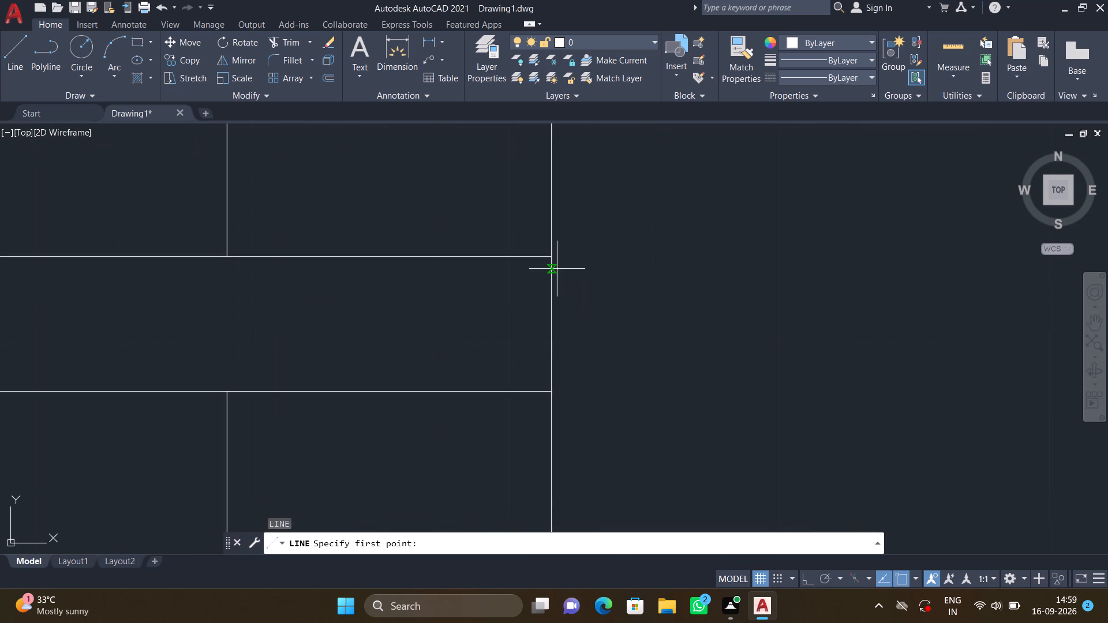
pyautogui.click(547, 257)
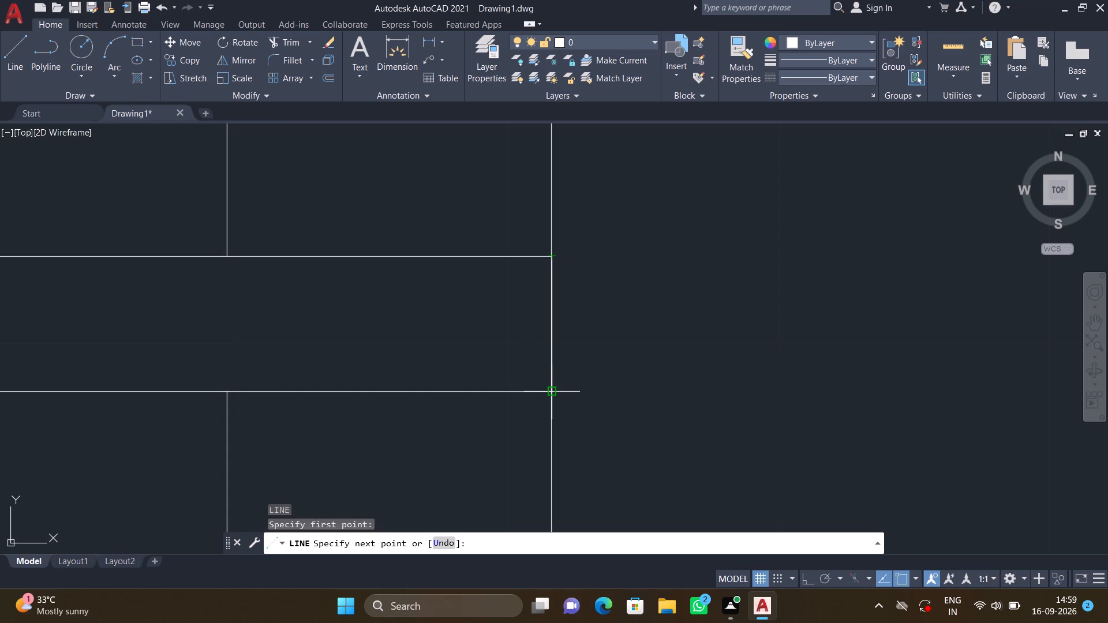
pyautogui.press('F8')
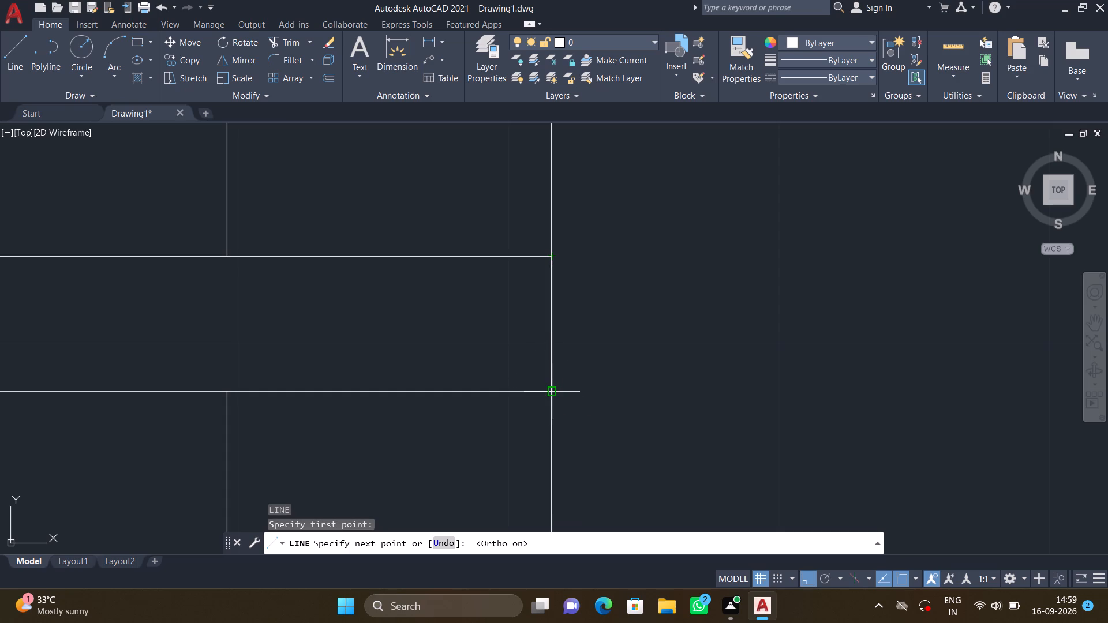
pyautogui.click(556, 393)
pyautogui.press('Return')
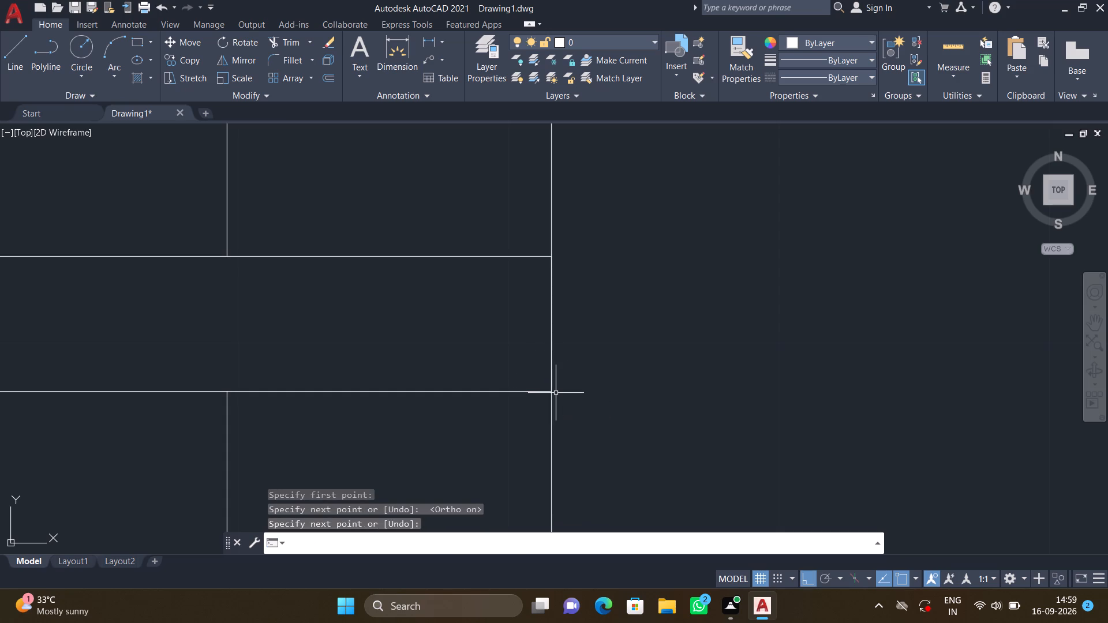
# Draw a horizontal line from the helper line's midpoint across the landing to the inner face of the east wall.
pyautogui.press('l')
pyautogui.press('Return')
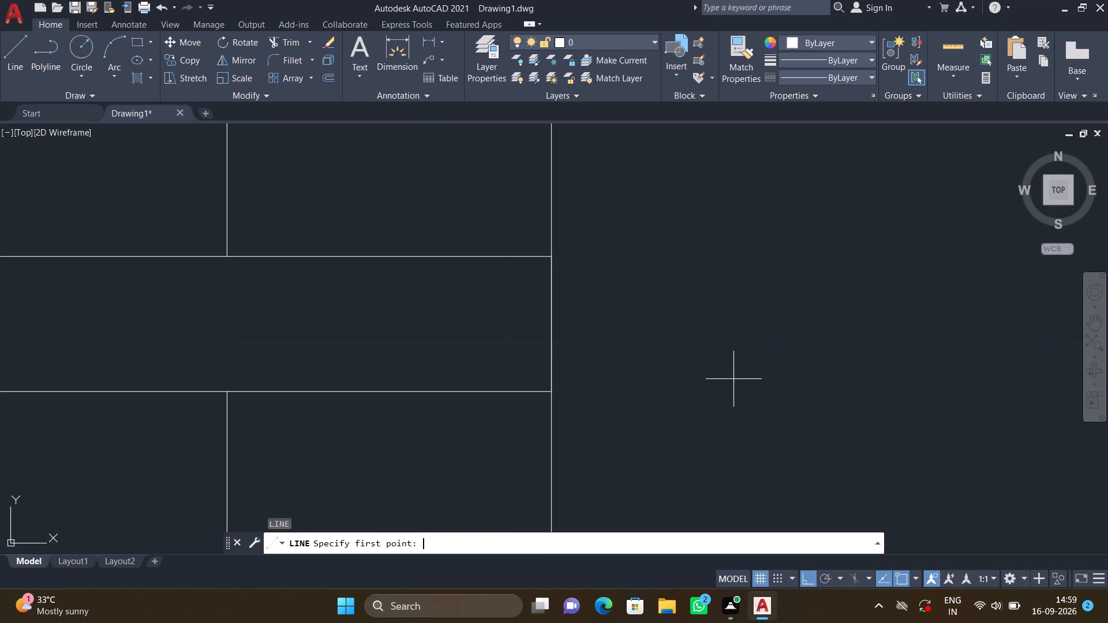
pyautogui.scroll(-1, 616, 279)
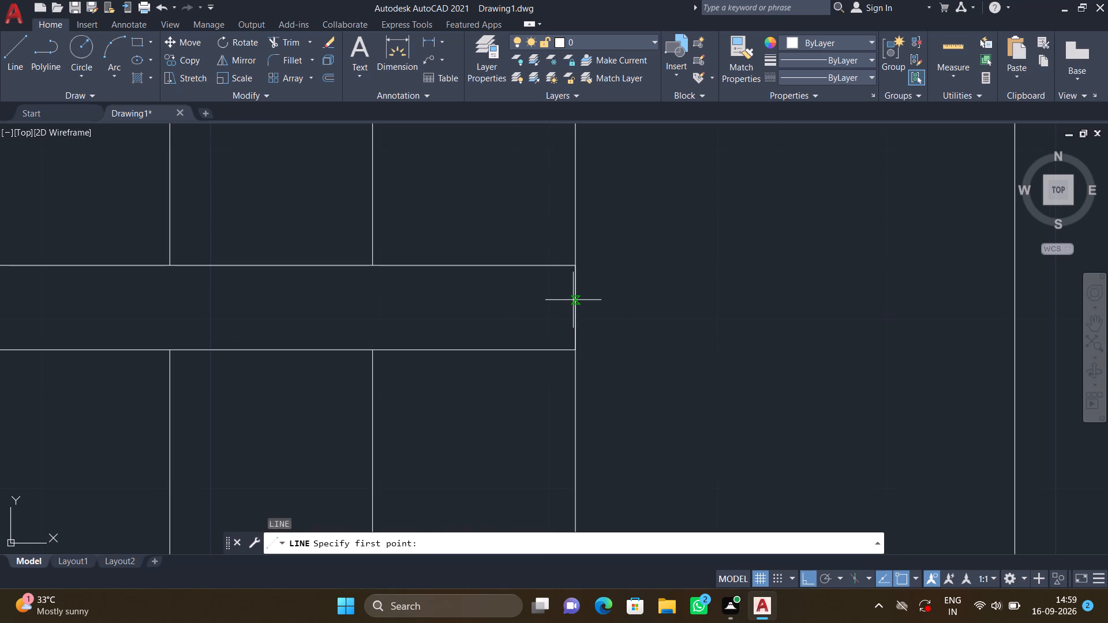
pyautogui.click(576, 304)
pyautogui.scroll(-1, 856, 329)
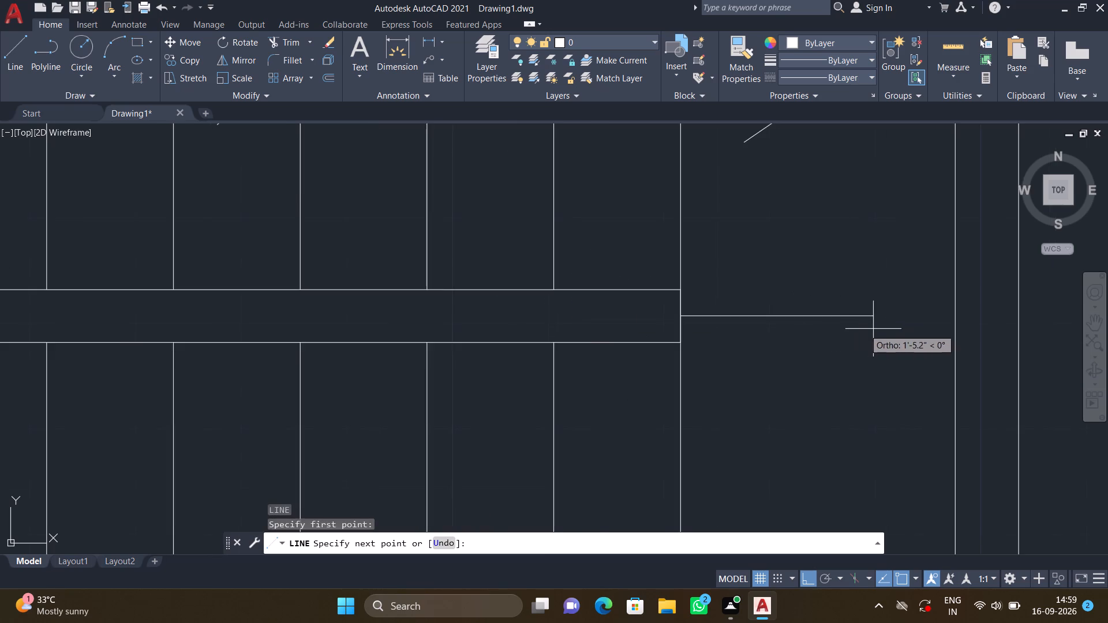
pyautogui.scroll(-1, 889, 328)
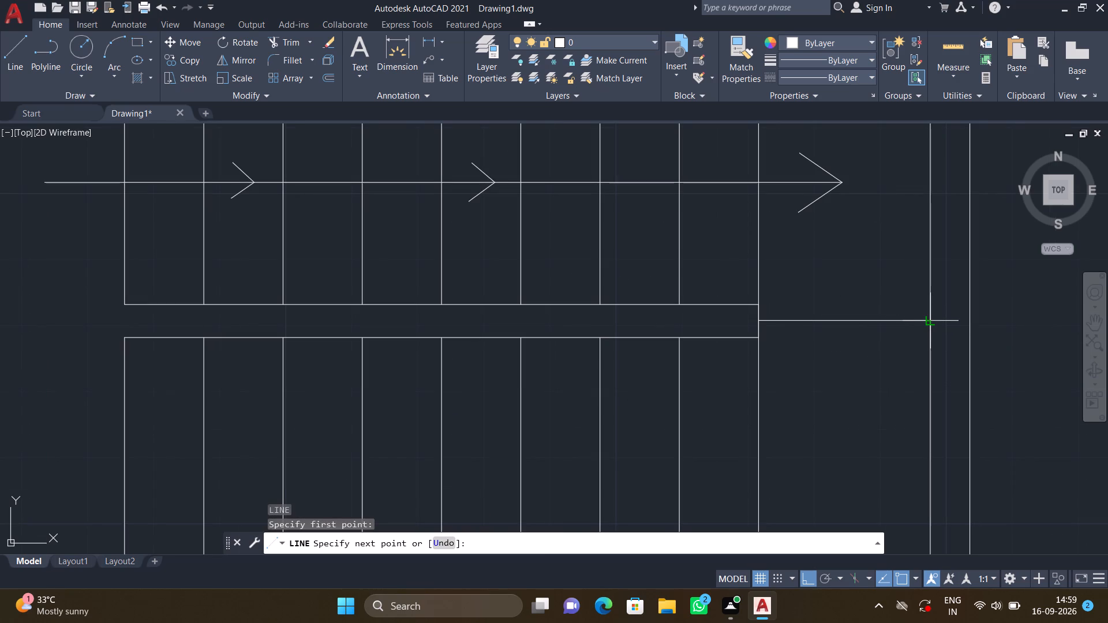
pyautogui.click(933, 322)
pyautogui.press('Return')
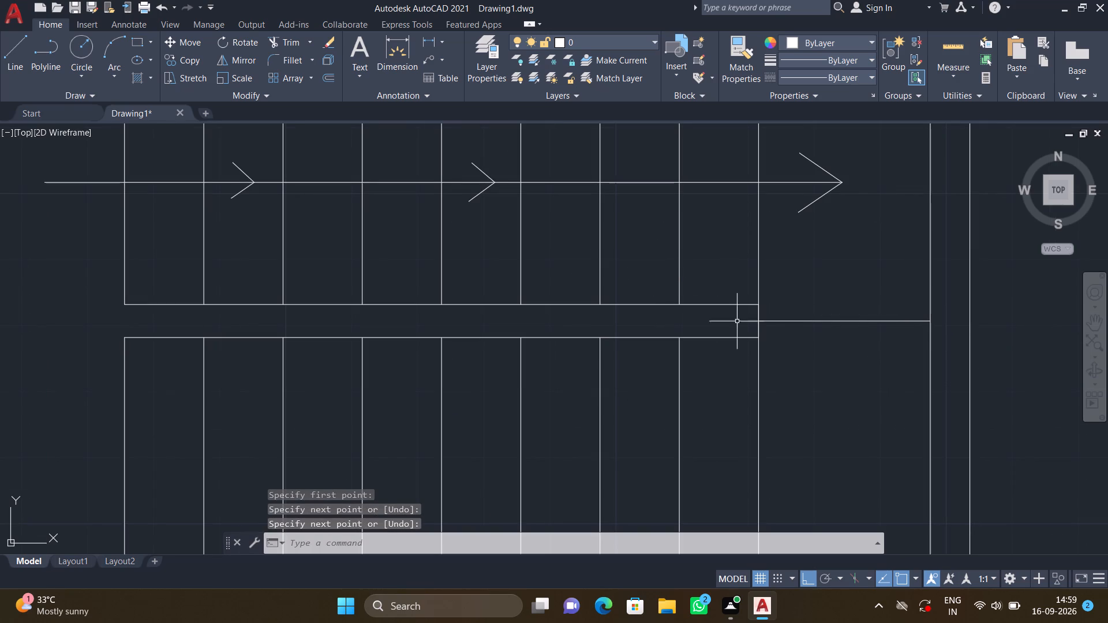
# Delete the vertical helper line between the two stair flights.
pyautogui.scroll(2, 760, 330)
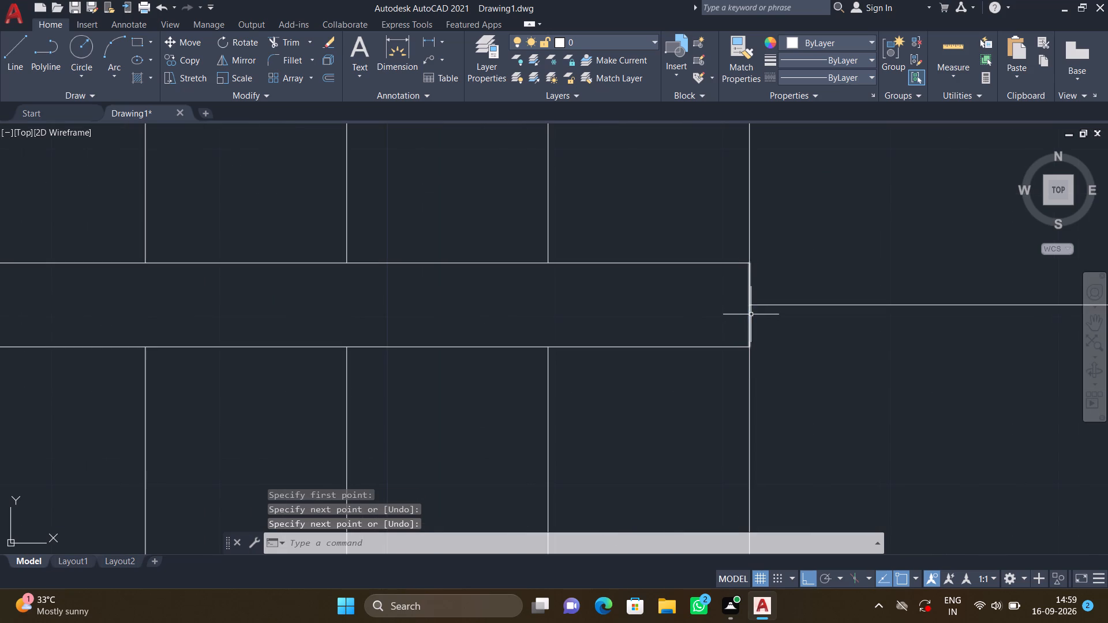
pyautogui.click(751, 314)
pyautogui.press('Delete')
# With Ortho off, draw a diagonal line from the landing line's west end to the landing's inner northeast corner.
pyautogui.scroll(-3, 803, 305)
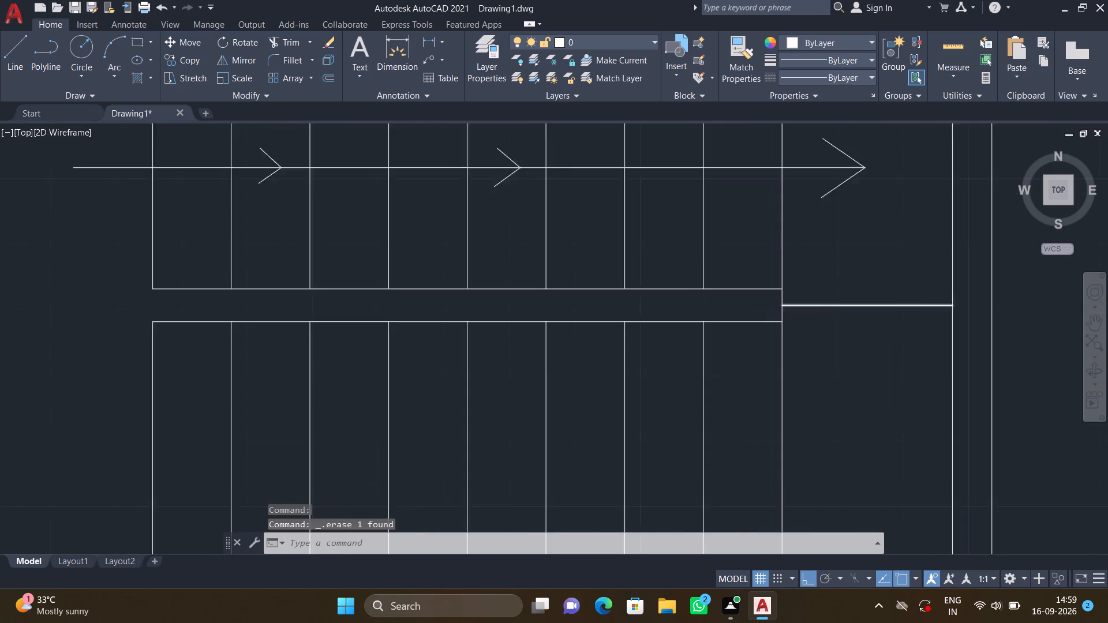
pyautogui.moveTo(807, 336); pyautogui.dragTo(764, 362, button='middle')
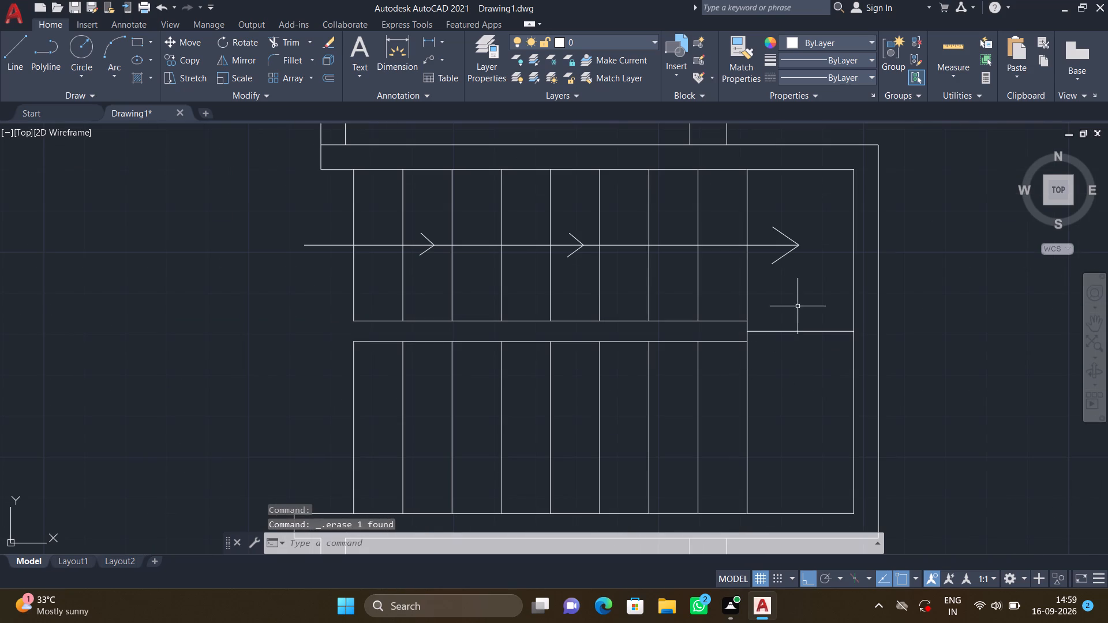
pyautogui.press('l')
pyautogui.press('Return')
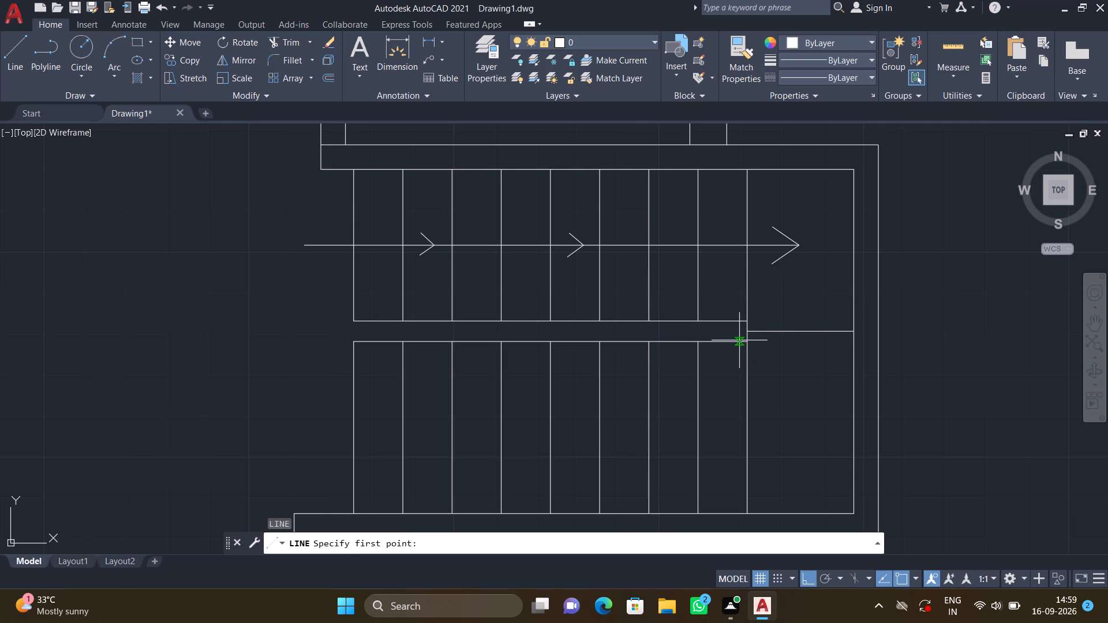
pyautogui.press('F8')
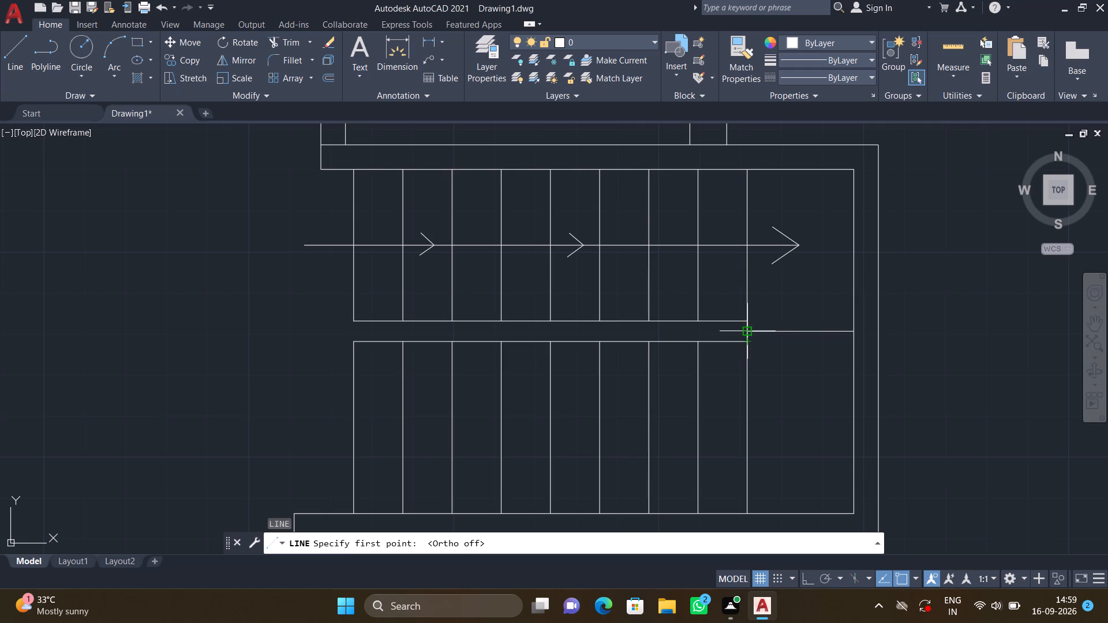
pyautogui.click(750, 334)
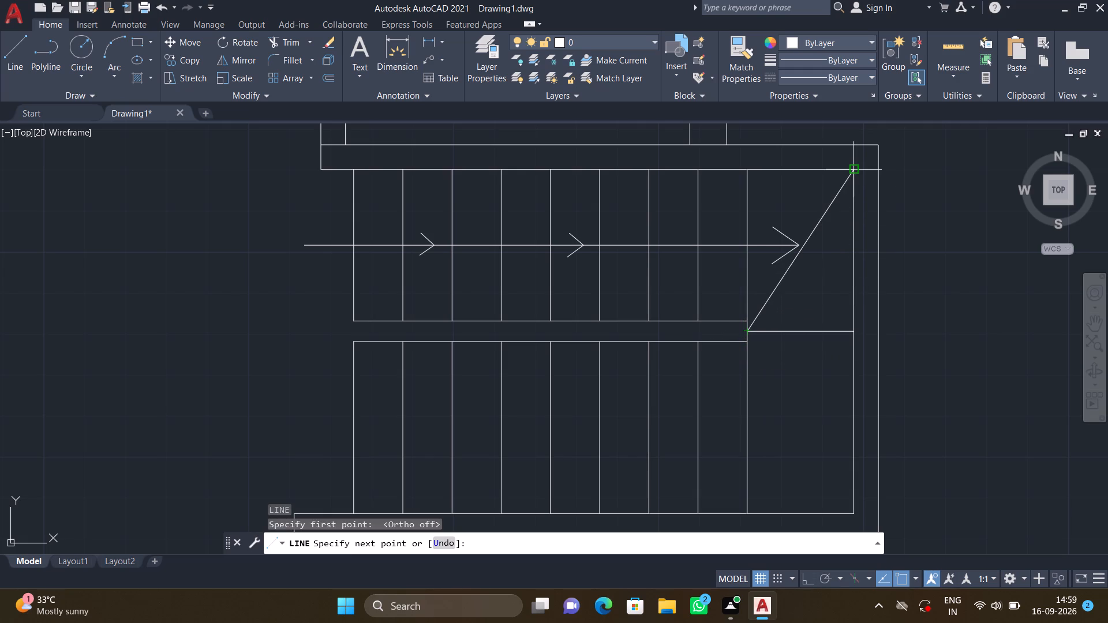
pyautogui.click(851, 172)
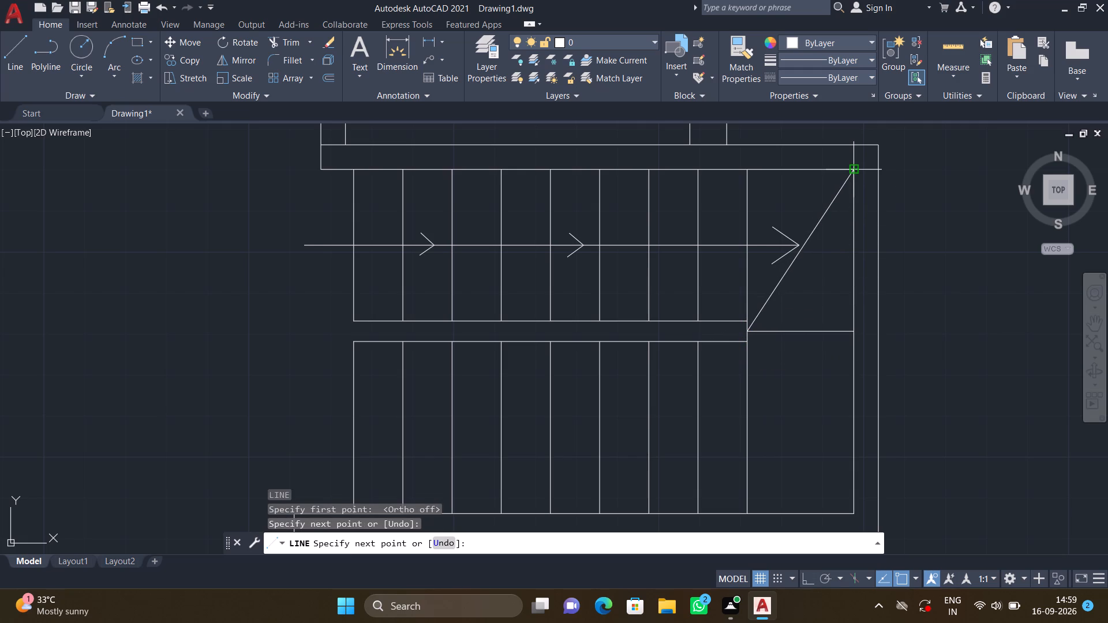
pyautogui.press('Return')
# Draw a diagonal line from the landing line's west end to the landing's inner southeast corner.
pyautogui.scroll(-1, 743, 306)
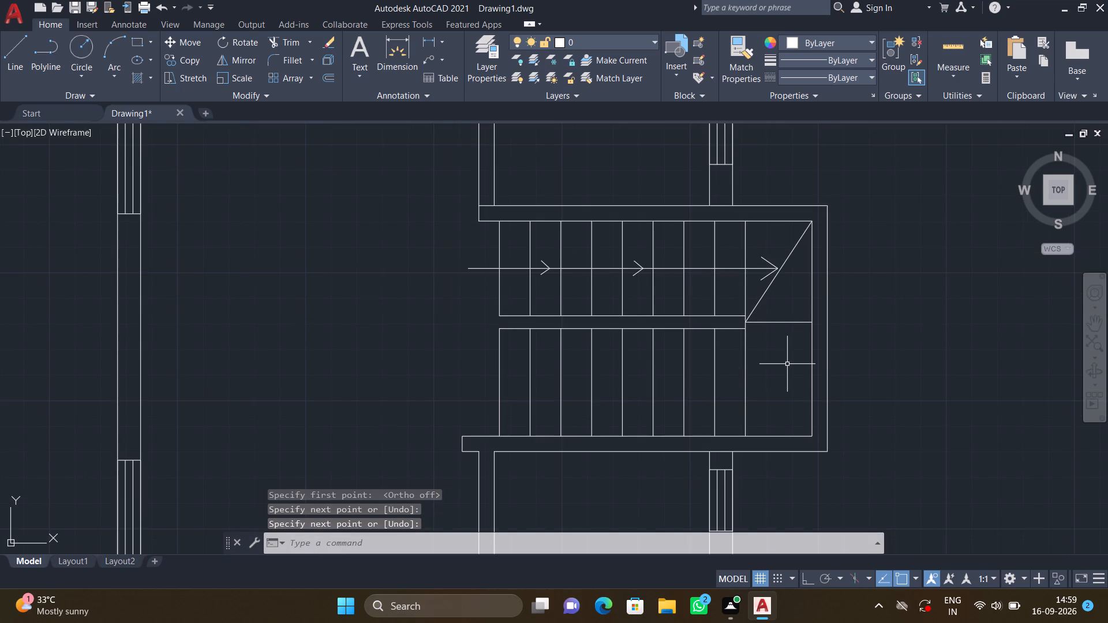
pyautogui.press('l')
pyautogui.press('Return')
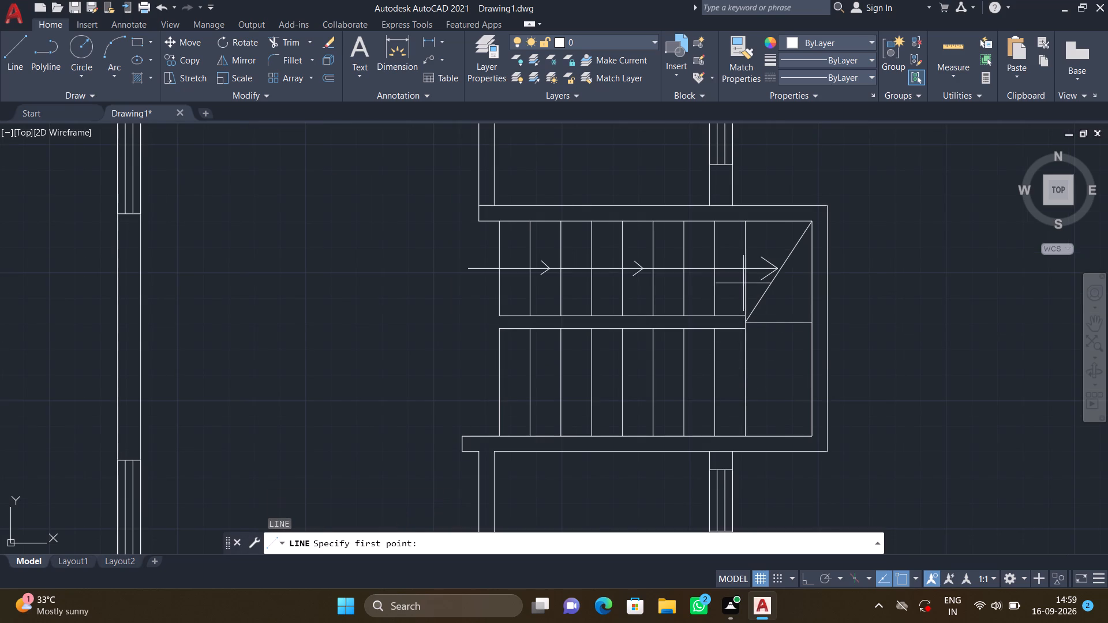
pyautogui.scroll(2, 753, 327)
pyautogui.click(732, 311)
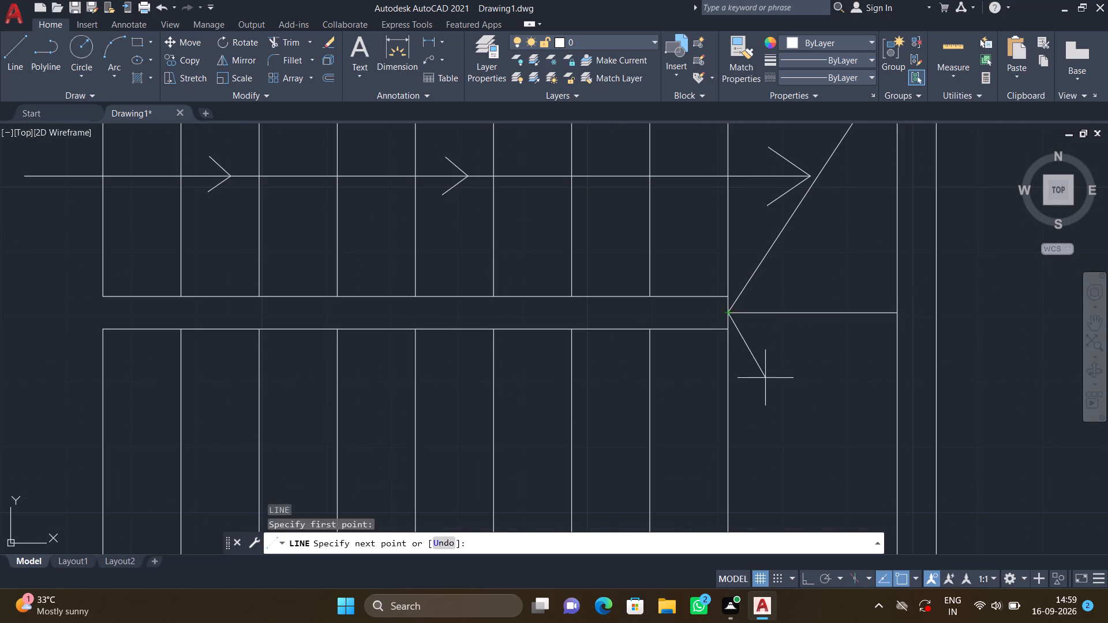
pyautogui.scroll(-2, 796, 428)
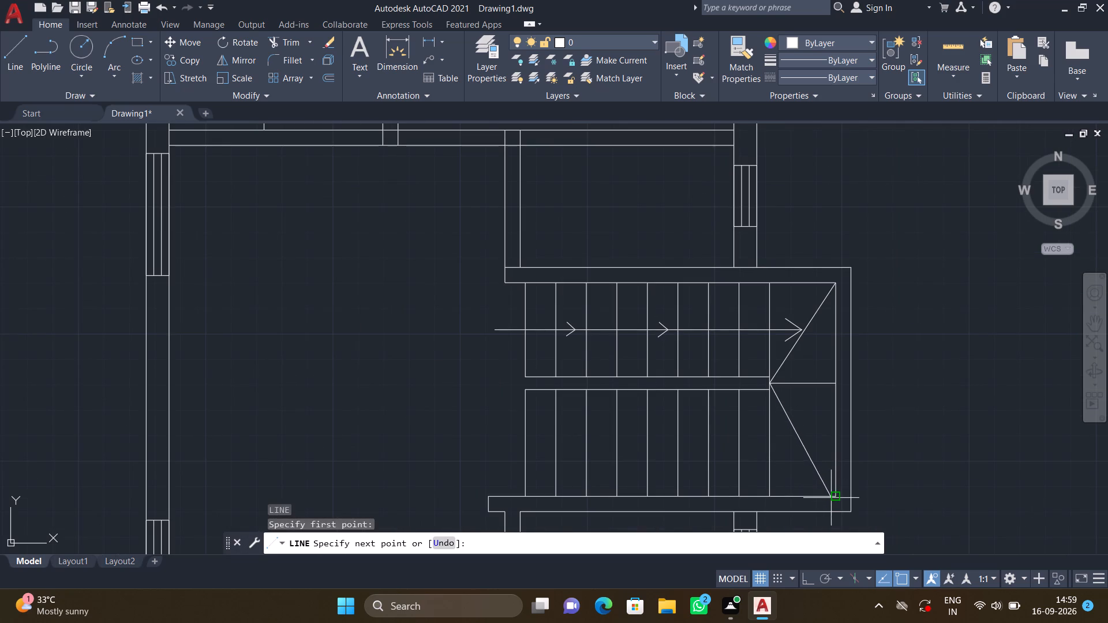
pyautogui.click(832, 497)
pyautogui.press('Return')
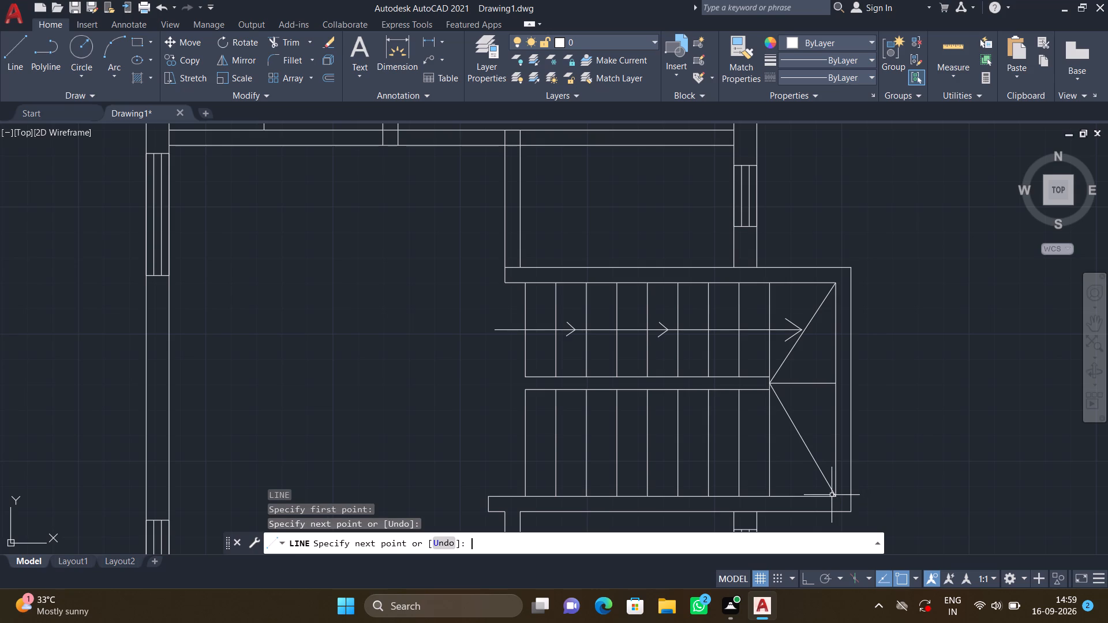
# Insert the Door - Imperial block from the tool palettes into the empty space east of the staircase, and close the palettes.
pyautogui.scroll(-2, 811, 427)
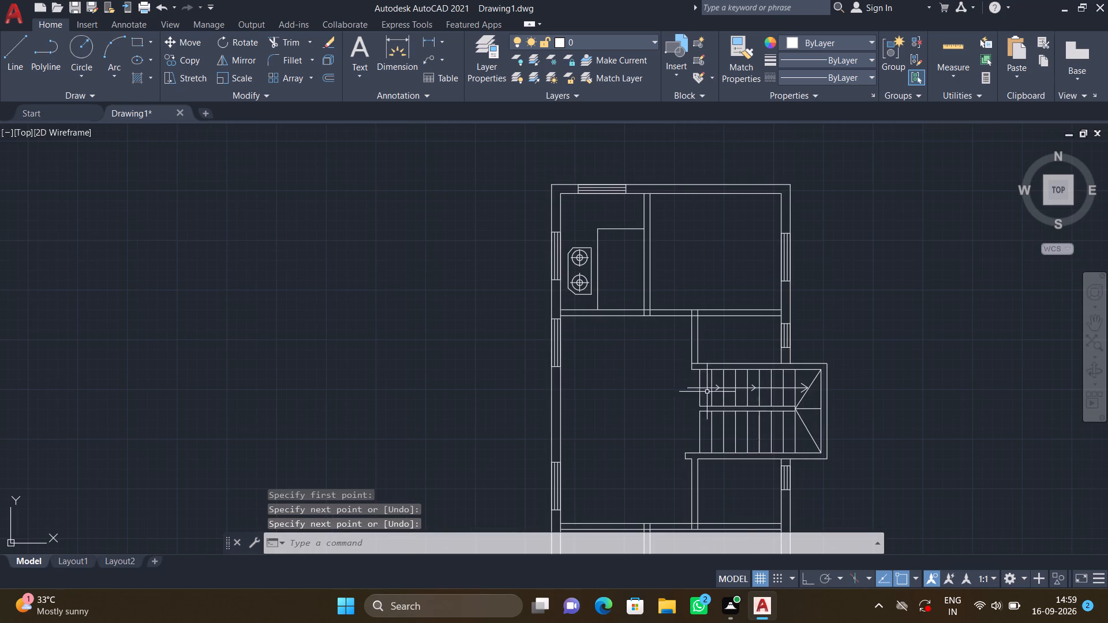
pyautogui.scroll(-1, 691, 388)
pyautogui.moveTo(683, 409); pyautogui.dragTo(669, 296, button='middle')
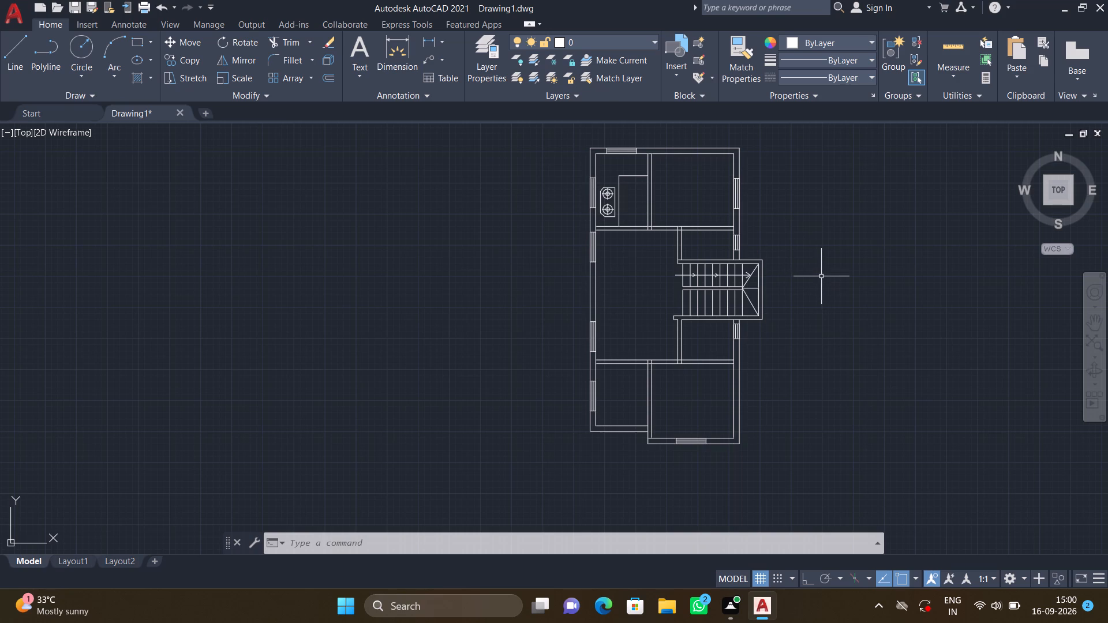
pyautogui.write('TP')
pyautogui.press('Return')
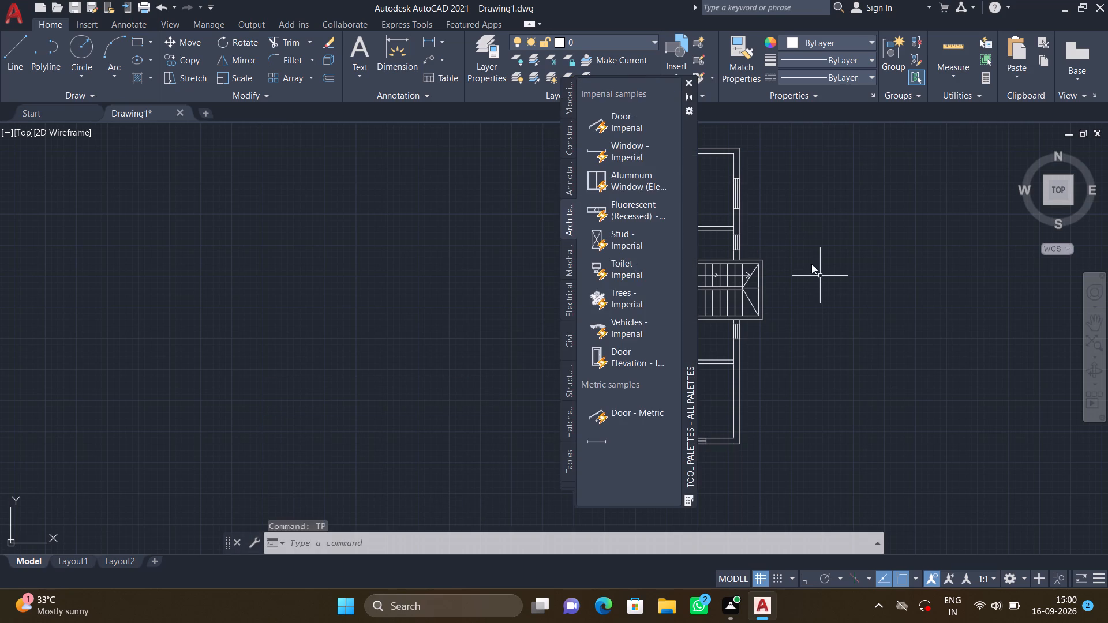
pyautogui.click(633, 123)
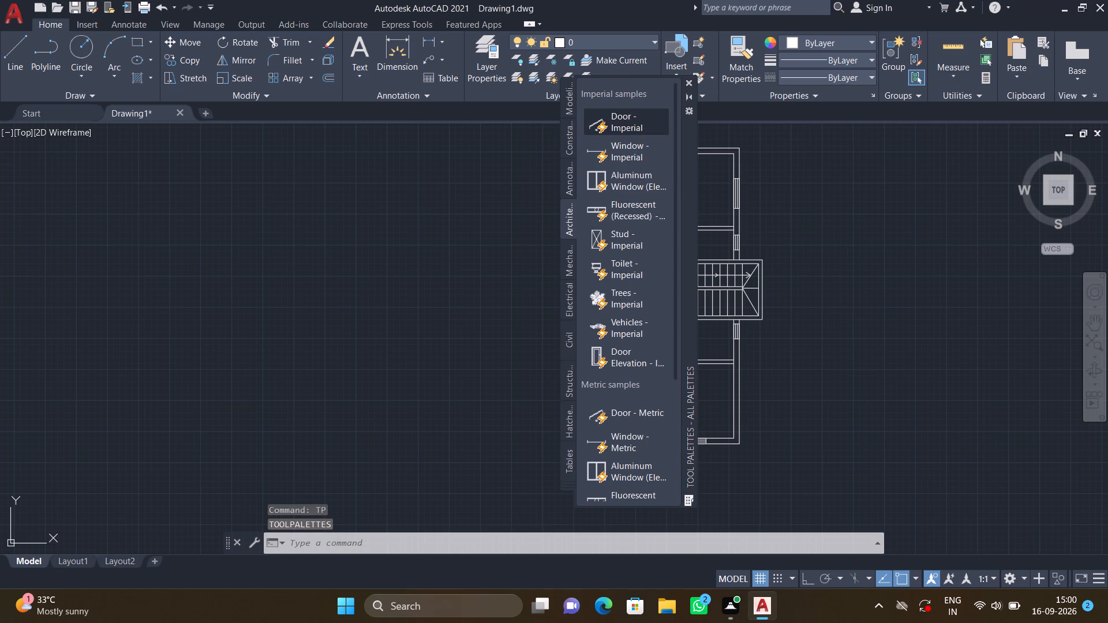
pyautogui.click(852, 281)
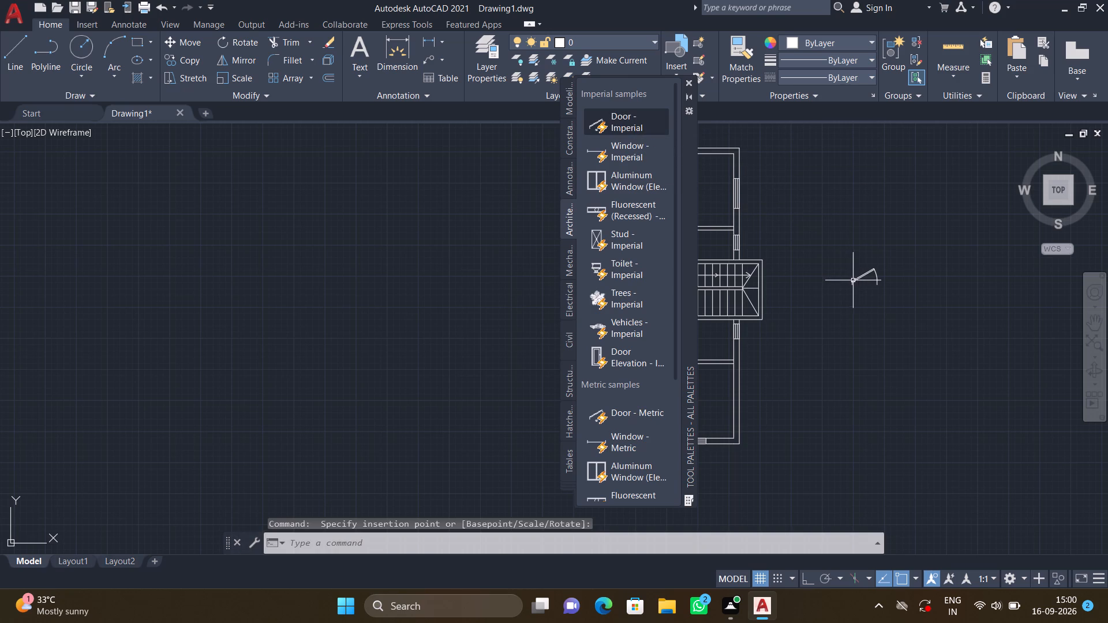
pyautogui.click(689, 82)
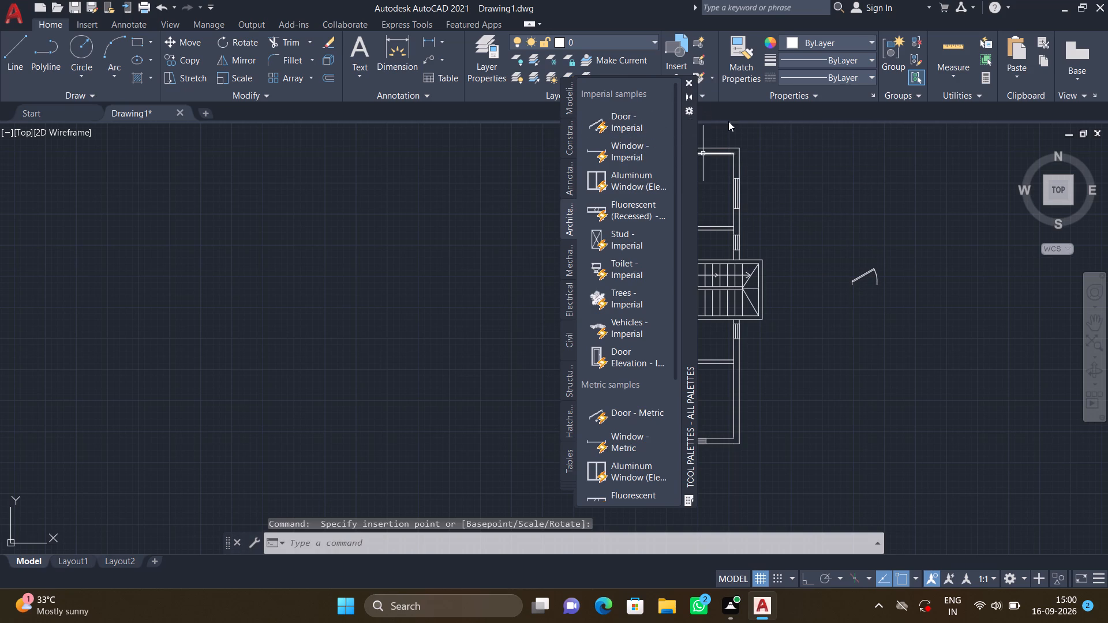
pyautogui.moveTo(823, 250); pyautogui.dragTo(600, 219, button='middle')
pyautogui.moveTo(602, 237); pyautogui.dragTo(574, 282, button='middle')
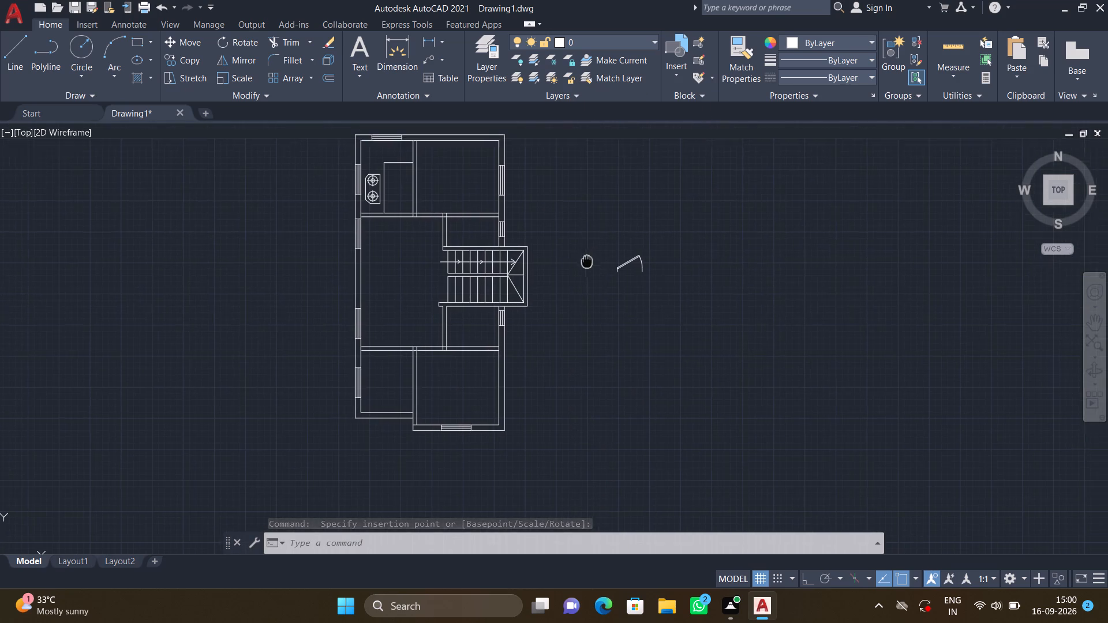
# Set the door block east of the staircase to the Open 90º state.
pyautogui.moveTo(574, 282); pyautogui.dragTo(567, 291, button='middle')
pyautogui.click(608, 295)
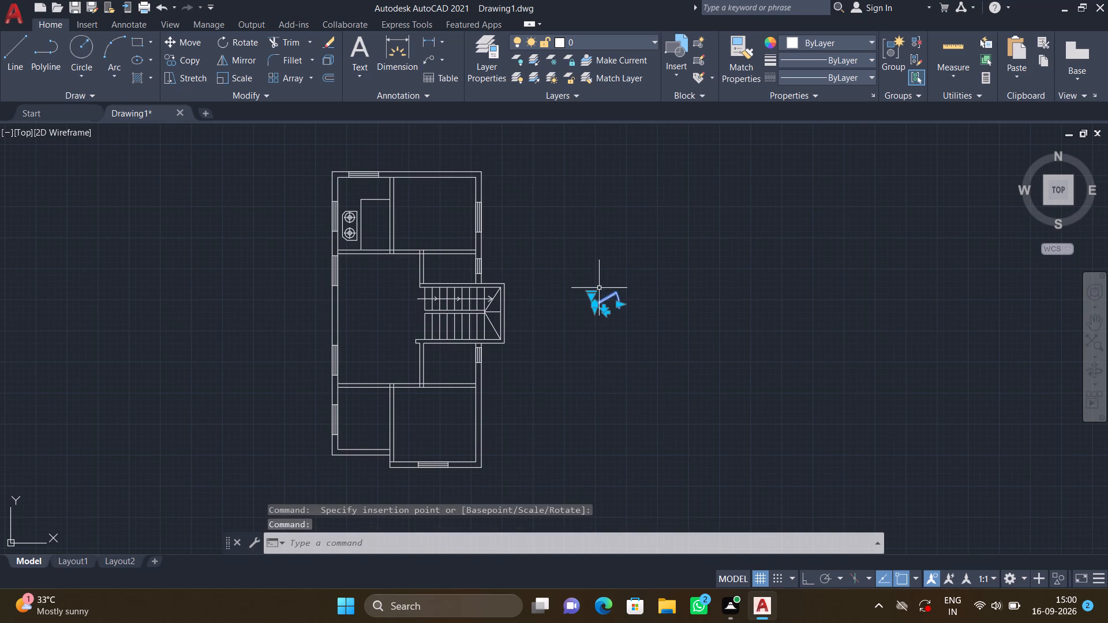
pyautogui.click(592, 291)
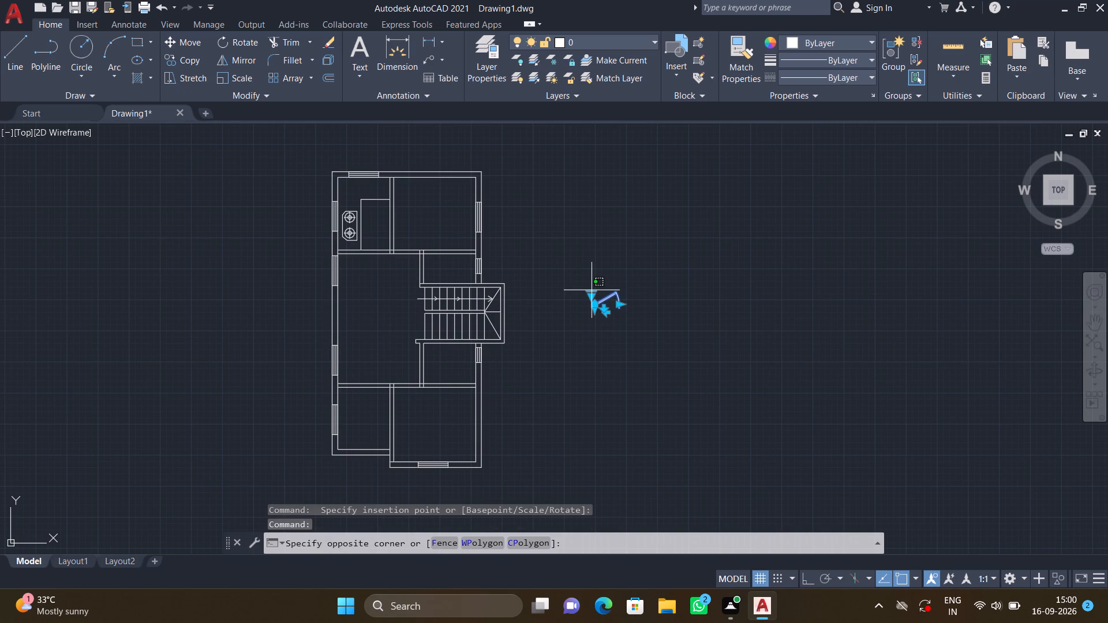
pyautogui.click(592, 295)
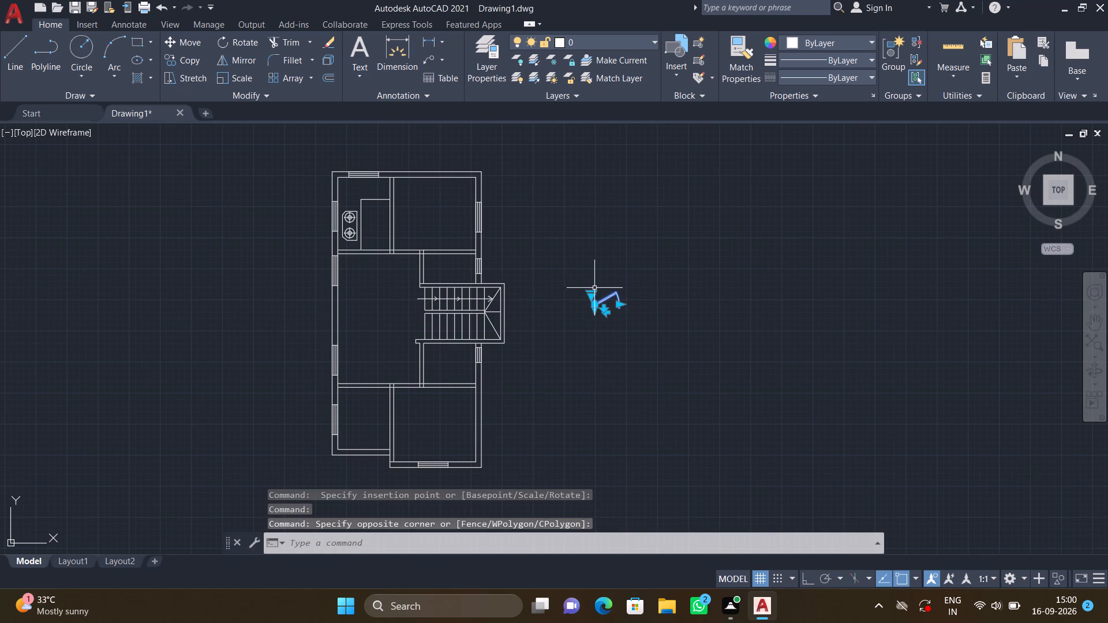
pyautogui.click(591, 293)
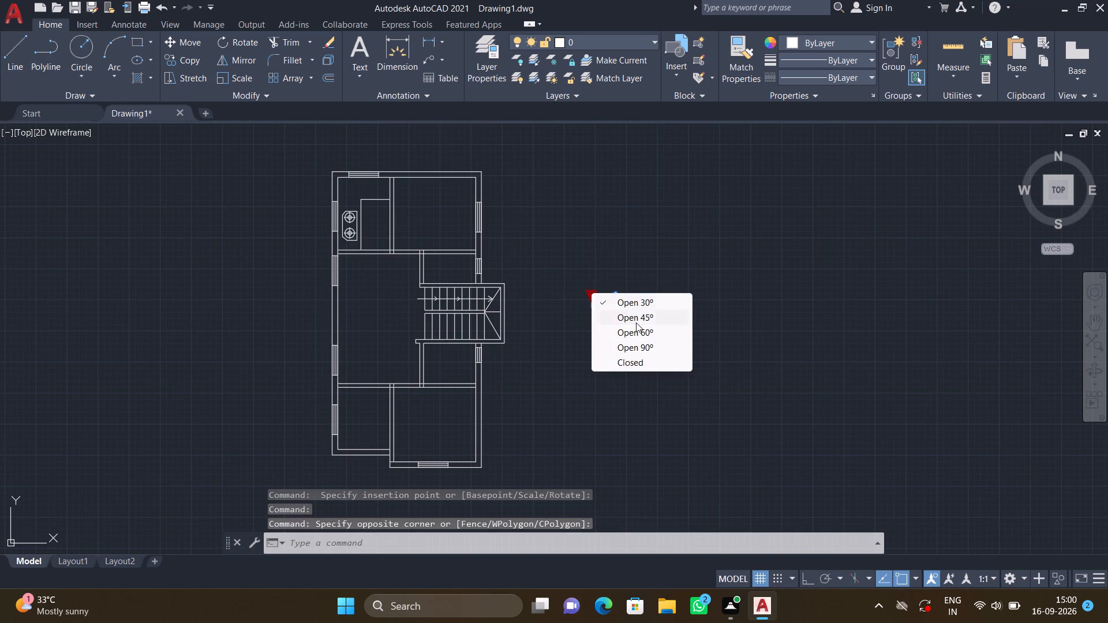
pyautogui.click(649, 342)
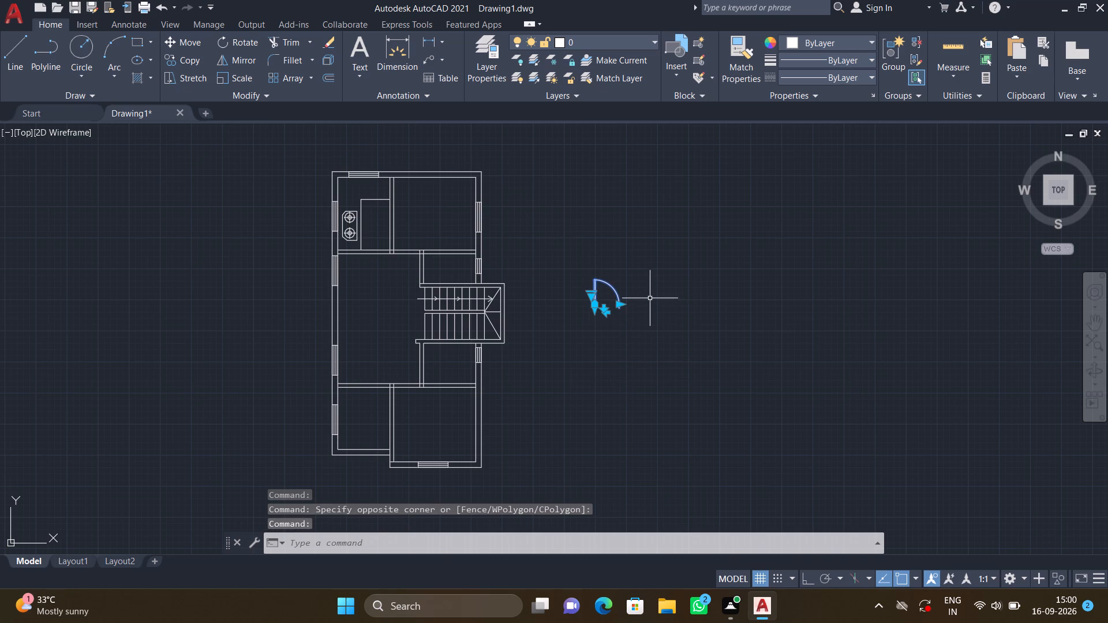
pyautogui.press('Escape')
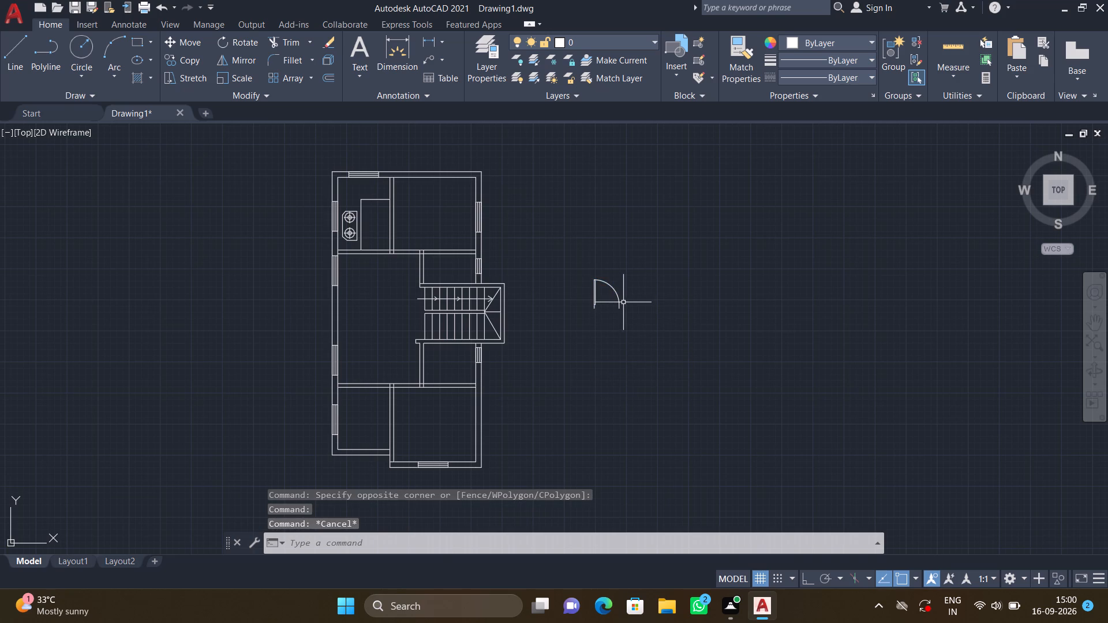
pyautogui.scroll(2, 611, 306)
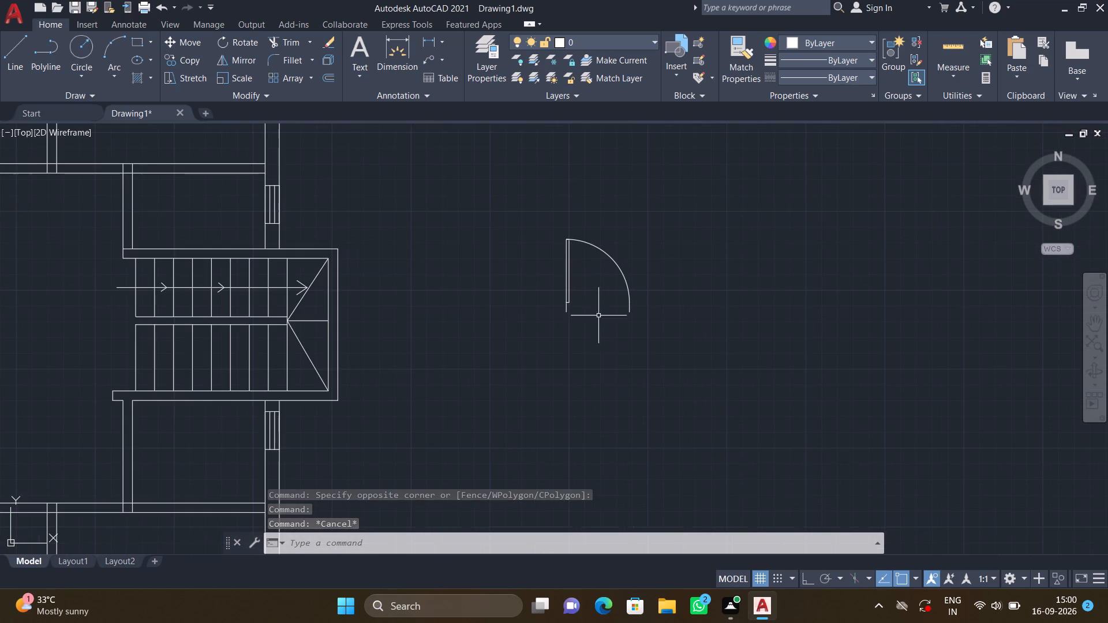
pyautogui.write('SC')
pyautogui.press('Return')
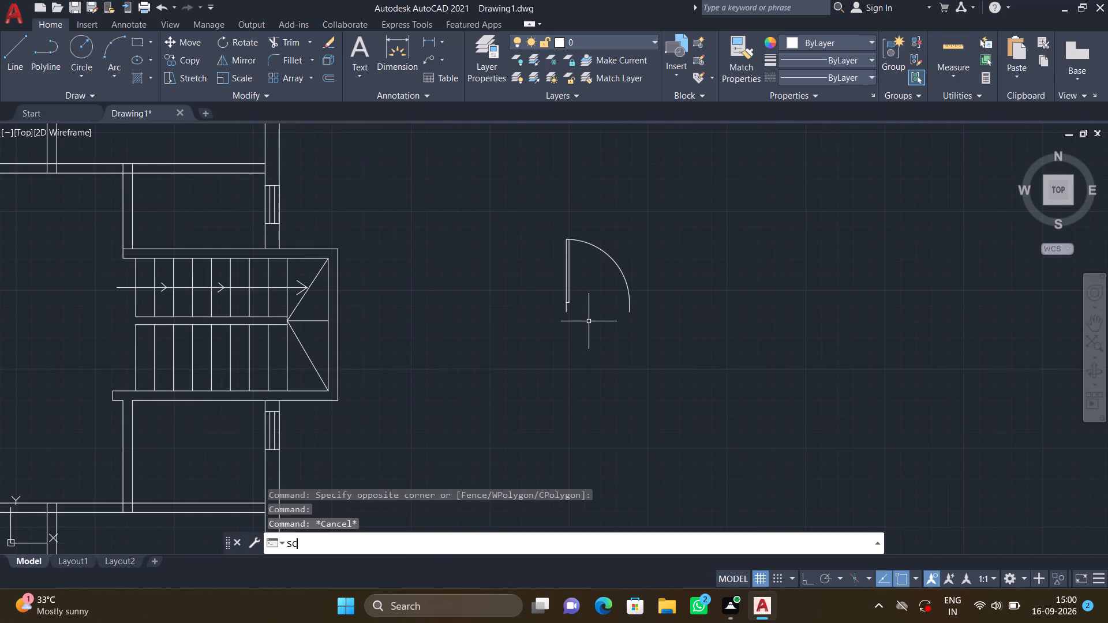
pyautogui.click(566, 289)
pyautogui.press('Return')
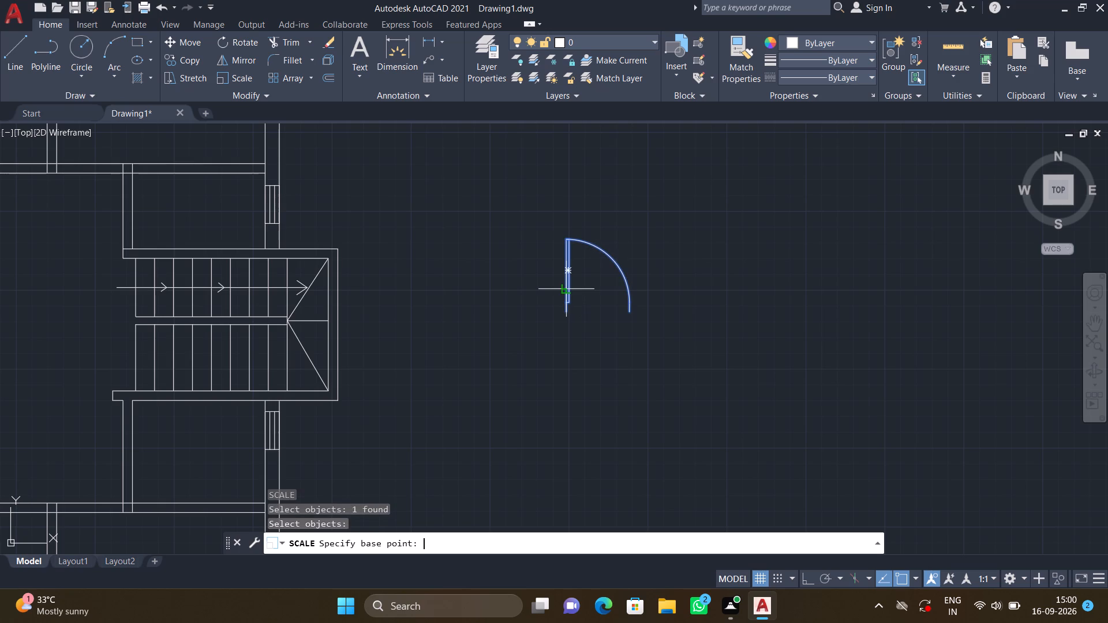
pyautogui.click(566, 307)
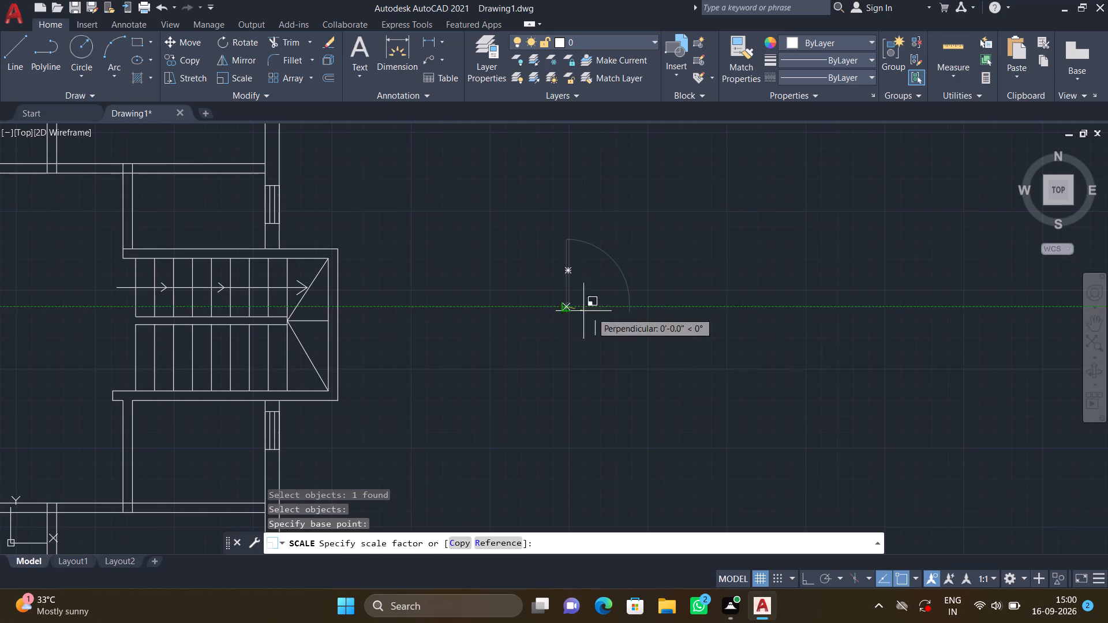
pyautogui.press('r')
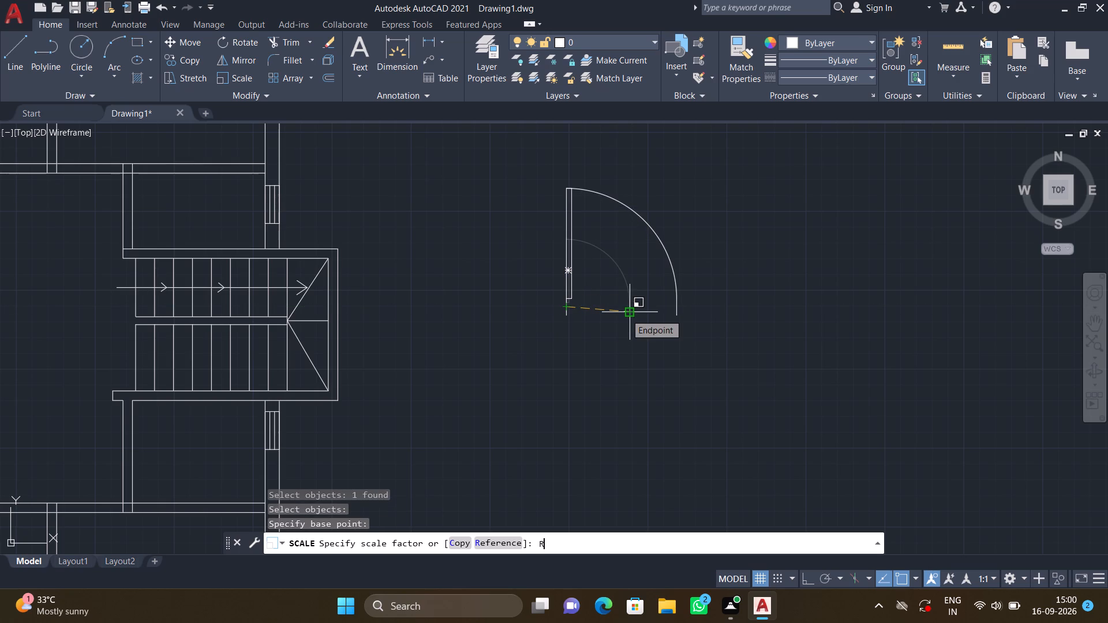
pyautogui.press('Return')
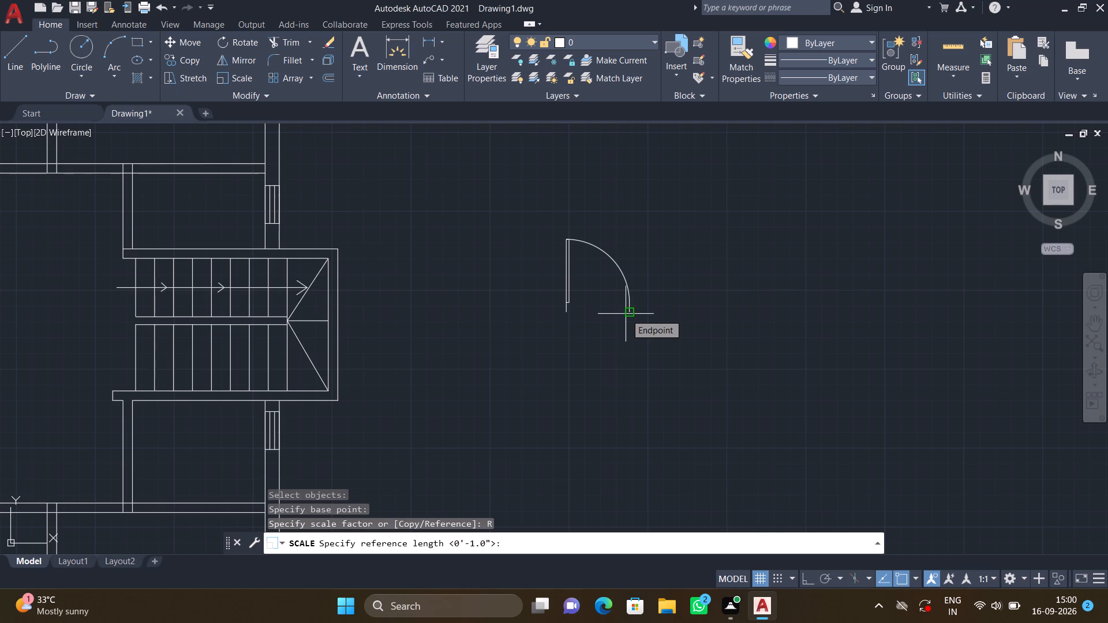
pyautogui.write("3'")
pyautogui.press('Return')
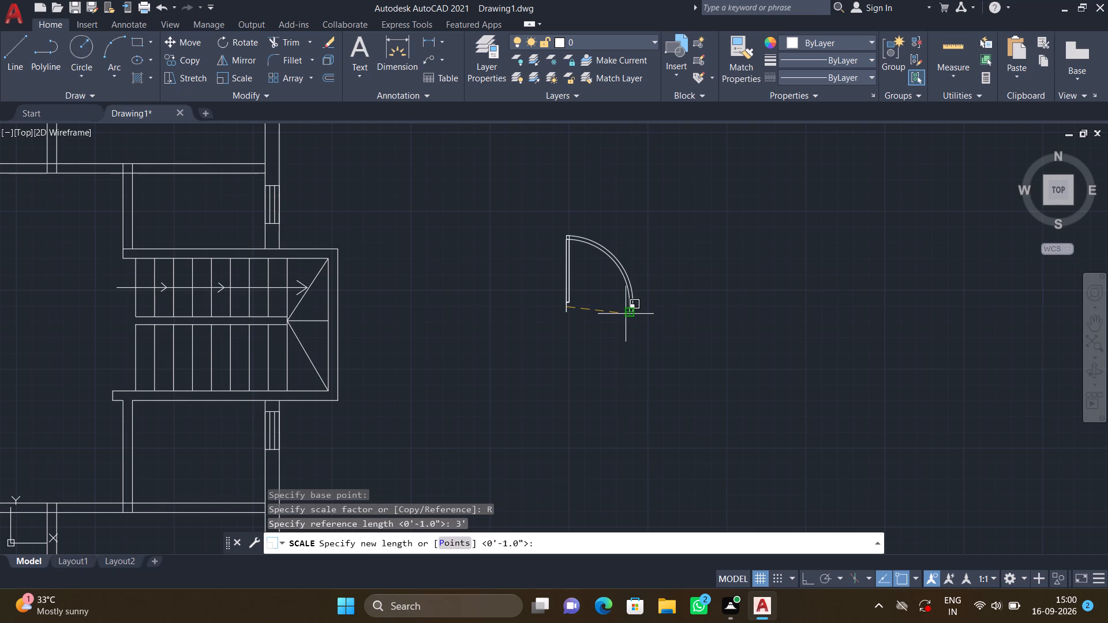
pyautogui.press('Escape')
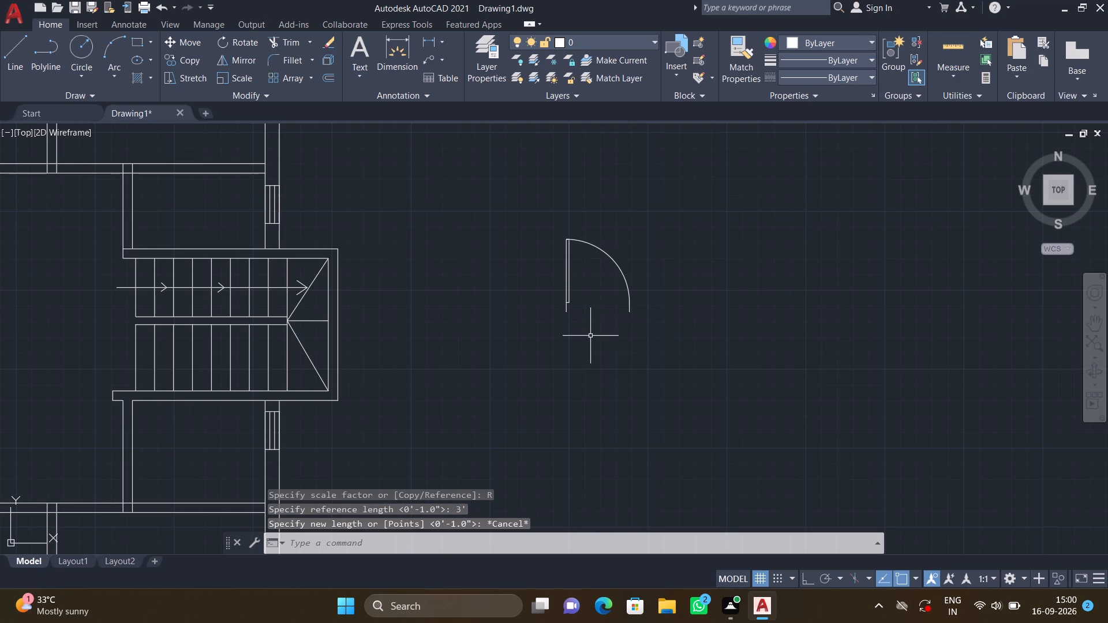
# With Ortho on, scale the door block by reference from its hinge-side lower endpoint, using reference length 3' and the default new length 1".
pyautogui.write('SC')
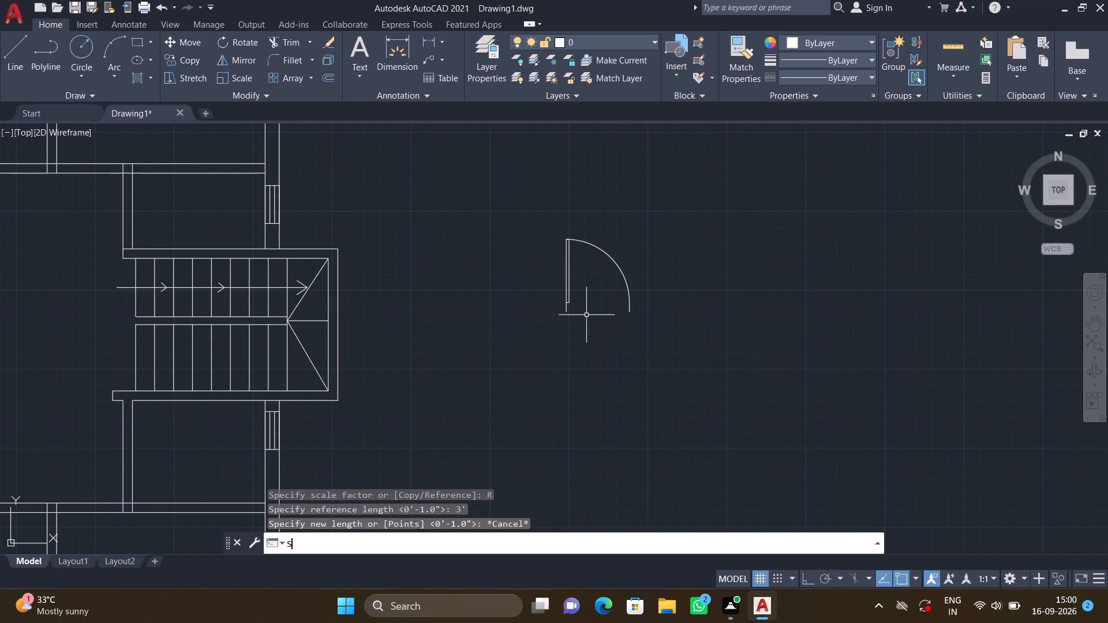
pyautogui.press('Return')
pyautogui.press('F8')
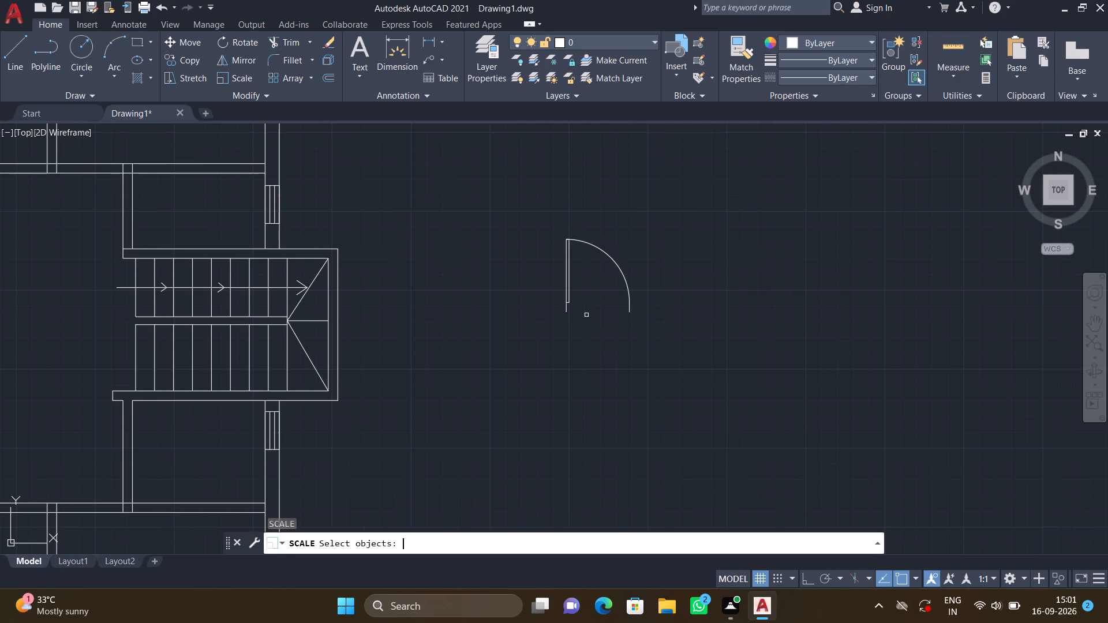
pyautogui.click(567, 286)
pyautogui.press('Return')
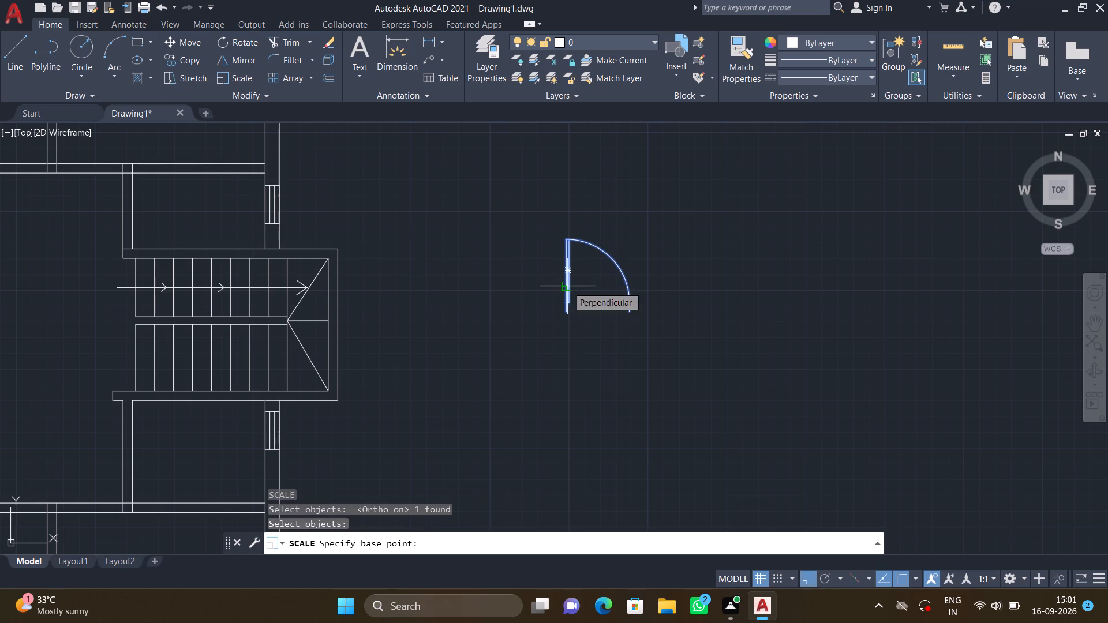
pyautogui.click(570, 311)
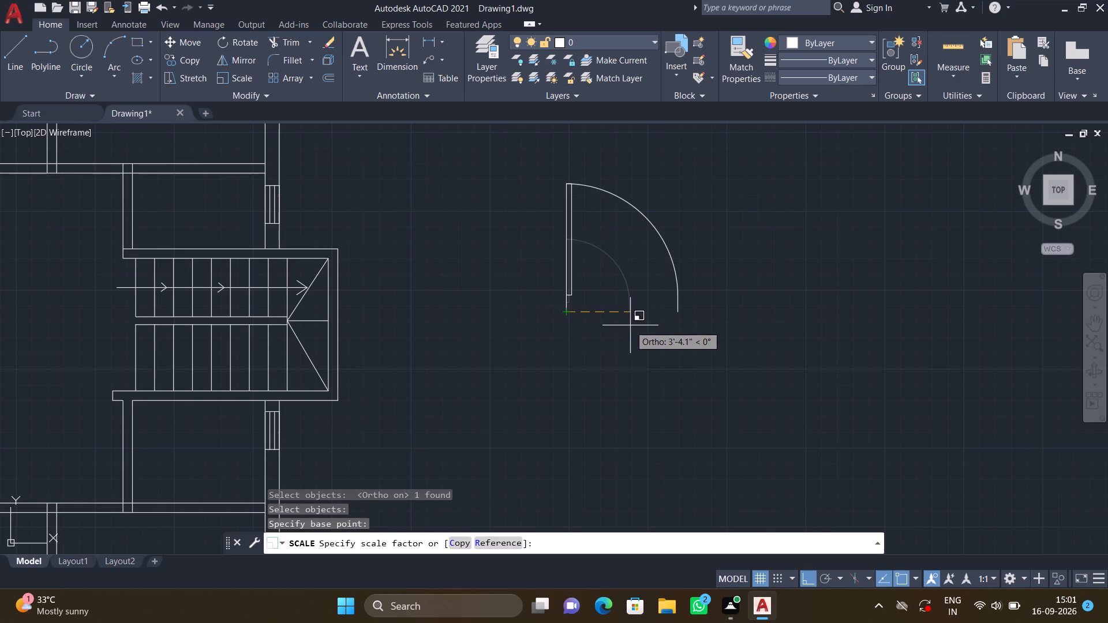
pyautogui.press('r')
pyautogui.press('Return')
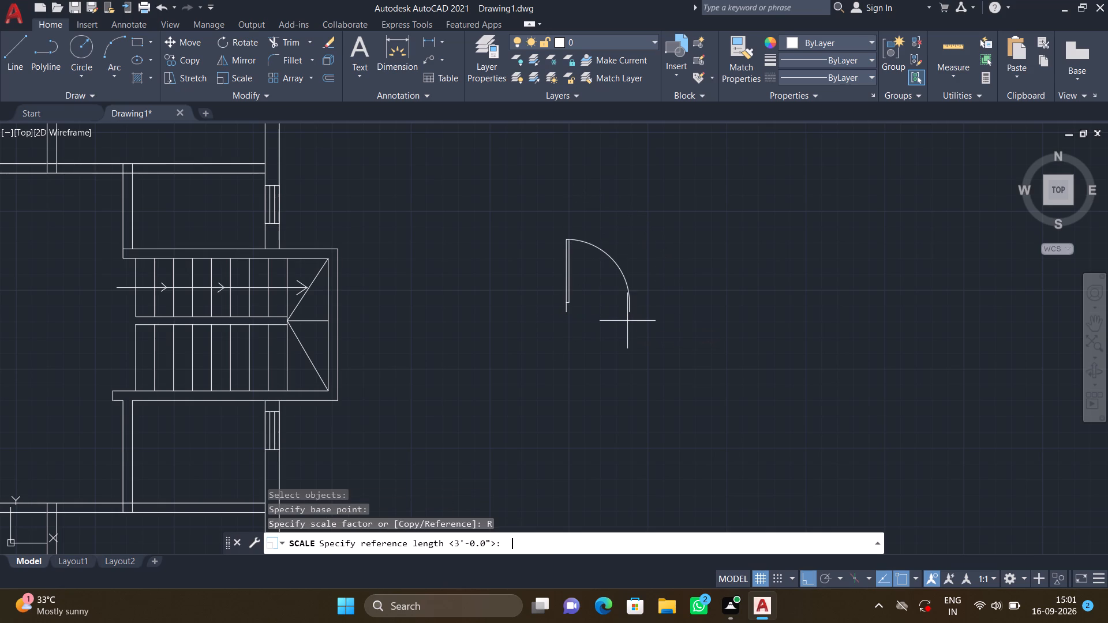
pyautogui.press('3')
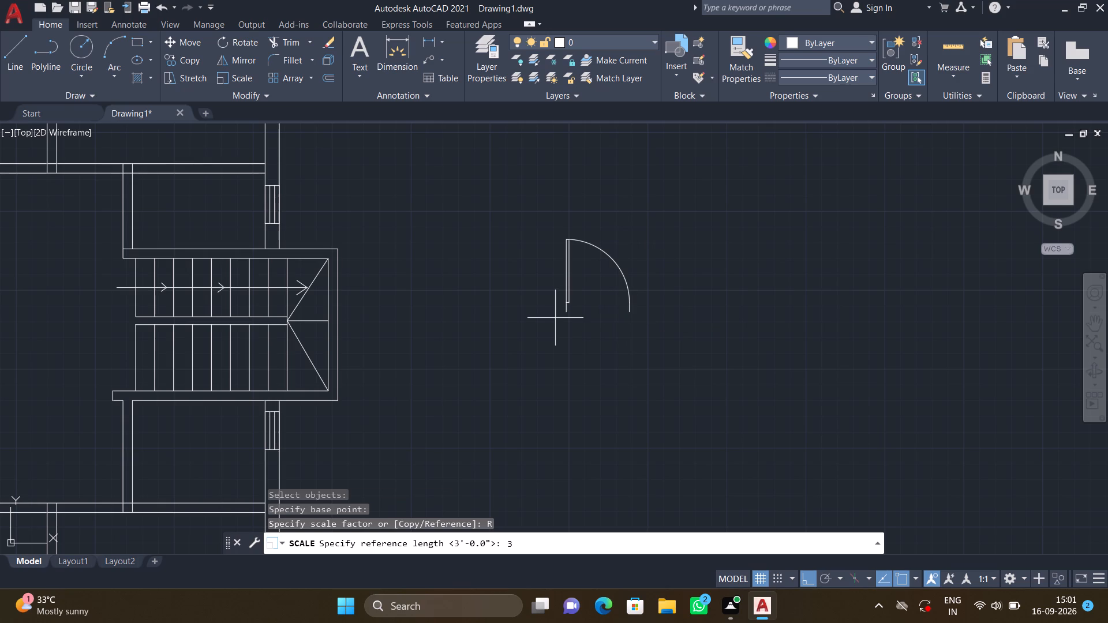
pyautogui.click(565, 309)
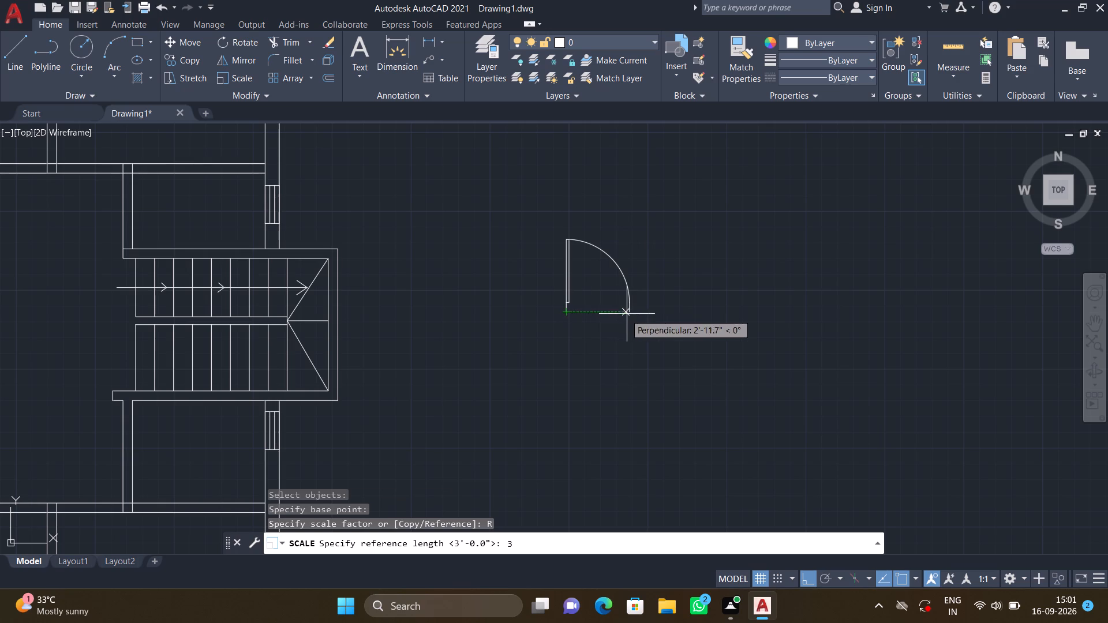
pyautogui.click(628, 314)
pyautogui.write("3'")
pyautogui.press('BackSpace')
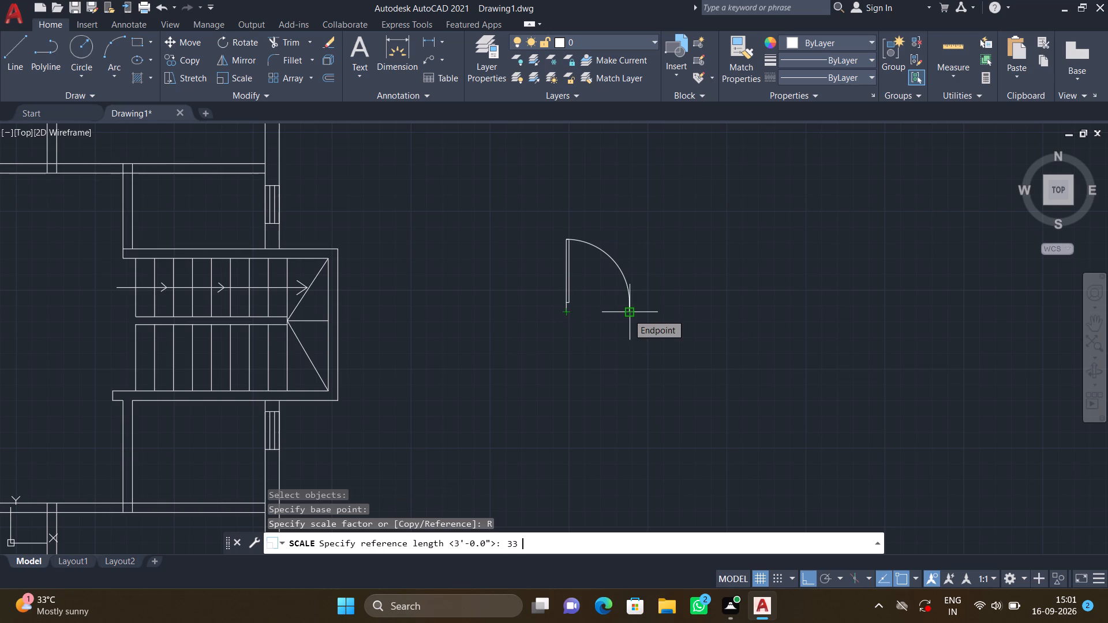
pyautogui.press('BackSpace')
pyautogui.press("'")
pyautogui.press('Return')
pyautogui.press('Return')
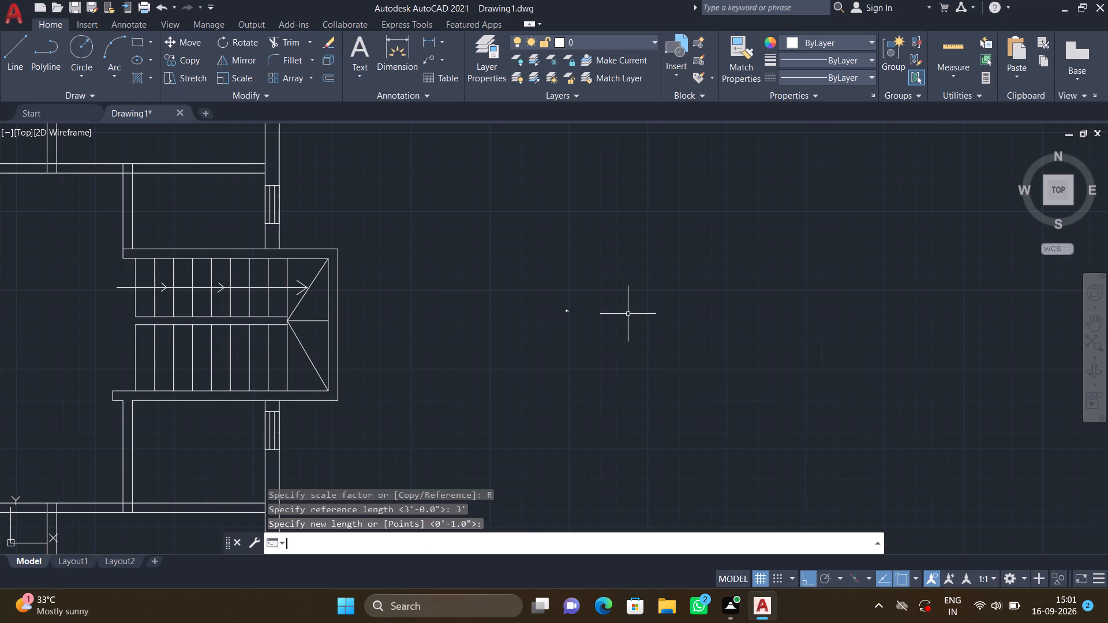
# Check the door block's opening width with a linear dimension between its two lower endpoints, without placing the dimension.
pyautogui.scroll(4, 556, 315)
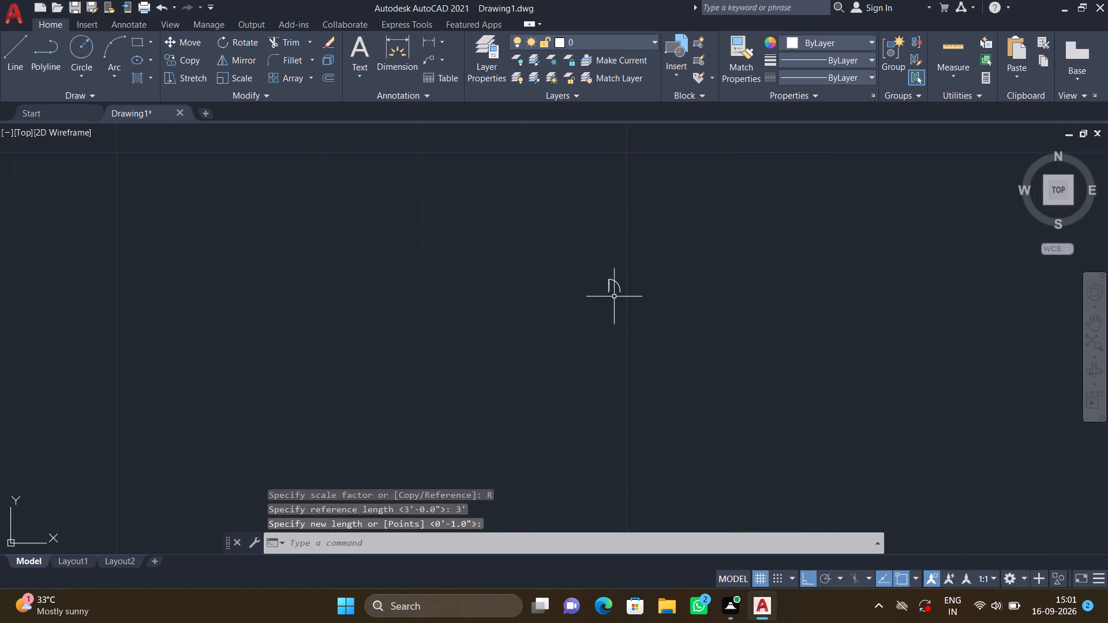
pyautogui.scroll(2, 617, 295)
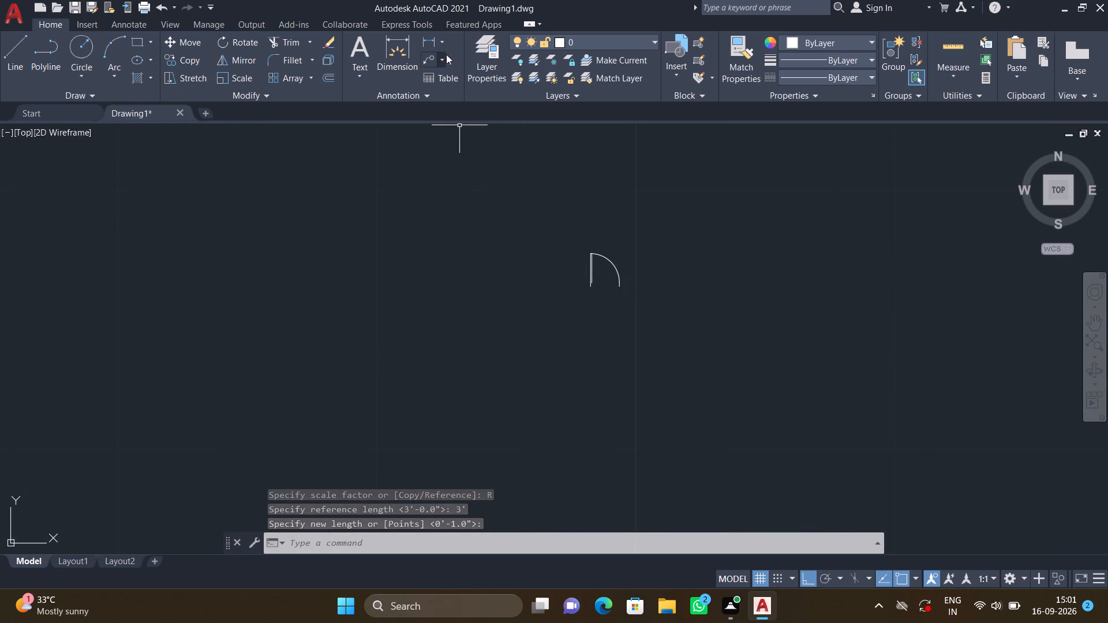
pyautogui.click(443, 39)
pyautogui.click(452, 62)
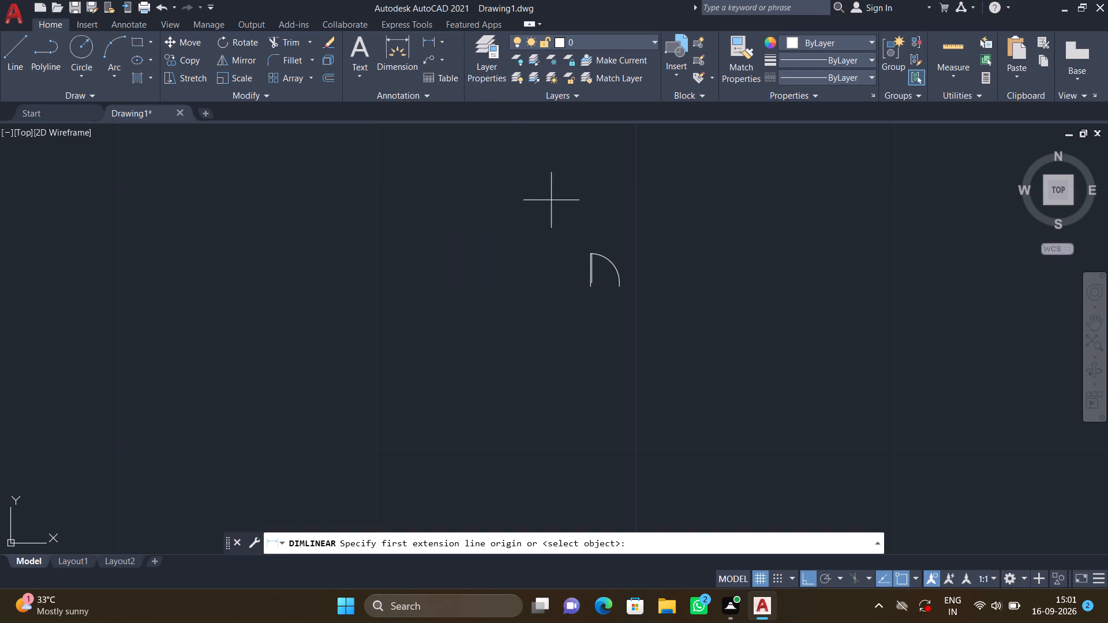
pyautogui.scroll(3, 597, 279)
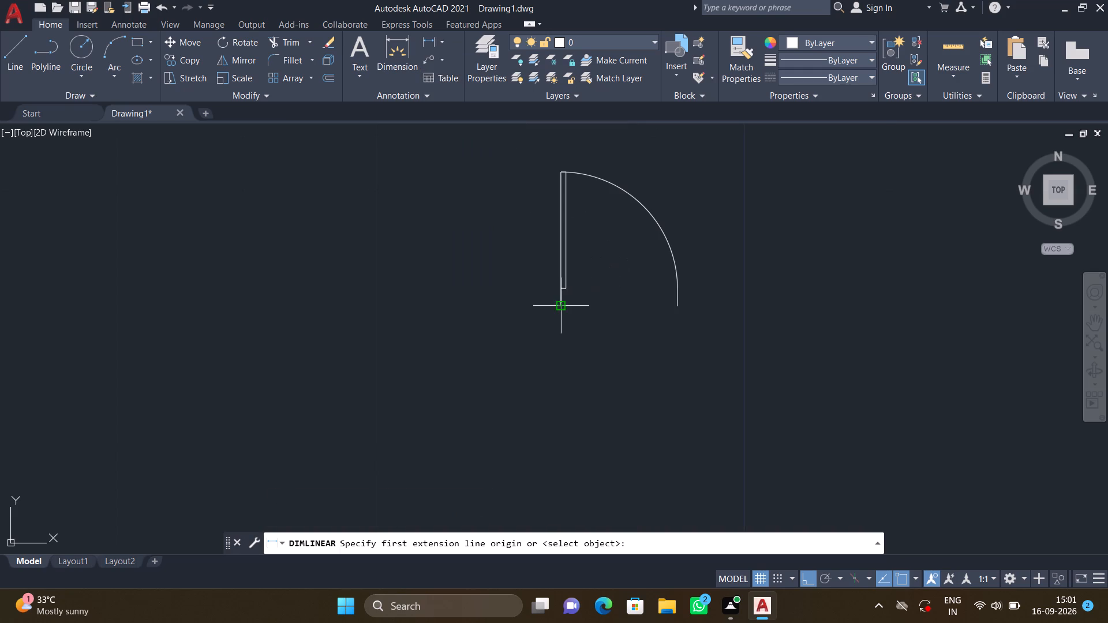
pyautogui.click(560, 306)
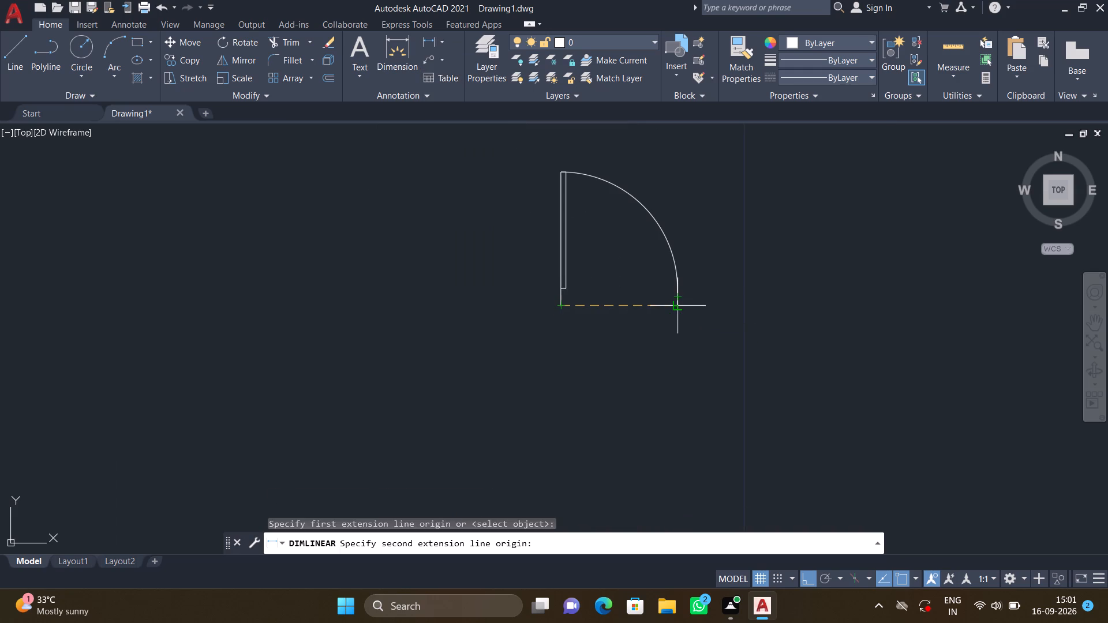
pyautogui.click(677, 307)
pyautogui.scroll(-3, 592, 318)
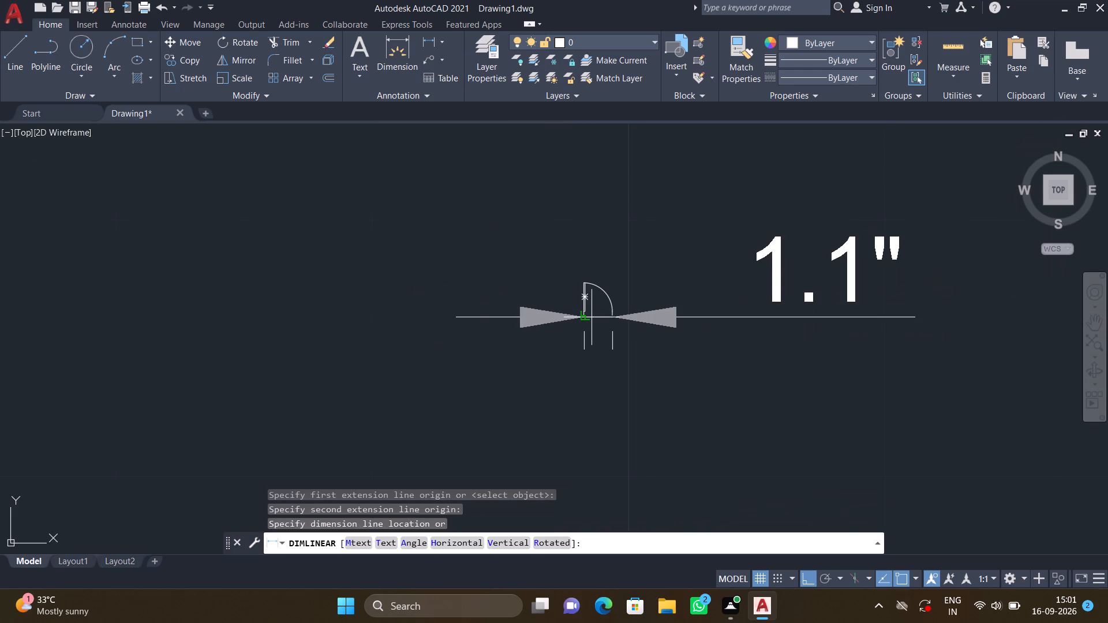
pyautogui.press('Escape')
# Scale the door block by reference from its hinge-side lower endpoint, taking its two lower endpoints as reference length and 3' as new length.
pyautogui.scroll(2, 600, 309)
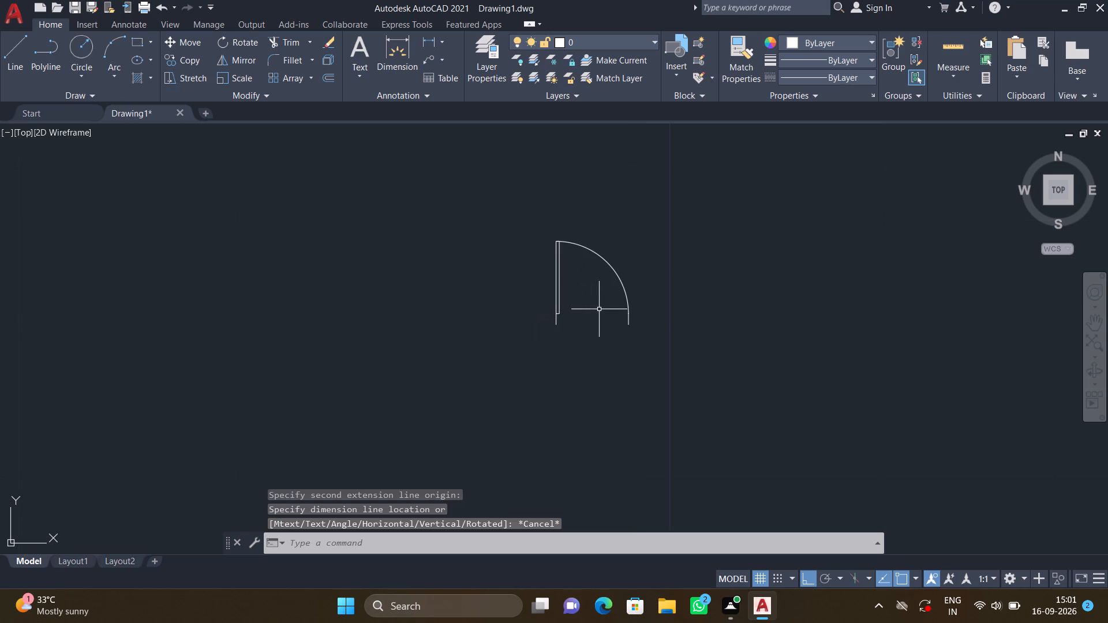
pyautogui.write('SC')
pyautogui.press('Return')
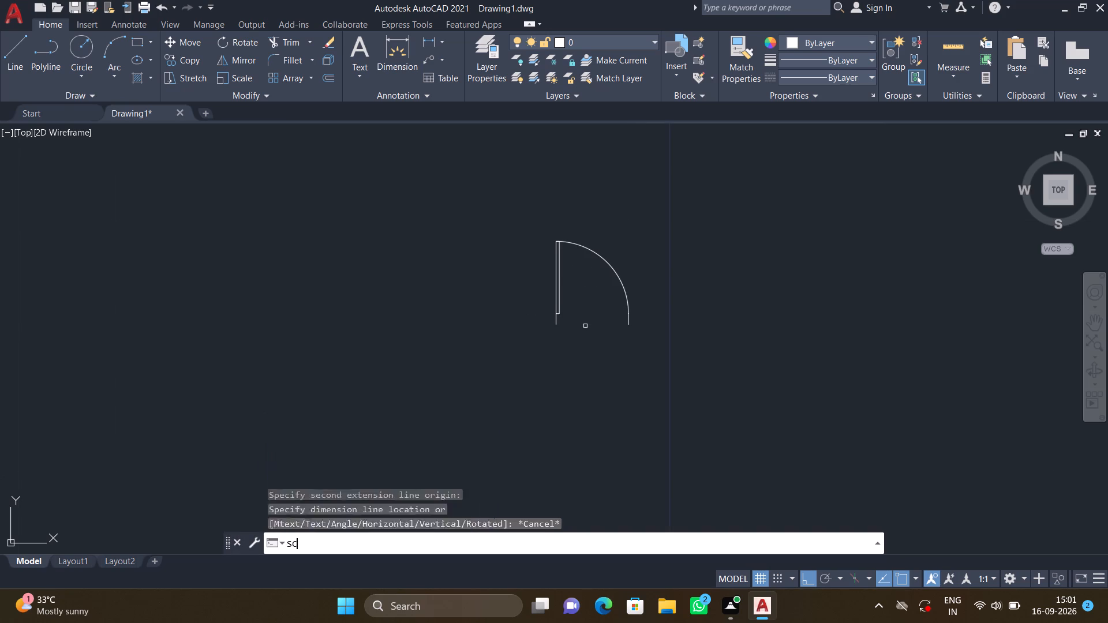
pyautogui.click(558, 315)
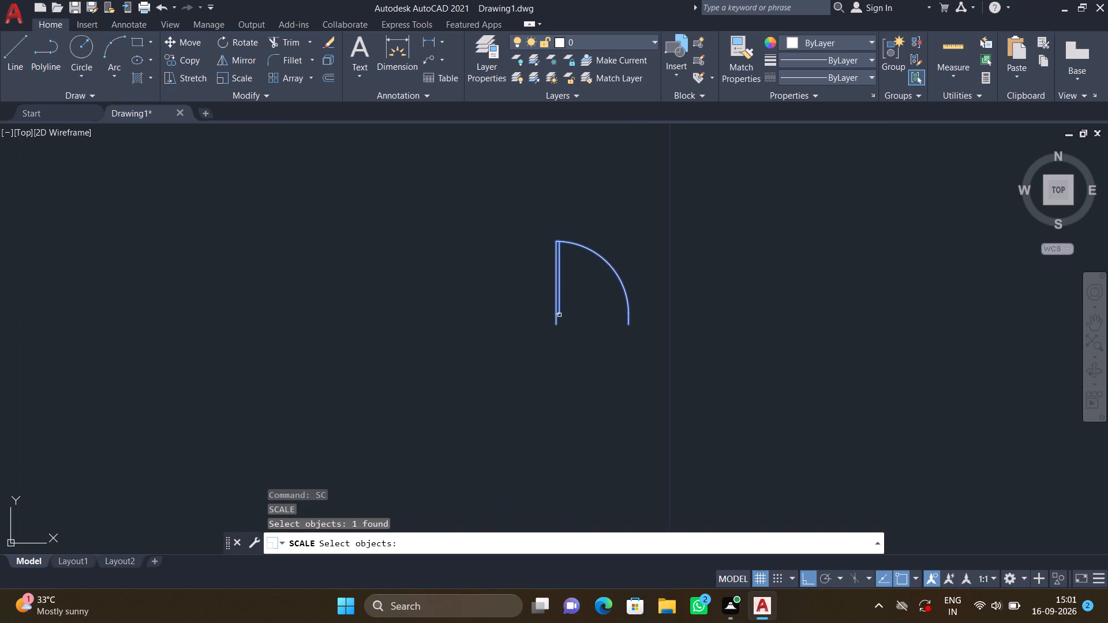
pyautogui.press('Return')
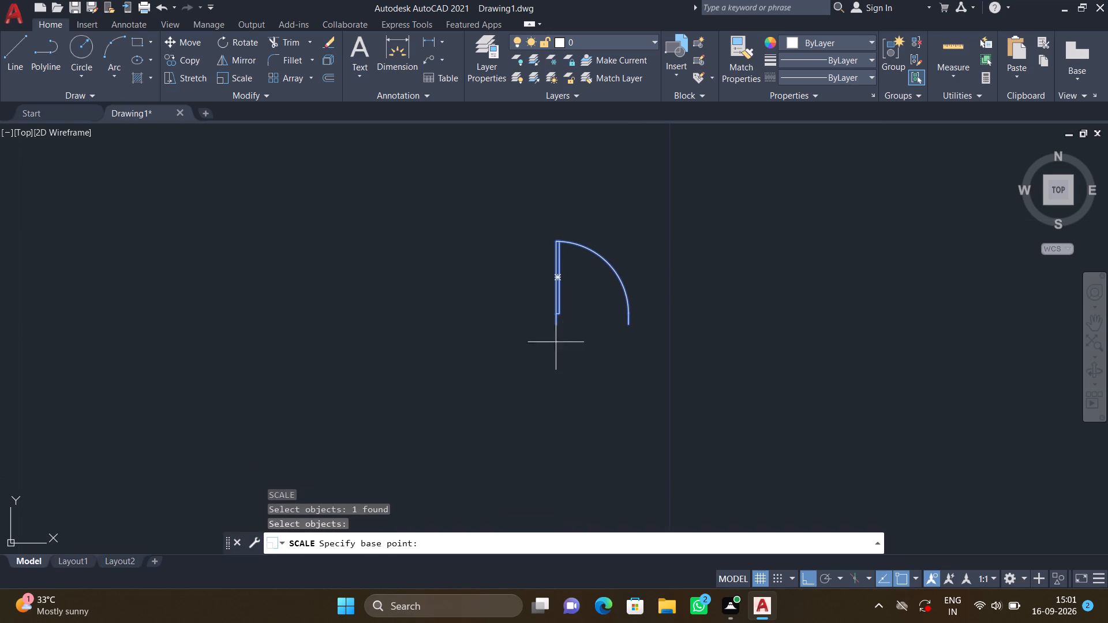
pyautogui.click(553, 326)
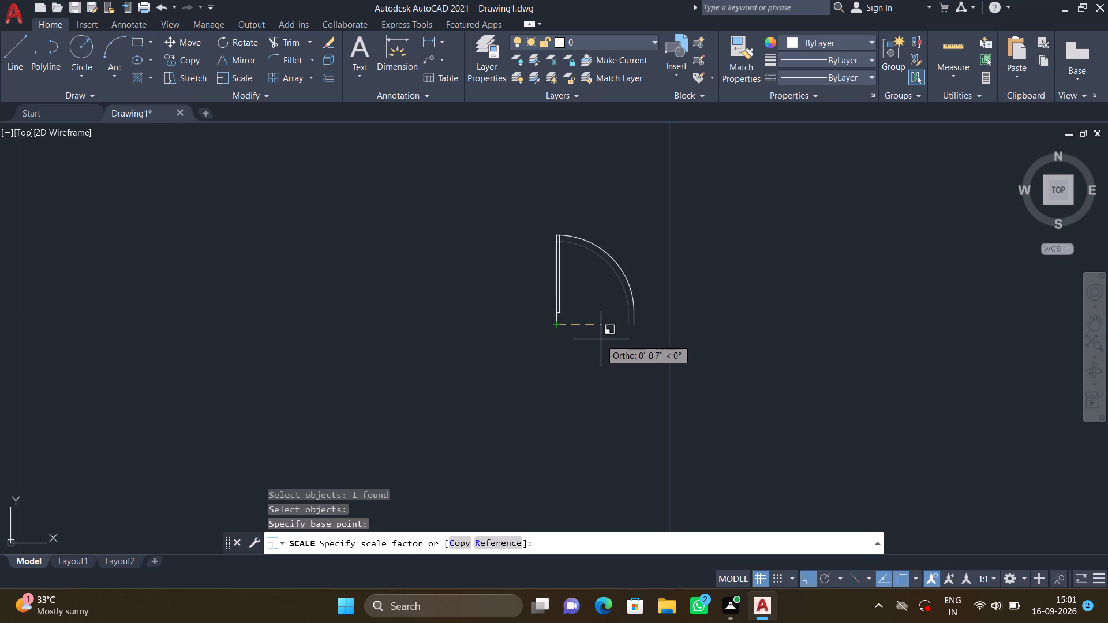
pyautogui.press('r')
pyautogui.press('Return')
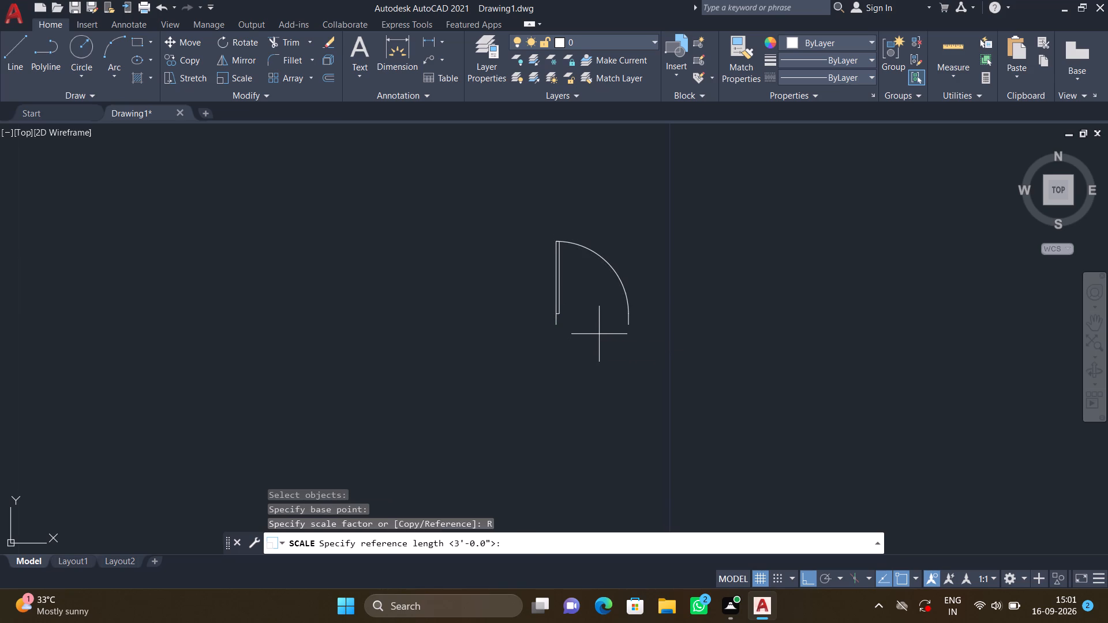
pyautogui.click(558, 323)
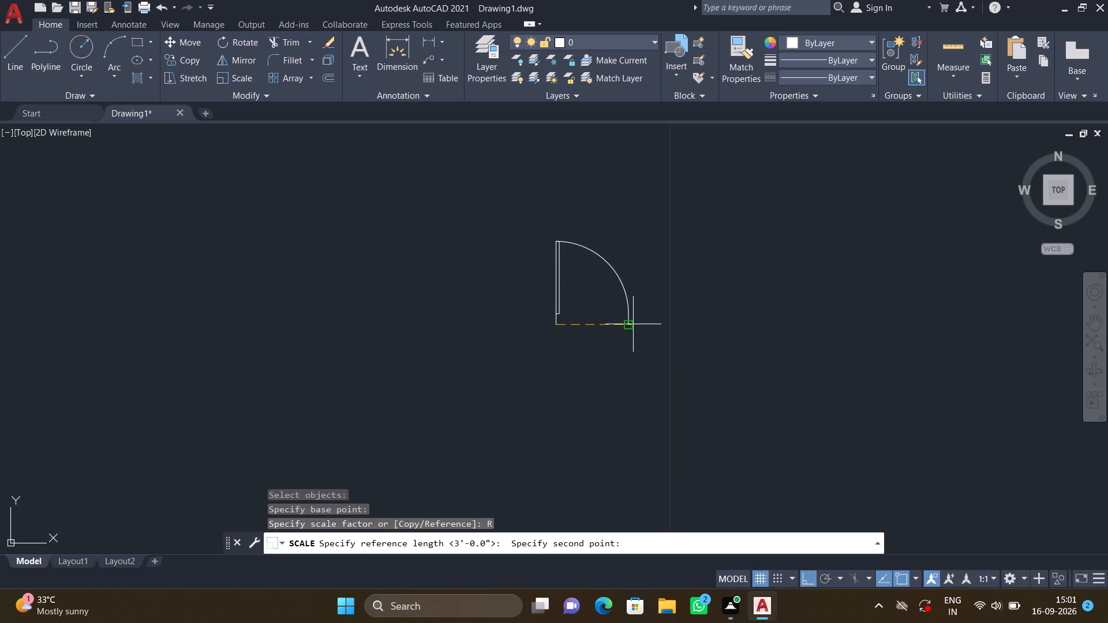
pyautogui.click(632, 324)
pyautogui.write("3'")
pyautogui.press('Return')
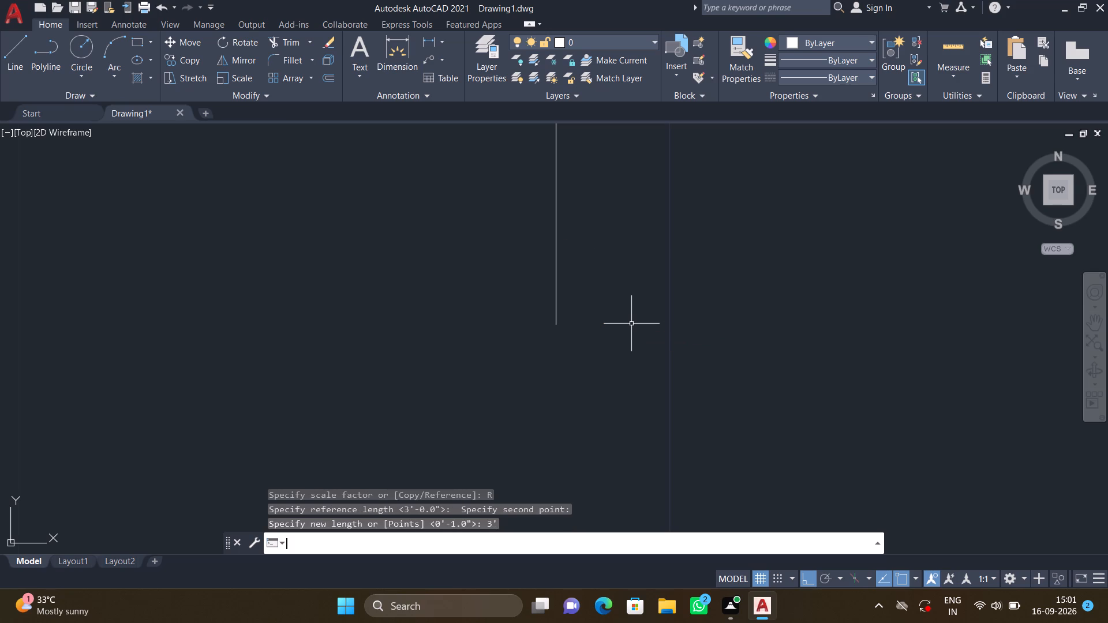
# Check the door block's opening width with a linear dimension between its two lower endpoints, without placing the dimension.
pyautogui.scroll(-6, 631, 323)
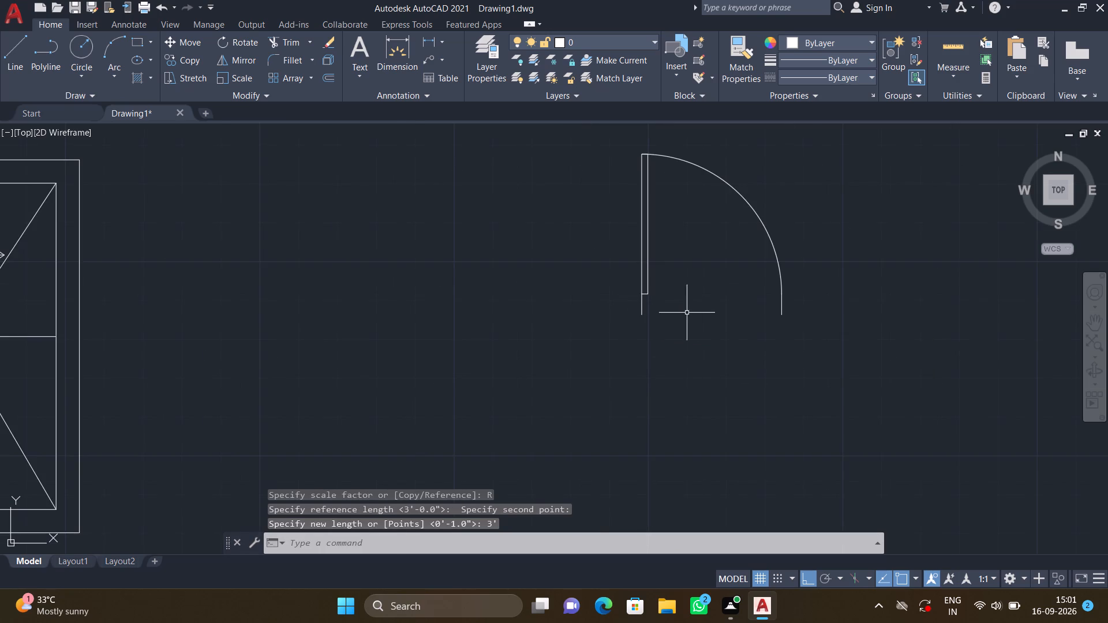
pyautogui.scroll(-2, 692, 313)
pyautogui.scroll(1, 682, 309)
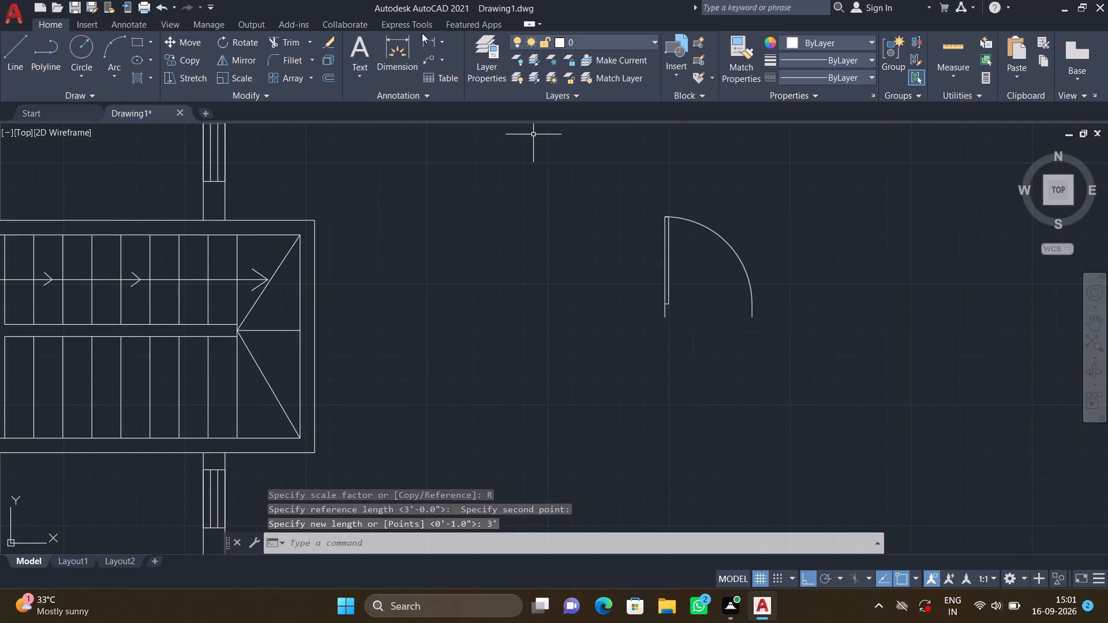
pyautogui.click(440, 36)
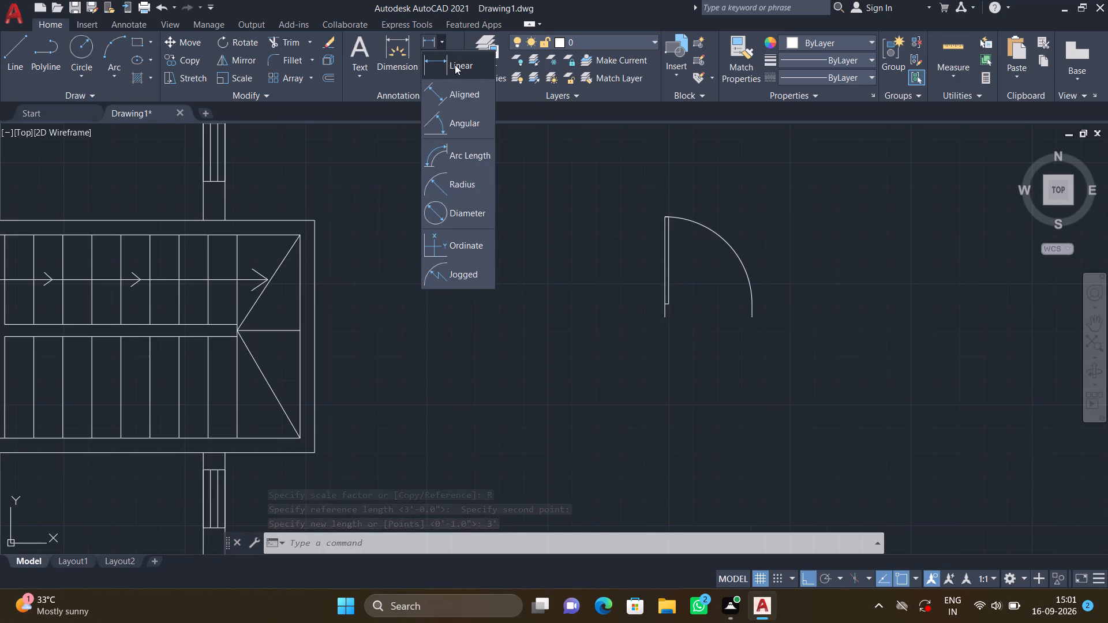
pyautogui.click(454, 58)
pyautogui.scroll(2, 685, 326)
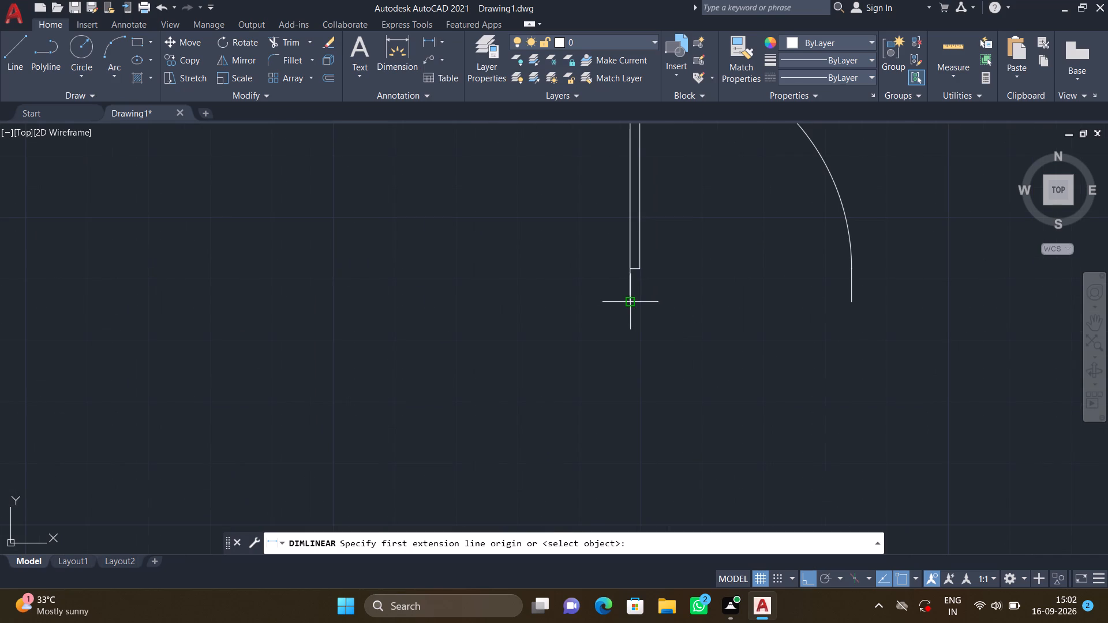
pyautogui.click(631, 304)
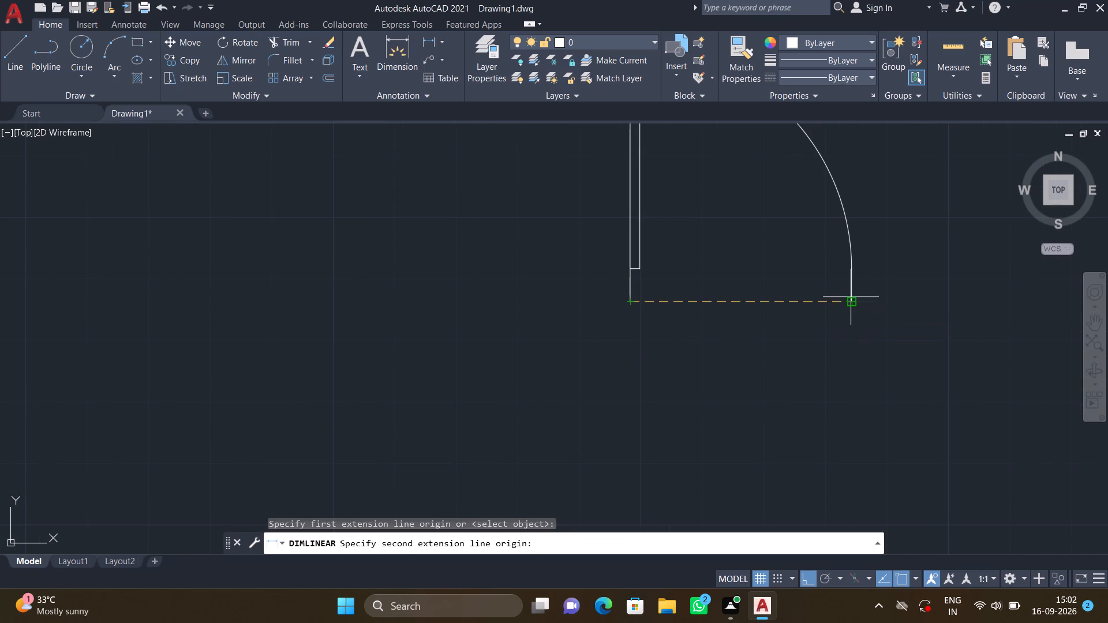
pyautogui.click(851, 296)
pyautogui.press('Escape')
# Mirror the door block westward about a vertical line through its hinge-side lower endpoint, keeping the source.
pyautogui.scroll(-3, 836, 312)
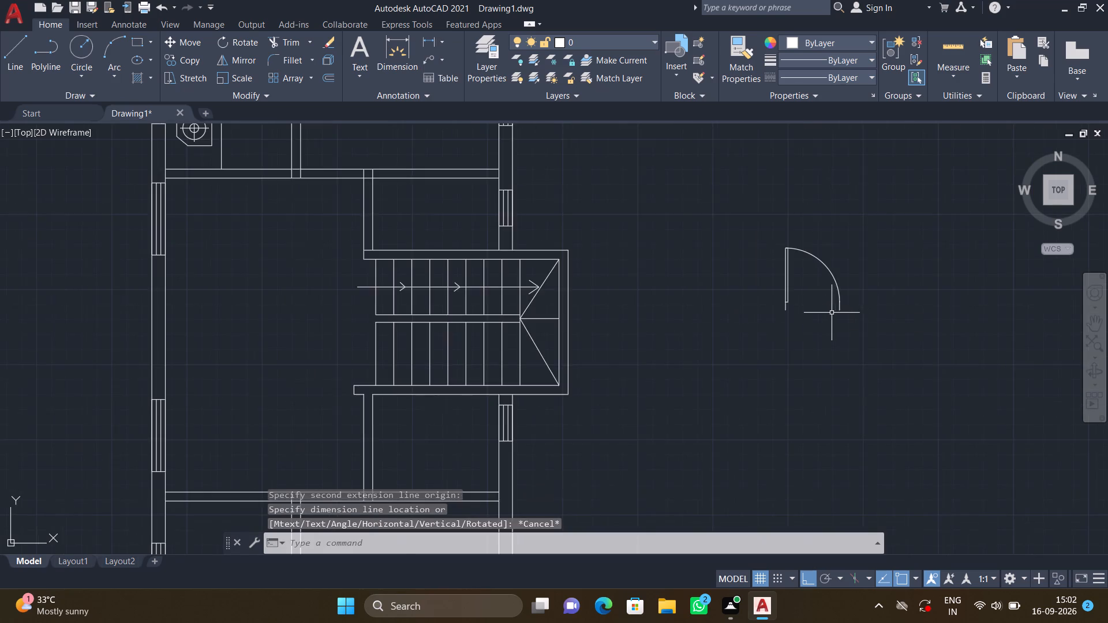
pyautogui.scroll(-3, 818, 348)
pyautogui.moveTo(842, 357); pyautogui.dragTo(754, 313, button='middle')
pyautogui.scroll(2, 748, 302)
pyautogui.write('MI')
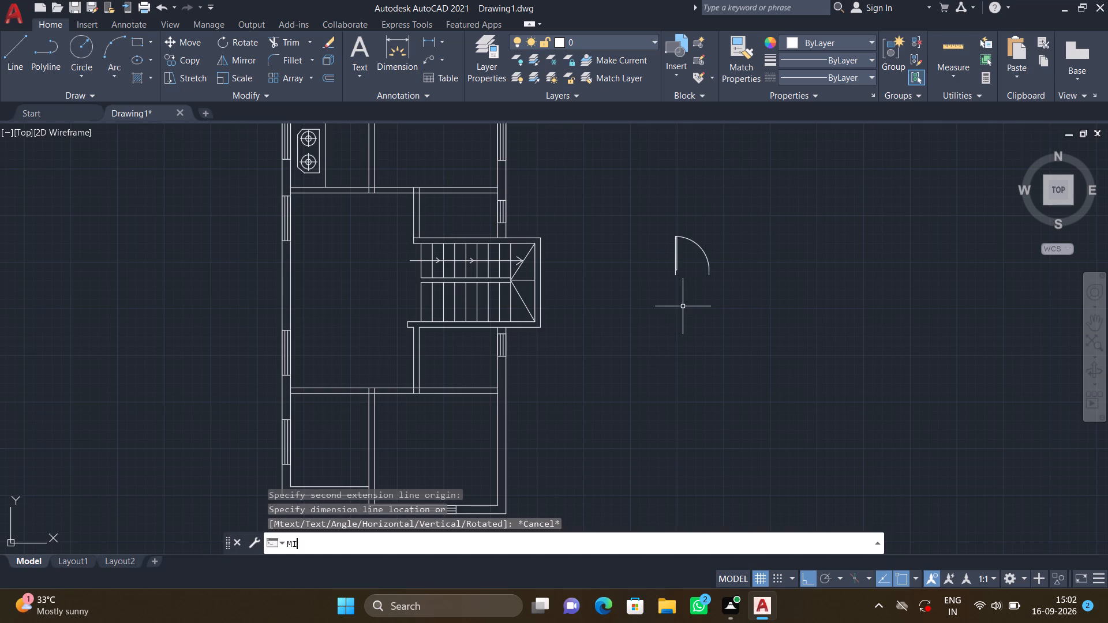
pyautogui.press('Return')
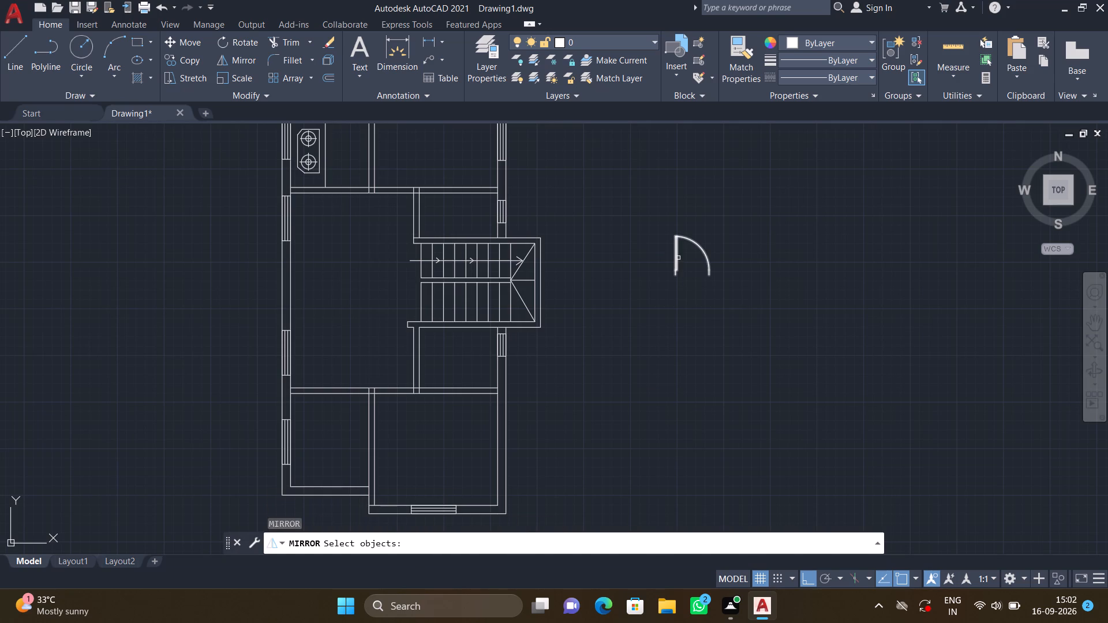
pyautogui.click(678, 258)
pyautogui.press('Return')
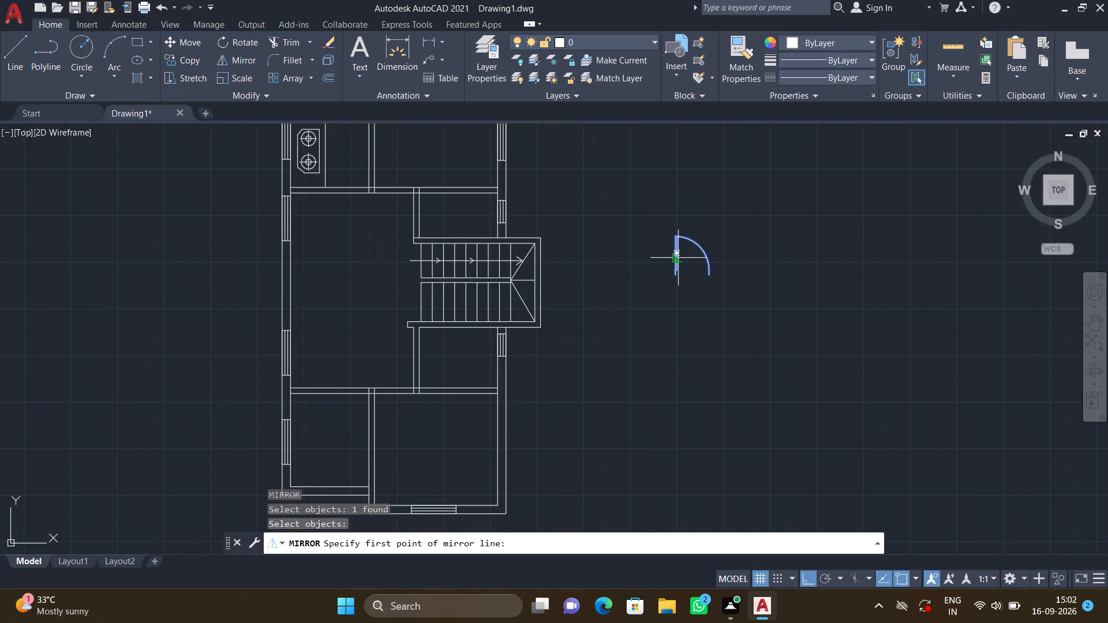
pyautogui.click(677, 277)
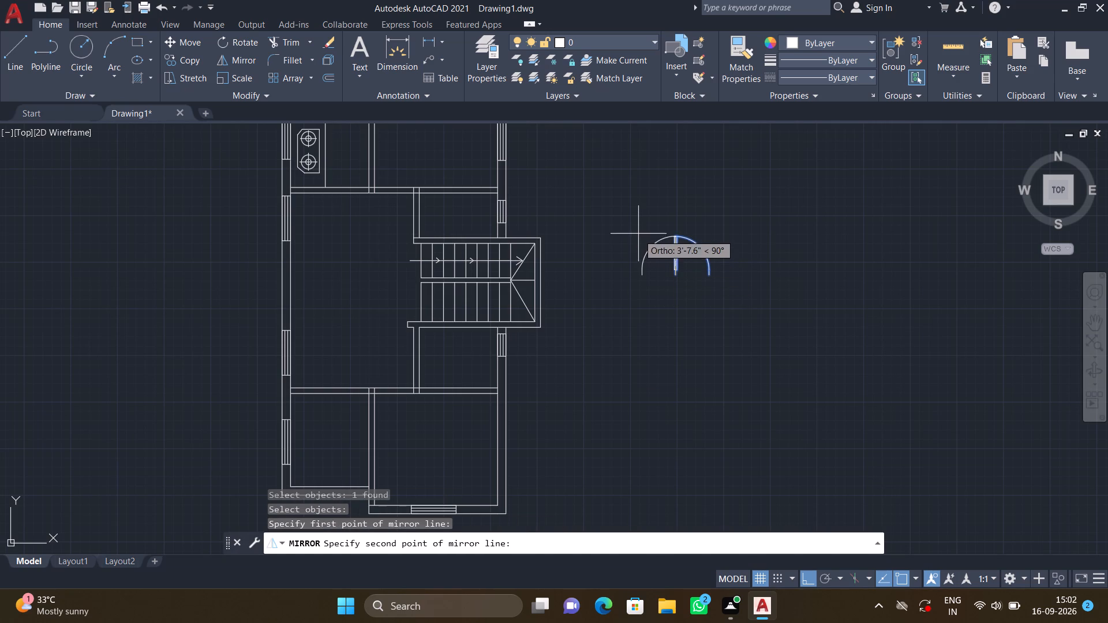
pyautogui.click(639, 228)
pyautogui.press('Return')
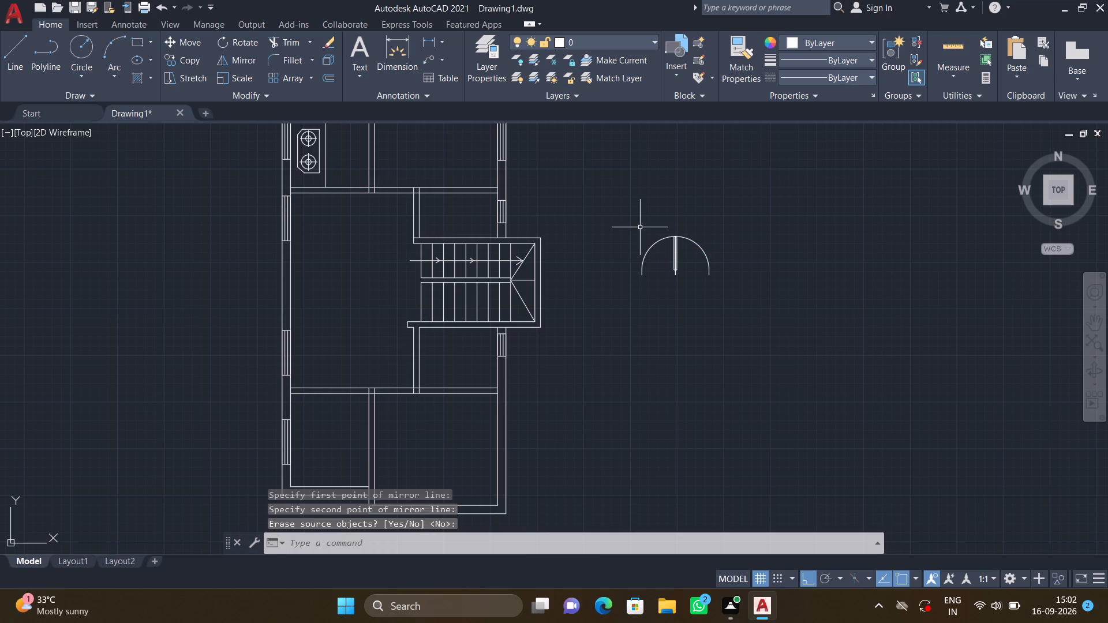
# Mirror the original east-side door block downward about a horizontal line through its lower hinge end, keeping the source.
pyautogui.press('m')
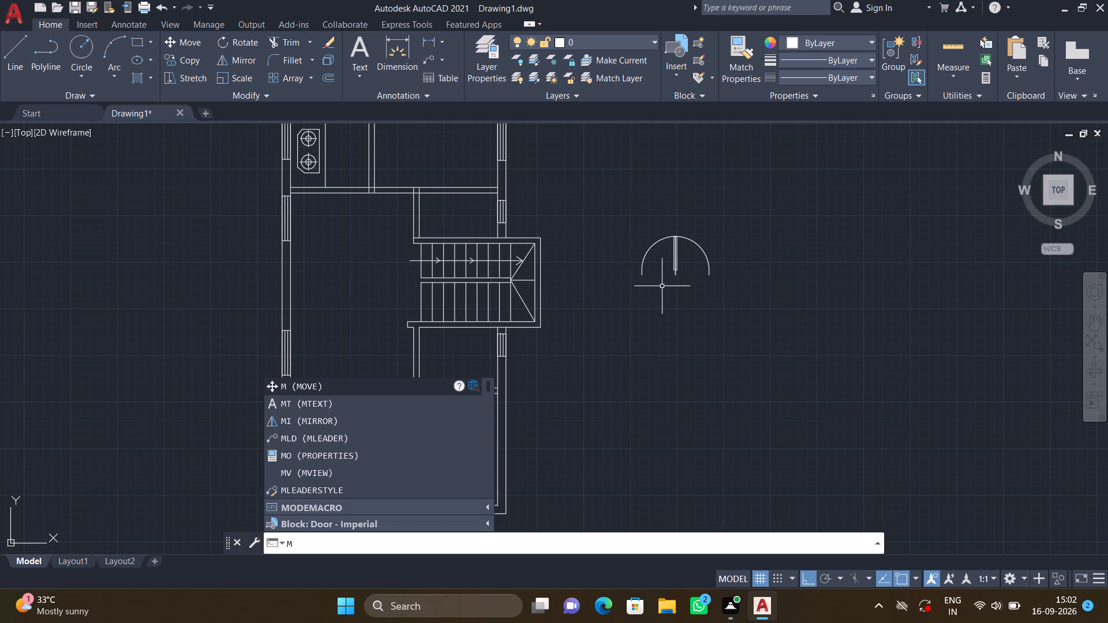
pyautogui.press('i')
pyautogui.press('Return')
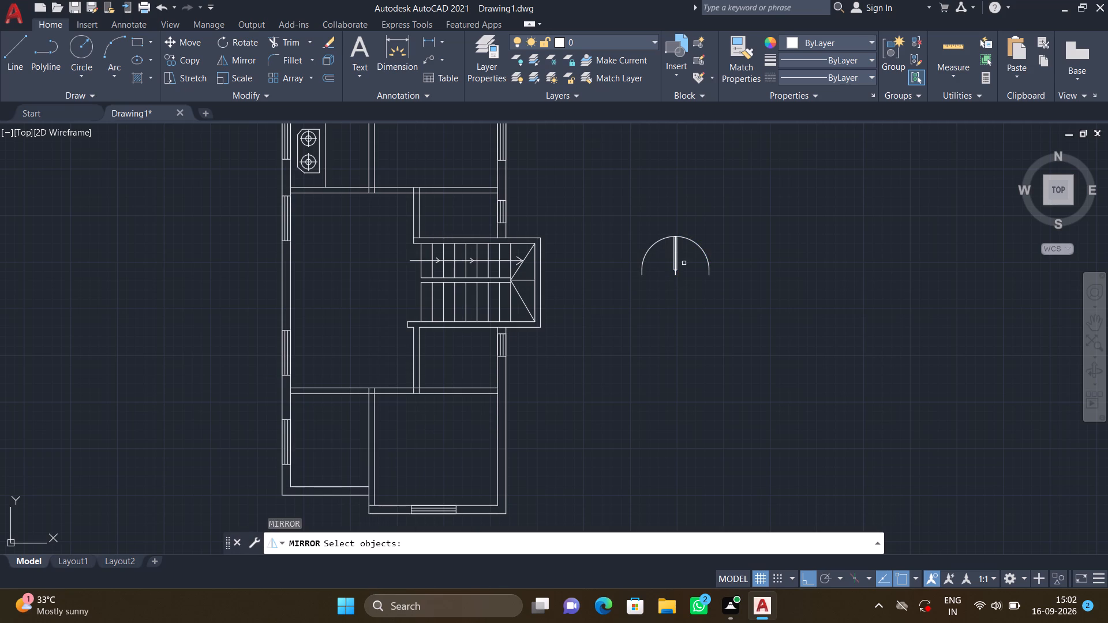
pyautogui.click(678, 253)
pyautogui.press('Return')
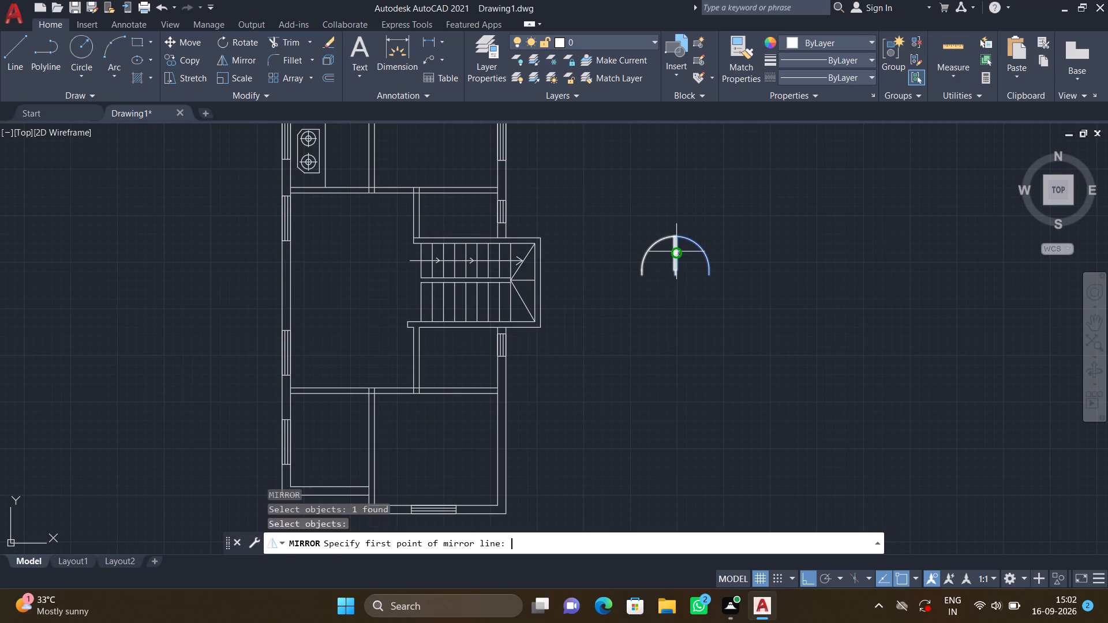
pyautogui.click(676, 273)
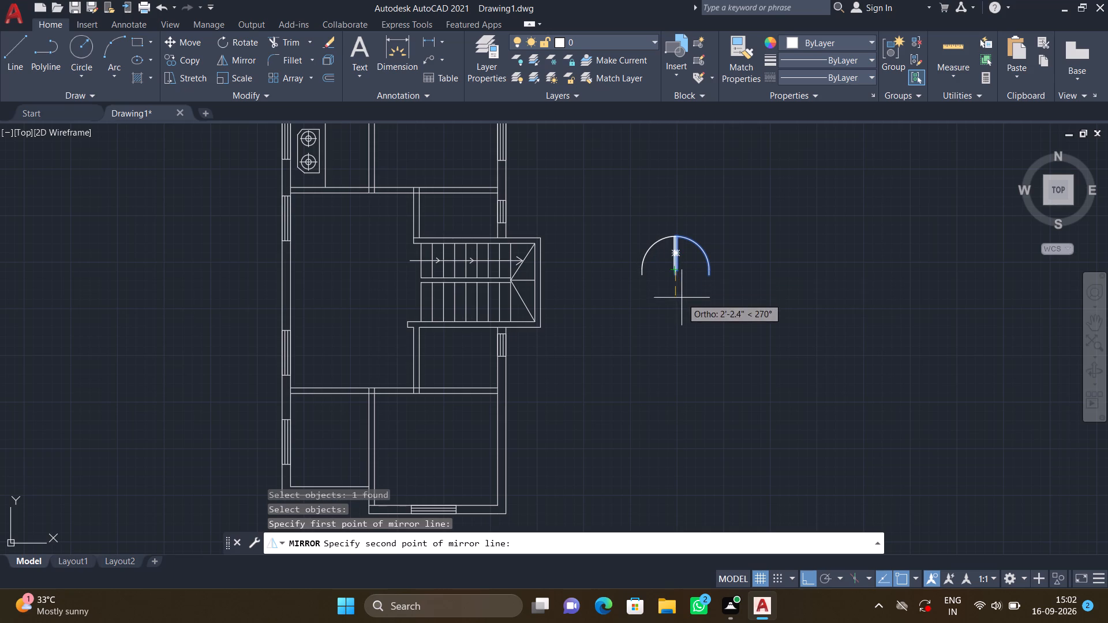
pyautogui.click(697, 280)
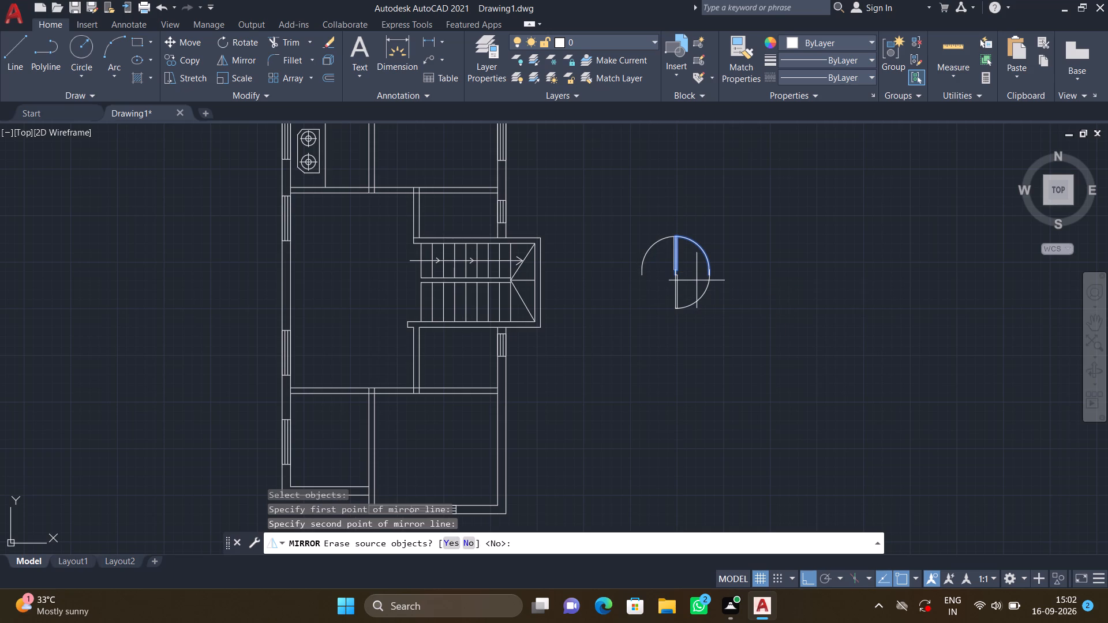
pyautogui.press('Return')
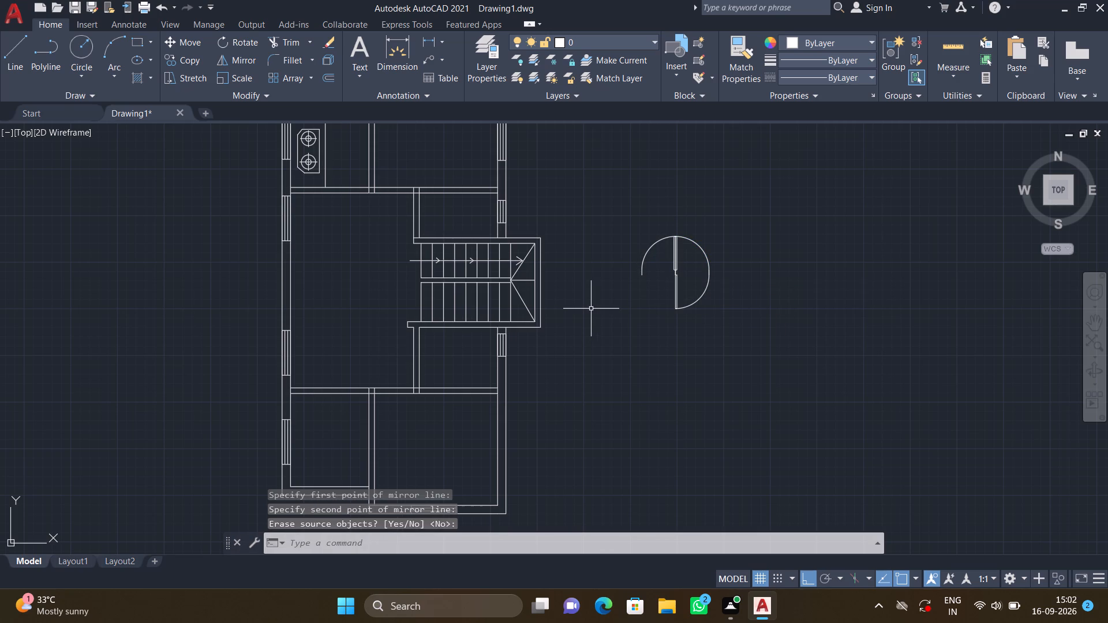
# Mirror the upper west-side door block downward about a horizontal line through its lower hinge end, keeping the source.
pyautogui.write('MI')
pyautogui.press('Return')
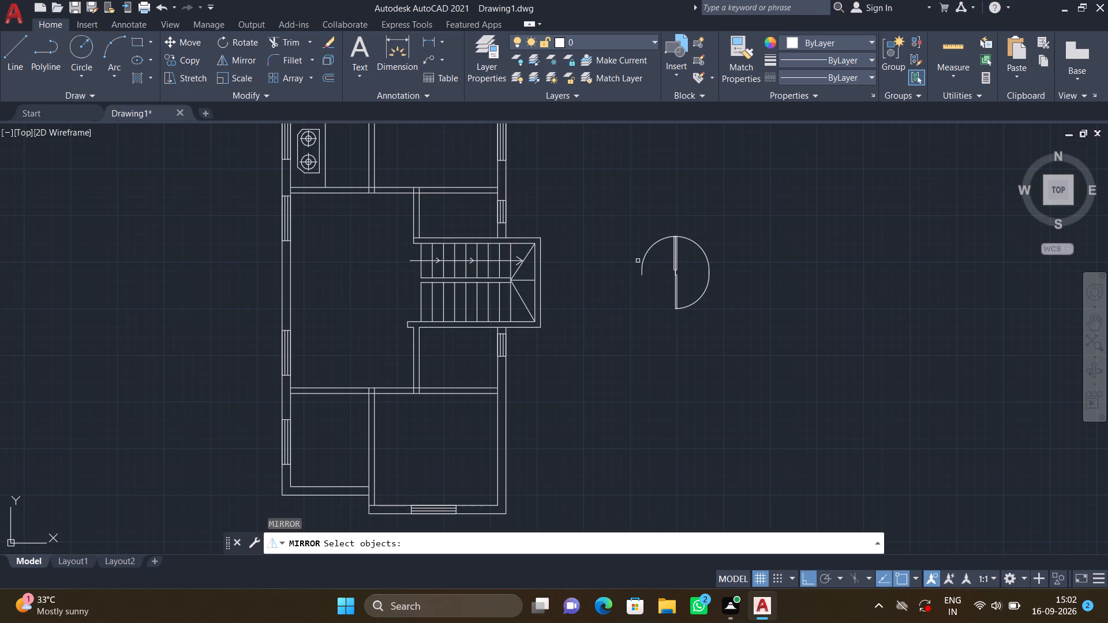
pyautogui.click(643, 256)
pyautogui.press('Return')
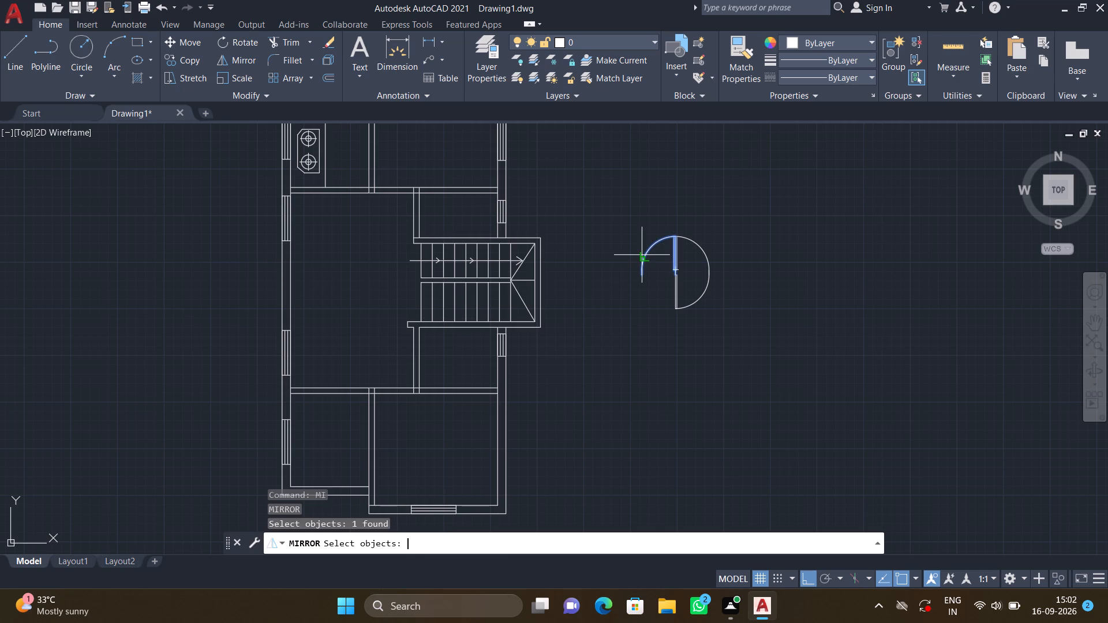
pyautogui.click(675, 272)
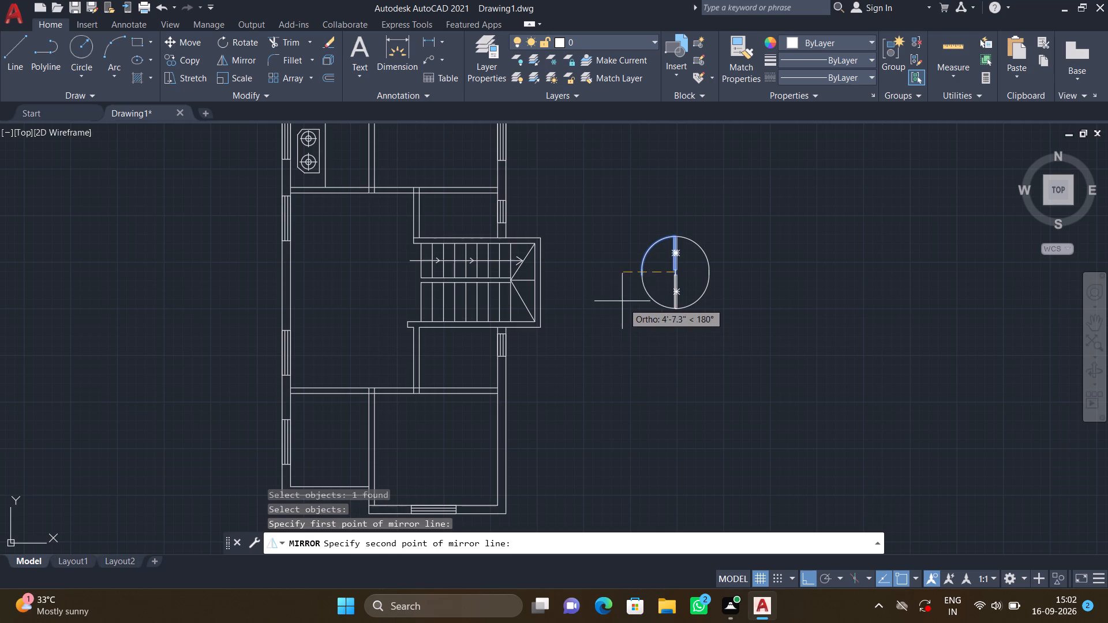
pyautogui.click(619, 281)
pyautogui.press('Return')
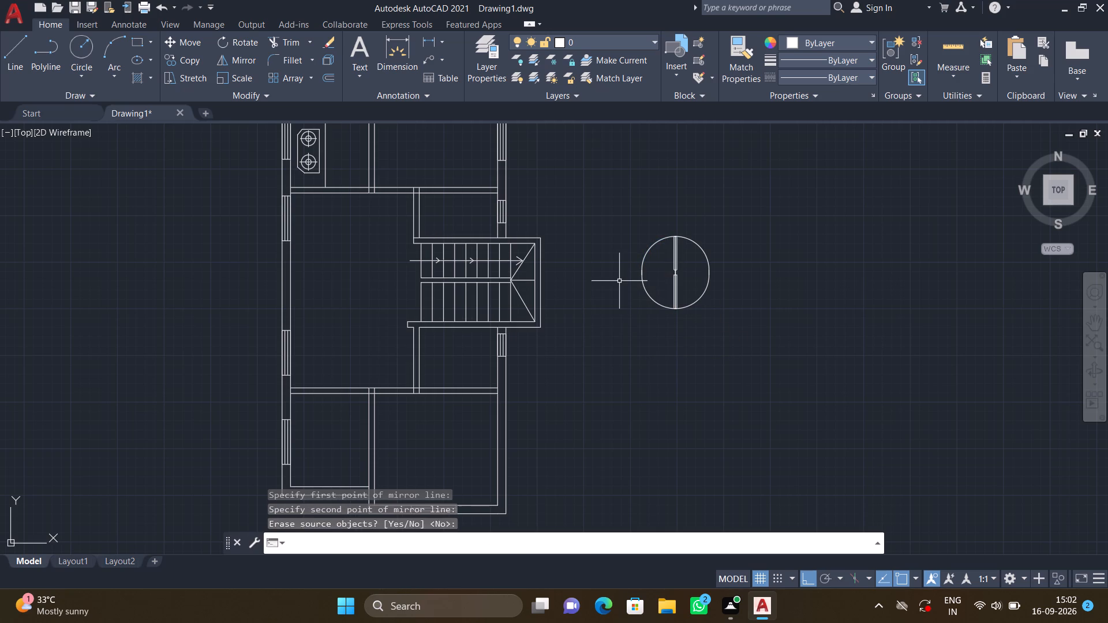
# Copy the upper east-side door block from its hinge end horizontally into the empty space east of the four mirrored doors.
pyautogui.scroll(-1, 769, 307)
pyautogui.write('CO')
pyautogui.press('Return')
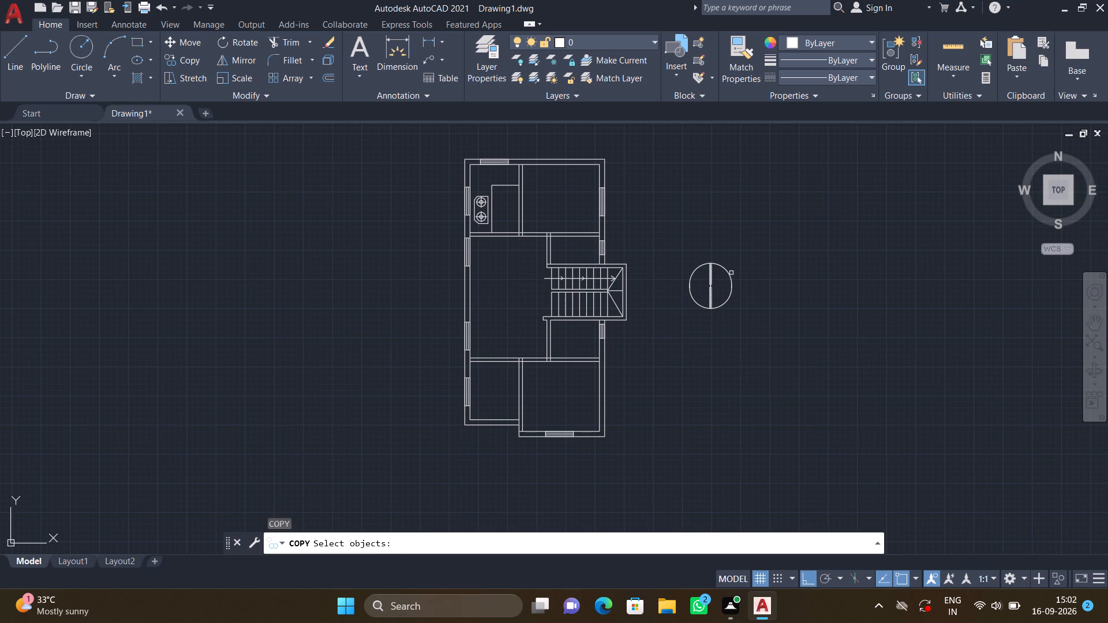
pyautogui.click(725, 270)
pyautogui.press('Return')
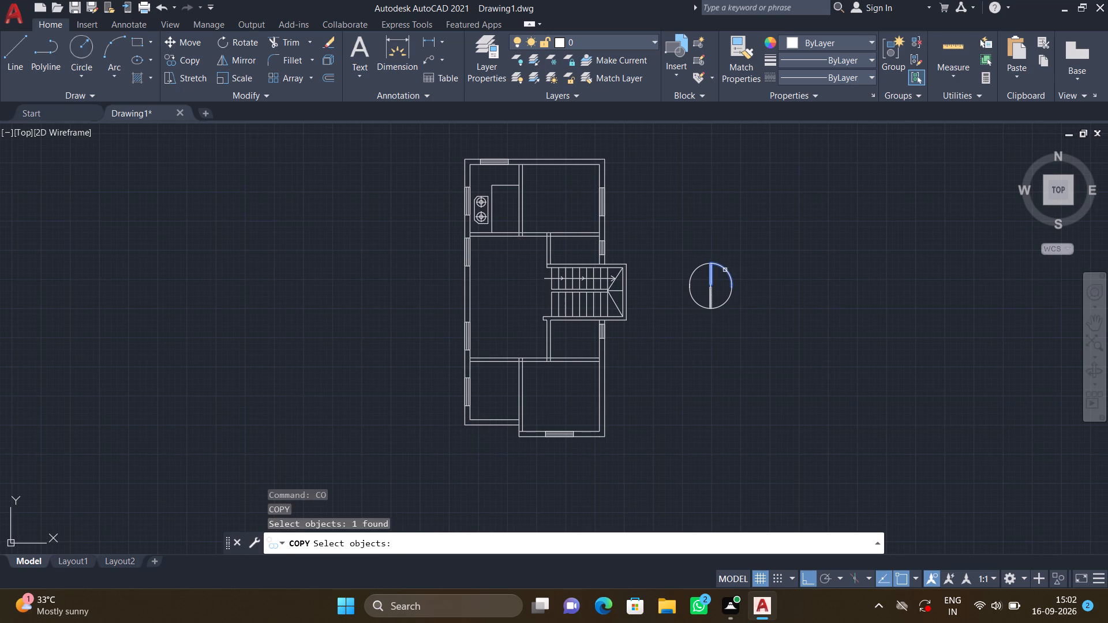
pyautogui.click(711, 283)
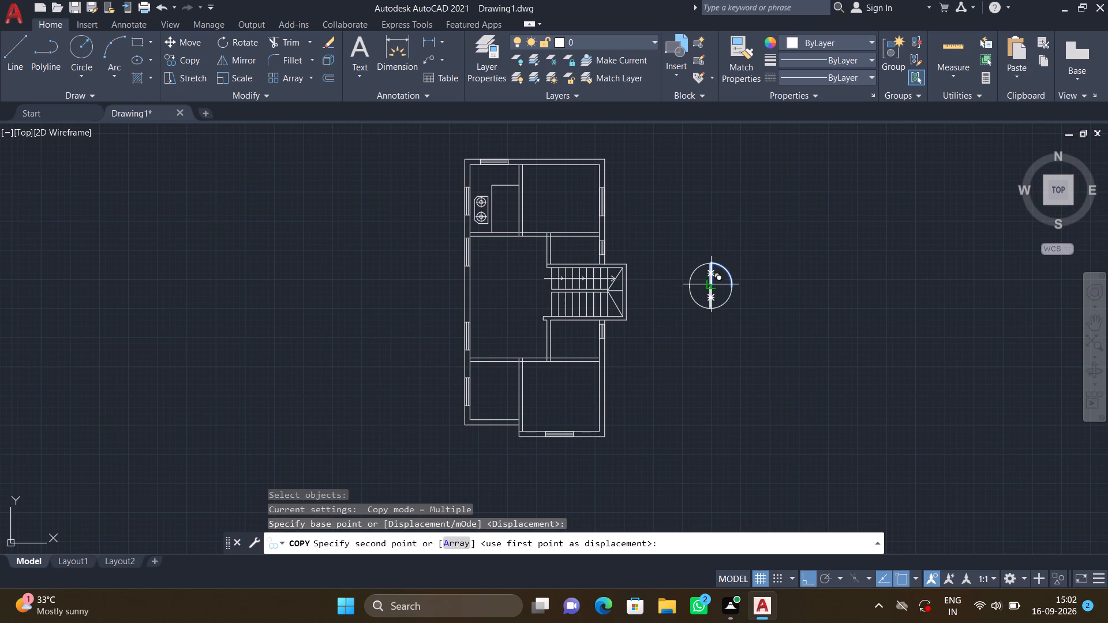
pyautogui.click(914, 283)
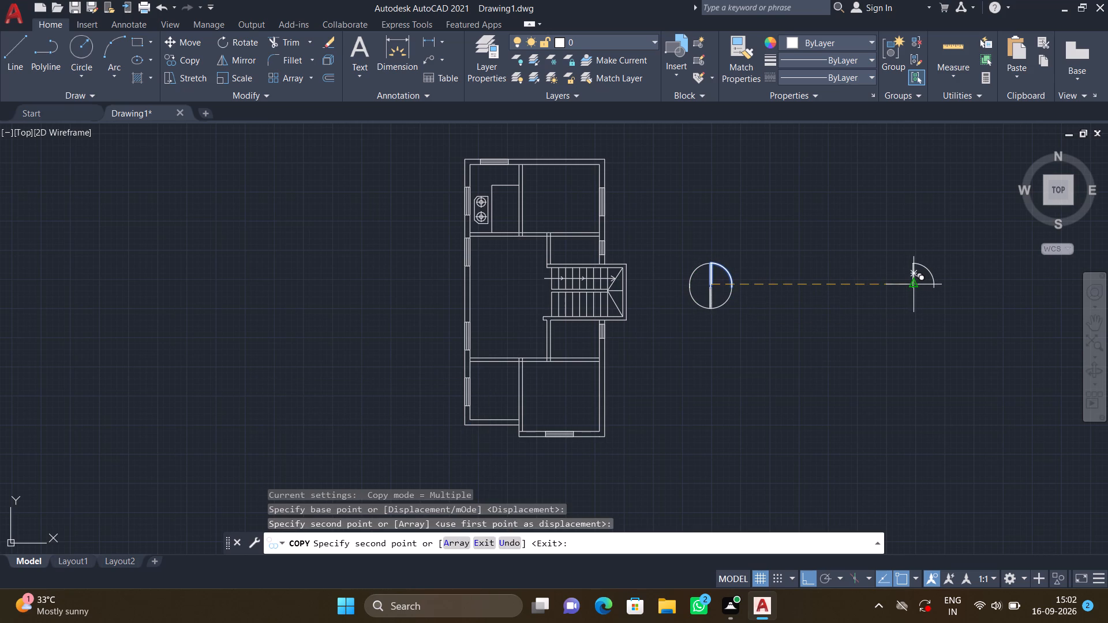
pyautogui.press('Return')
pyautogui.moveTo(902, 287); pyautogui.dragTo(669, 231, button='middle')
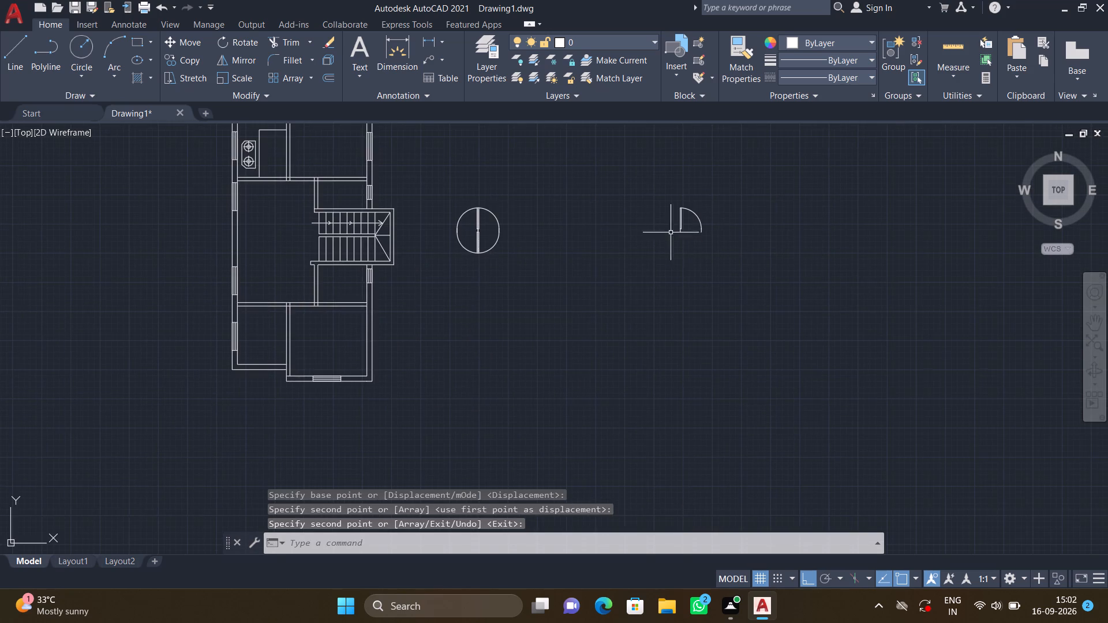
pyautogui.scroll(-1, 692, 224)
pyautogui.scroll(2, 692, 224)
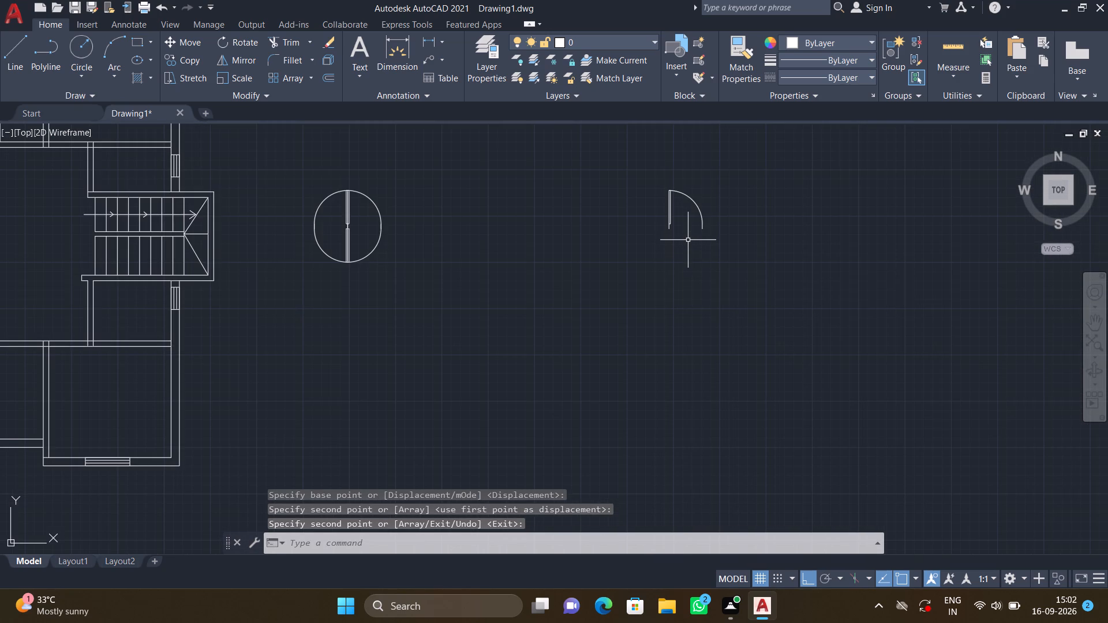
# Rotate the spare door block 90° clockwise about its lower hinge end so its leaf points east and its arc lies below.
pyautogui.write('RO')
pyautogui.press('Return')
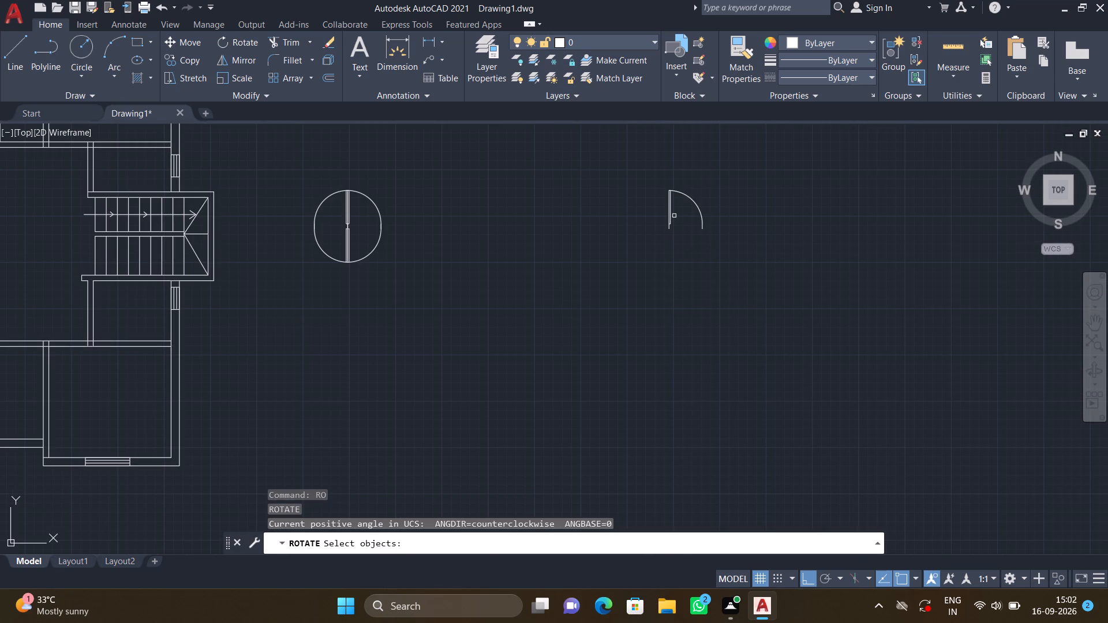
pyautogui.click(671, 213)
pyautogui.press('Return')
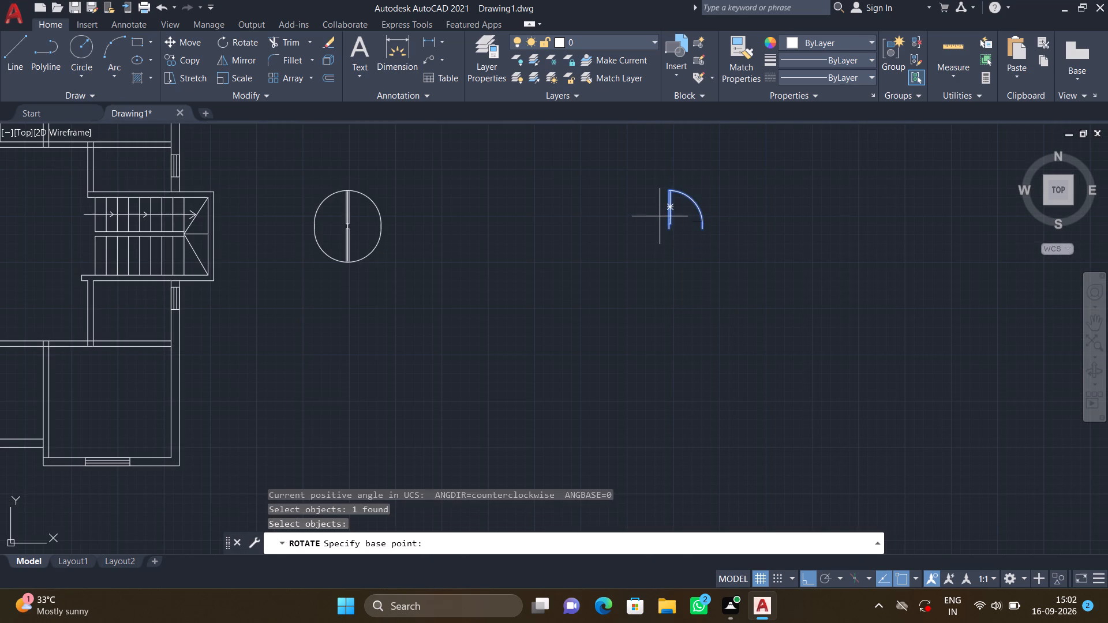
pyautogui.click(666, 227)
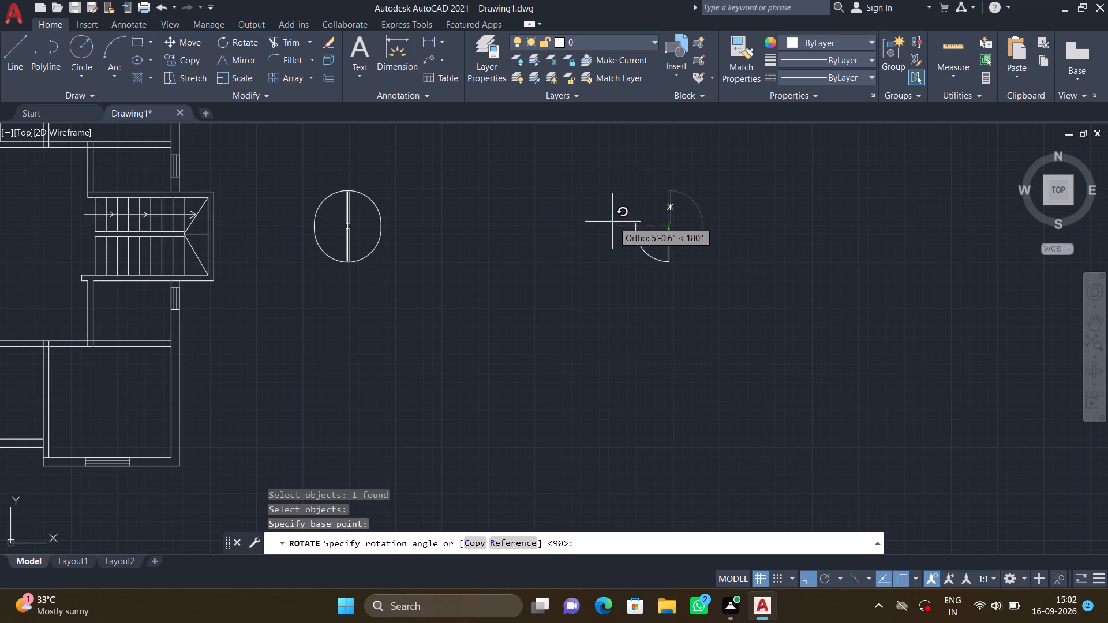
pyautogui.click(679, 258)
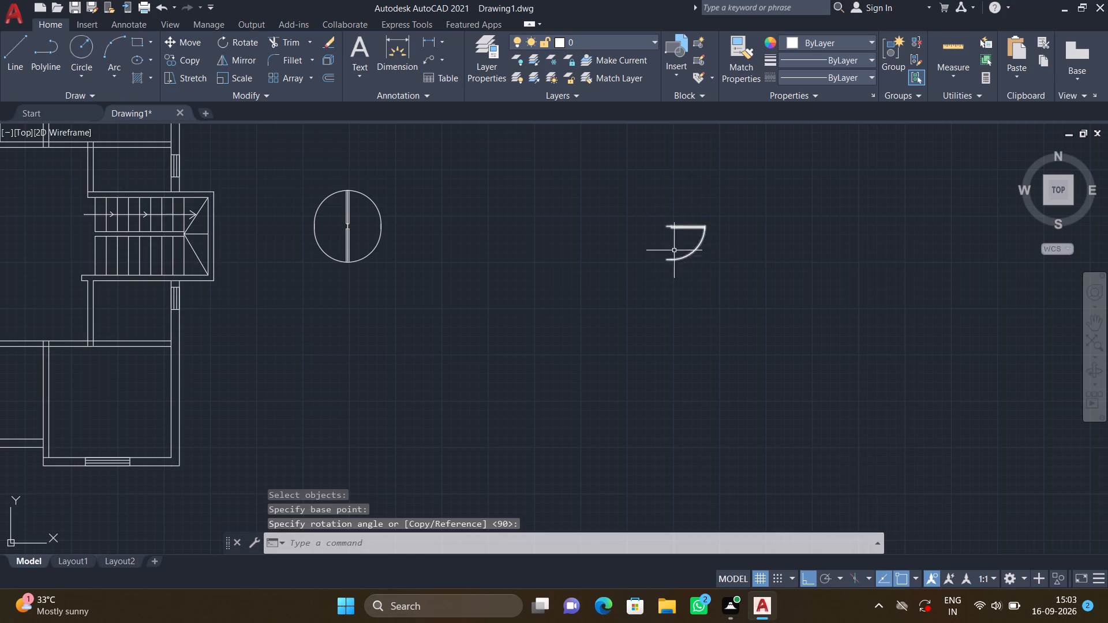
# Mirror the rotated door block upward about a horizontal line through its hinge end, keeping the source.
pyautogui.write('MI')
pyautogui.press('Return')
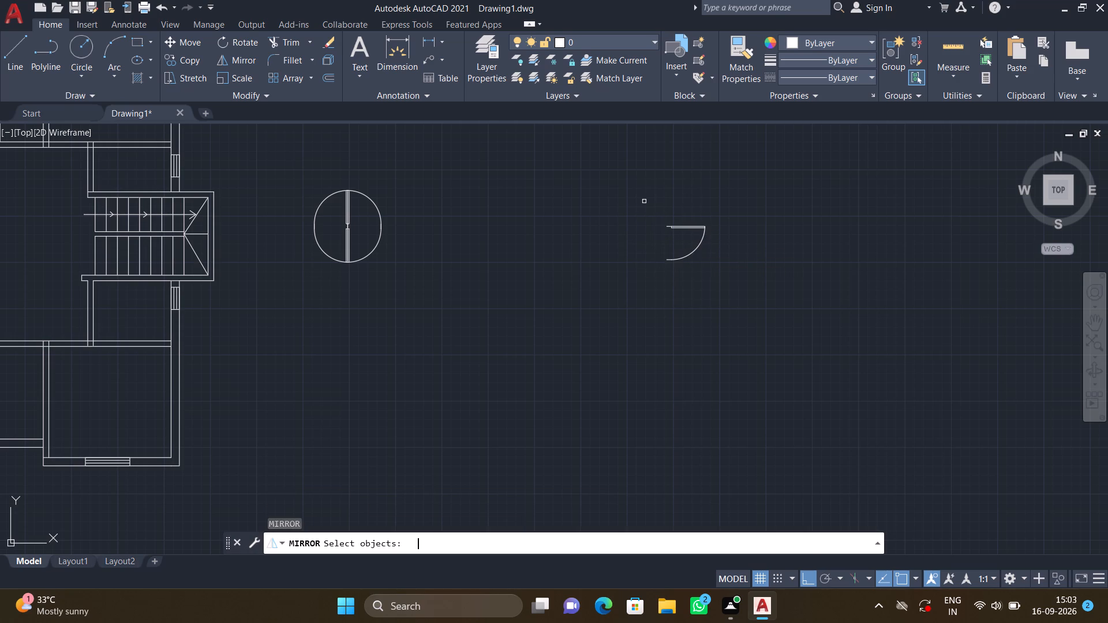
pyautogui.click(688, 228)
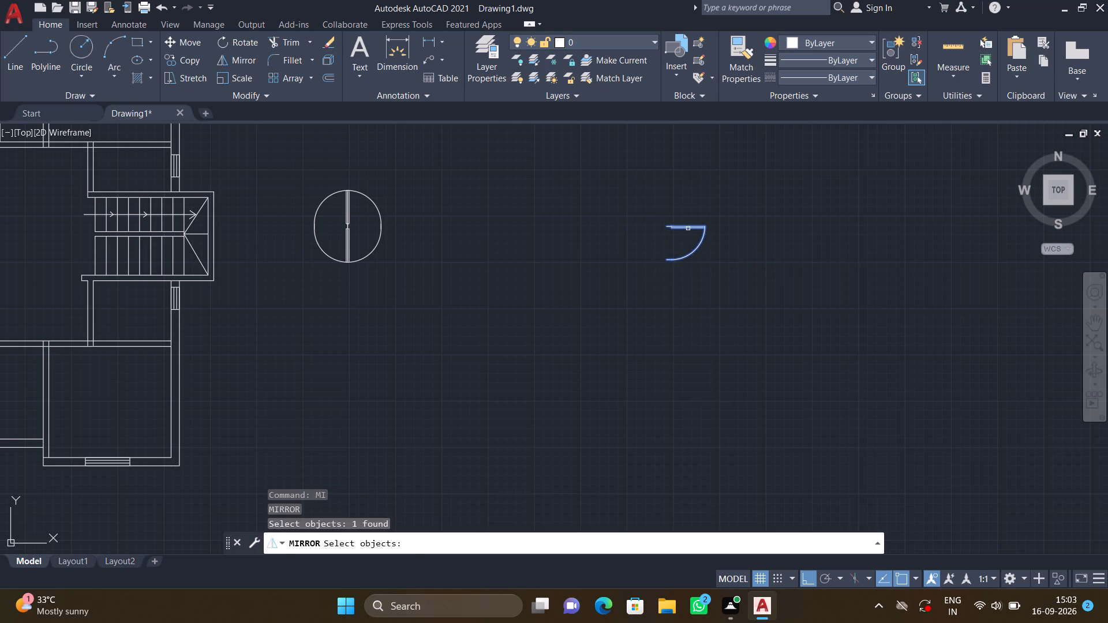
pyautogui.press('Return')
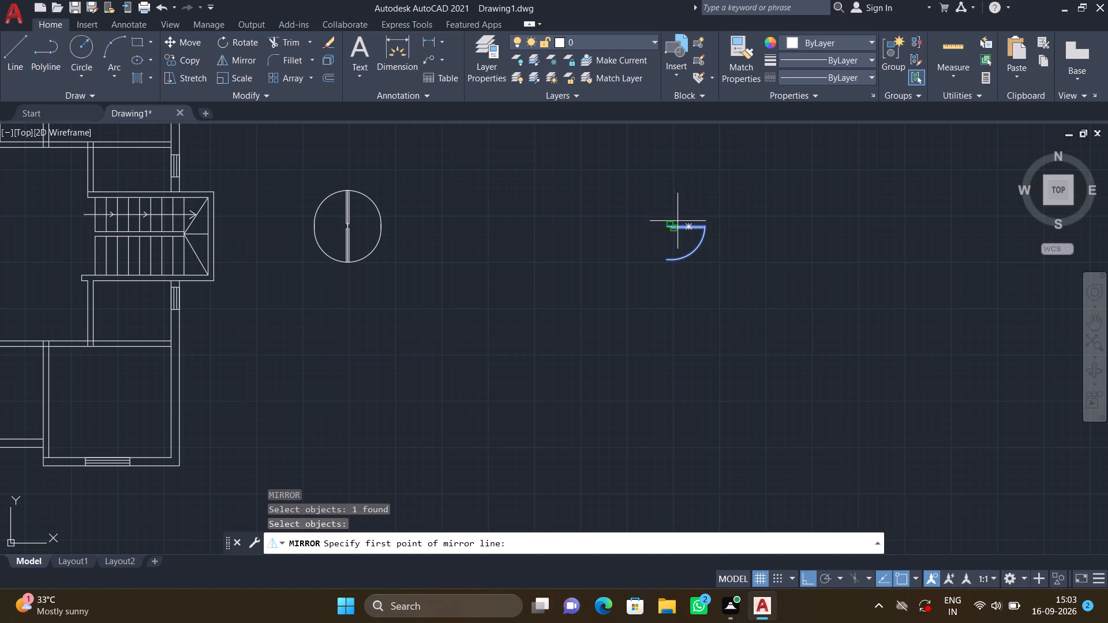
pyautogui.click(668, 227)
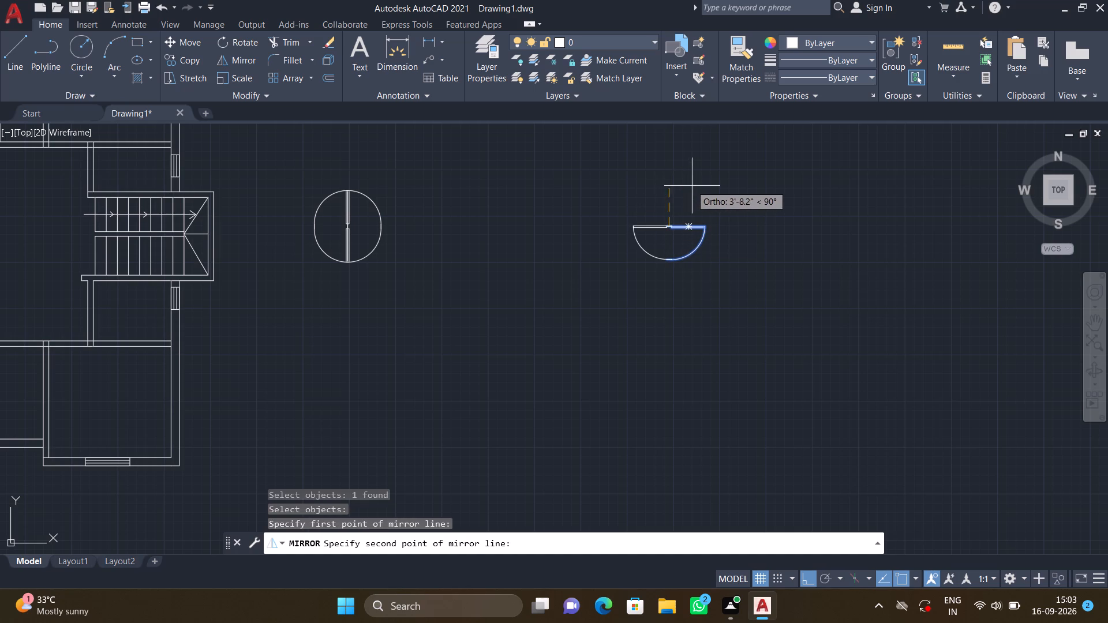
pyautogui.click(723, 193)
pyautogui.press('Return')
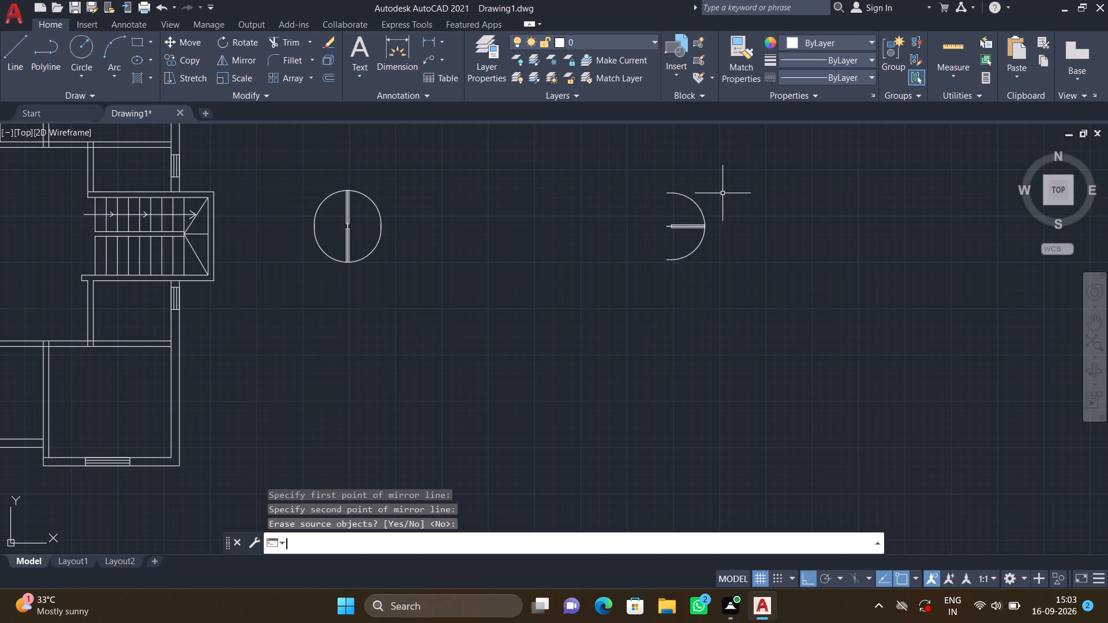
# Mirror the lower east-pointing door block westward about a vertical line through its hinge end, keeping the source.
pyautogui.write('MI')
pyautogui.press('Return')
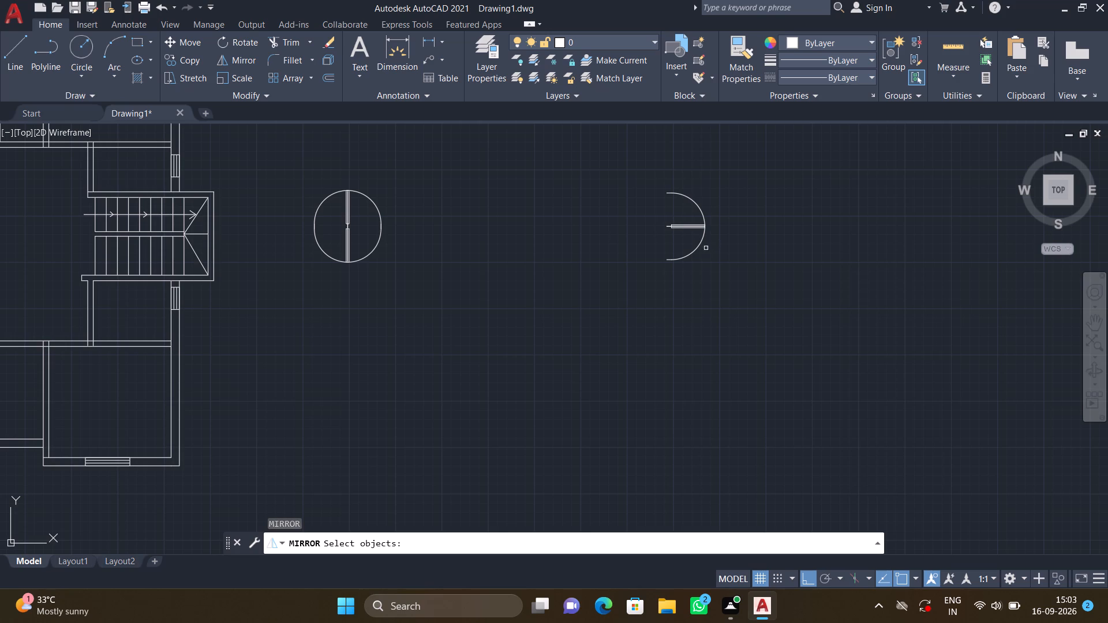
pyautogui.click(698, 243)
pyautogui.press('Return')
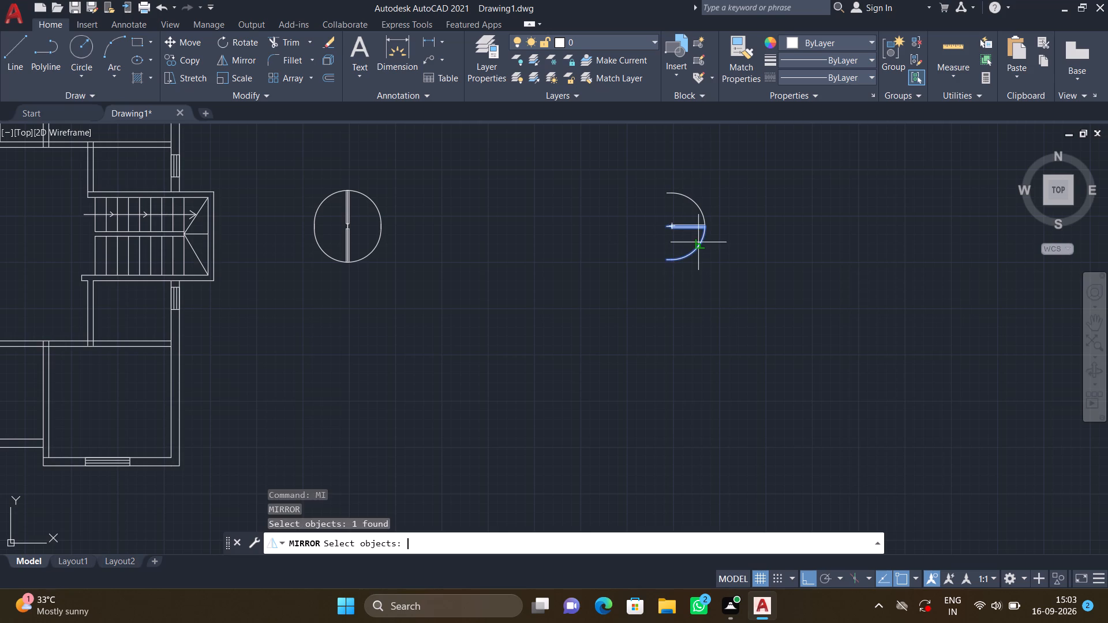
pyautogui.click(673, 224)
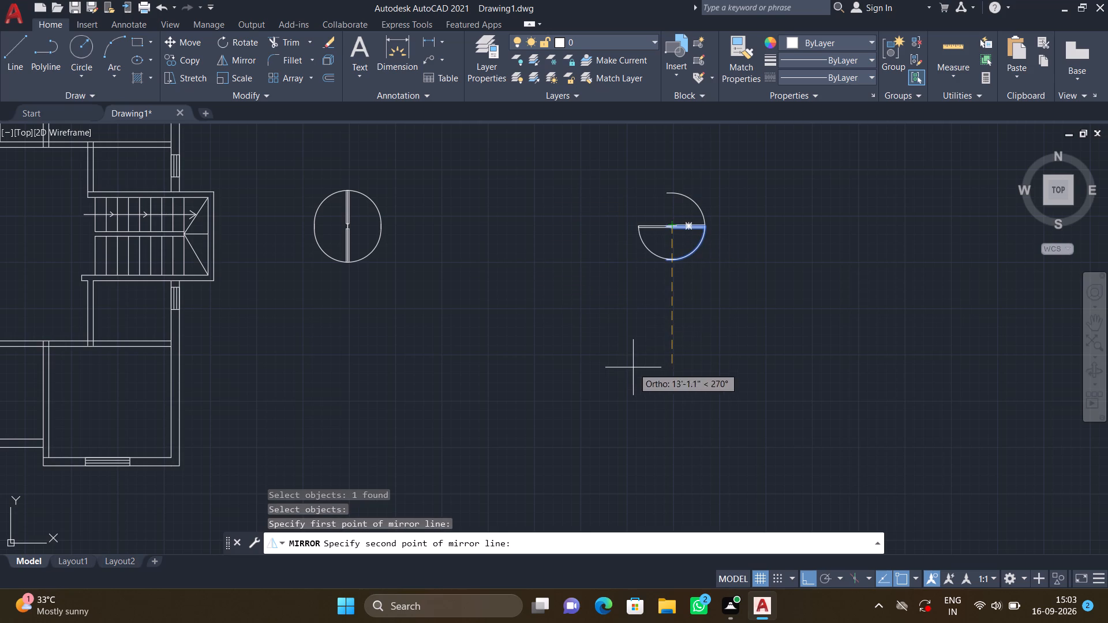
pyautogui.click(628, 347)
pyautogui.press('Return')
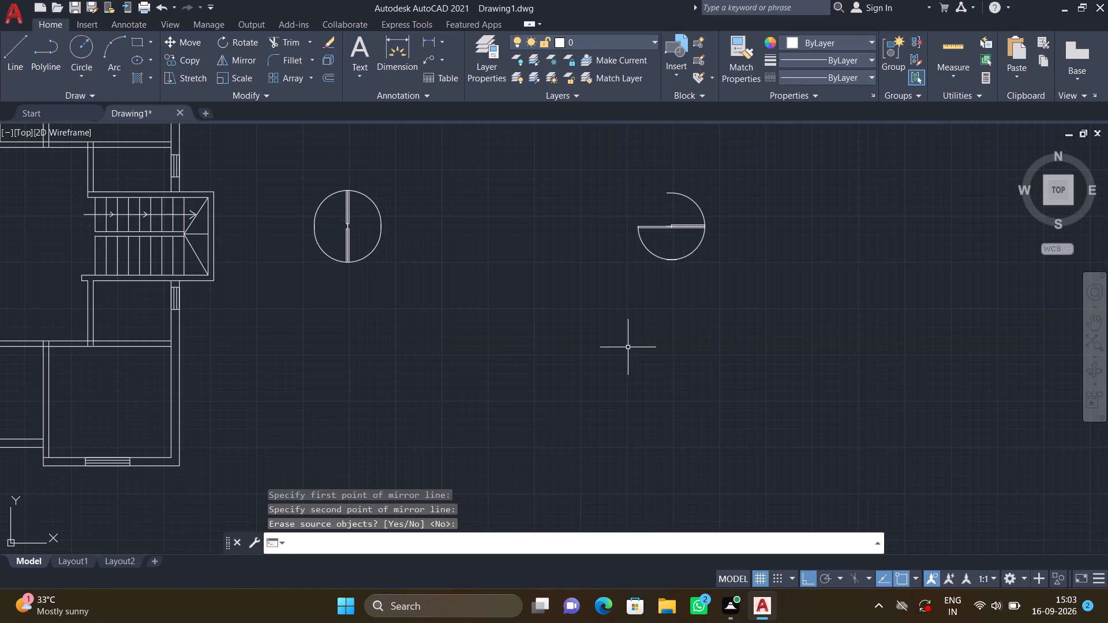
# Mirror the upper east-pointing door block westward about a vertical line through its hinge end, keeping the source.
pyautogui.write('MI')
pyautogui.press('Return')
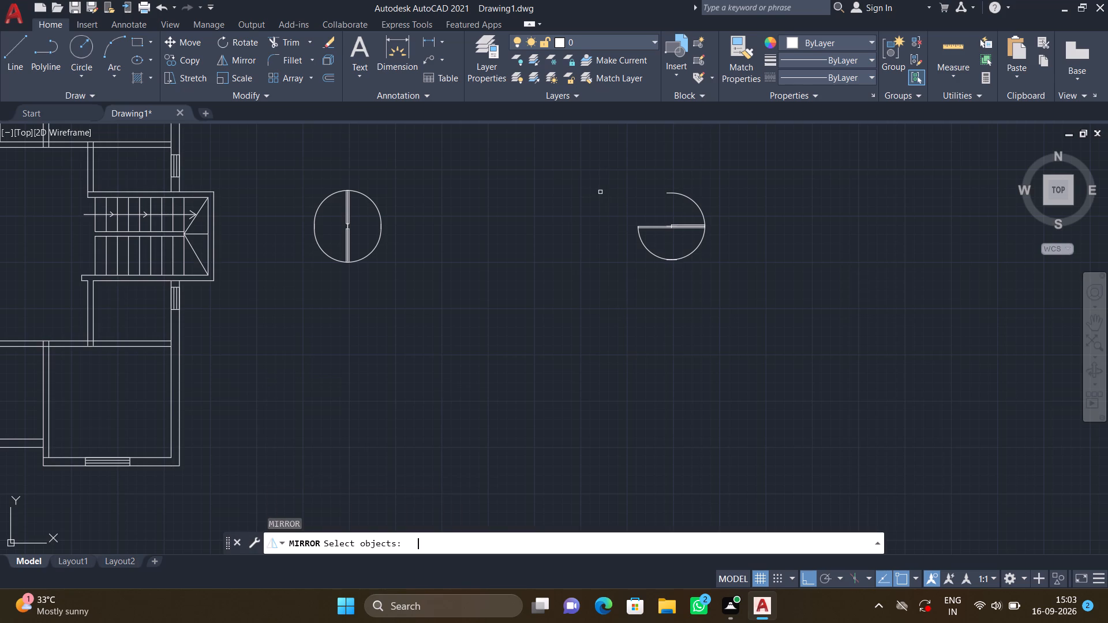
pyautogui.click(677, 193)
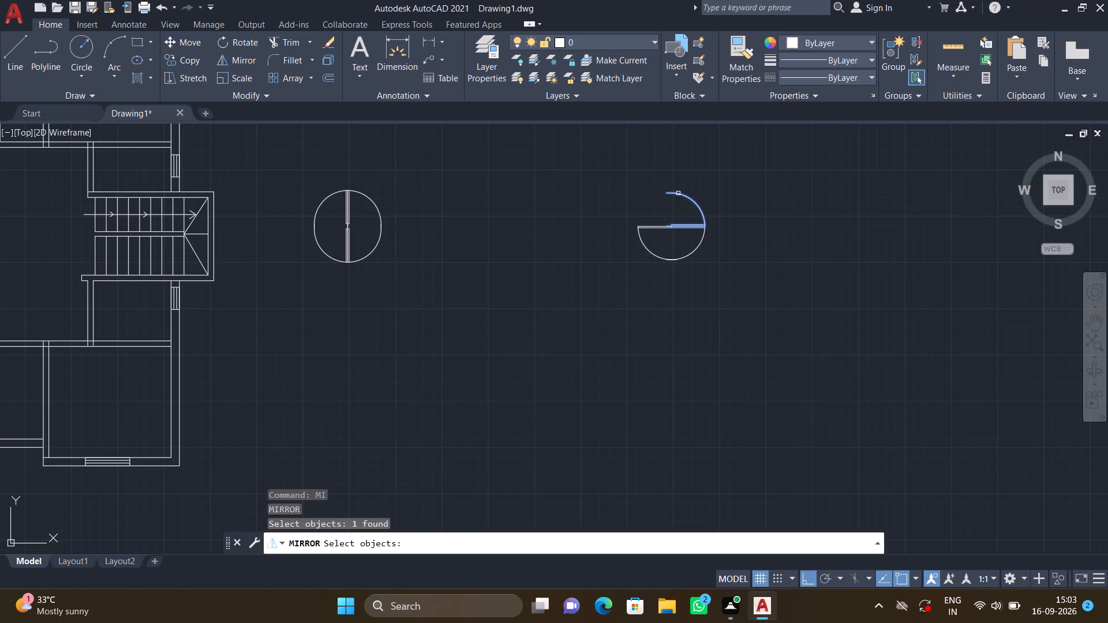
pyautogui.press('Return')
pyautogui.click(671, 222)
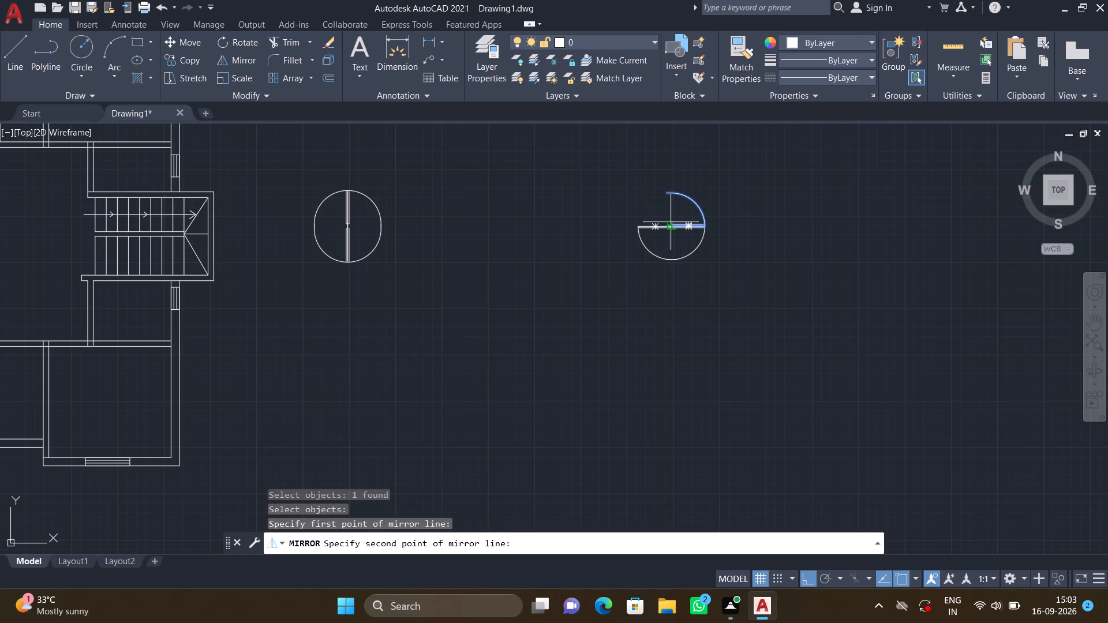
pyautogui.click(647, 190)
pyautogui.press('Return')
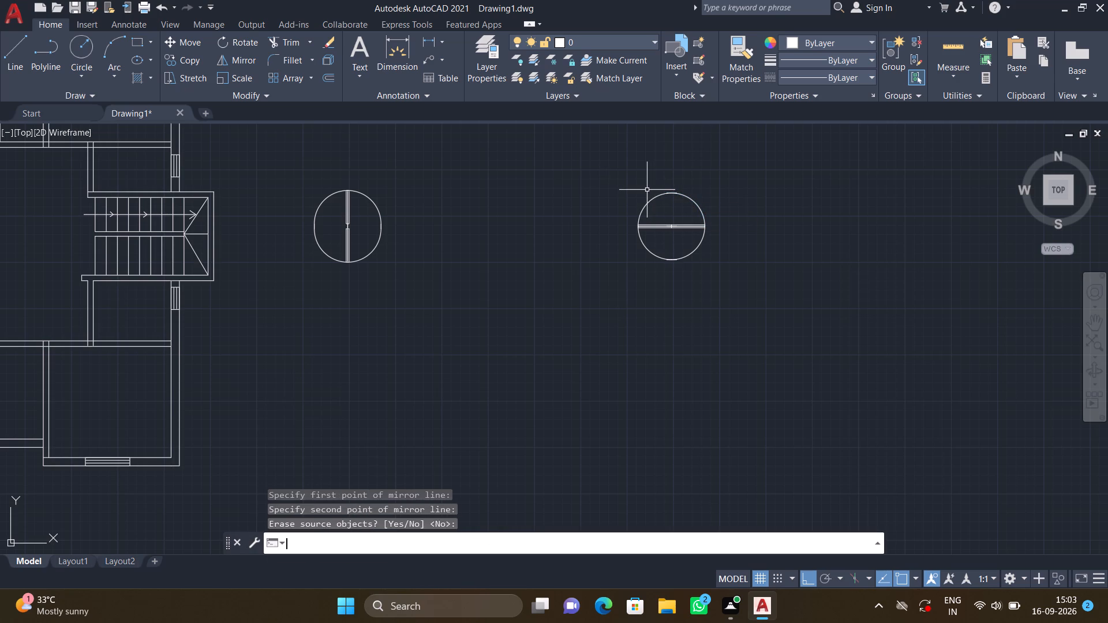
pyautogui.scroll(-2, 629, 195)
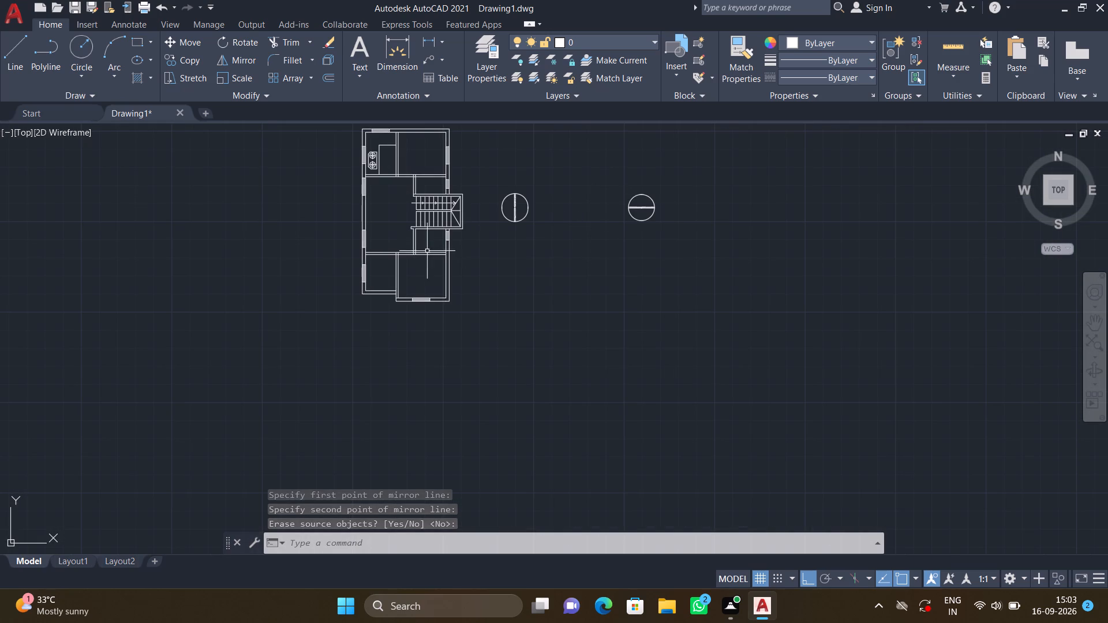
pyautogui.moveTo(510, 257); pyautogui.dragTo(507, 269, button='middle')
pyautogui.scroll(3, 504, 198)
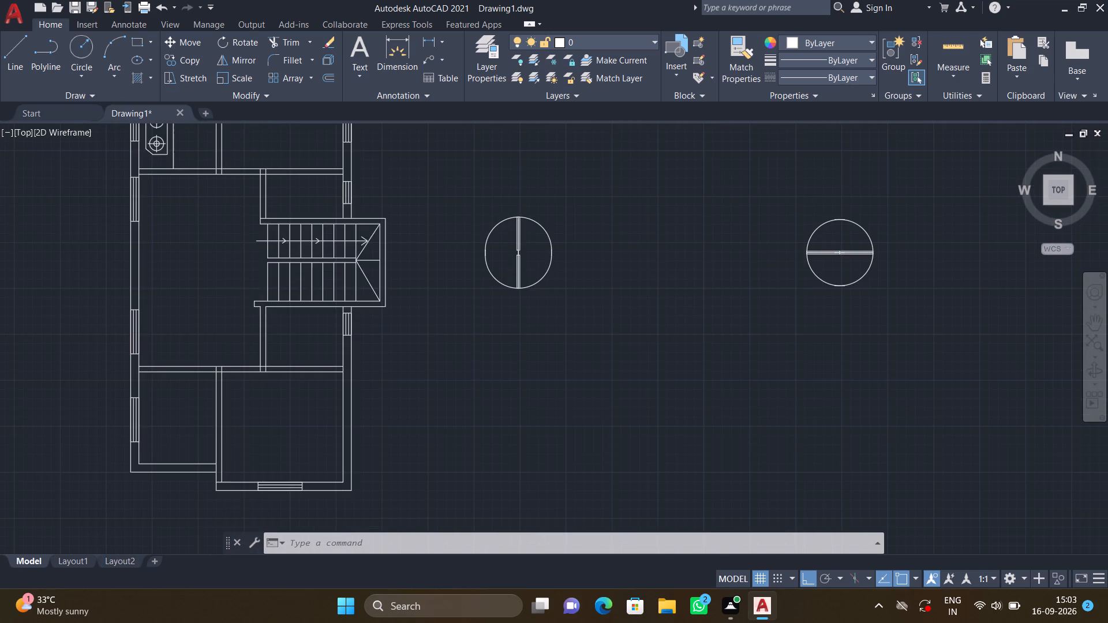
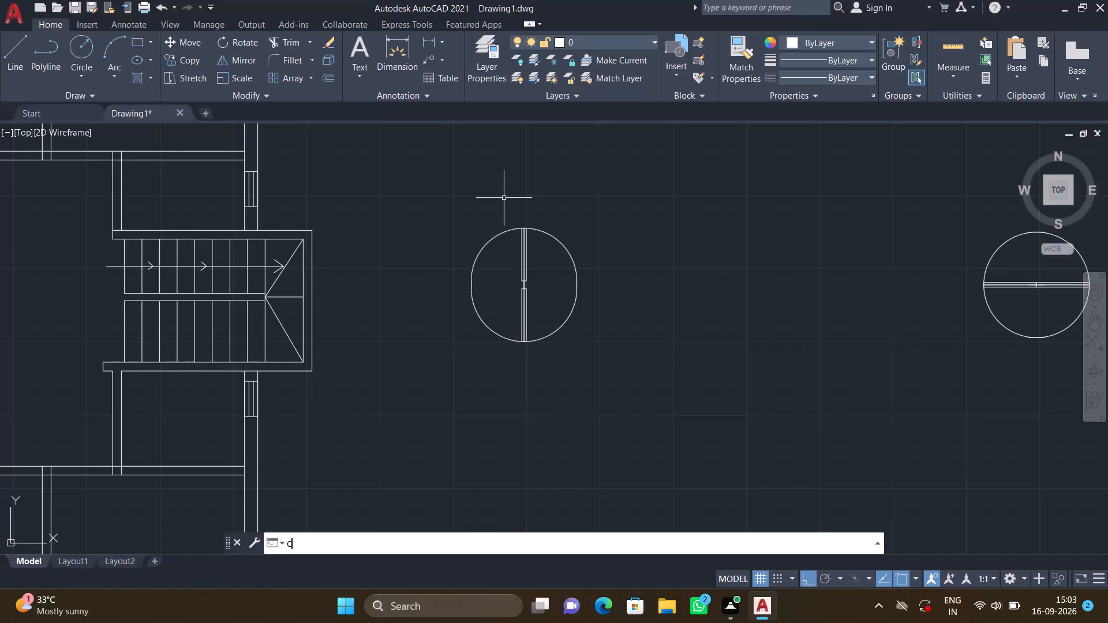
# Copy the upper-west door block from the vertical-leaf set into the bottom wall of the southwest room, near the wall's east end.
pyautogui.press('Return')
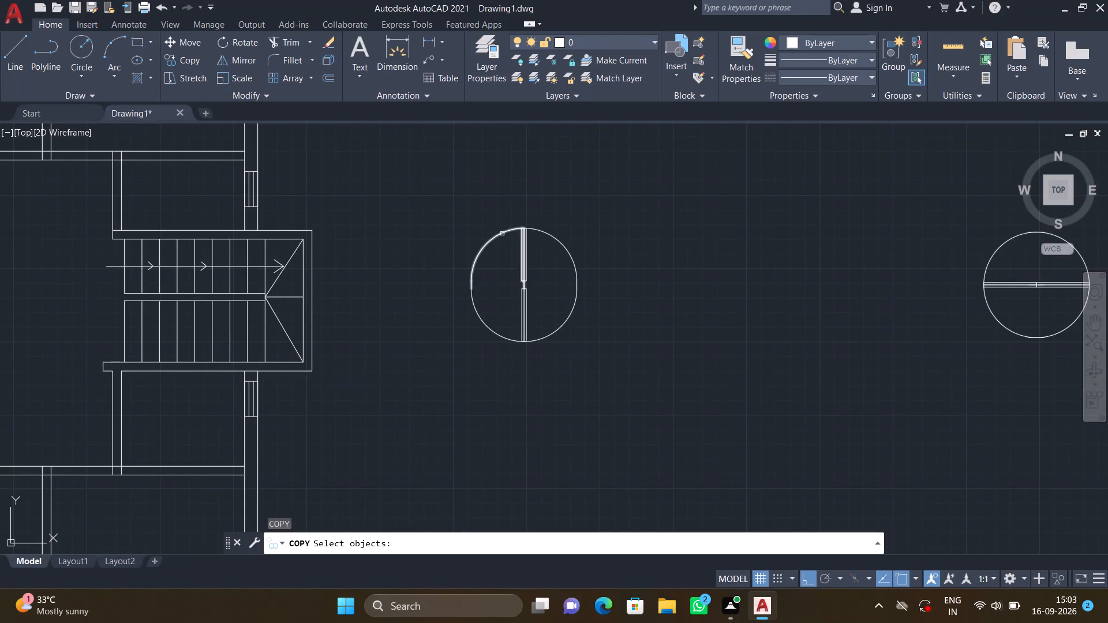
pyautogui.click(502, 231)
pyautogui.press('Return')
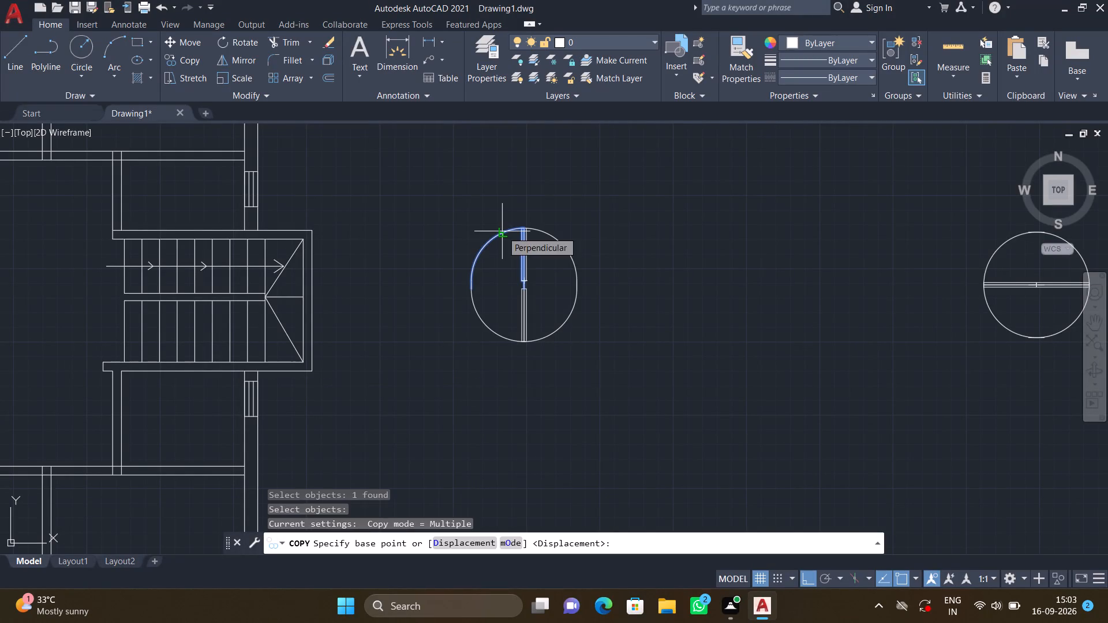
pyautogui.click(522, 284)
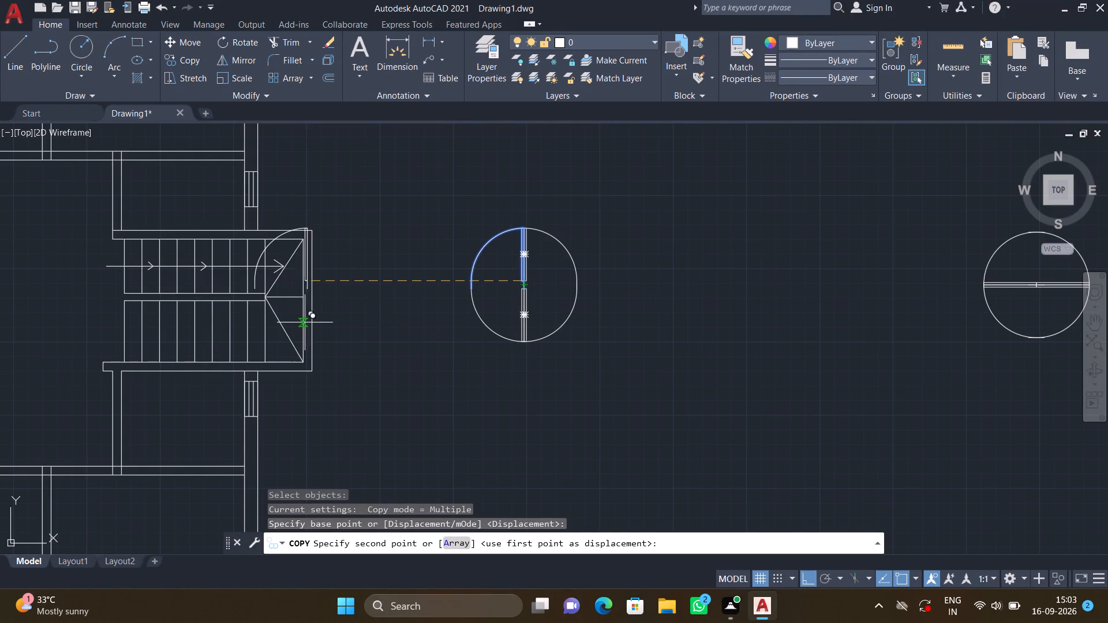
pyautogui.press('F8')
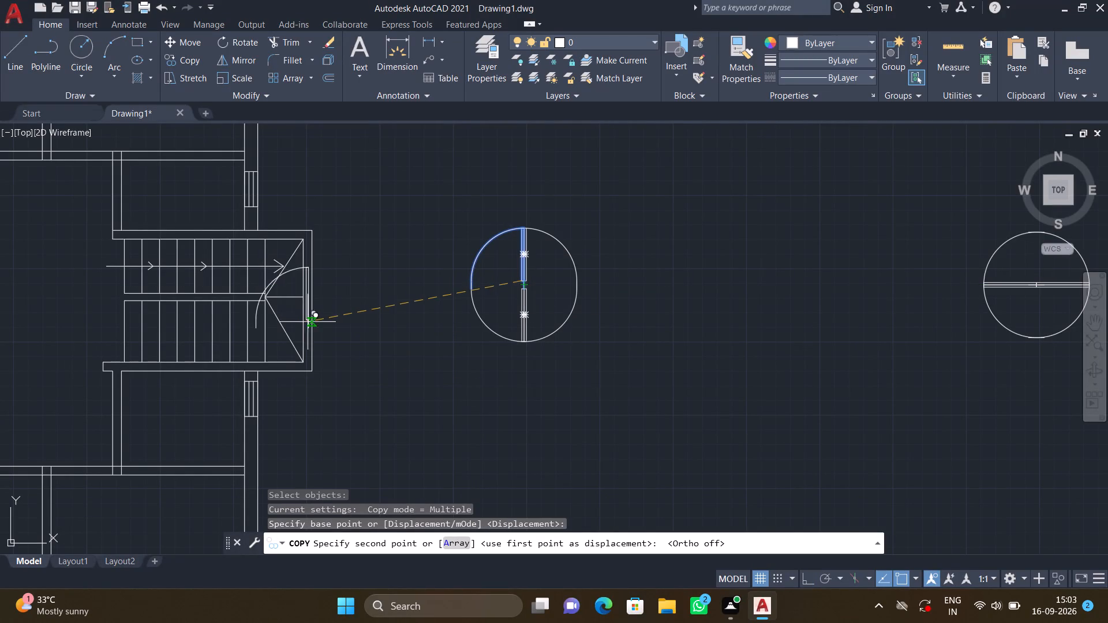
pyautogui.scroll(-2, 336, 343)
pyautogui.moveTo(325, 361); pyautogui.dragTo(448, 208, button='middle')
pyautogui.scroll(3, 320, 292)
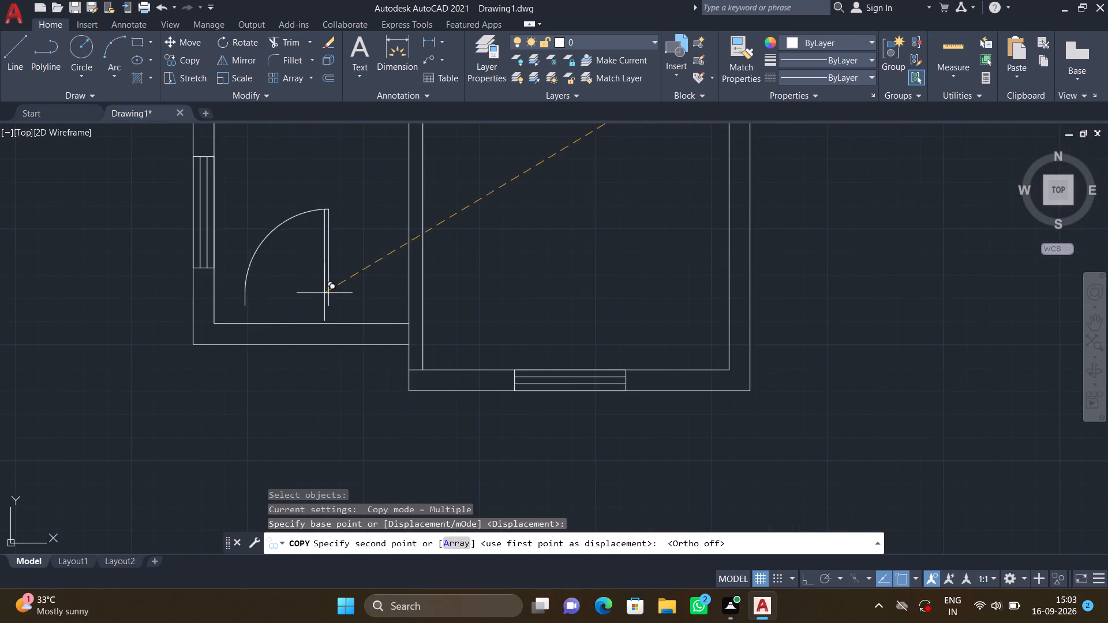
pyautogui.scroll(4, 398, 347)
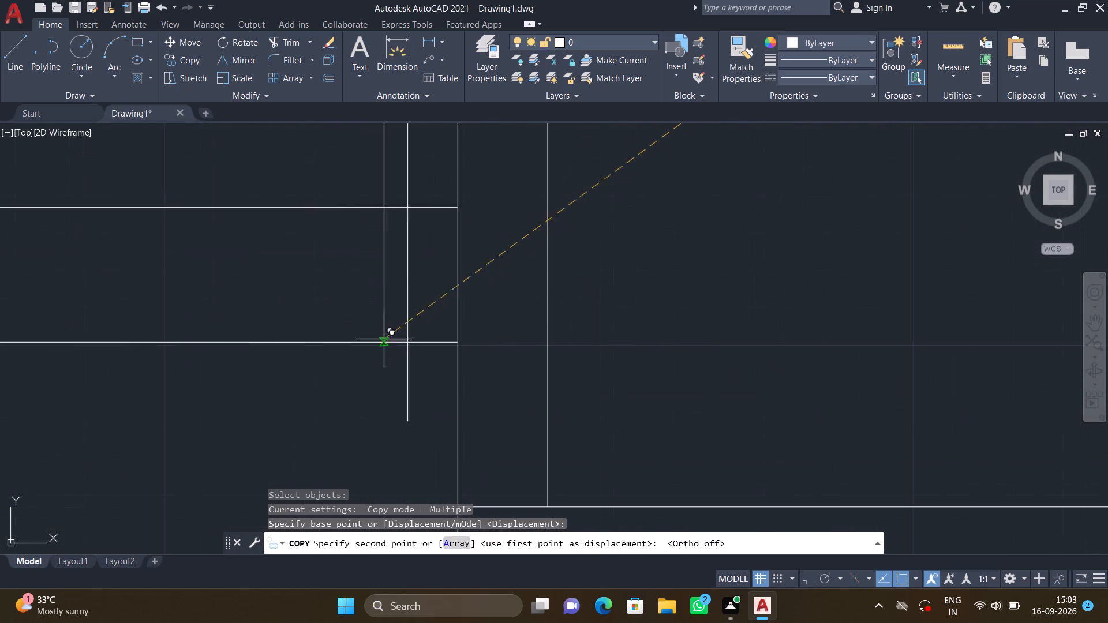
pyautogui.scroll(-2, 365, 314)
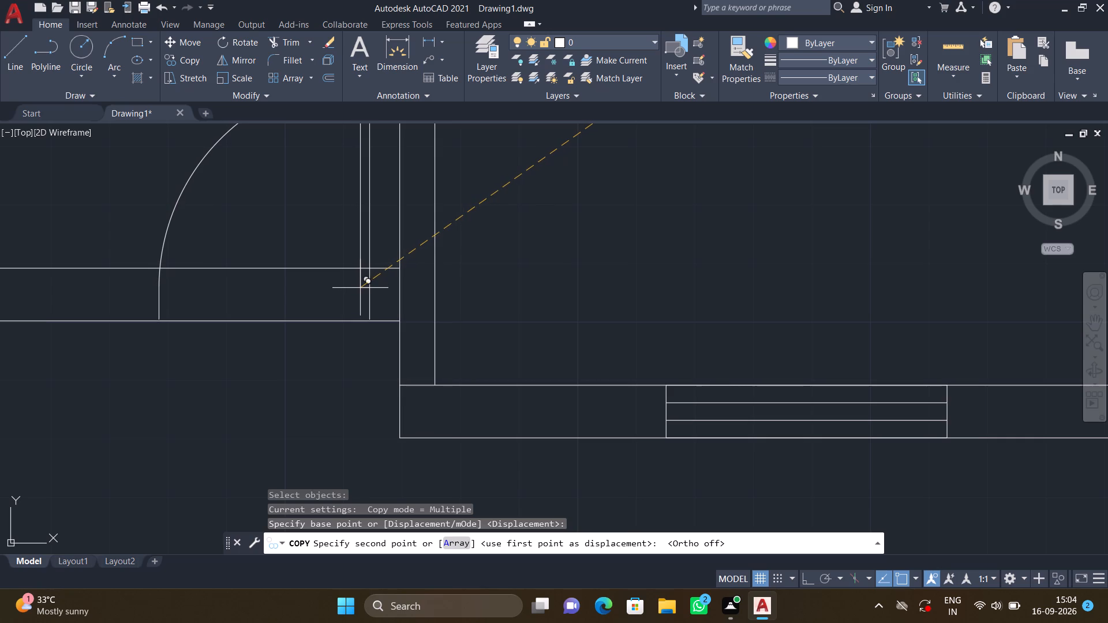
pyautogui.click(360, 290)
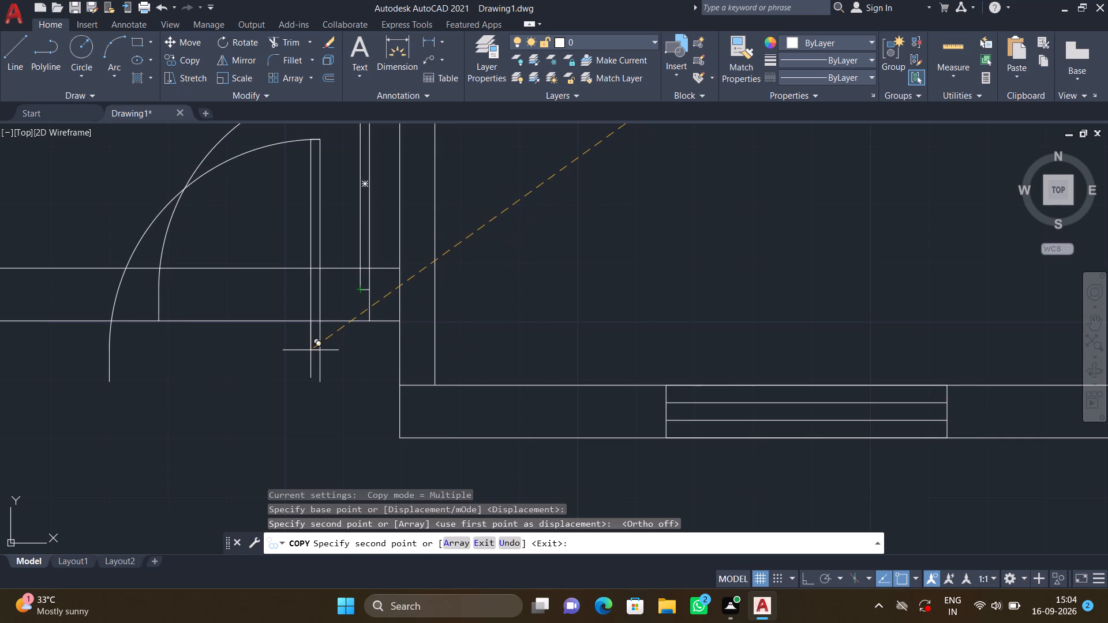
pyautogui.press('Return')
# Move the copied door block straight up so its jamb end meets the outer line of the bottom wall.
pyautogui.scroll(-1, 310, 350)
pyautogui.scroll(4, 212, 320)
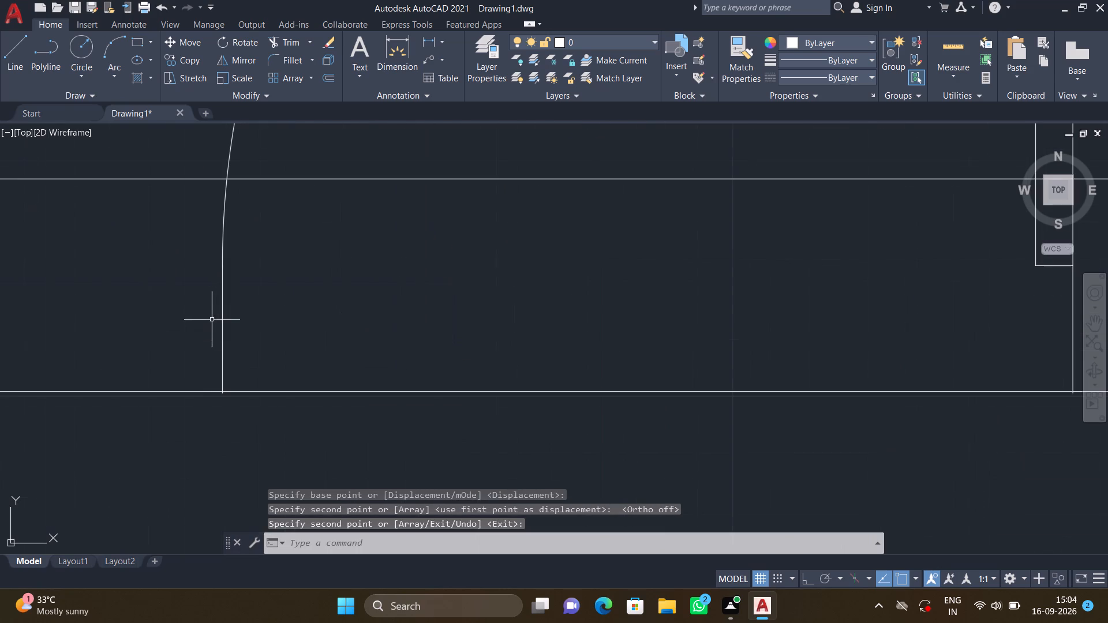
pyautogui.scroll(3, 214, 392)
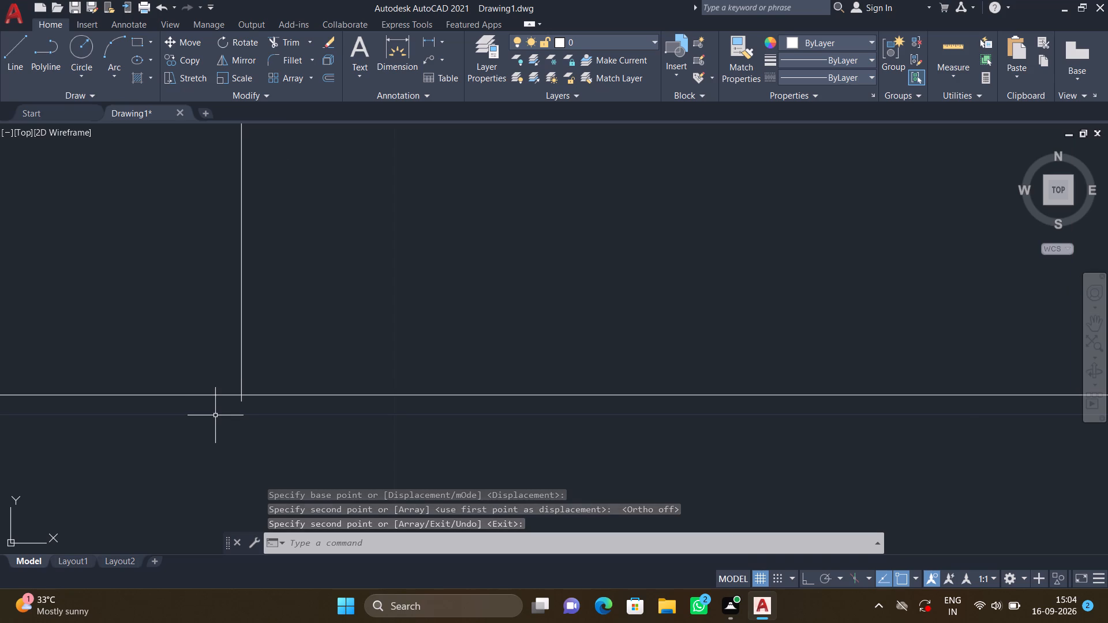
pyautogui.press('F8')
pyautogui.press('m')
pyautogui.press('Return')
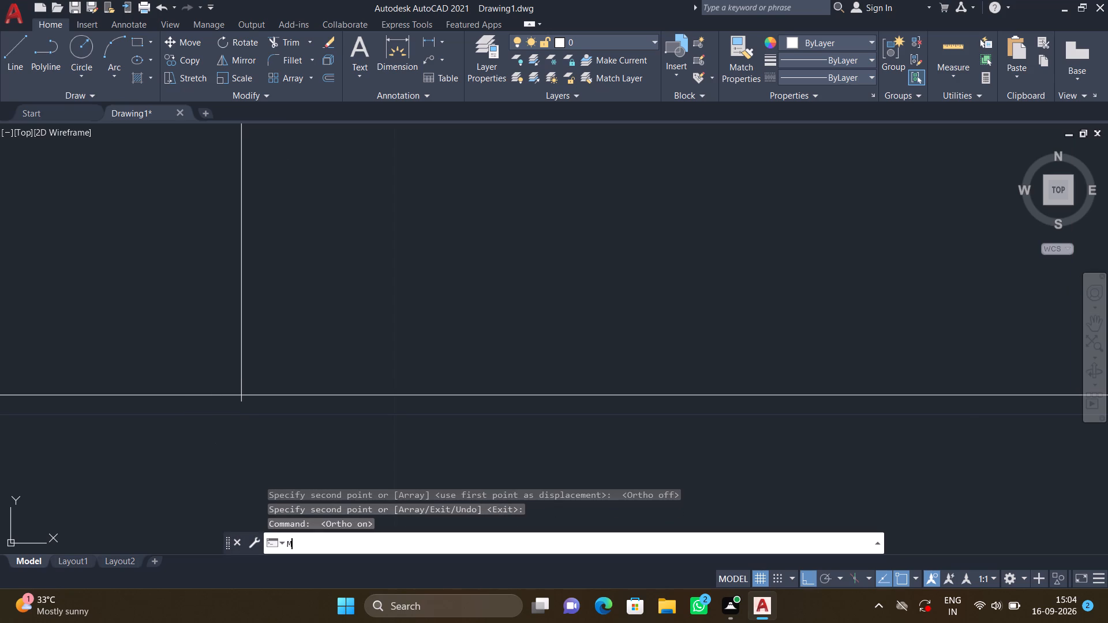
pyautogui.click(241, 337)
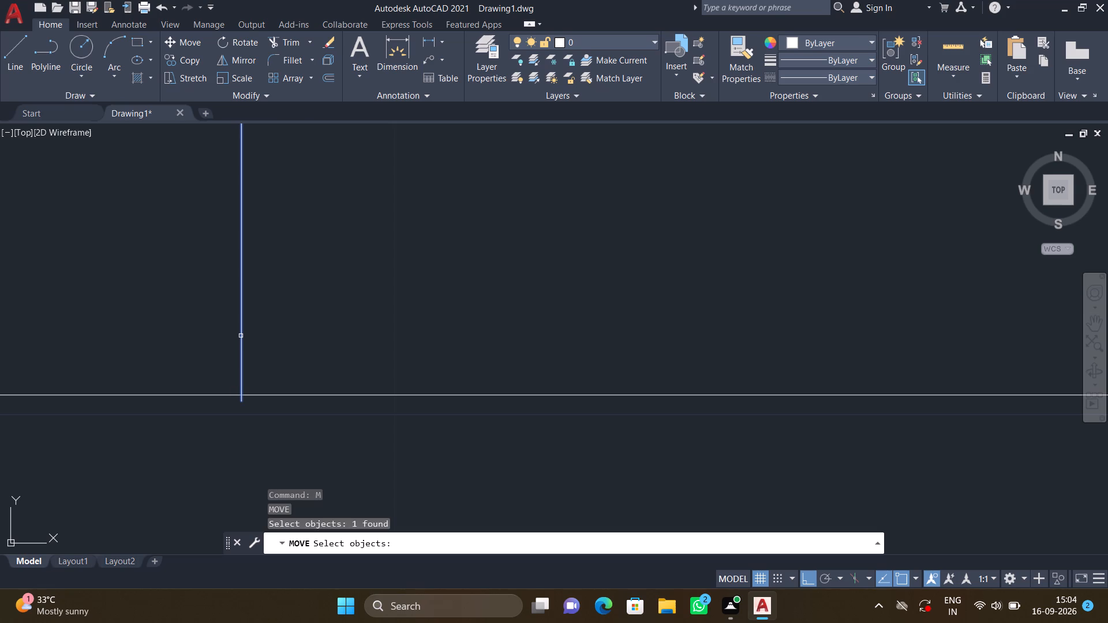
pyautogui.press('Return')
pyautogui.scroll(3, 245, 408)
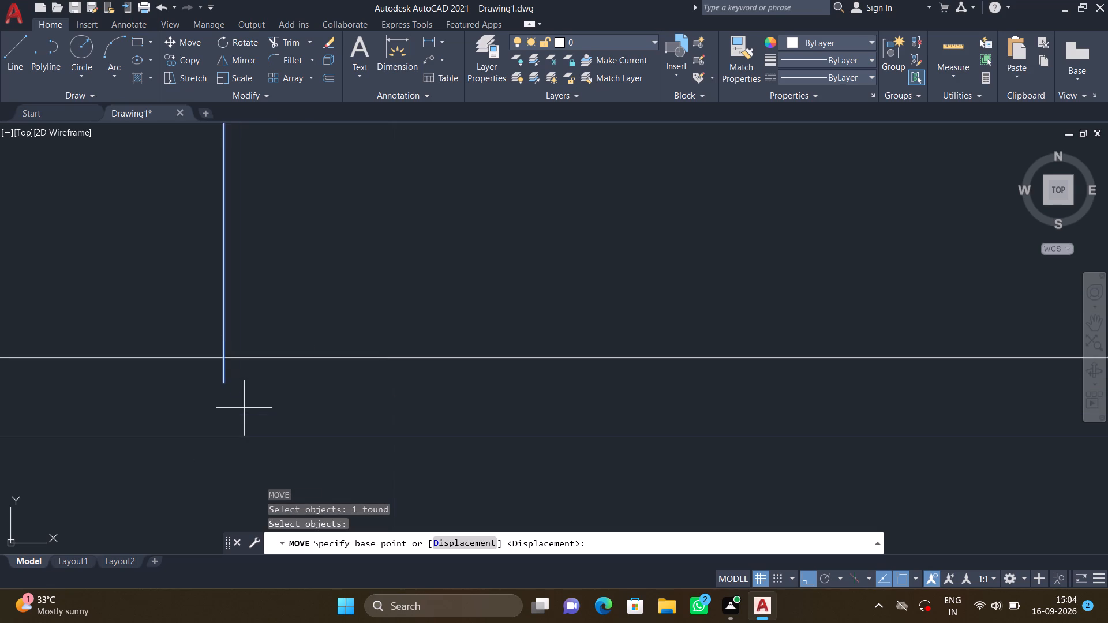
pyautogui.scroll(1, 244, 408)
pyautogui.click(209, 366)
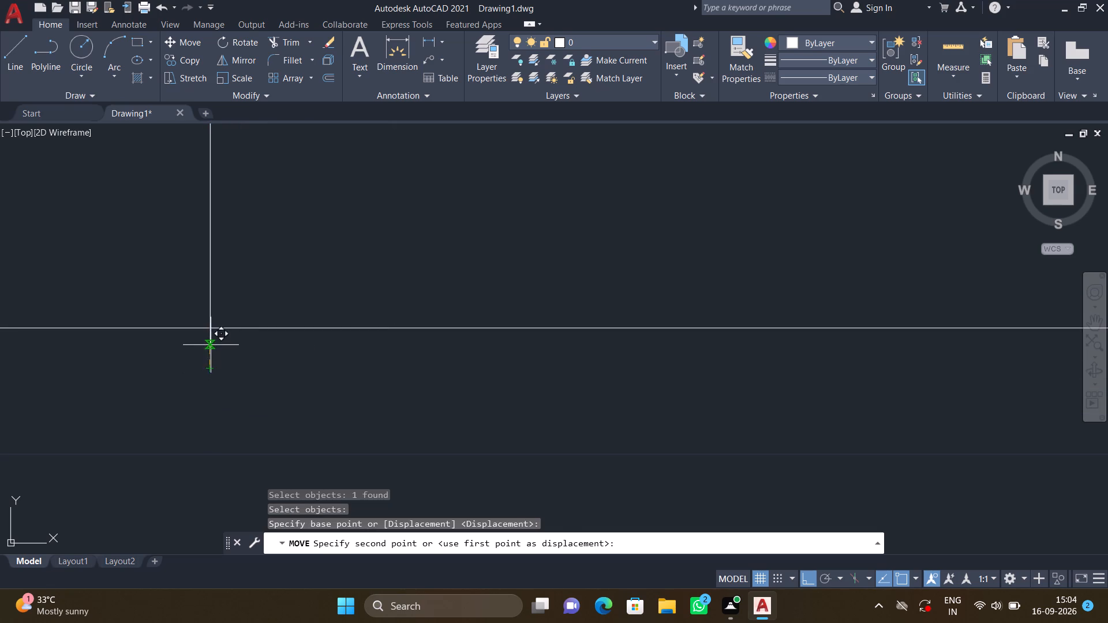
pyautogui.click(211, 328)
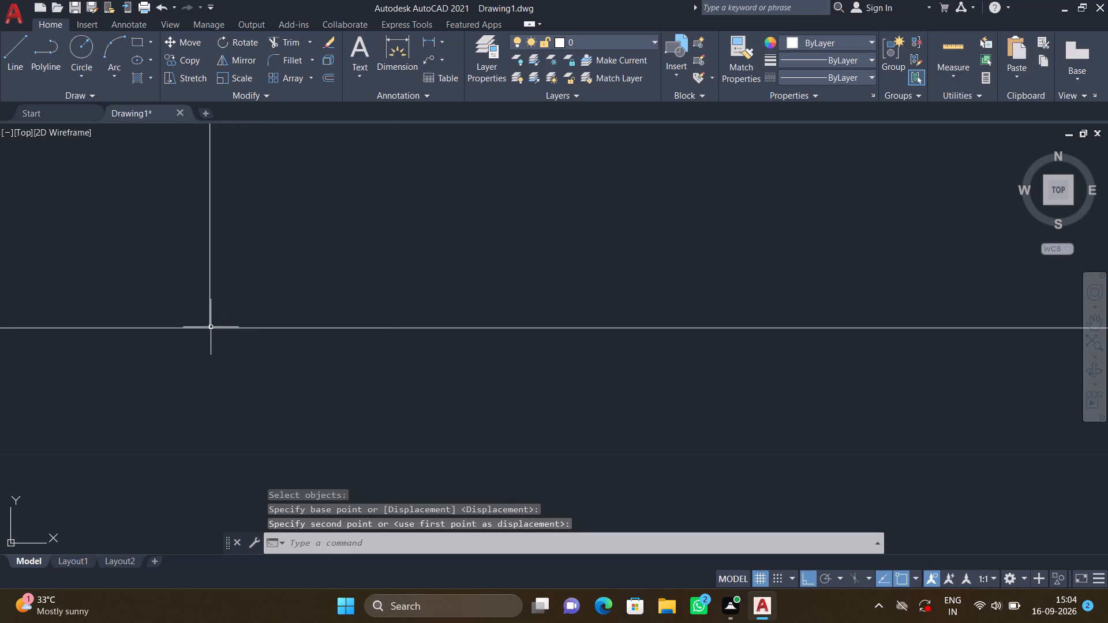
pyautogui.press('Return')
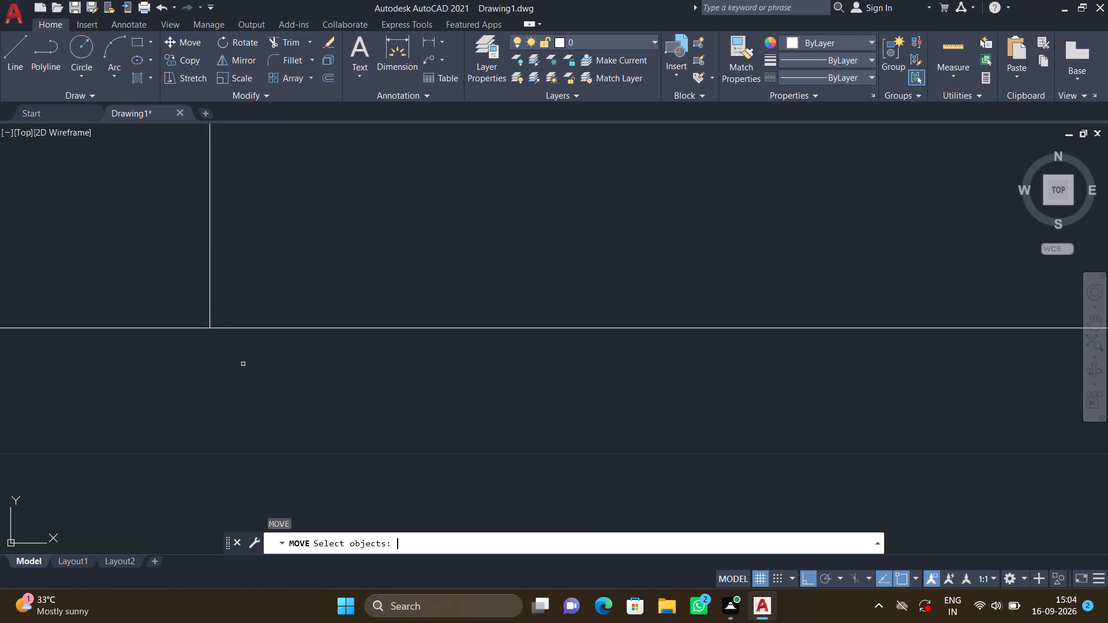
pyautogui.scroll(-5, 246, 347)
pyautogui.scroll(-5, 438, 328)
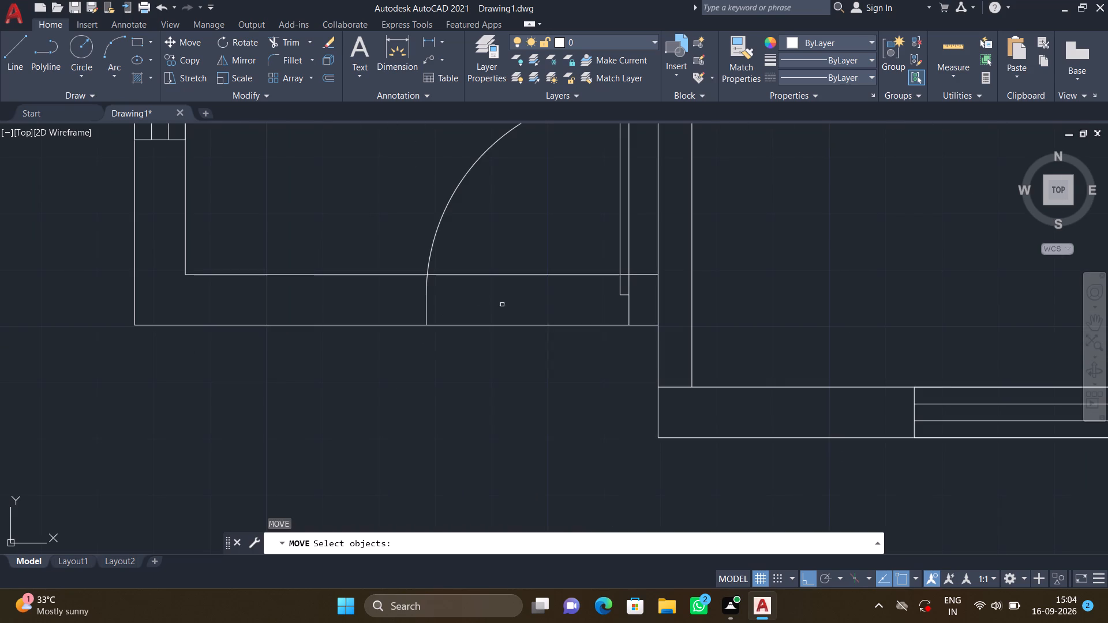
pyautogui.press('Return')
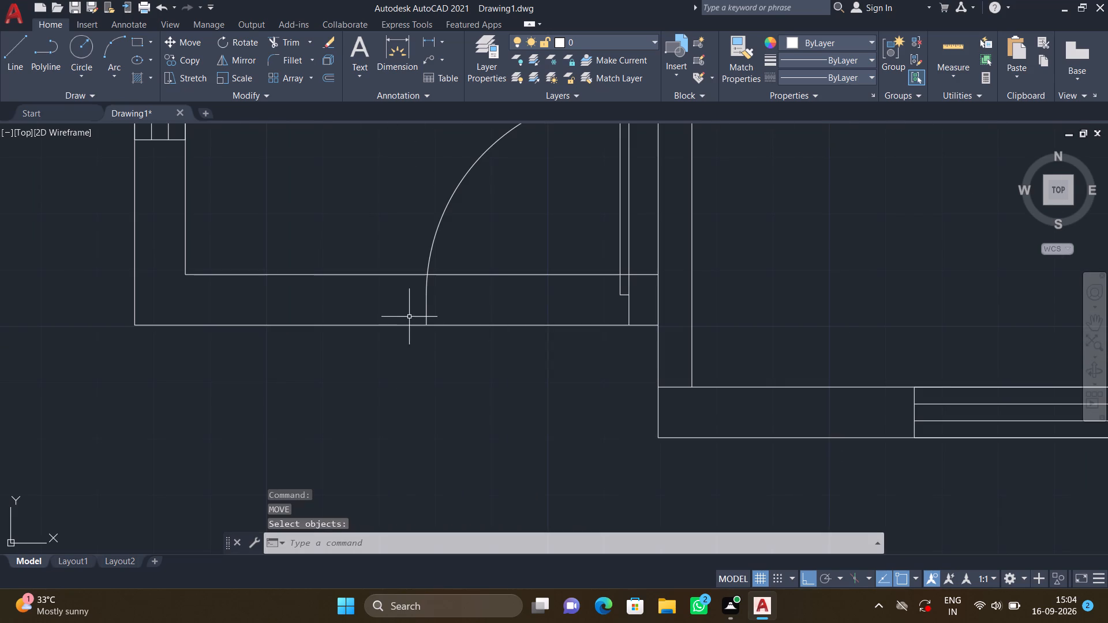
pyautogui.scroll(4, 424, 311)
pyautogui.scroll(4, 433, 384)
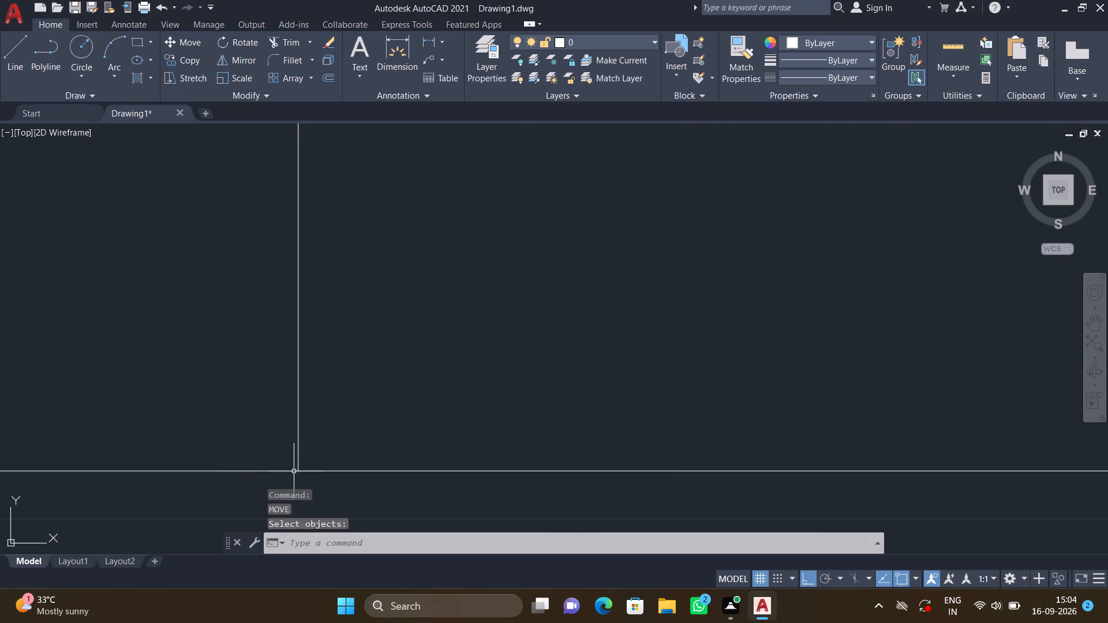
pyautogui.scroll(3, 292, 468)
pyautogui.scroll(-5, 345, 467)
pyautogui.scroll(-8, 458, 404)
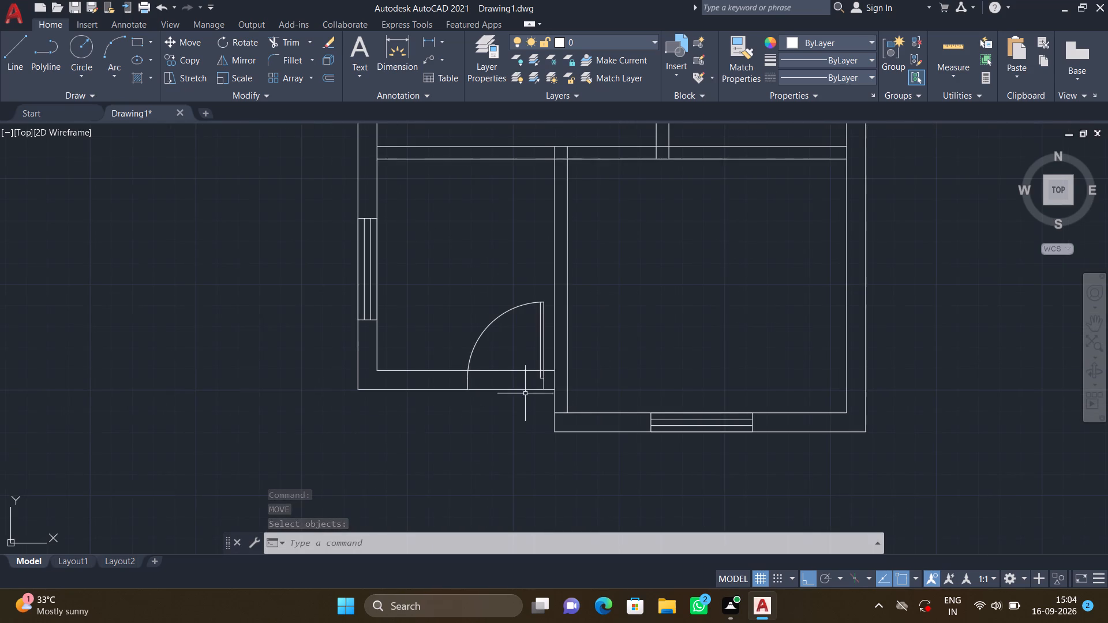
# Copy the lower-west door block from the vertical-leaf set onto the southwest room's top wall, just west of the partition, opening into the room.
pyautogui.moveTo(545, 404); pyautogui.dragTo(505, 348, button='middle')
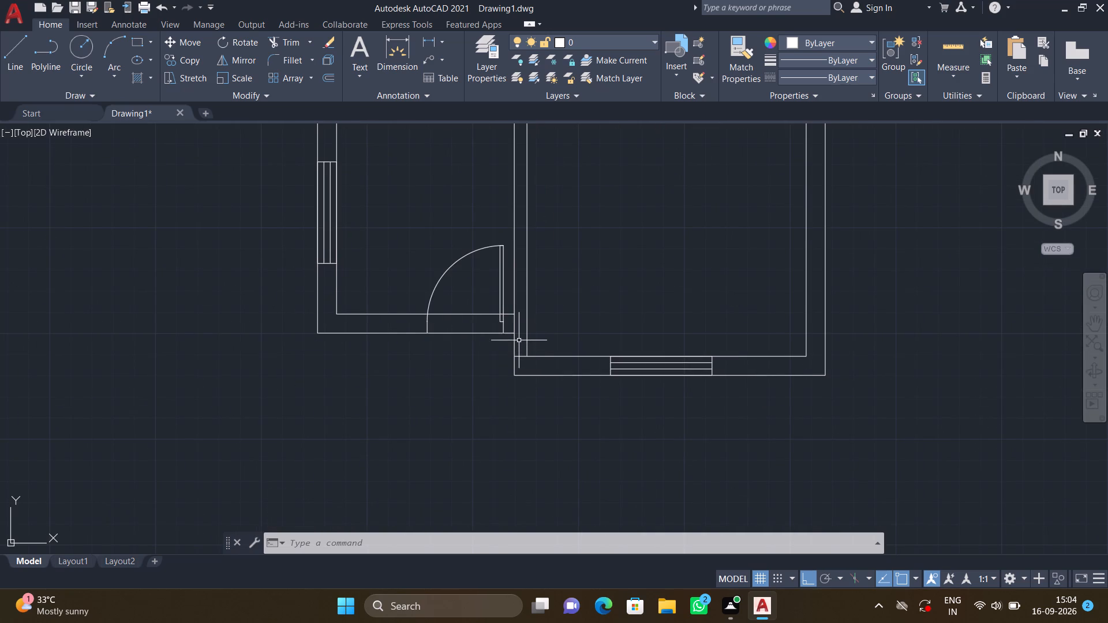
pyautogui.scroll(-1, 541, 302)
pyautogui.moveTo(536, 307); pyautogui.dragTo(411, 443, button='middle')
pyautogui.moveTo(729, 301); pyautogui.dragTo(582, 371, button='middle')
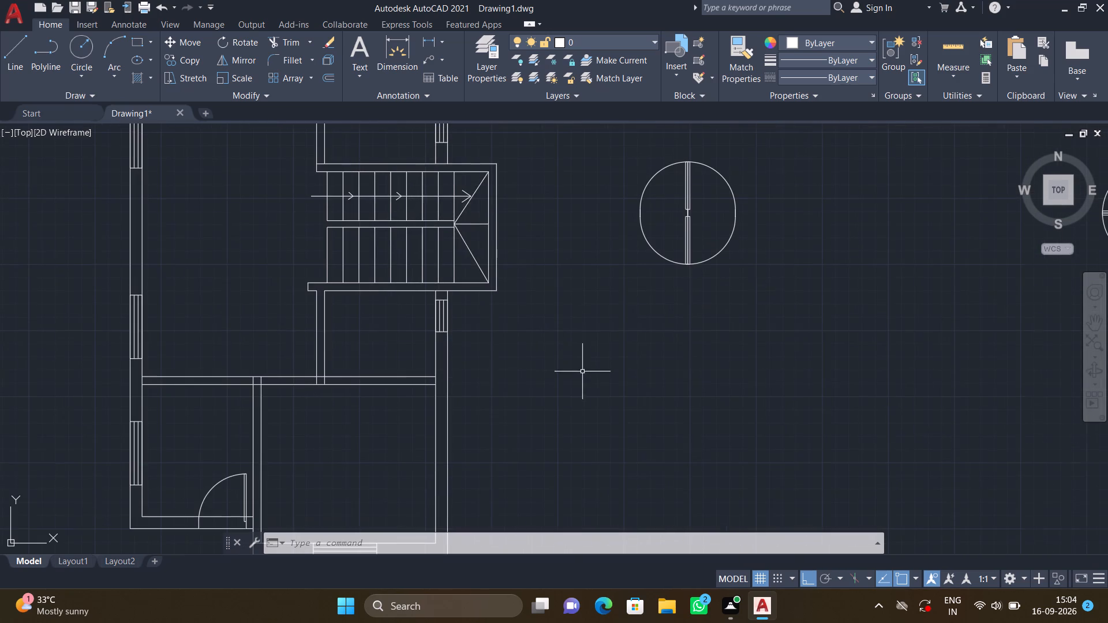
pyautogui.press('c')
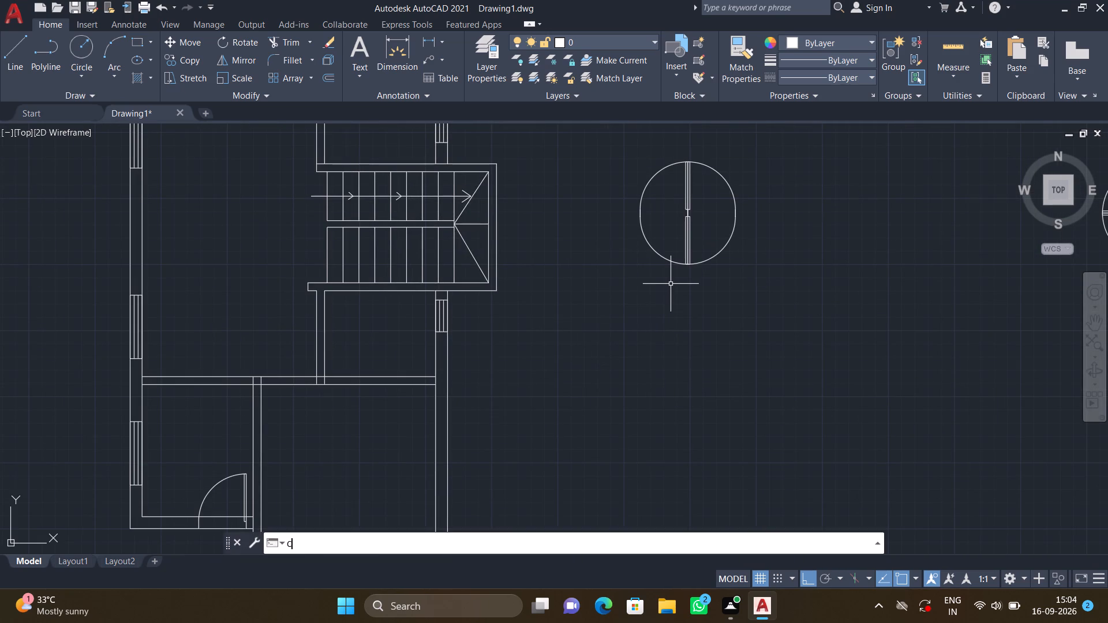
pyautogui.press('o')
pyautogui.press('Return')
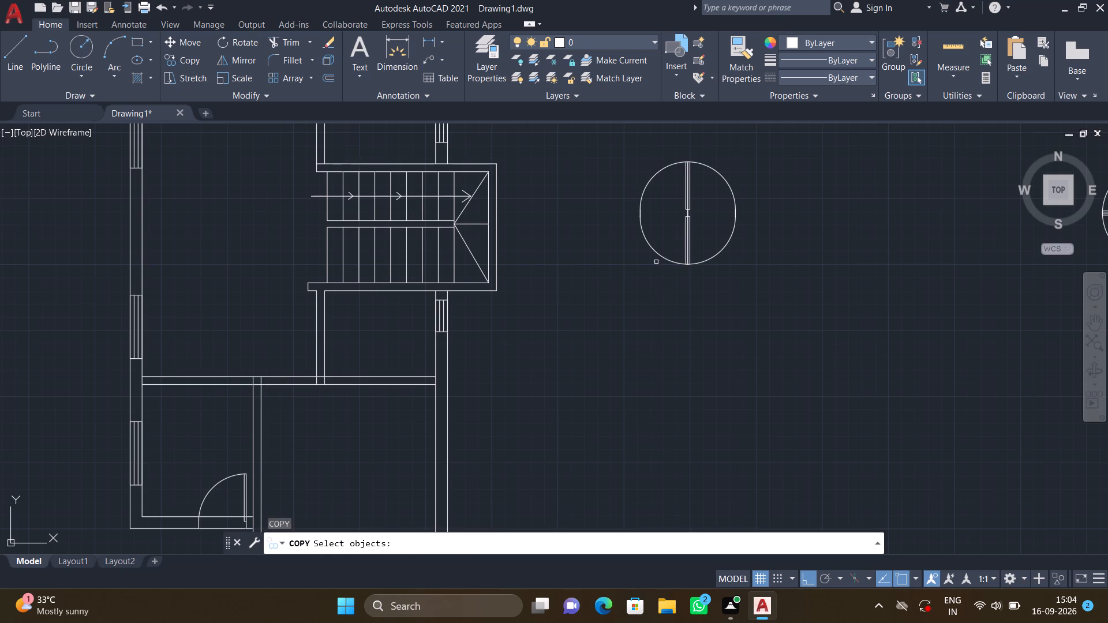
pyautogui.click(656, 252)
pyautogui.press('Return')
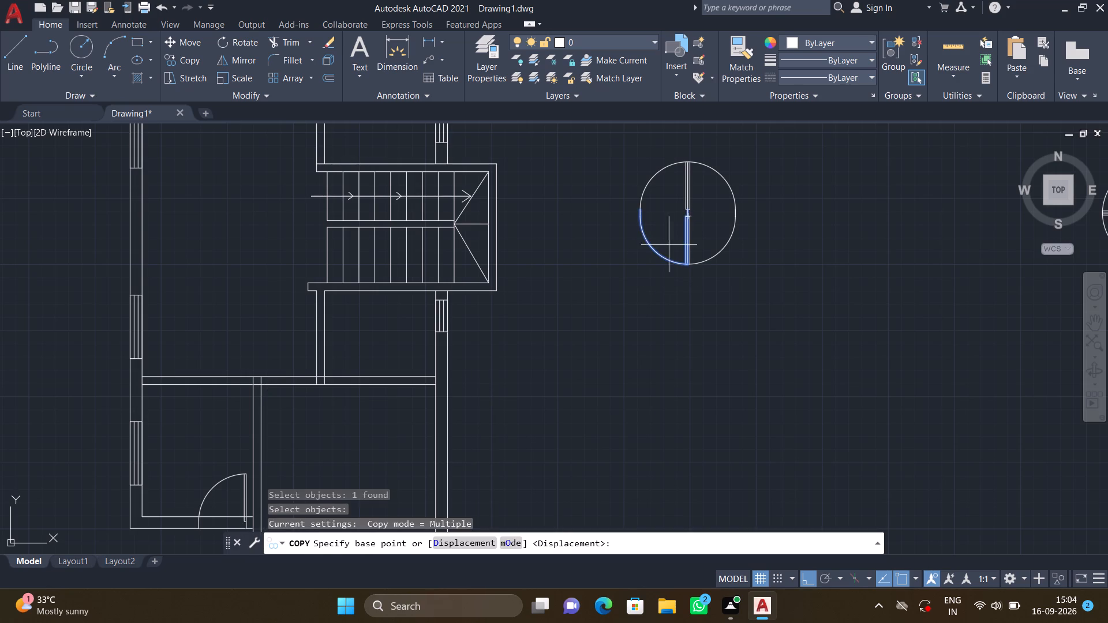
pyautogui.click(683, 209)
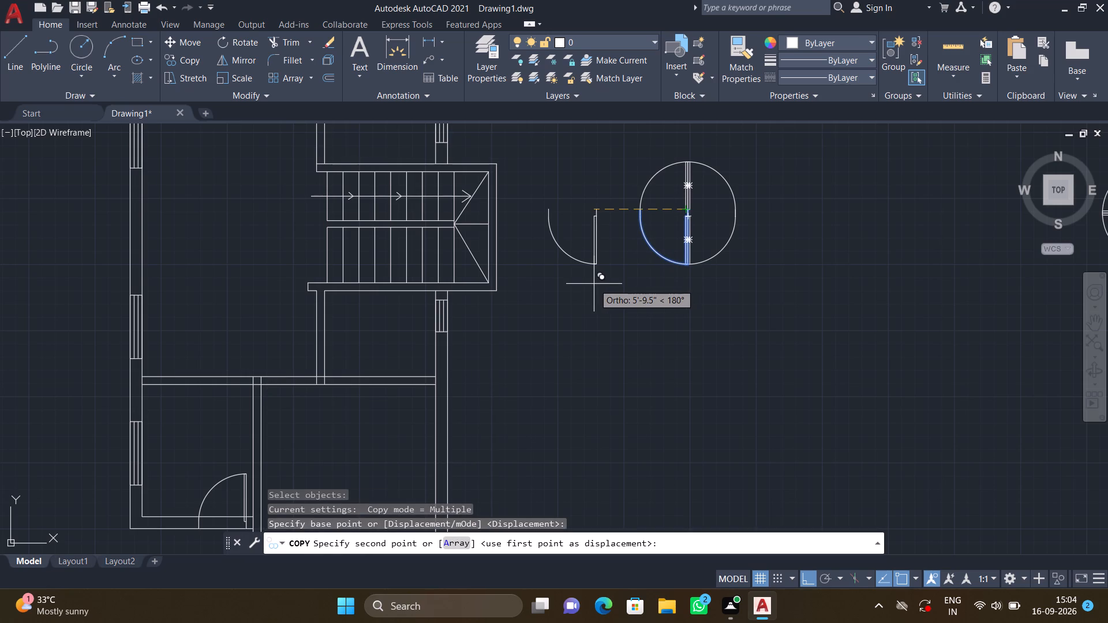
pyautogui.press('F8')
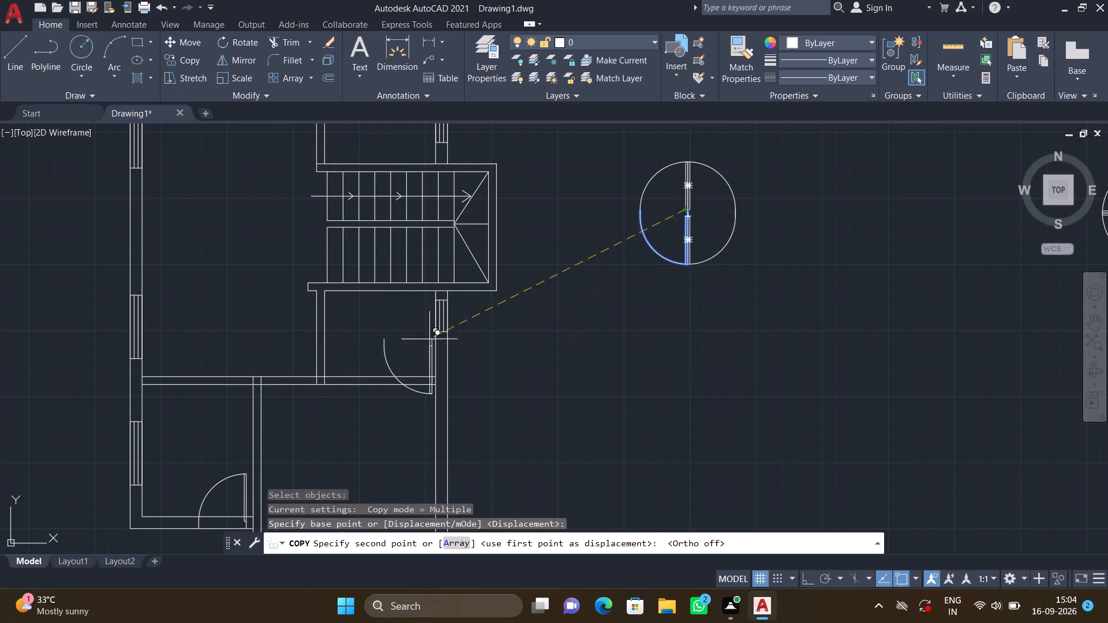
pyautogui.moveTo(410, 337); pyautogui.dragTo(477, 269, button='middle')
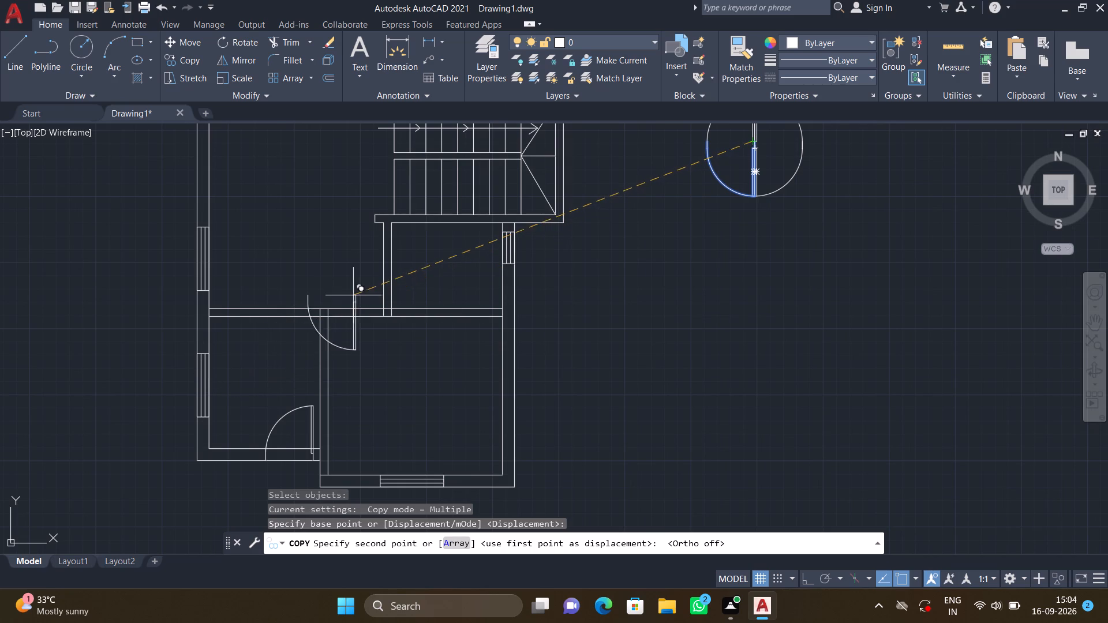
pyautogui.moveTo(327, 310); pyautogui.dragTo(353, 262, button='middle')
pyautogui.scroll(3, 319, 282)
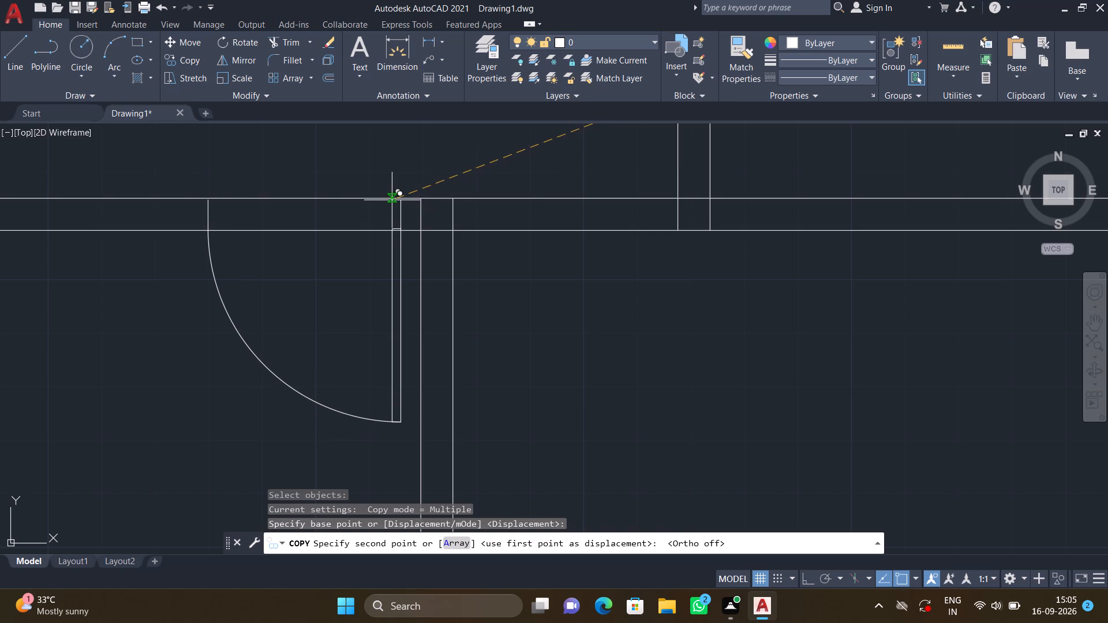
pyautogui.click(391, 198)
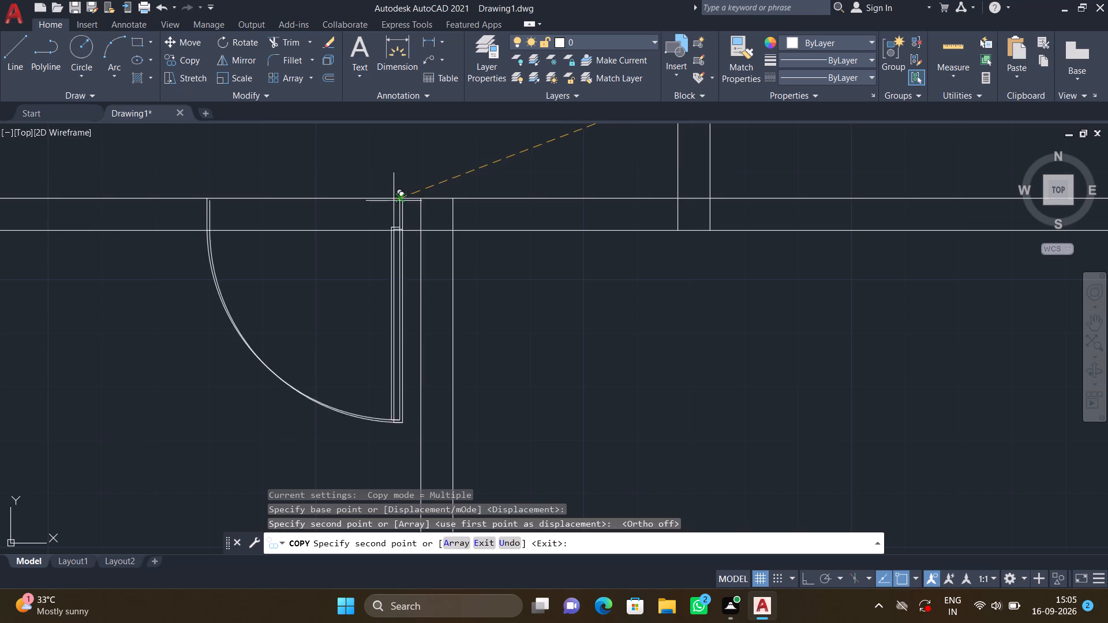
pyautogui.press('Return')
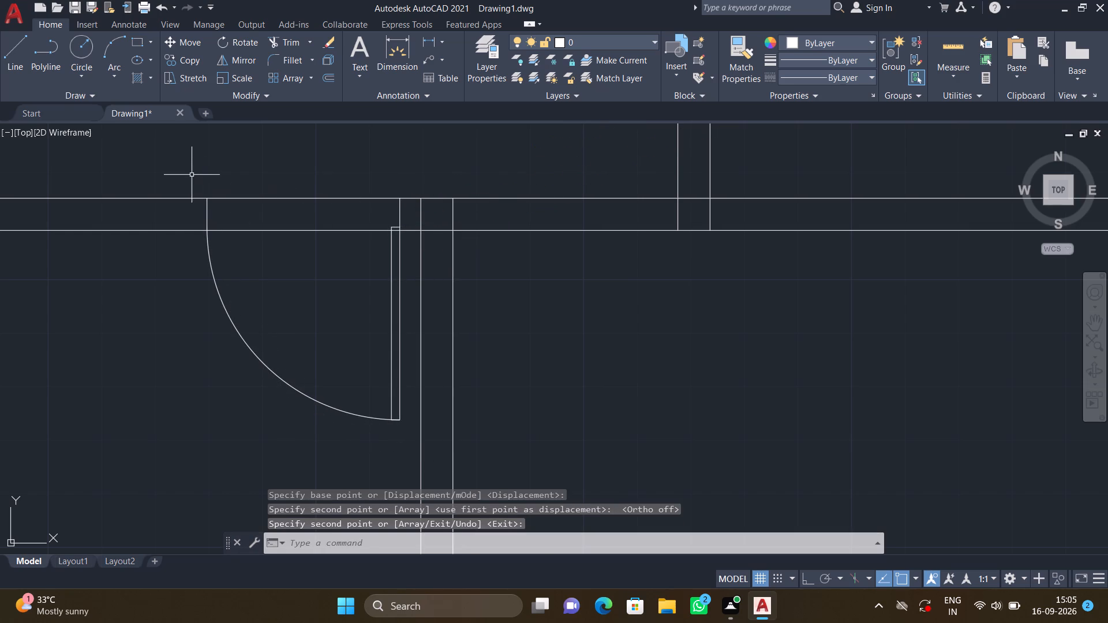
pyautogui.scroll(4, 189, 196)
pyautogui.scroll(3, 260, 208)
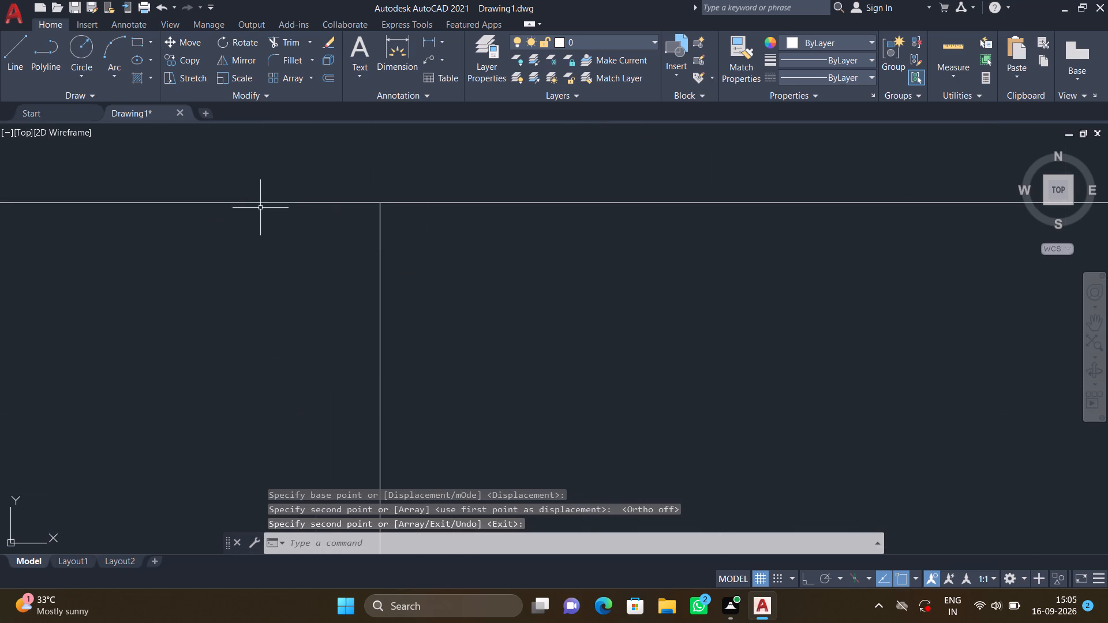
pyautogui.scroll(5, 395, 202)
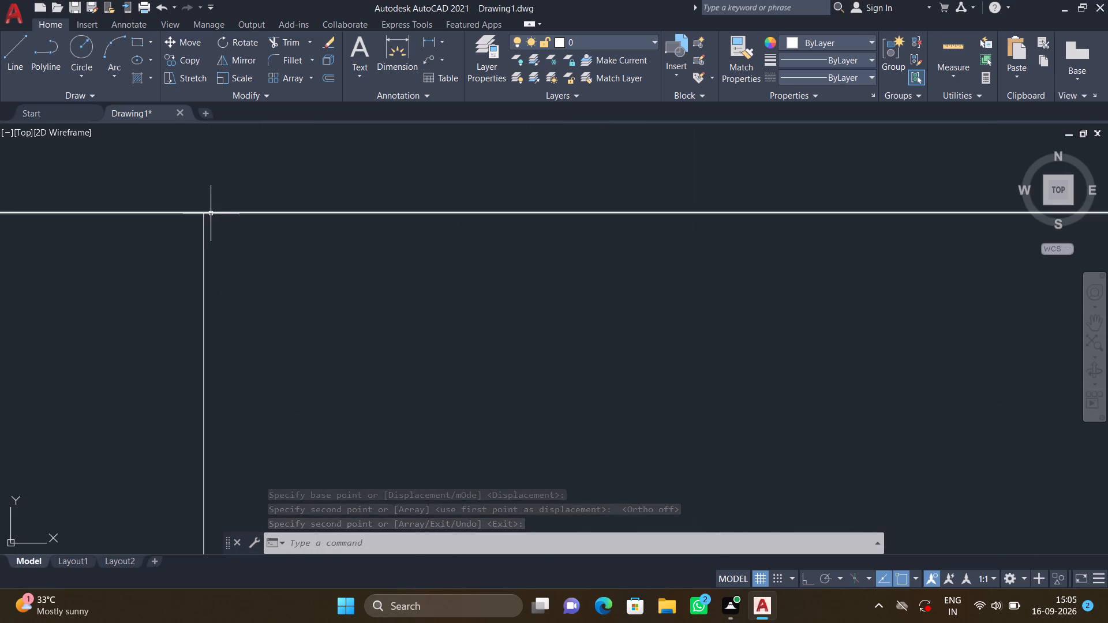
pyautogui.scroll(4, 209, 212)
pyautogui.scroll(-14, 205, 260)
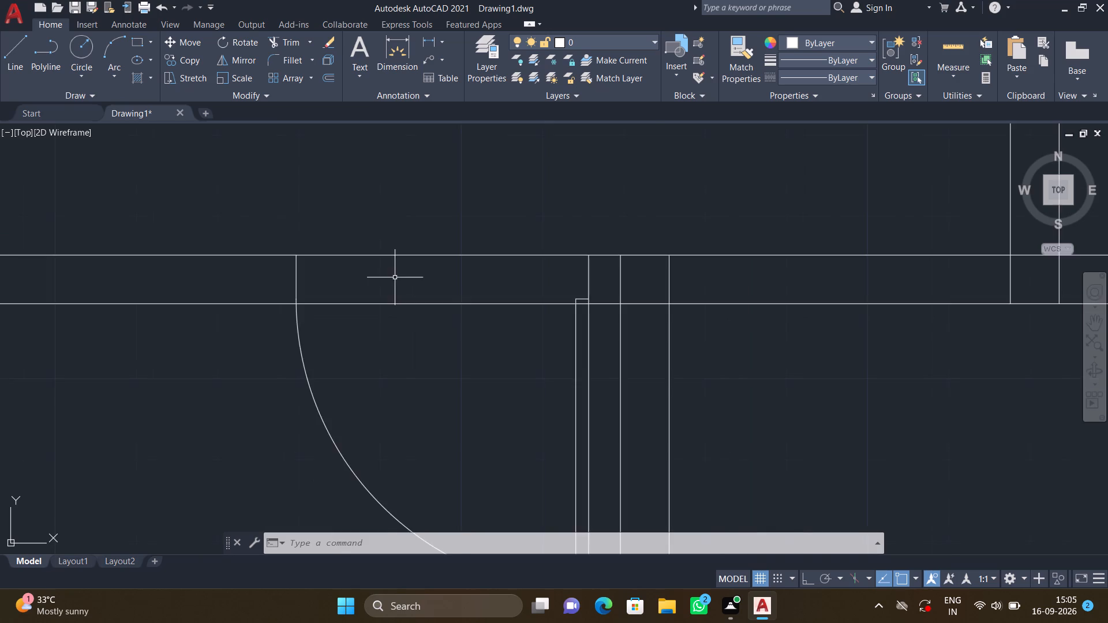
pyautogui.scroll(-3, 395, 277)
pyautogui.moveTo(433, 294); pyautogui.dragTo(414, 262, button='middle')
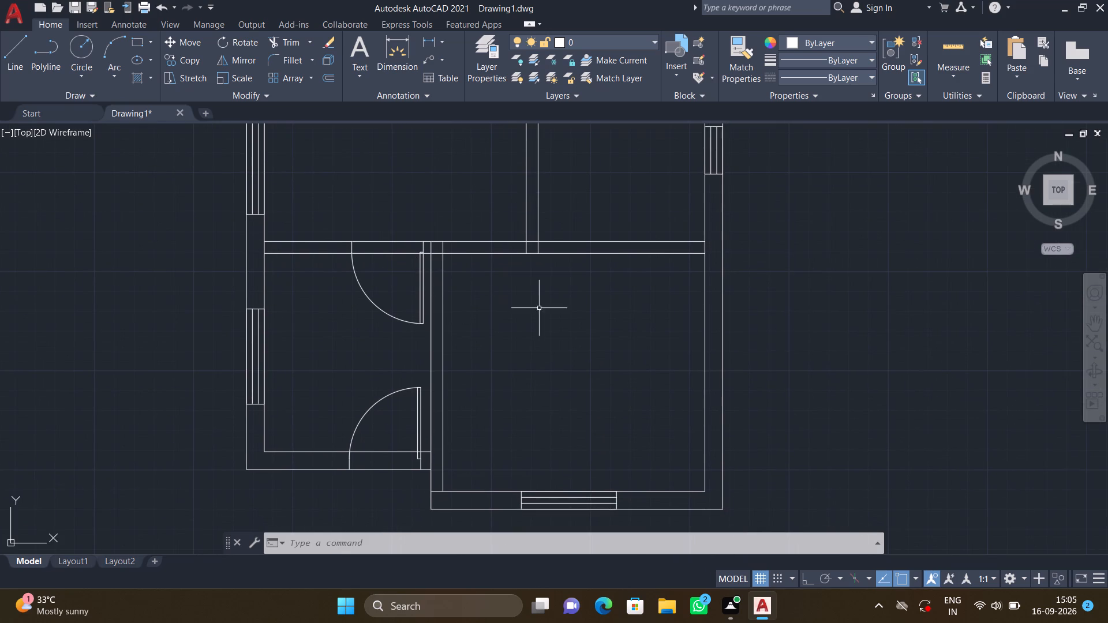
# Copy the lower-east door block from the vertical-leaf set onto the southeast room's top wall, just east of the partition, opening into the room.
pyautogui.scroll(-3, 532, 331)
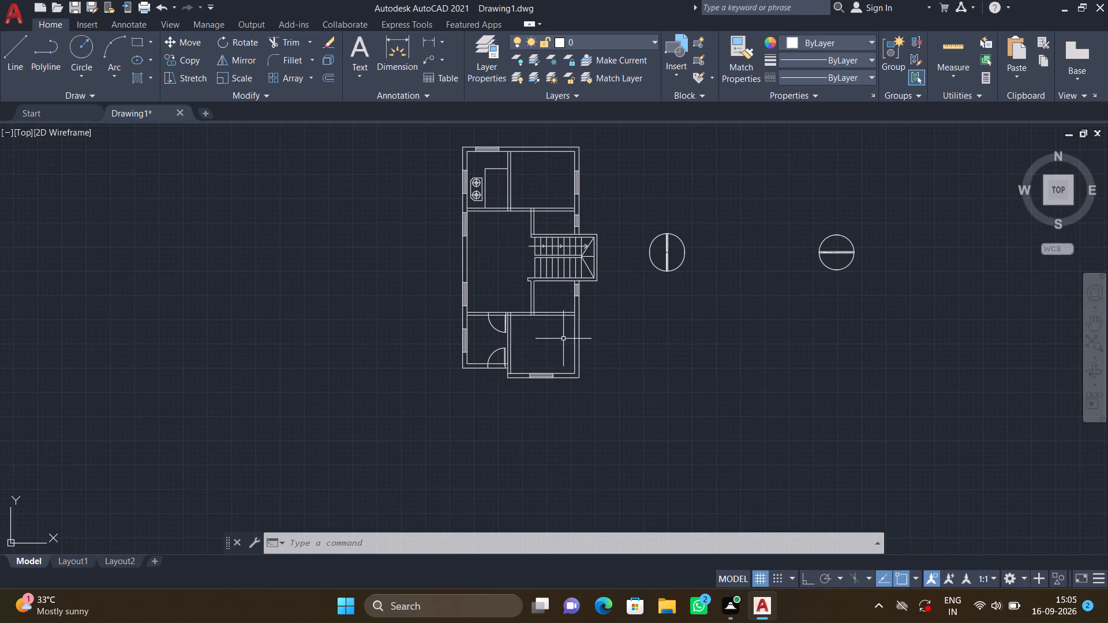
pyautogui.moveTo(544, 329); pyautogui.dragTo(473, 324, button='middle')
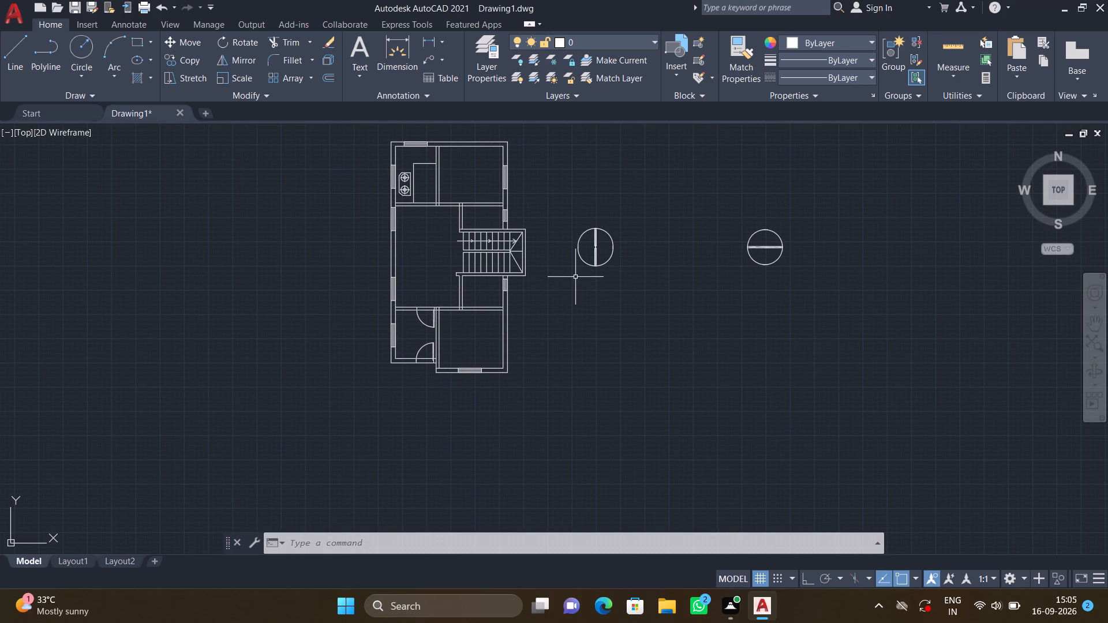
pyautogui.scroll(3, 575, 276)
pyautogui.write('CO')
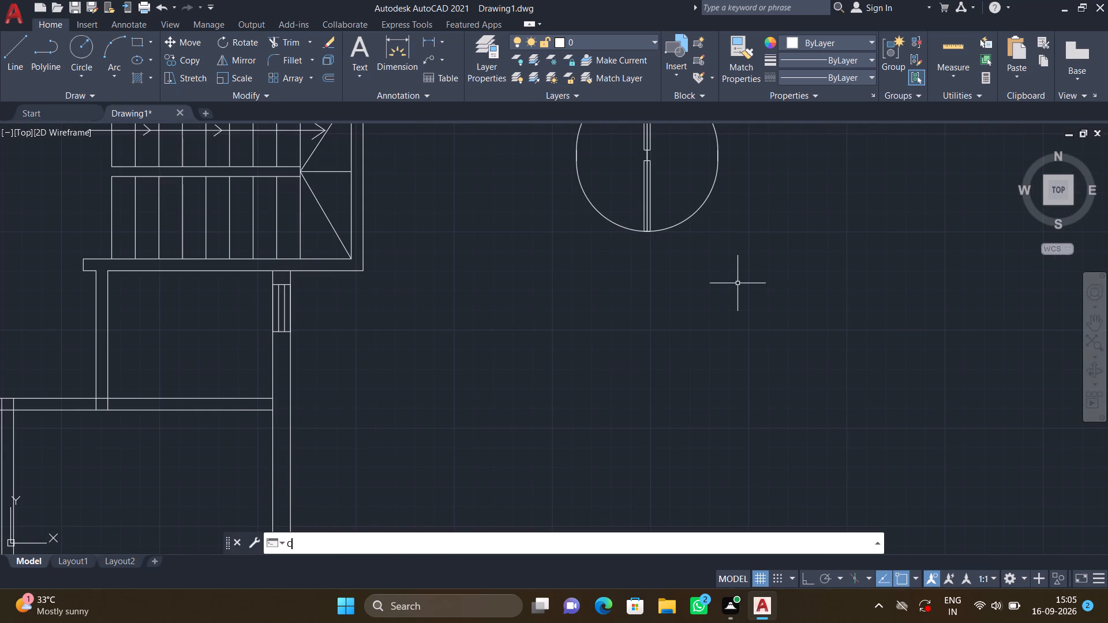
pyautogui.press('Return')
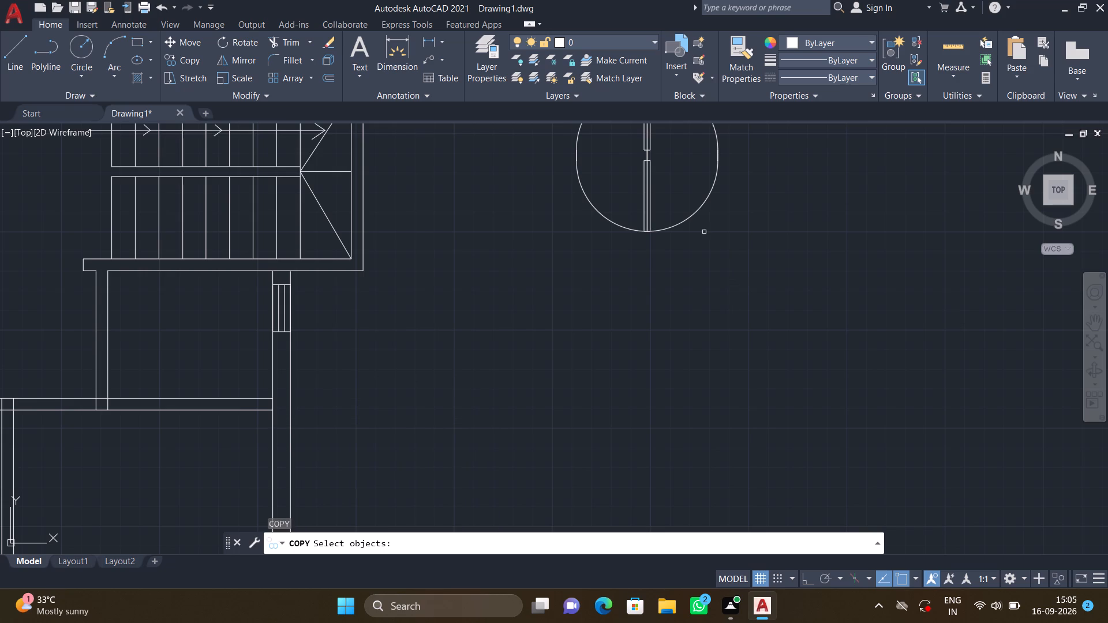
pyautogui.click(692, 212)
pyautogui.press('Return')
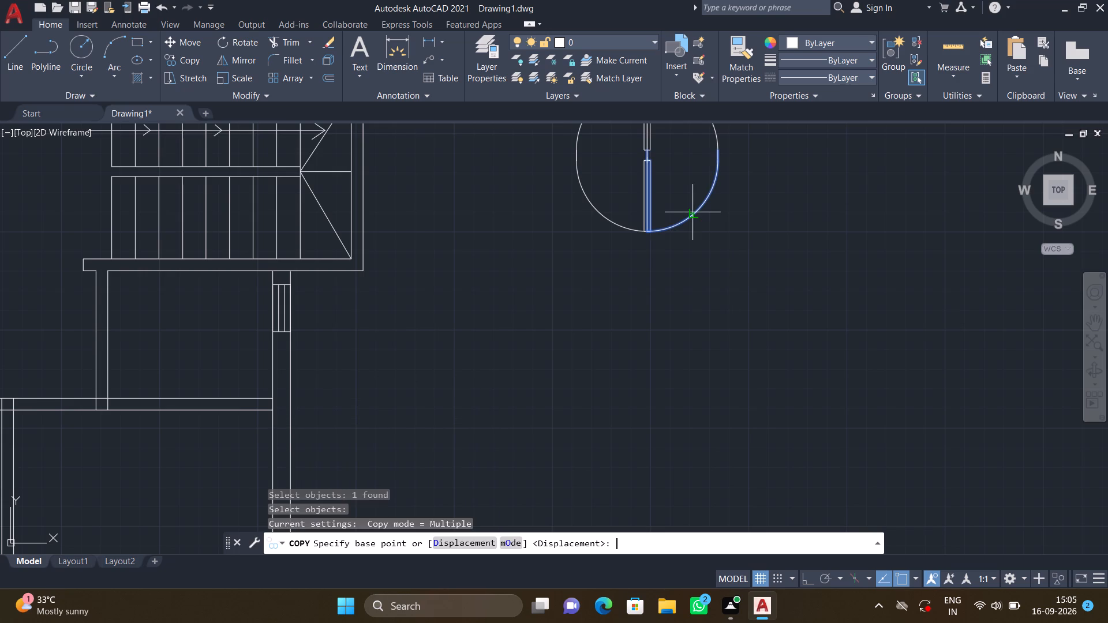
pyautogui.click(652, 152)
pyautogui.scroll(-1, 351, 324)
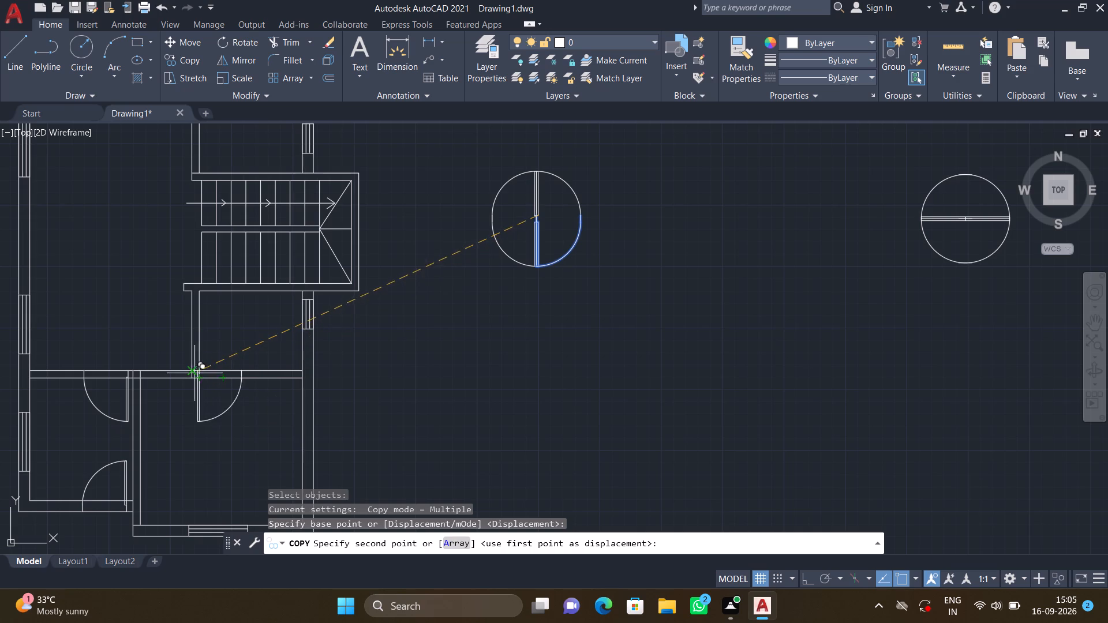
pyautogui.moveTo(194, 375); pyautogui.dragTo(350, 346, button='middle')
pyautogui.scroll(3, 310, 364)
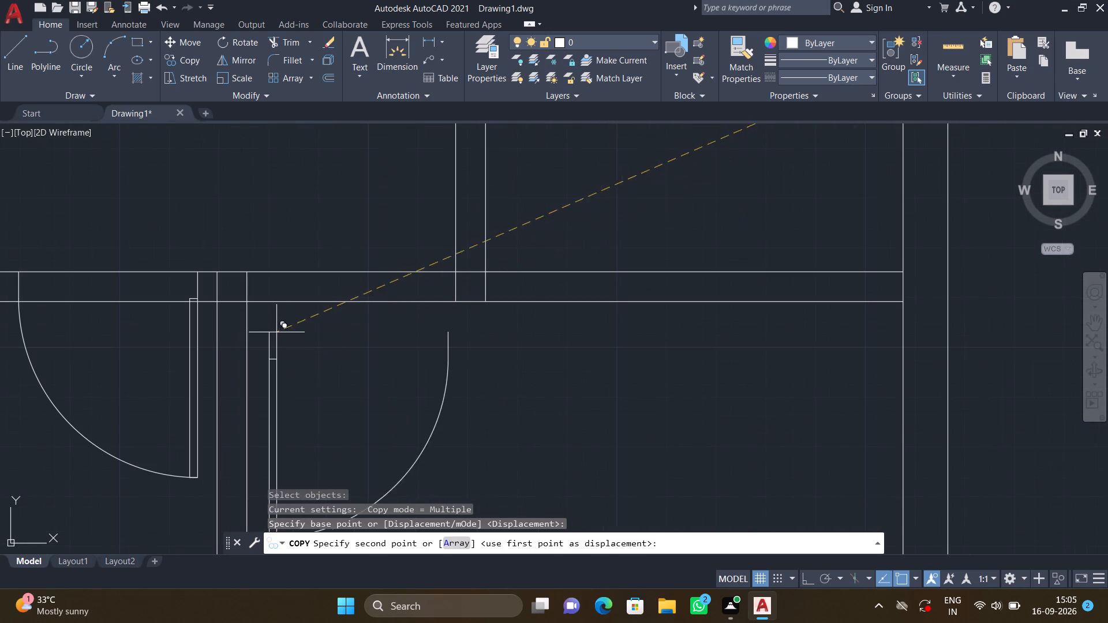
pyautogui.scroll(2, 261, 297)
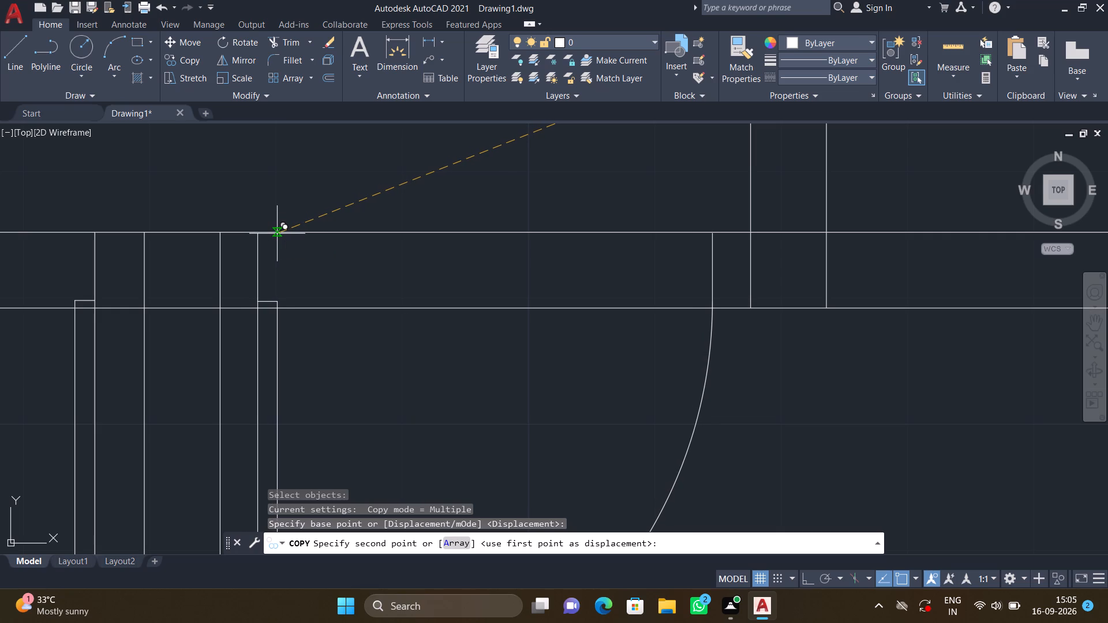
pyautogui.click(277, 232)
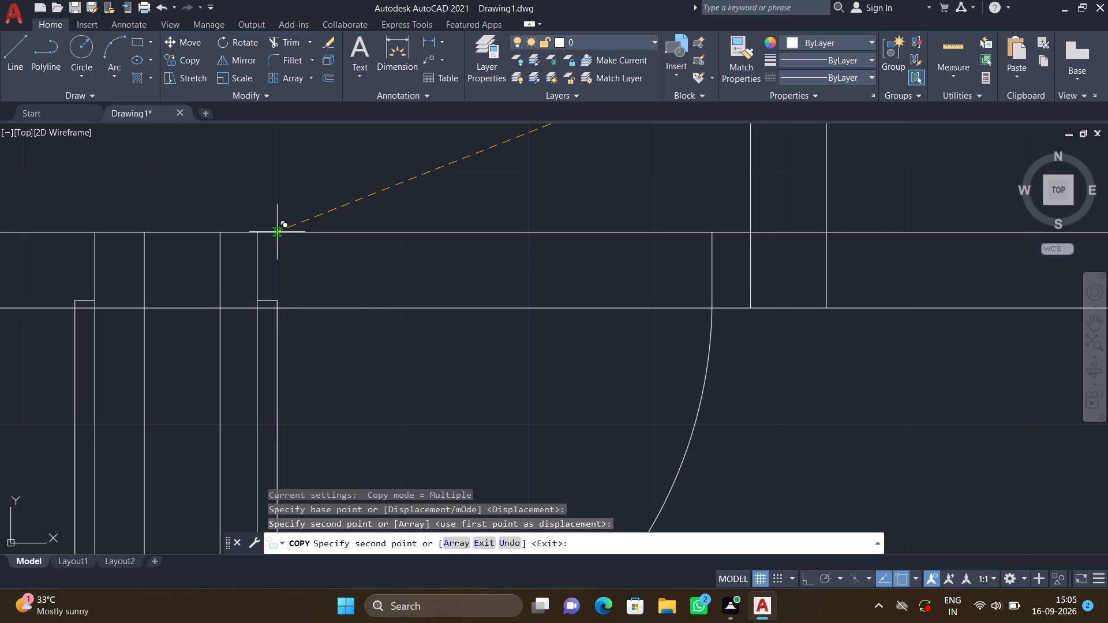
pyautogui.press('Return')
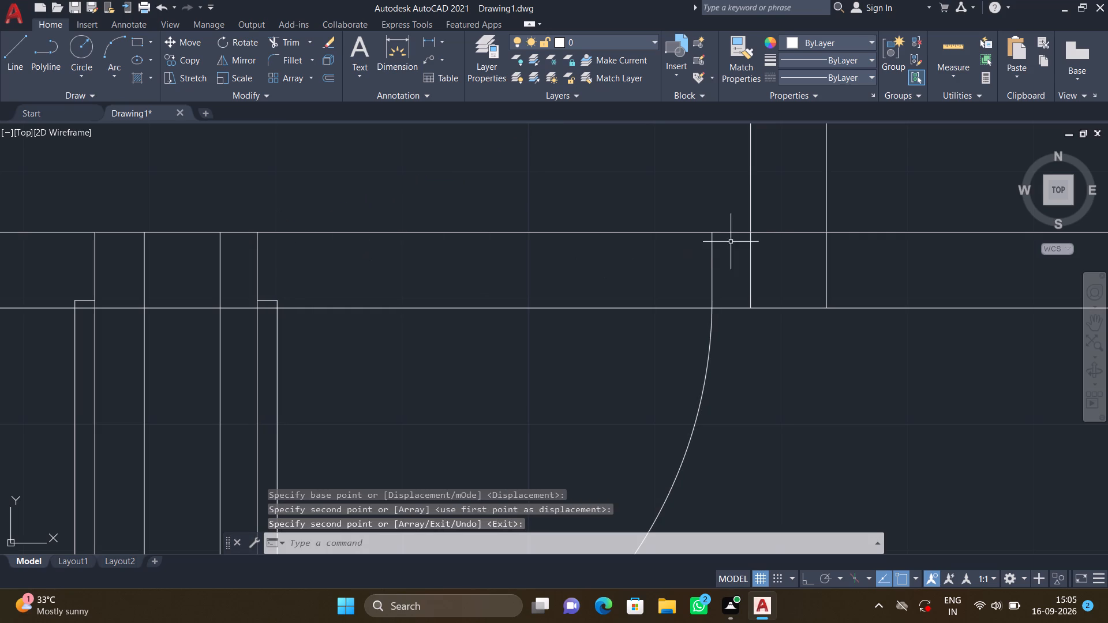
# Examine closely whether both ends of the copied door meet the upper line of the southeast room's top wall.
pyautogui.scroll(3, 727, 239)
pyautogui.scroll(4, 672, 215)
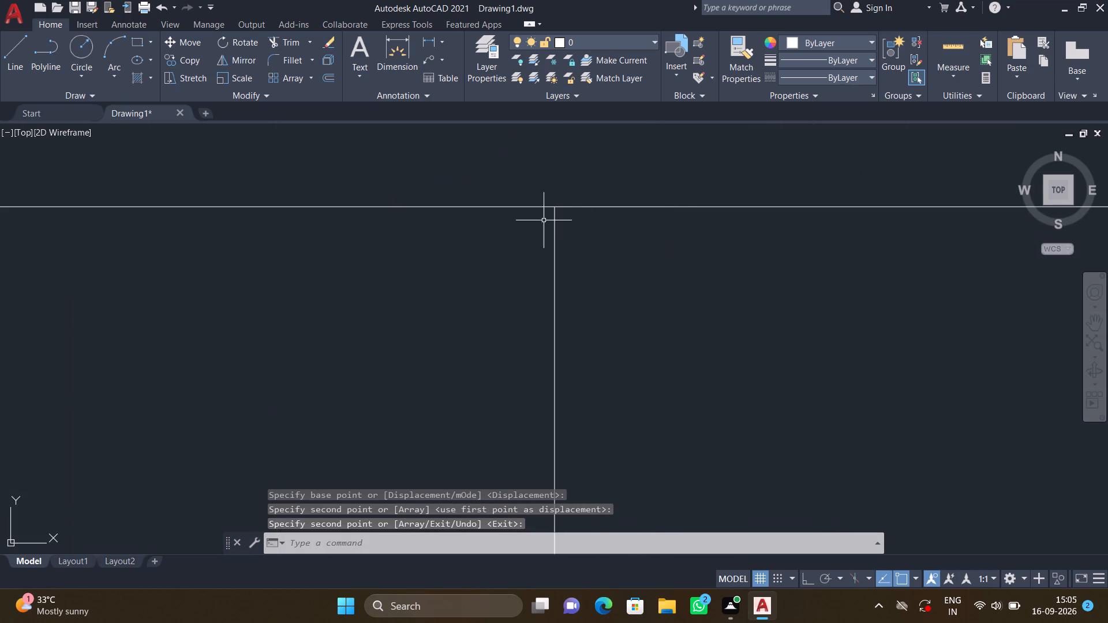
pyautogui.scroll(8, 548, 209)
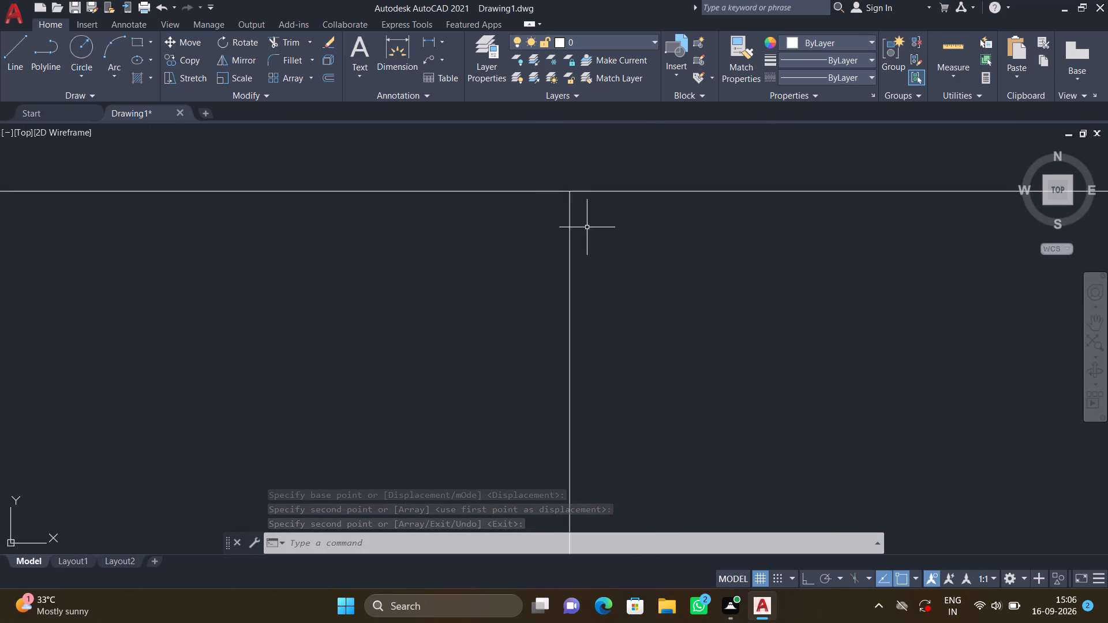
pyautogui.scroll(5, 567, 183)
pyautogui.scroll(-19, 567, 183)
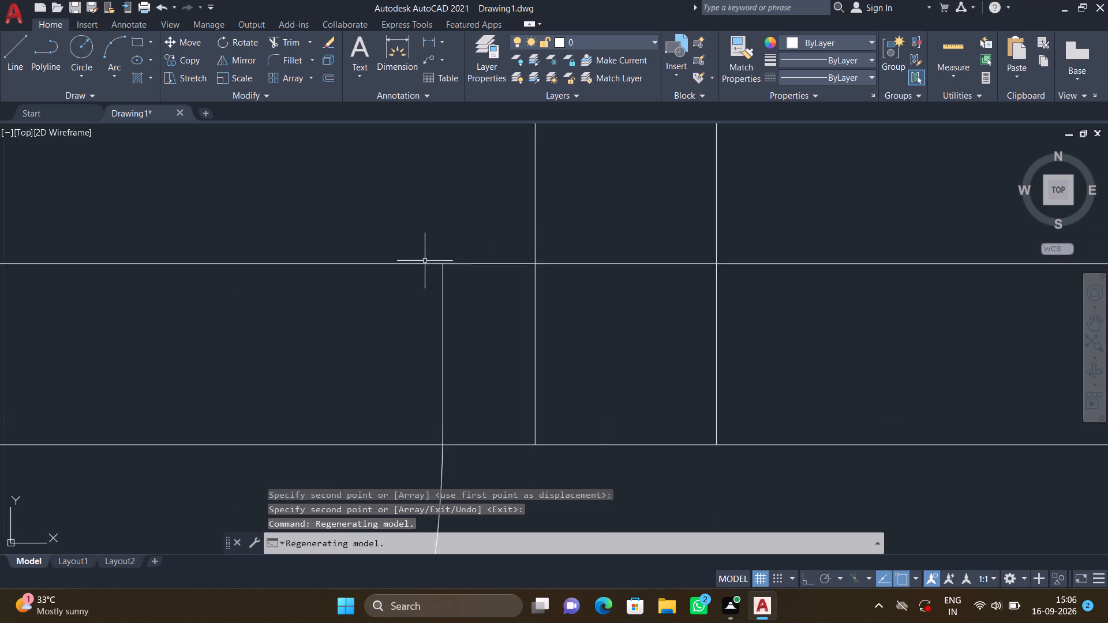
pyautogui.scroll(-5, 425, 261)
pyautogui.scroll(4, 259, 256)
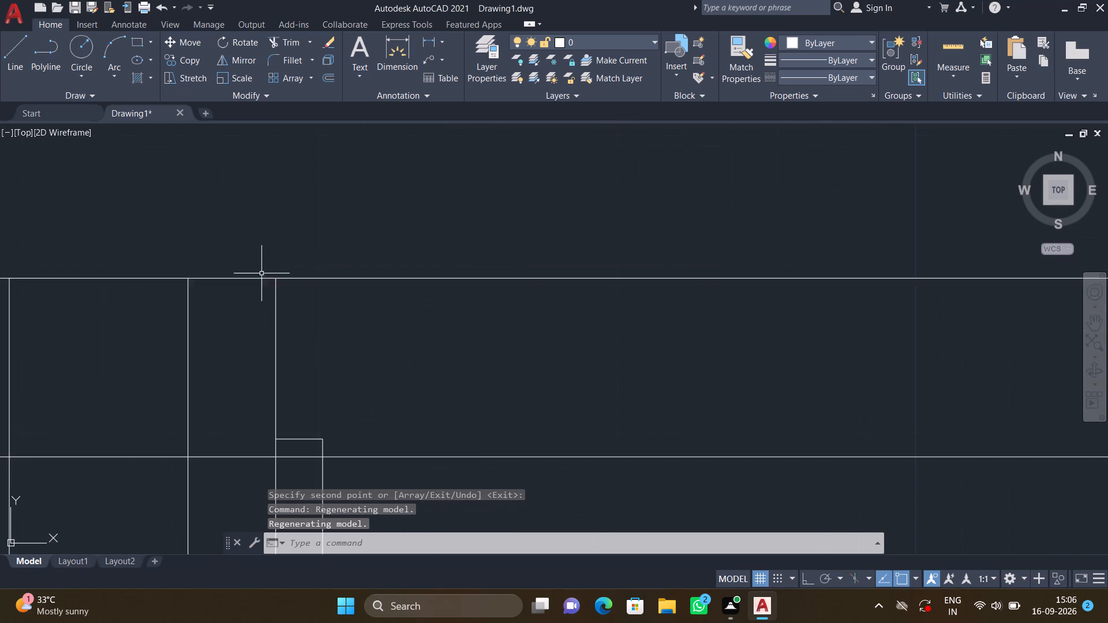
pyautogui.scroll(5, 261, 273)
pyautogui.scroll(-14, 269, 269)
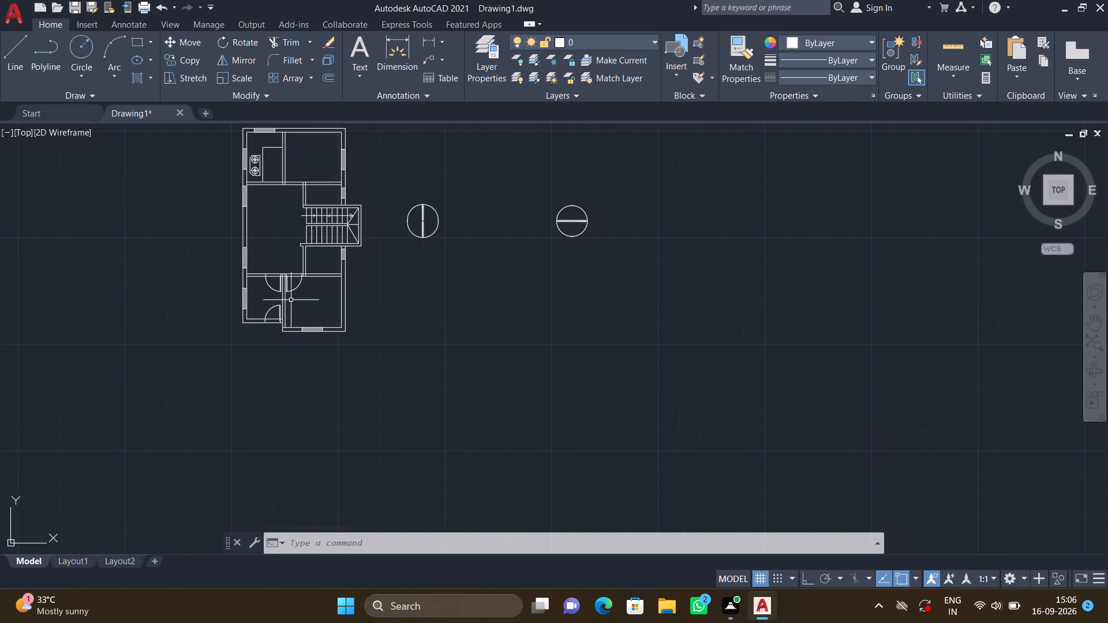
pyautogui.scroll(5, 272, 286)
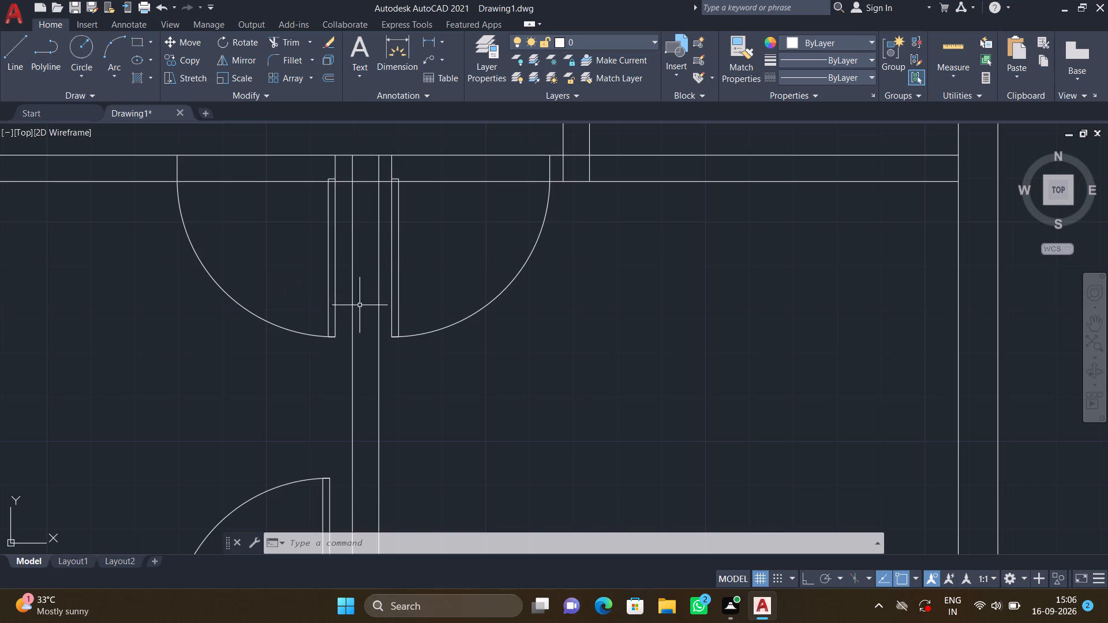
pyautogui.moveTo(402, 295); pyautogui.dragTo(372, 389, button='middle')
pyautogui.scroll(-1, 377, 385)
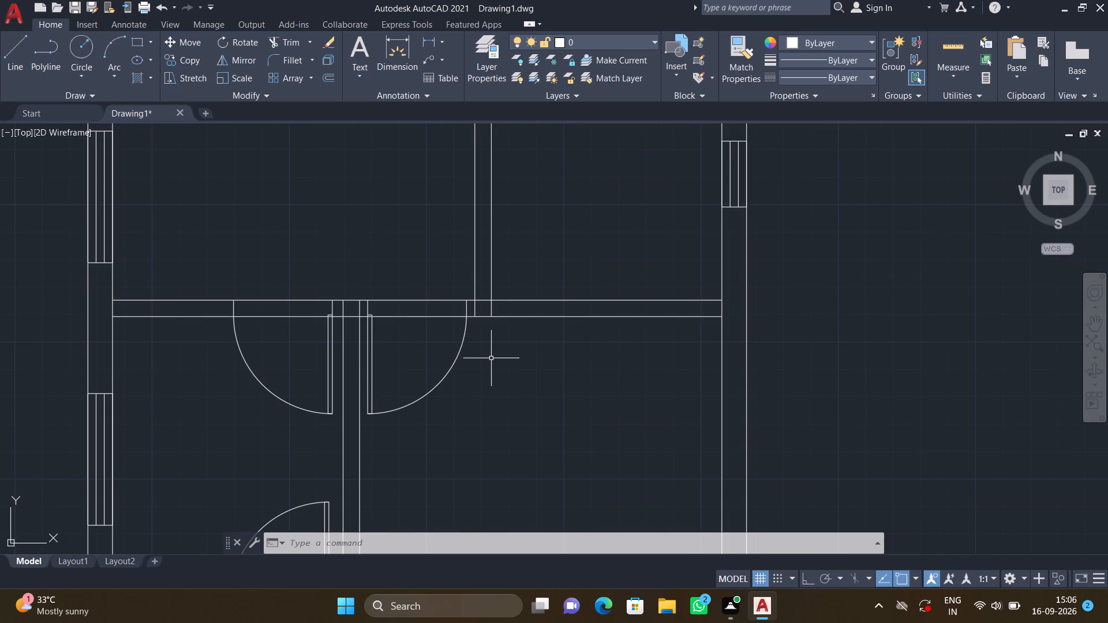
# Copy the upper-east door block from the horizontal-leaf set into the west wall of the small room below the staircase, near its south end.
pyautogui.scroll(-1, 495, 359)
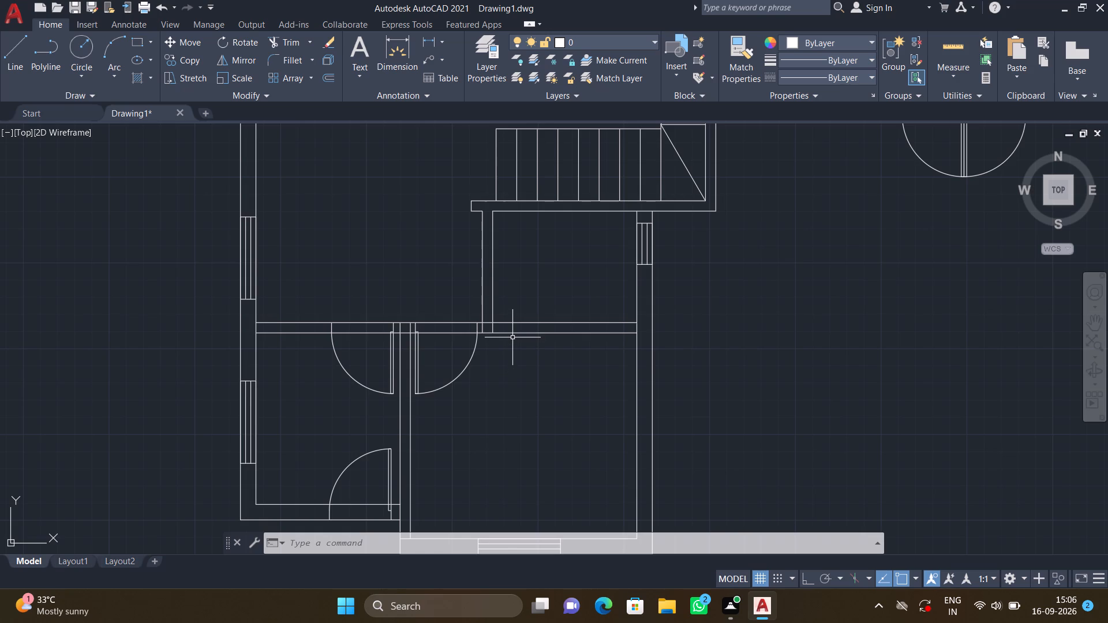
pyautogui.moveTo(682, 247); pyautogui.dragTo(554, 308, button='middle')
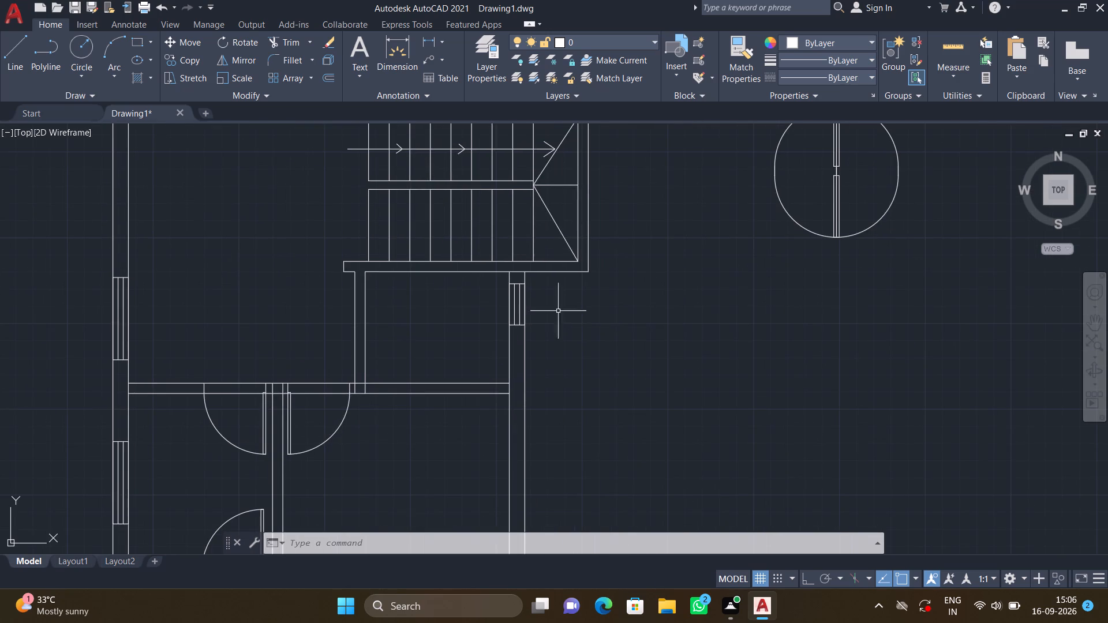
pyautogui.scroll(-1, 676, 325)
pyautogui.moveTo(675, 325); pyautogui.dragTo(551, 339, button='middle')
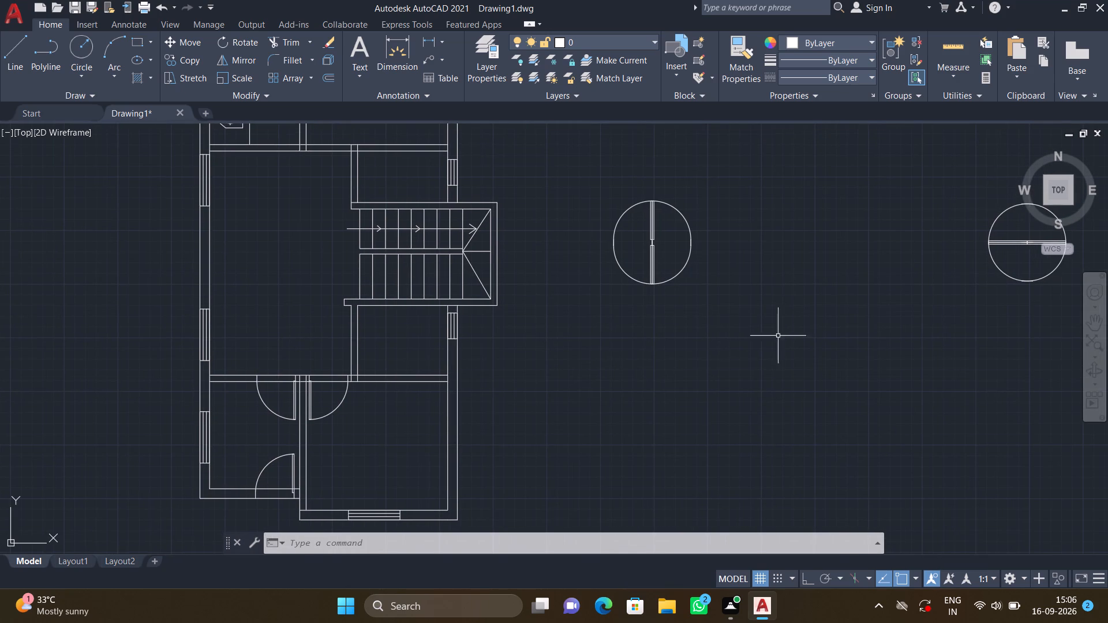
pyautogui.moveTo(903, 309); pyautogui.dragTo(701, 278, button='middle')
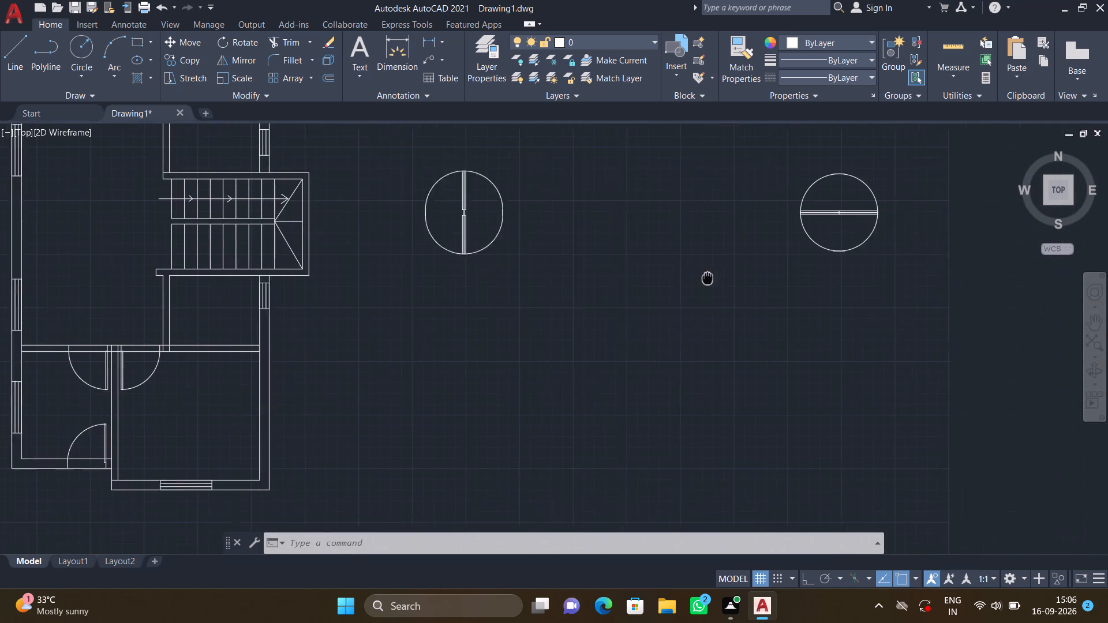
pyautogui.moveTo(701, 278); pyautogui.dragTo(700, 278, button='middle')
pyautogui.scroll(-1, 831, 234)
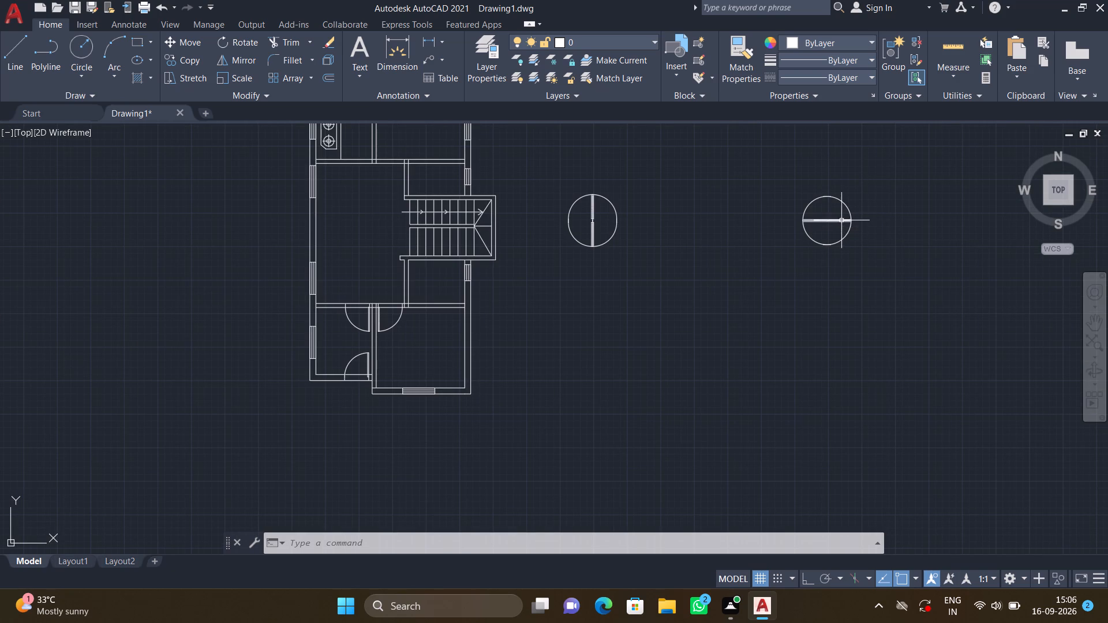
pyautogui.scroll(2, 836, 219)
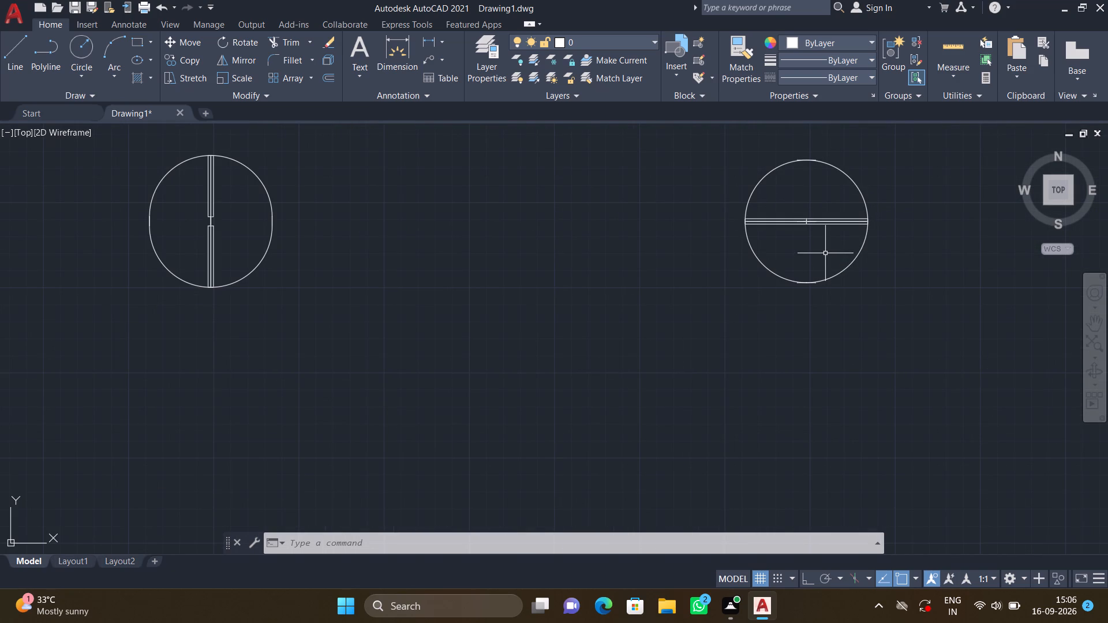
pyautogui.write('CO')
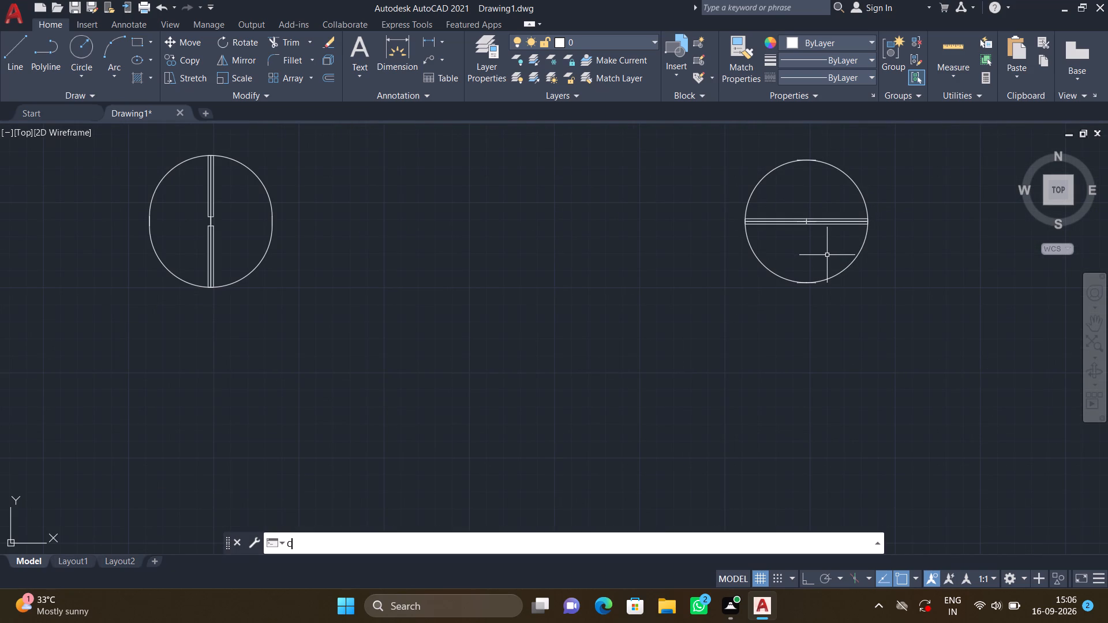
pyautogui.press('Return')
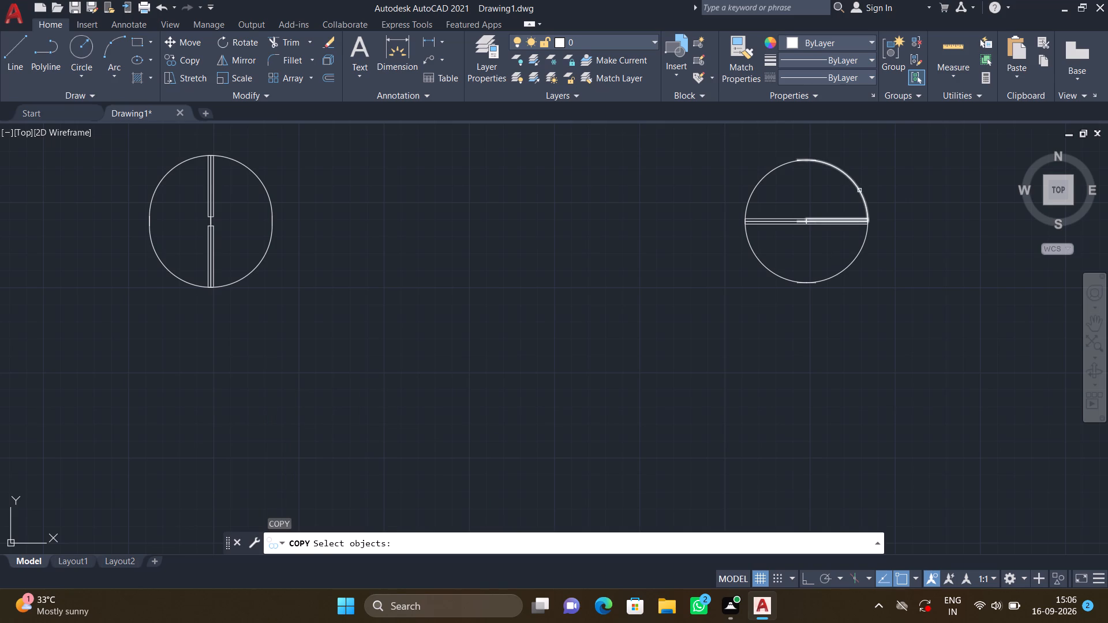
pyautogui.click(859, 190)
pyautogui.press('Return')
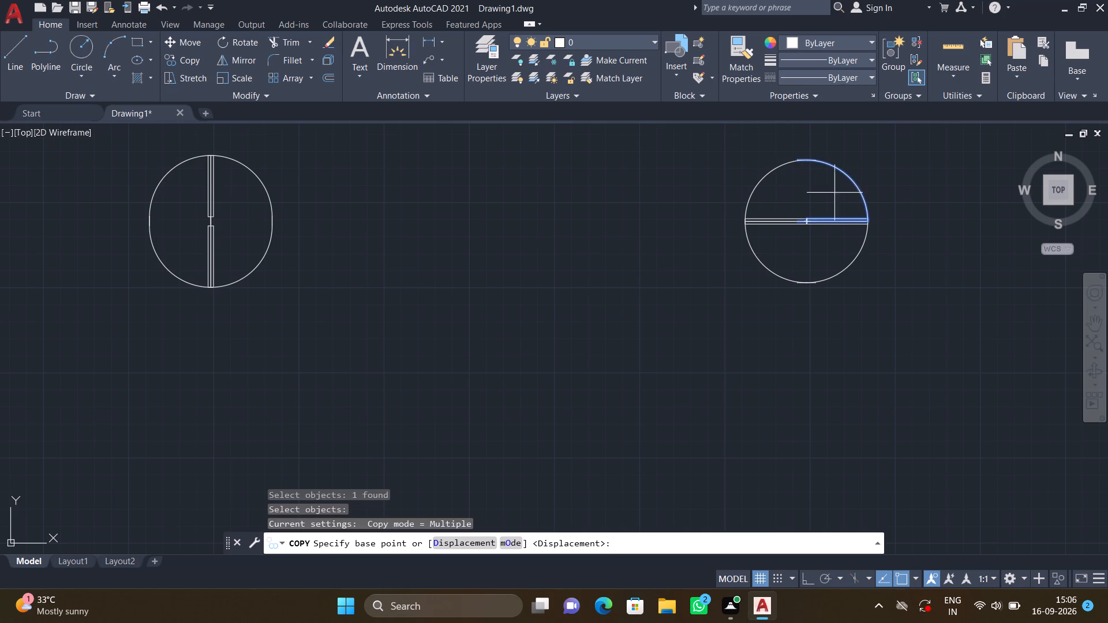
pyautogui.click(806, 219)
pyautogui.scroll(-1, 426, 308)
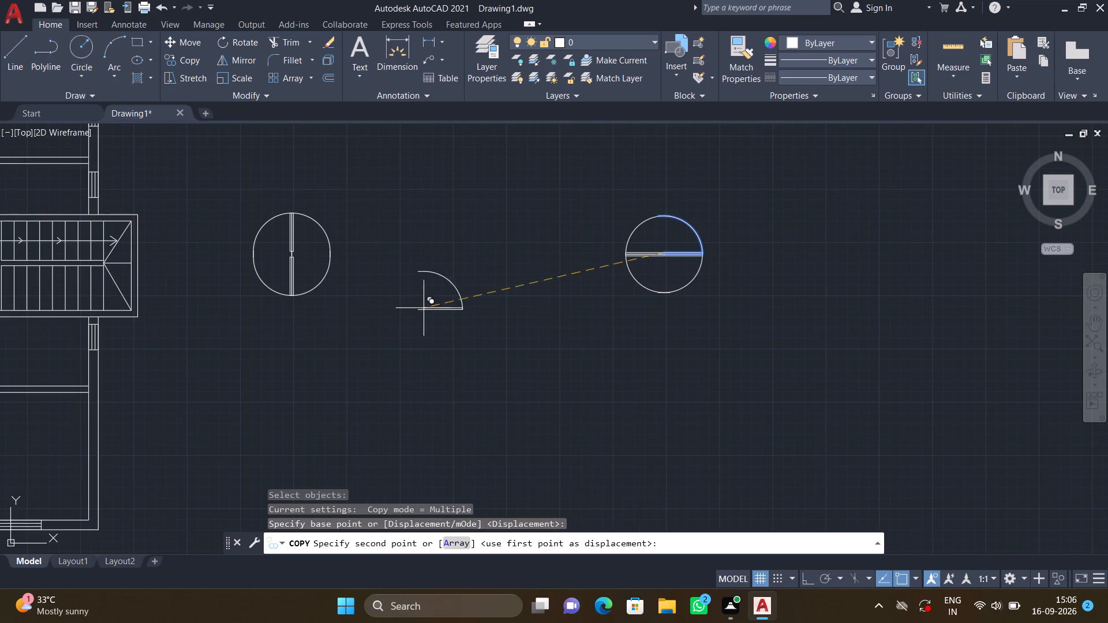
pyautogui.moveTo(232, 328); pyautogui.dragTo(426, 335, button='middle')
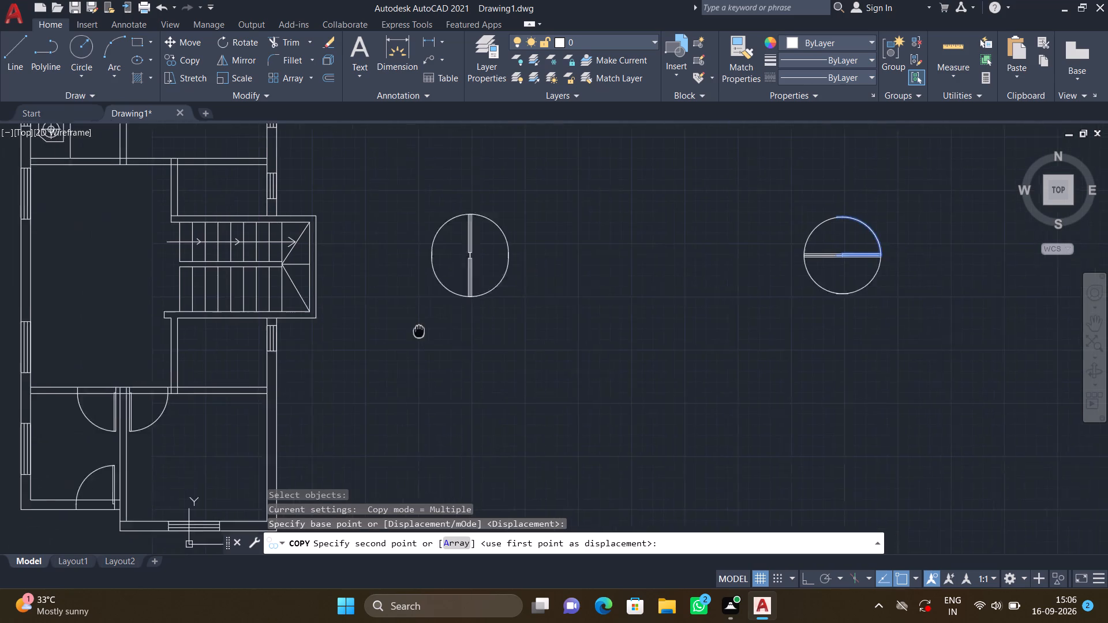
pyautogui.moveTo(426, 335); pyautogui.dragTo(429, 338, button='middle')
pyautogui.scroll(2, 215, 359)
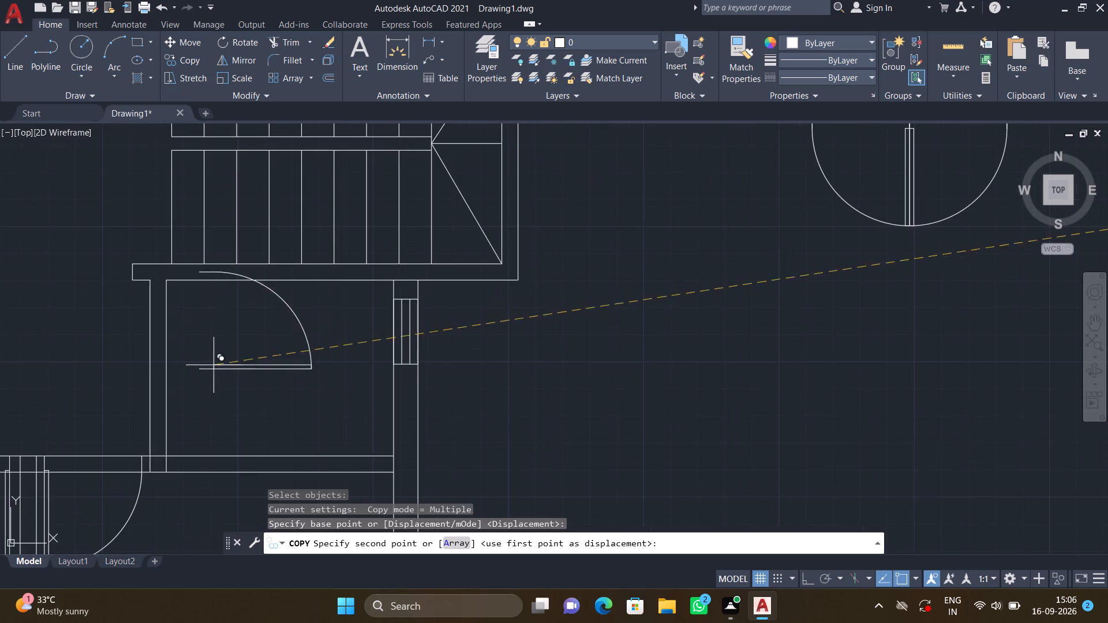
pyautogui.moveTo(195, 405); pyautogui.dragTo(263, 299, button='middle')
pyautogui.scroll(3, 229, 308)
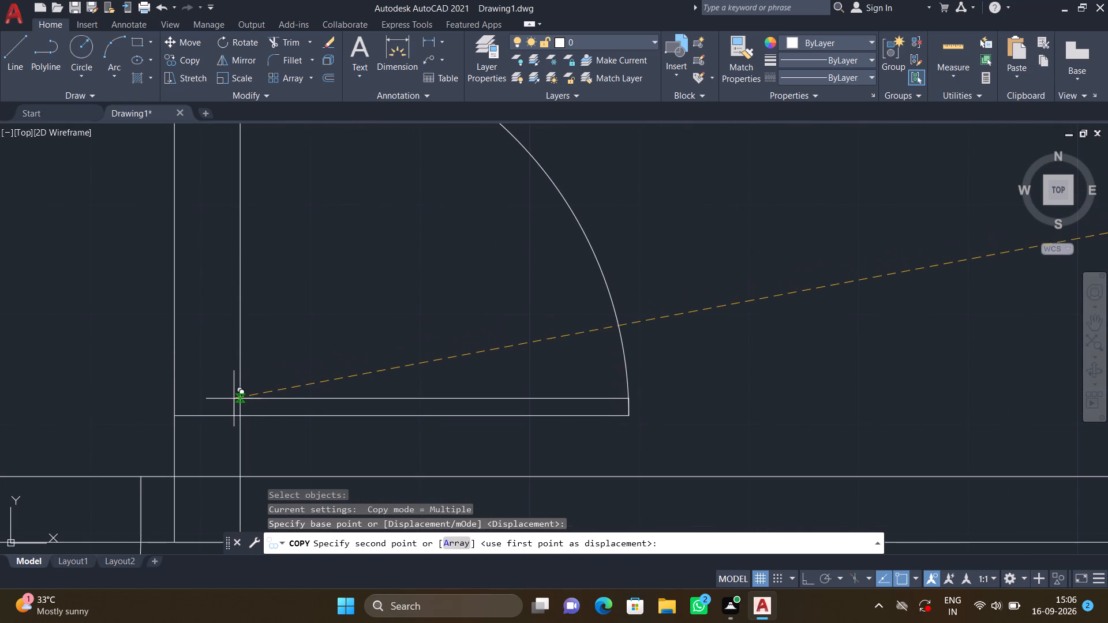
pyautogui.scroll(-2, 237, 403)
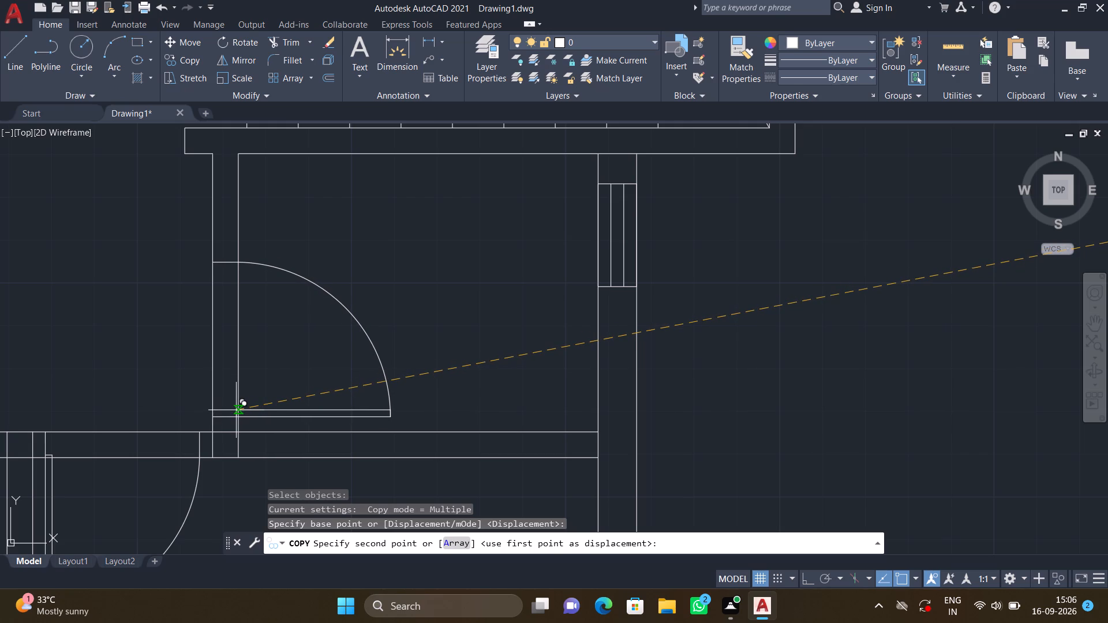
pyautogui.click(236, 408)
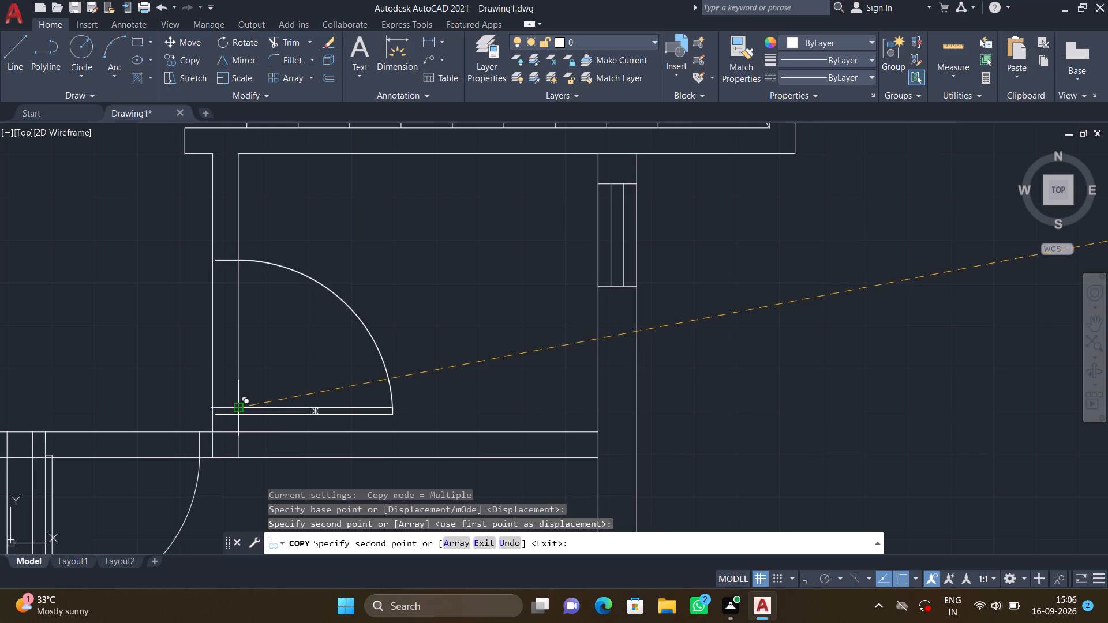
pyautogui.press('Return')
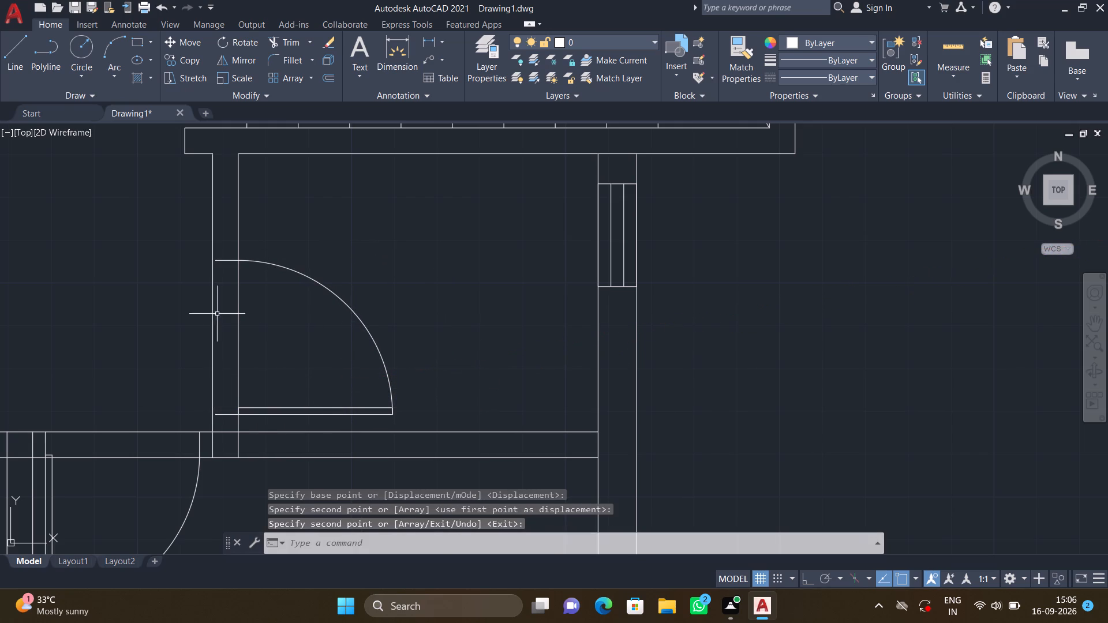
# Move the door in the small room below the staircase straight west so its ends meet the west wall's outer line.
pyautogui.press('F8')
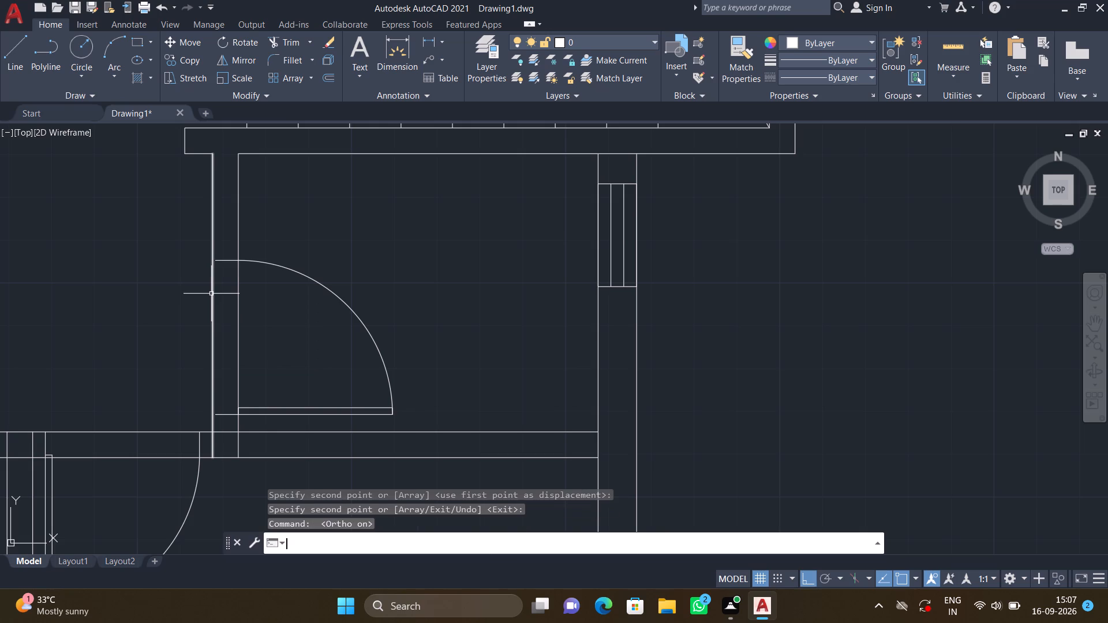
pyautogui.scroll(3, 221, 262)
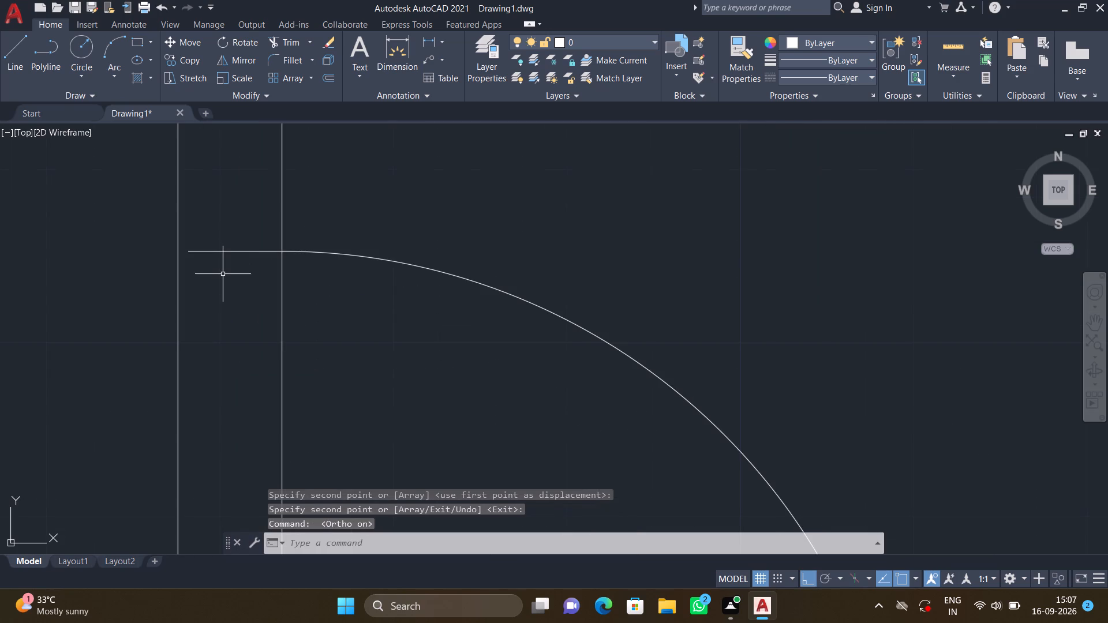
pyautogui.press('m')
pyautogui.press('Return')
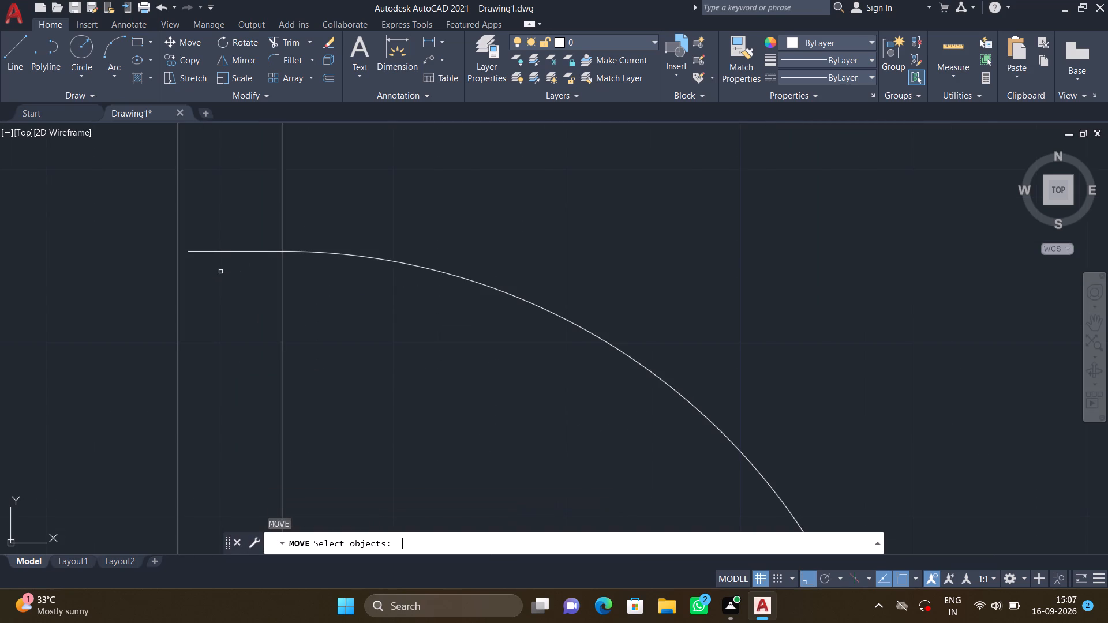
pyautogui.click(233, 249)
pyautogui.press('Return')
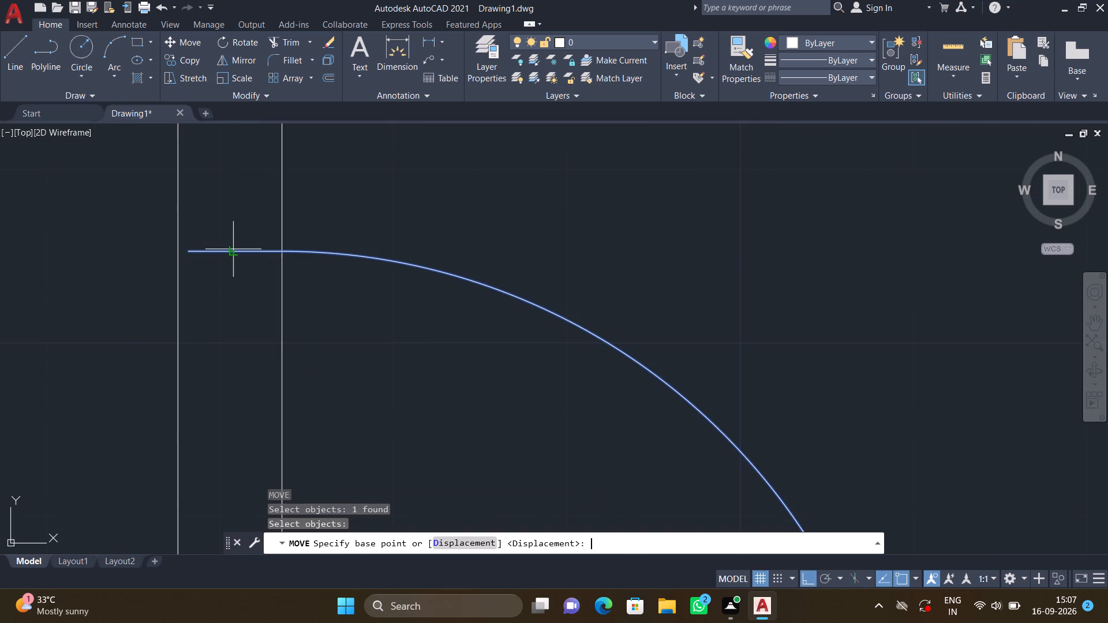
pyautogui.scroll(4, 167, 250)
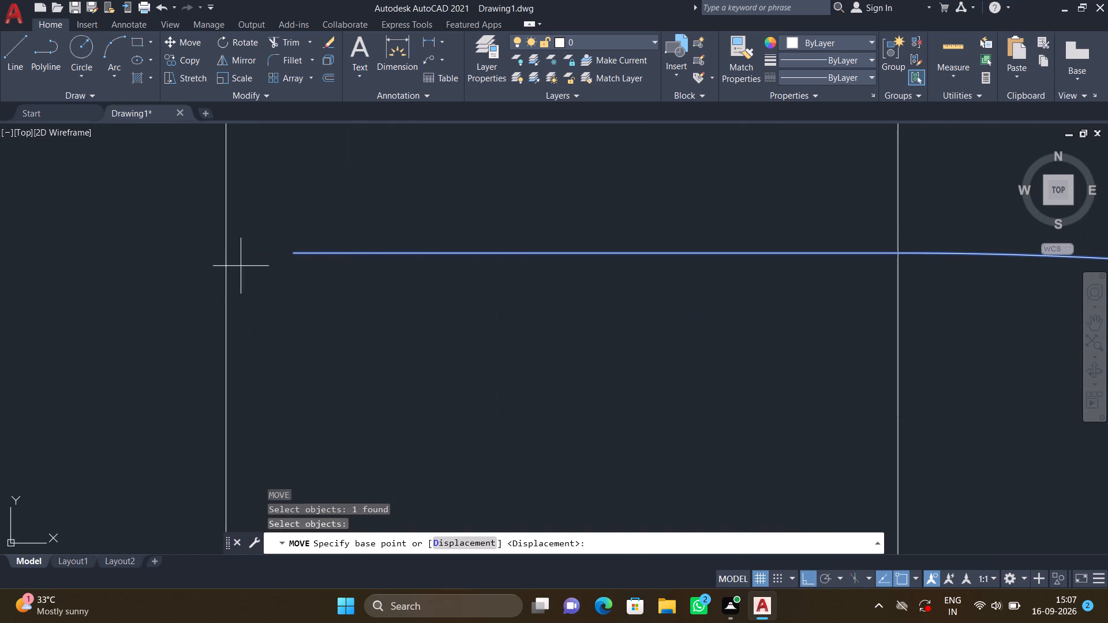
pyautogui.click(295, 253)
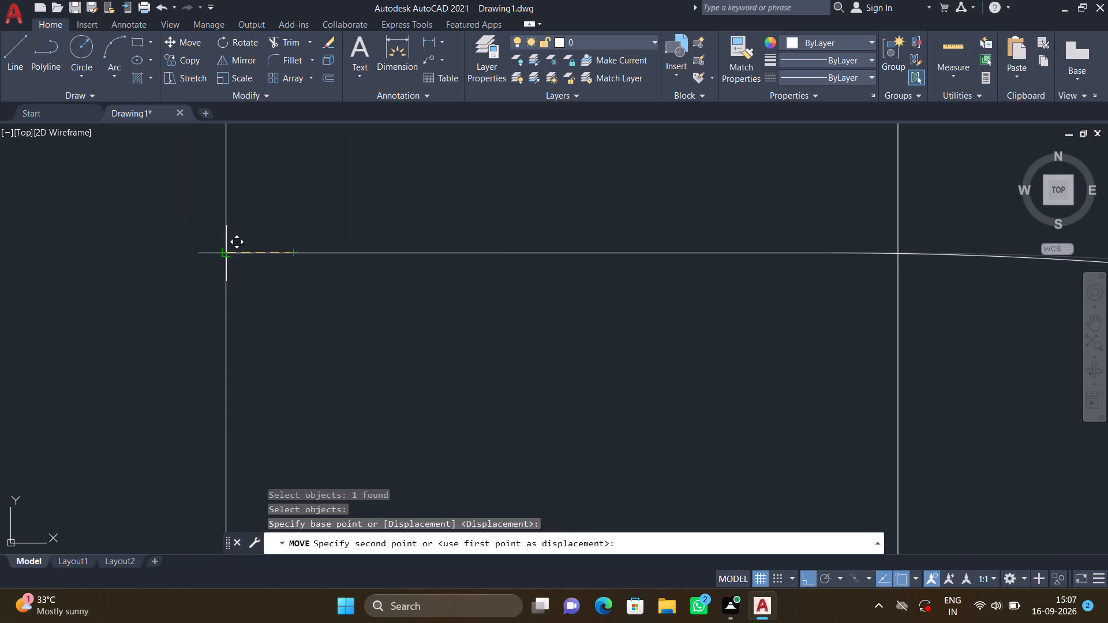
pyautogui.click(229, 251)
pyautogui.press('Return')
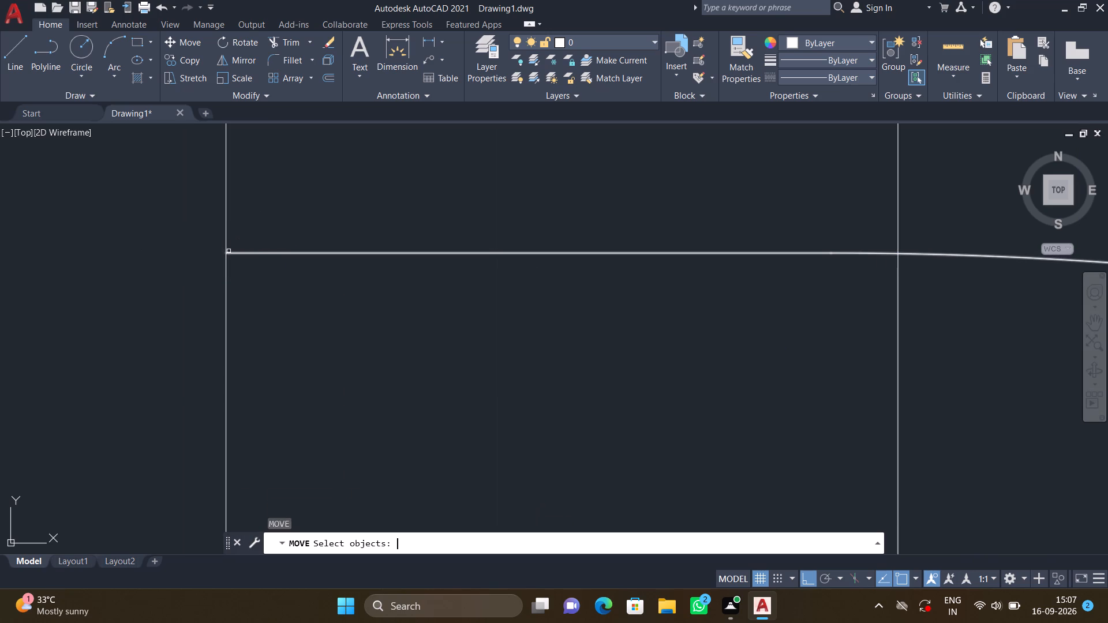
pyautogui.press('Return')
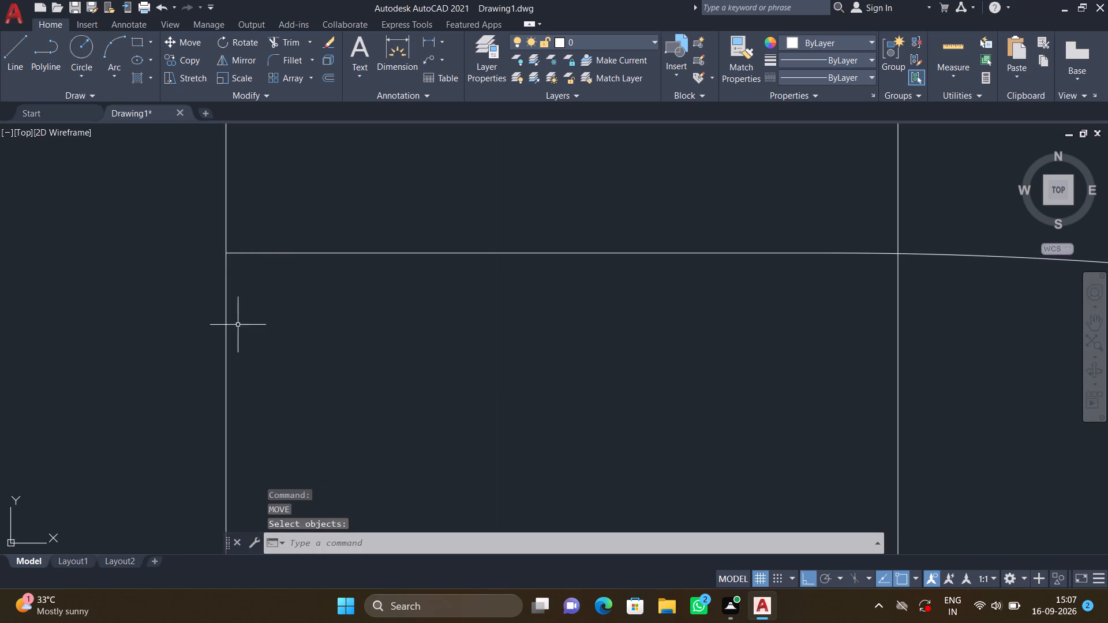
pyautogui.scroll(4, 221, 249)
pyautogui.scroll(-12, 234, 254)
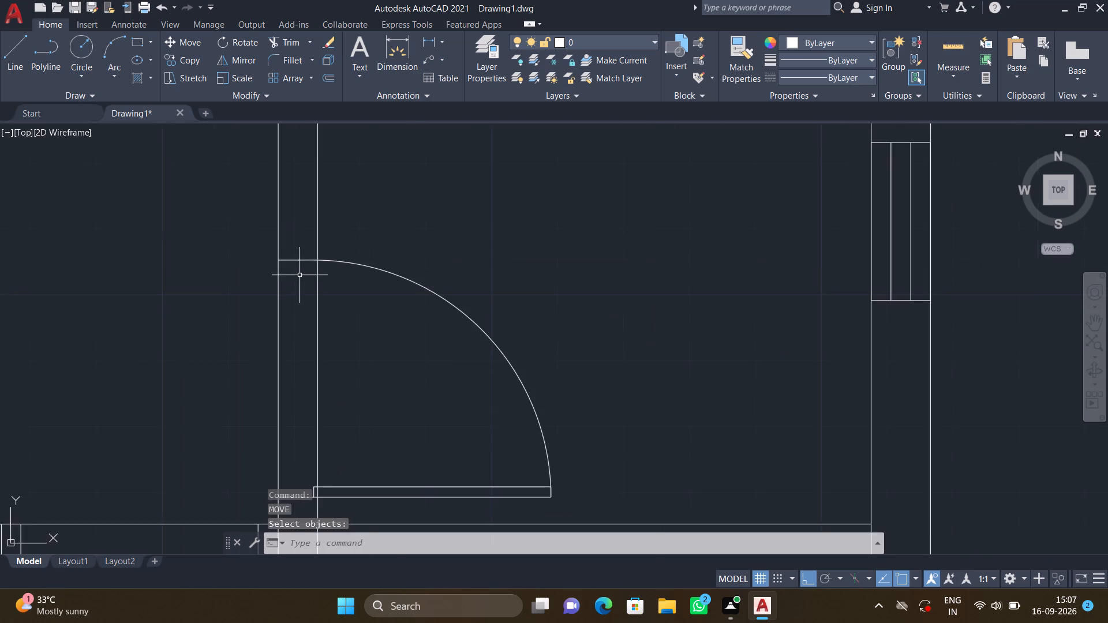
pyautogui.scroll(-2, 300, 275)
pyautogui.scroll(4, 308, 314)
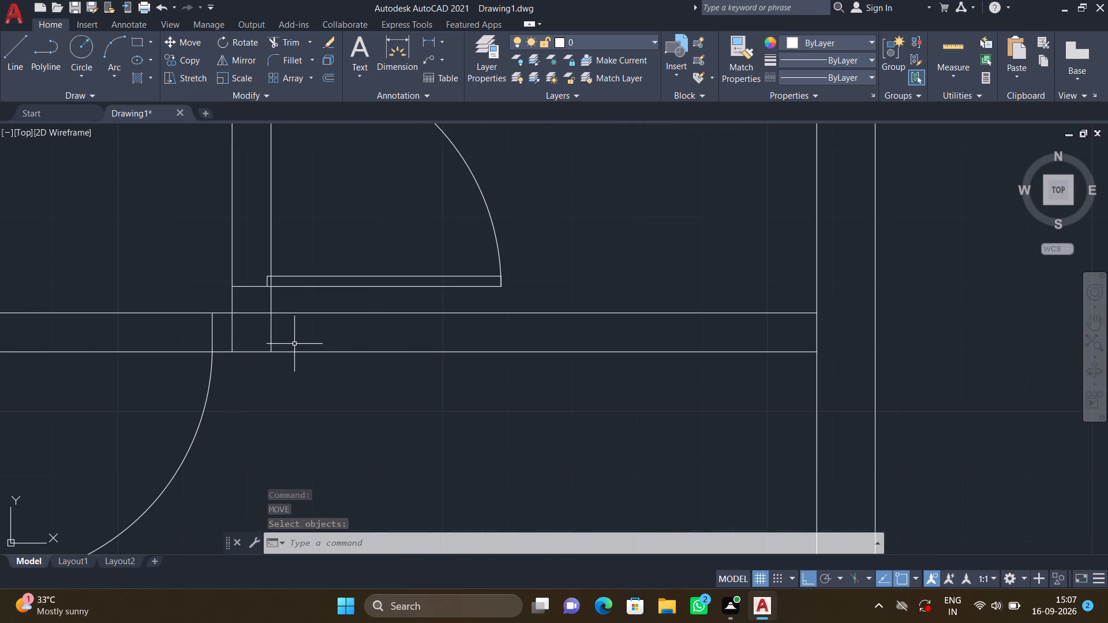
pyautogui.scroll(-2, 338, 301)
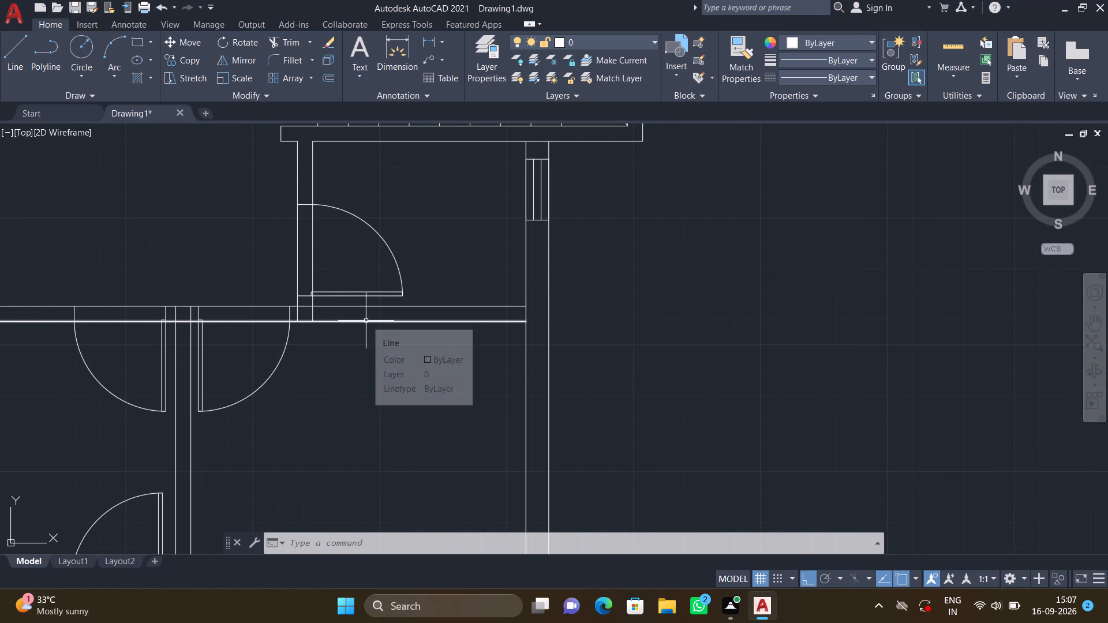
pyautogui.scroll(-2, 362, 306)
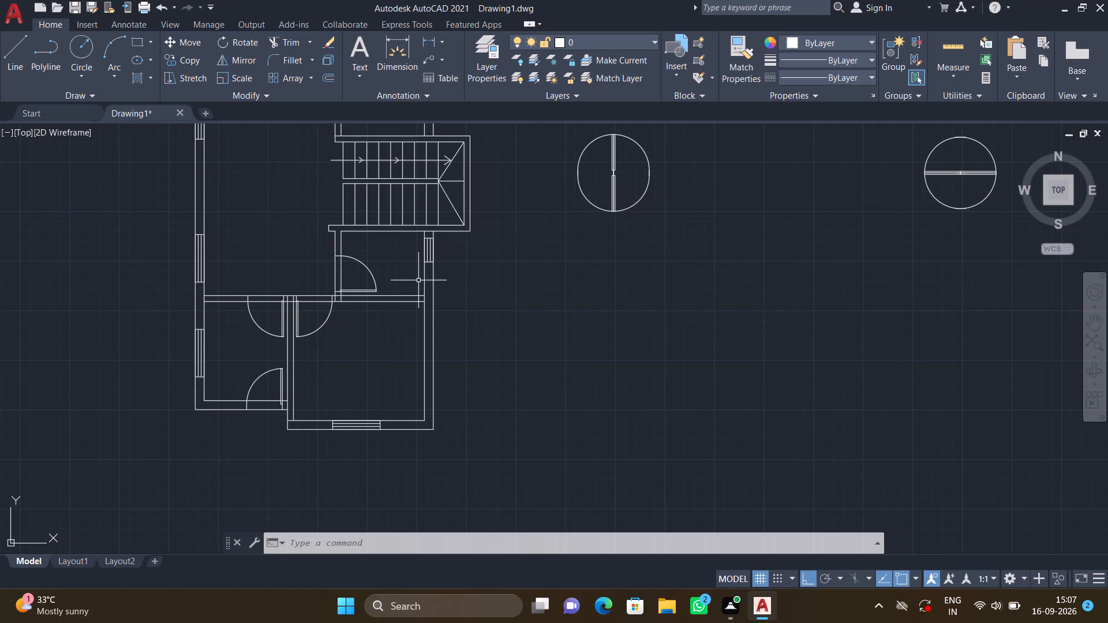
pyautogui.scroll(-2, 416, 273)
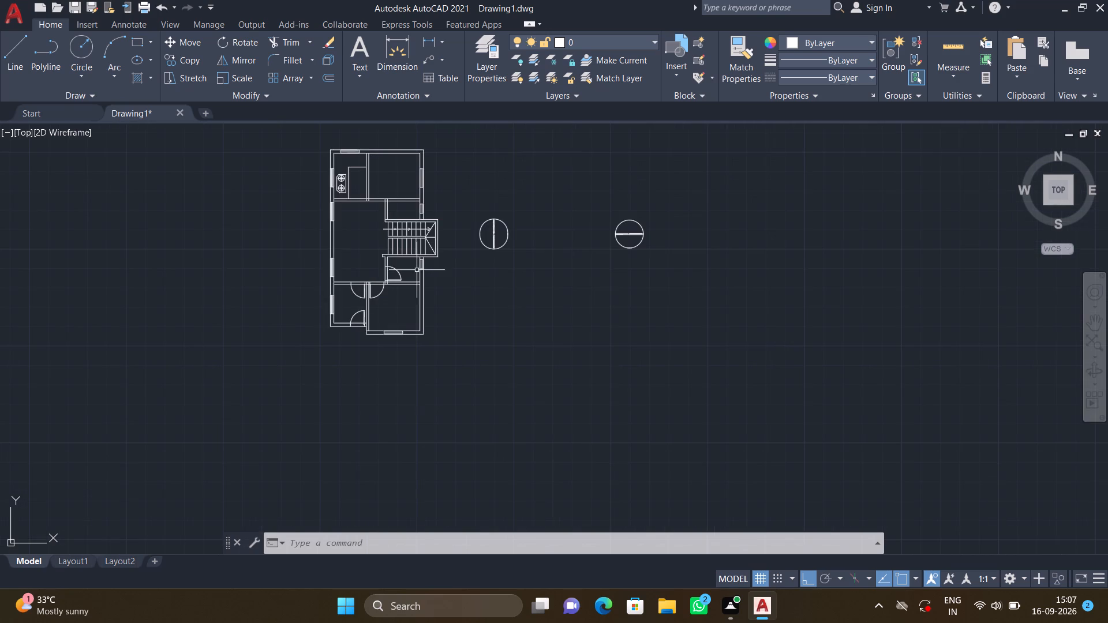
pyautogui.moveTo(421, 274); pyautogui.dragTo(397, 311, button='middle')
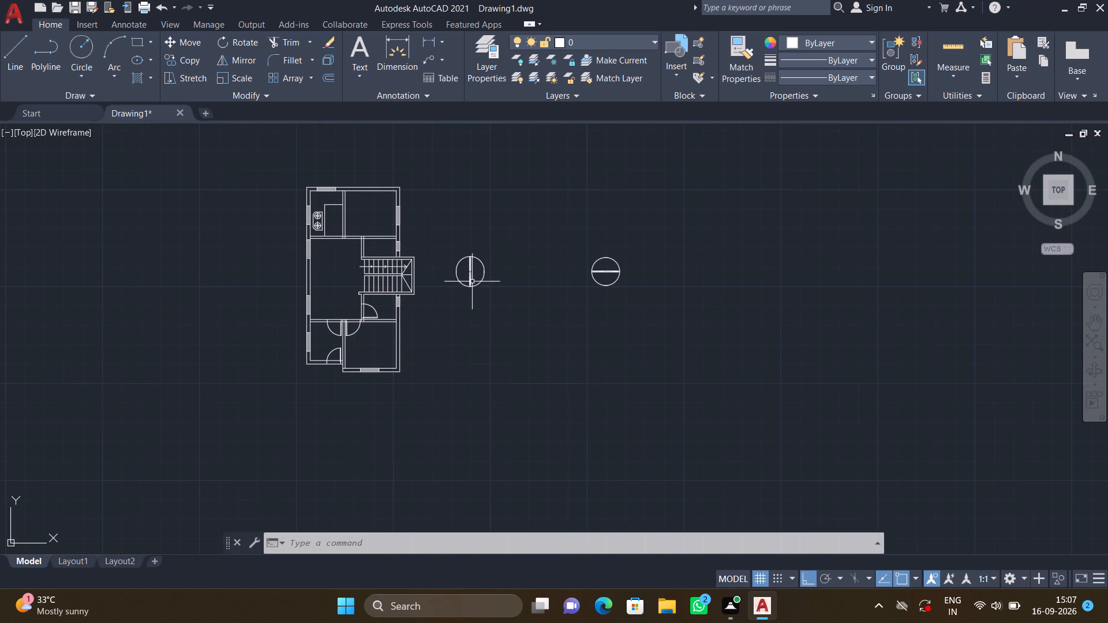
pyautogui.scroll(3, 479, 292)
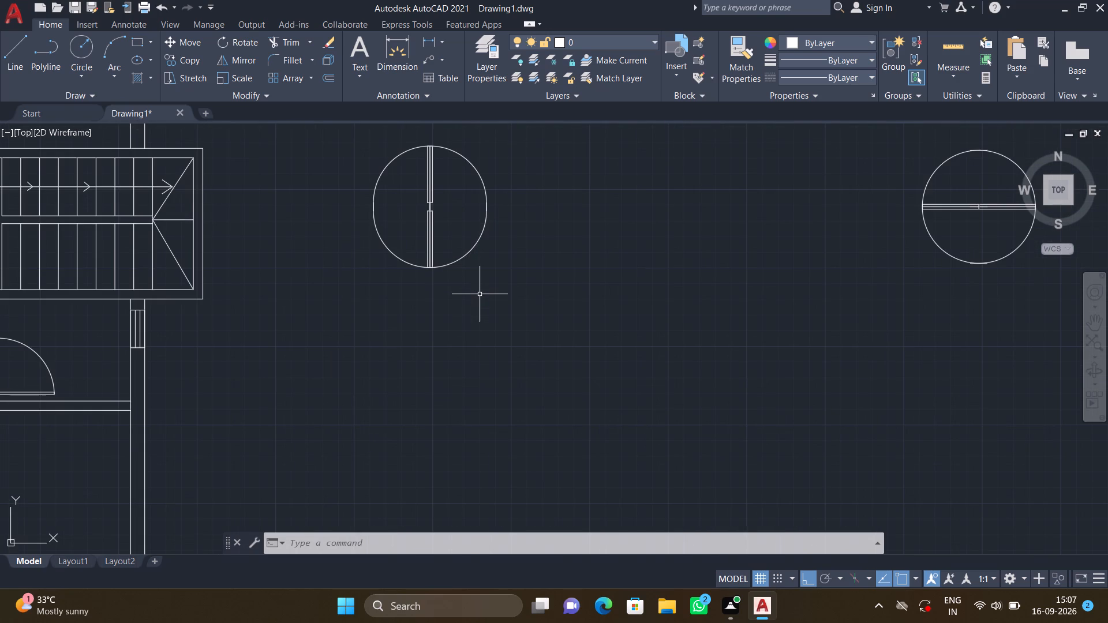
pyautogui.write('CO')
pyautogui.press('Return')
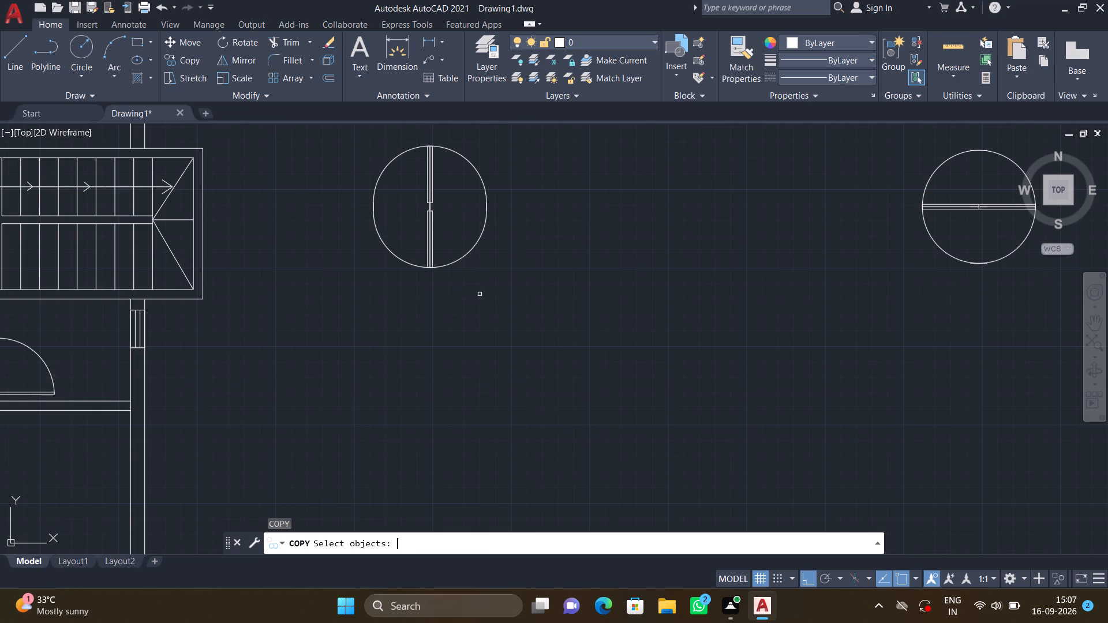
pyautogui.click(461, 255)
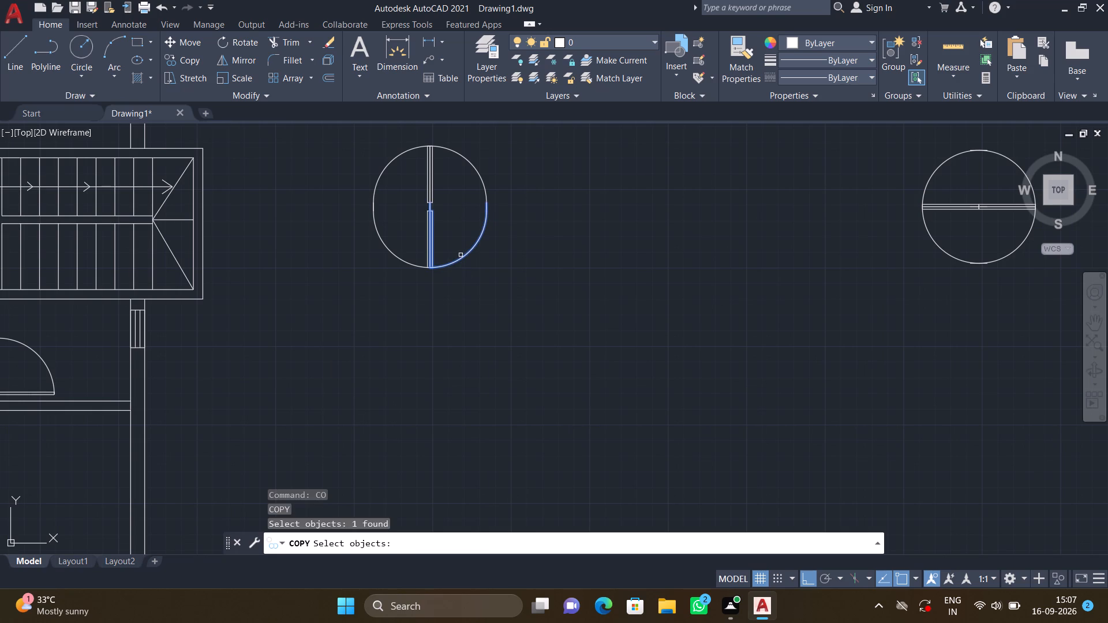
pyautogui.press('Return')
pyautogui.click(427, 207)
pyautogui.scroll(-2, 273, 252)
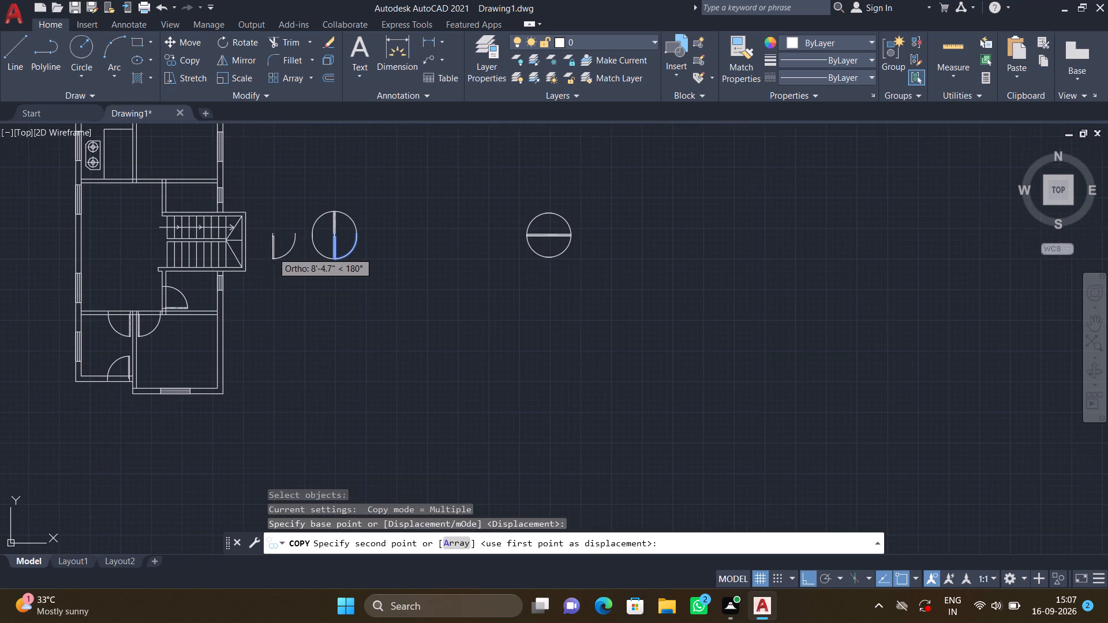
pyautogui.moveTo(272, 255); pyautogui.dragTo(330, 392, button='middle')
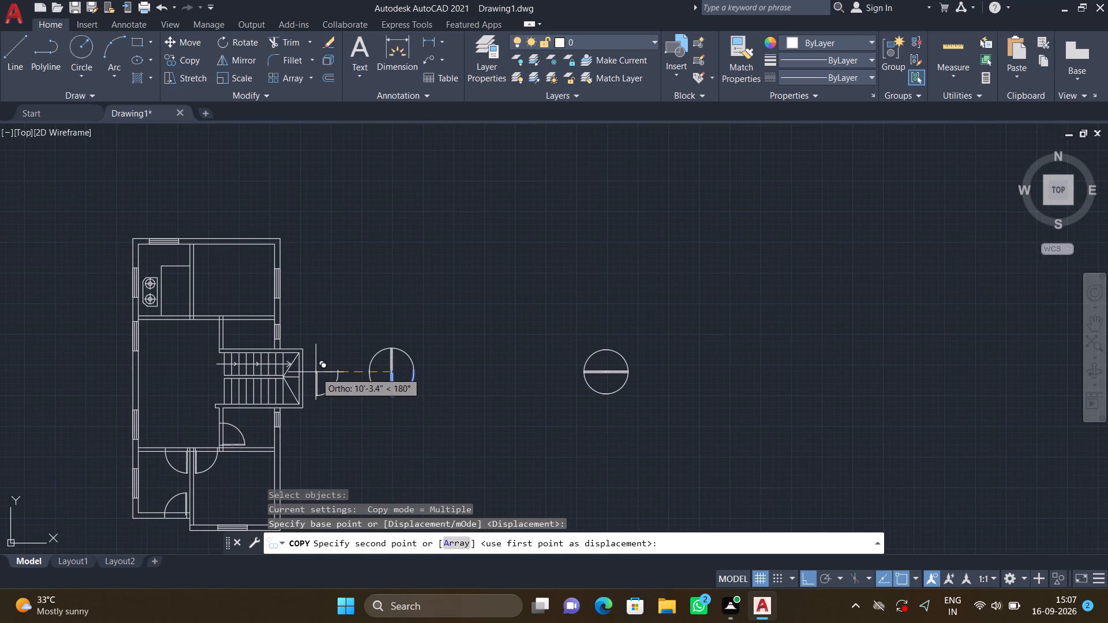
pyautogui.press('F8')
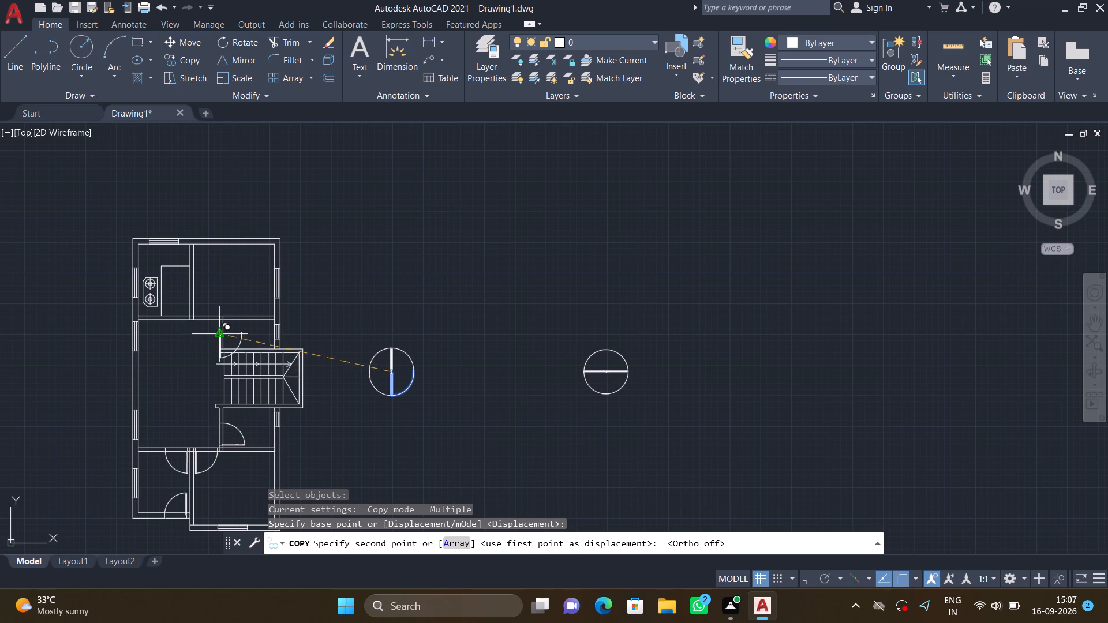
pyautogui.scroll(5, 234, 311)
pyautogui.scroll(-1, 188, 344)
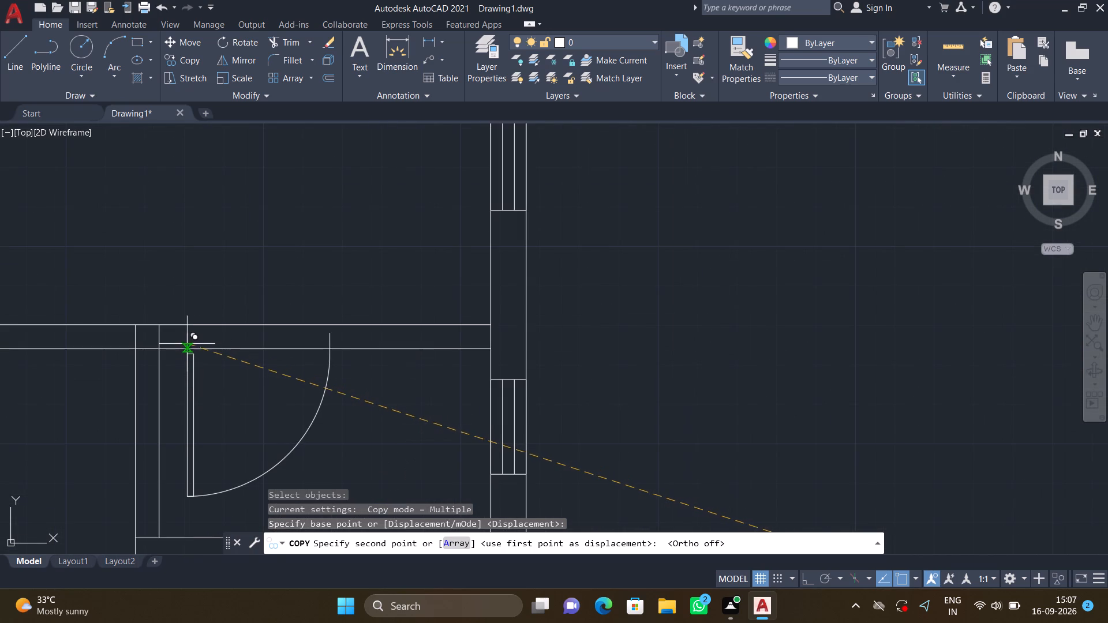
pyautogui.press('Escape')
# Copy the upper-west door block from the vertical-leaf set onto the kitchen's bottom wall, just west of the partition, opening into the kitchen.
pyautogui.scroll(-3, 710, 393)
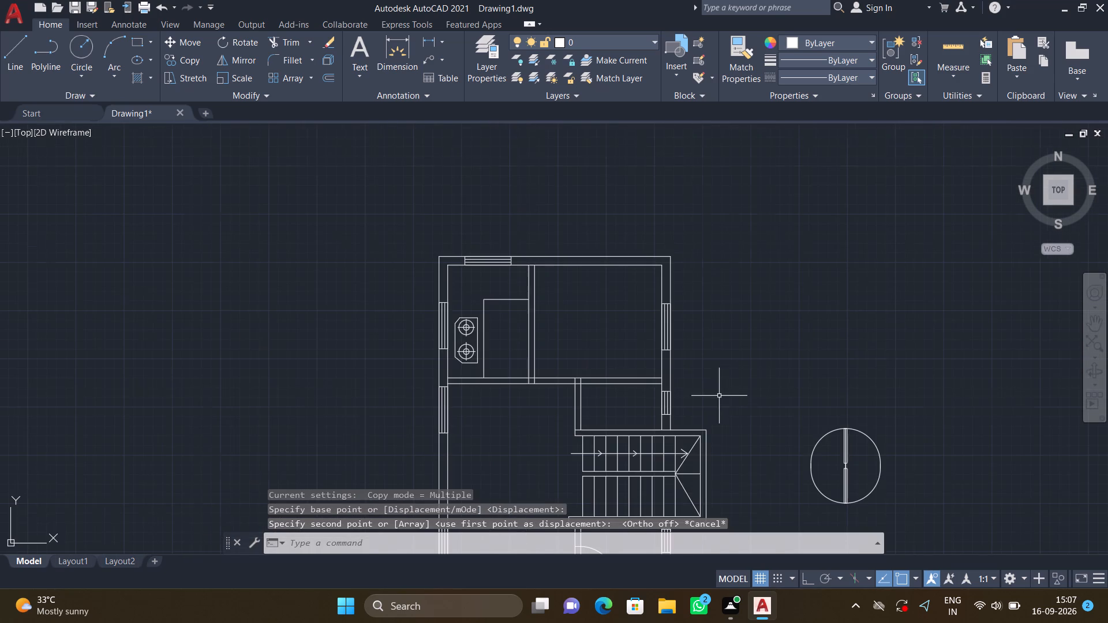
pyautogui.moveTo(716, 388); pyautogui.dragTo(622, 330, button='middle')
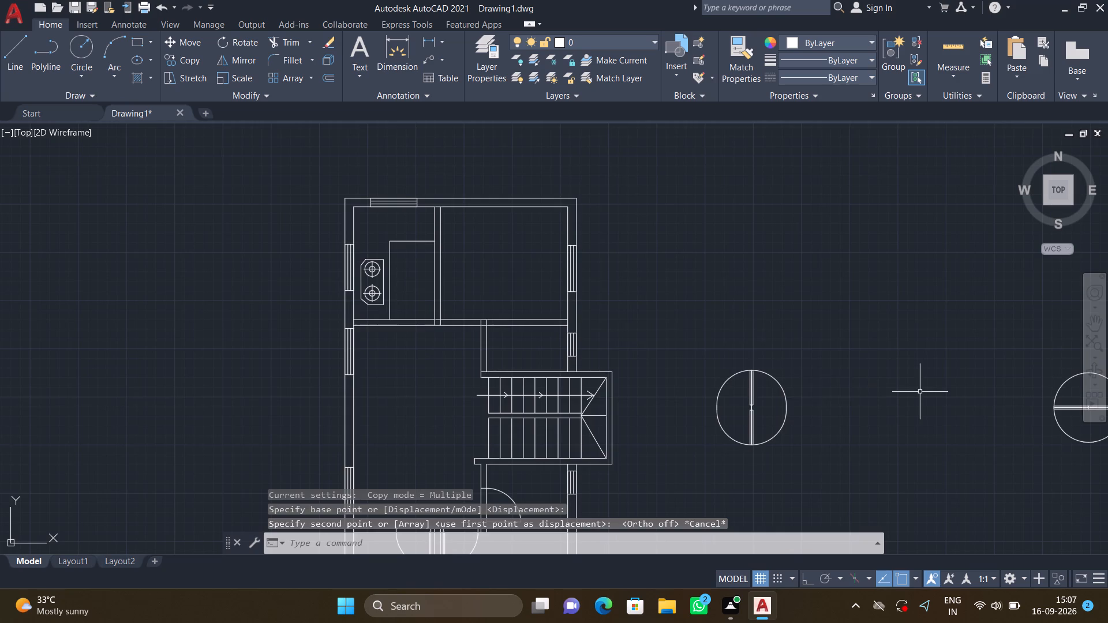
pyautogui.moveTo(922, 392); pyautogui.dragTo(669, 341, button='middle')
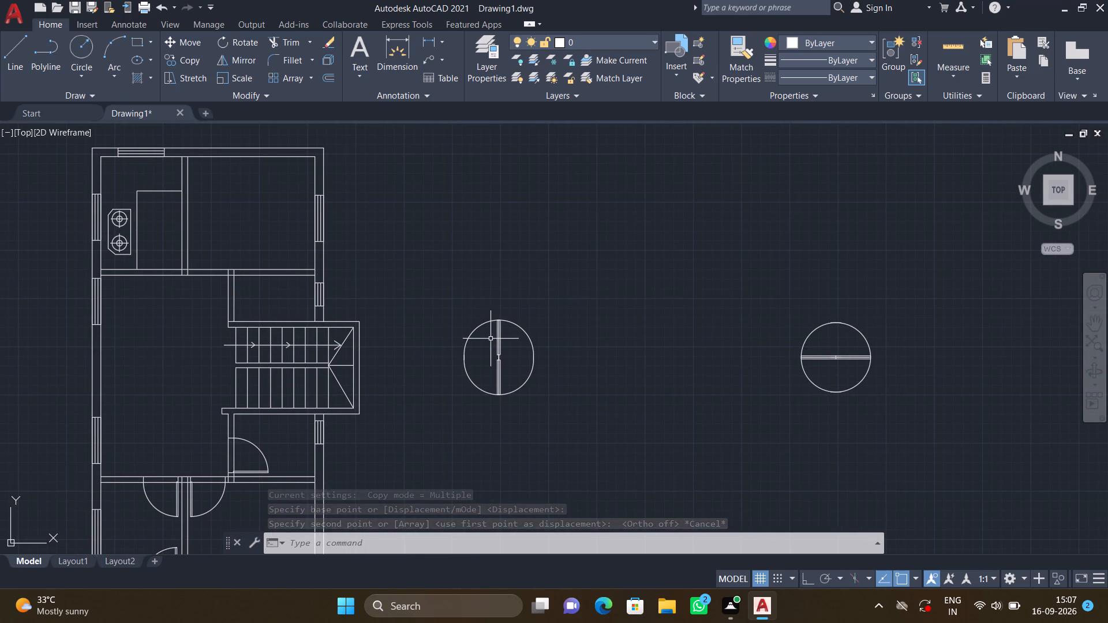
pyautogui.scroll(2, 491, 338)
pyautogui.press('c')
pyautogui.press('o')
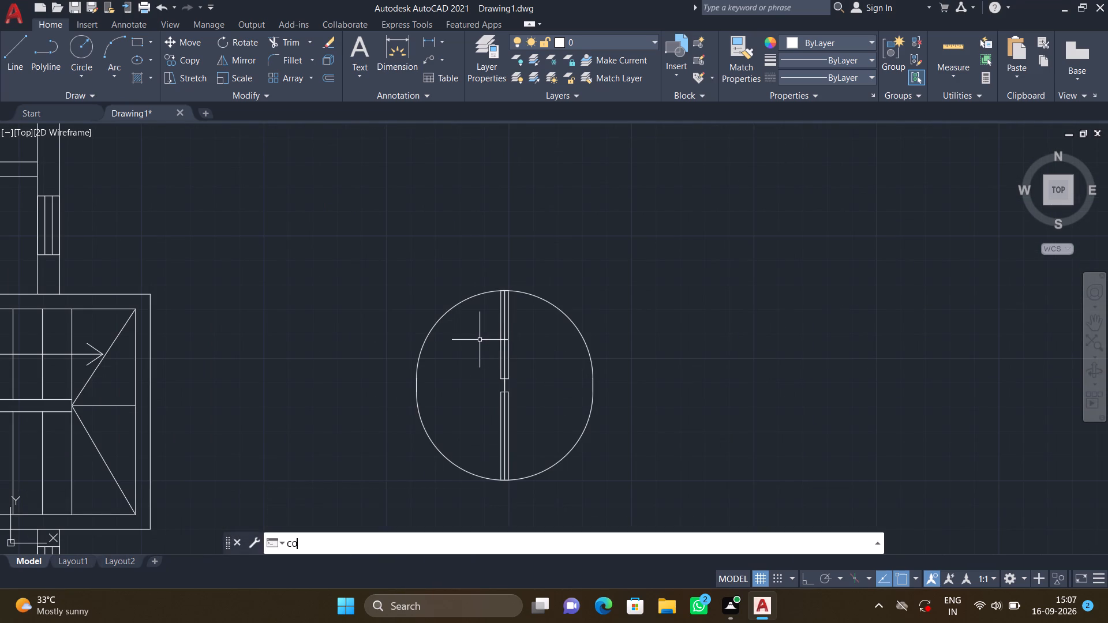
pyautogui.press('Return')
pyautogui.click(462, 301)
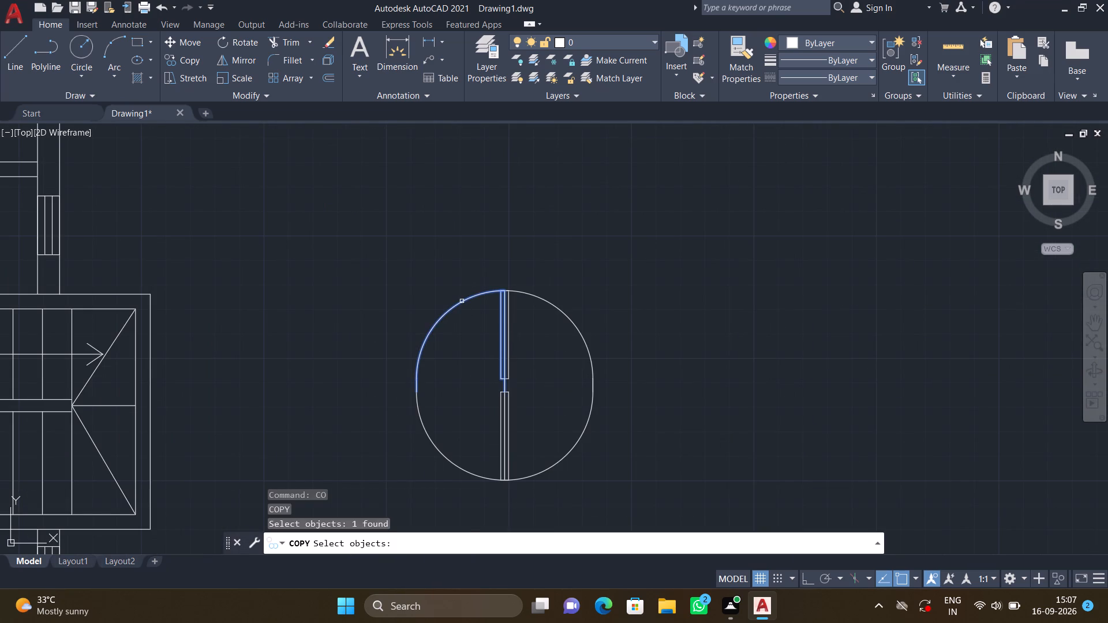
pyautogui.press('Return')
pyautogui.click(502, 382)
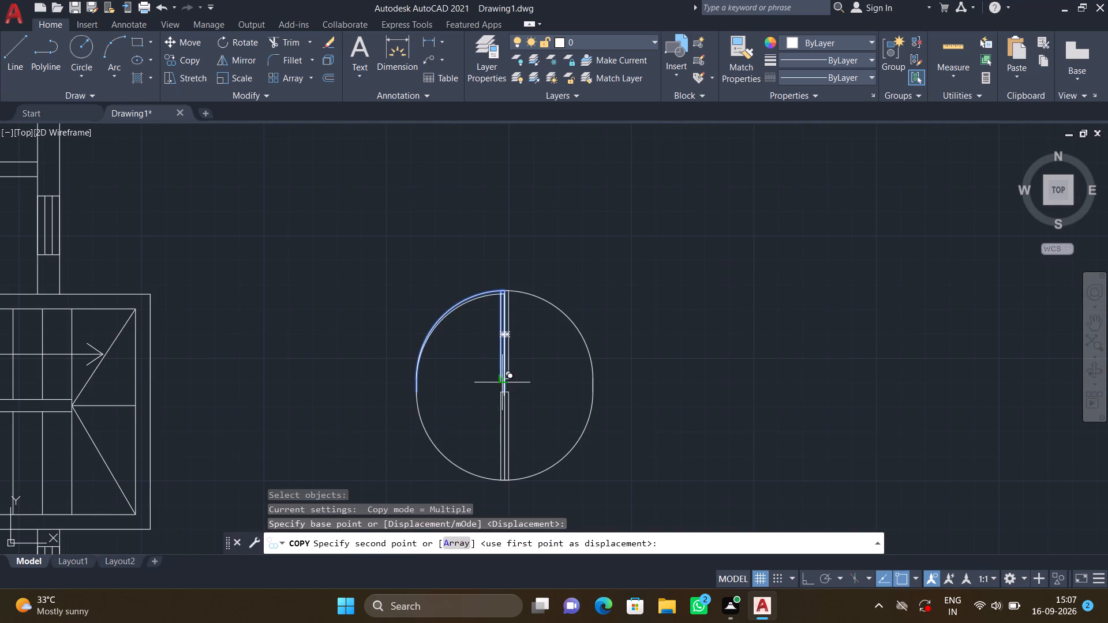
pyautogui.scroll(-2, 332, 309)
pyautogui.moveTo(332, 299); pyautogui.dragTo(558, 365, button='middle')
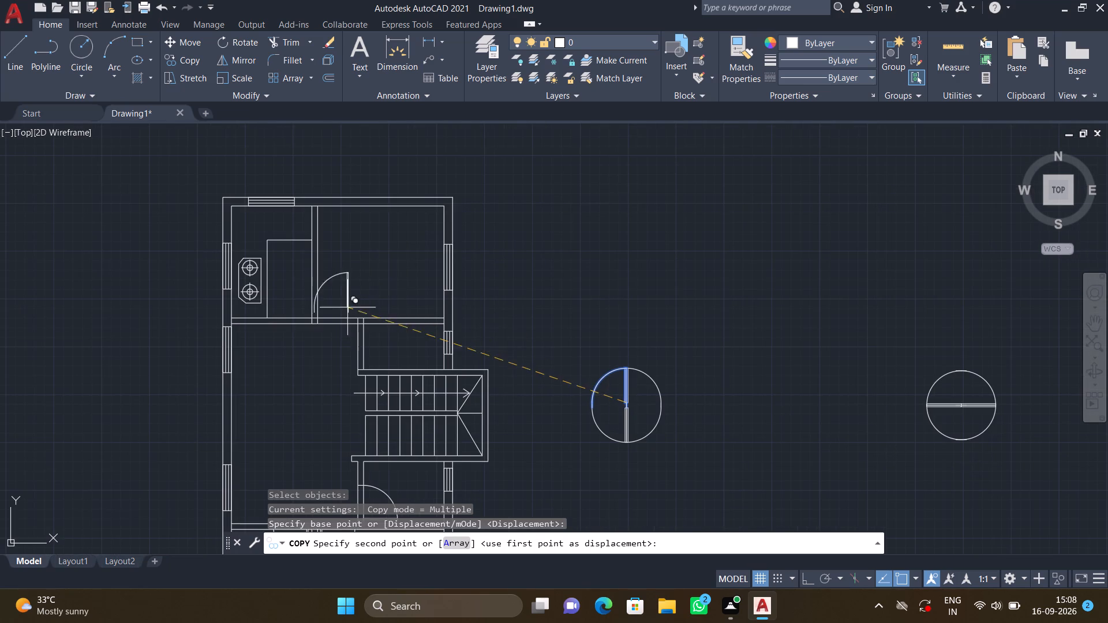
pyautogui.scroll(3, 309, 314)
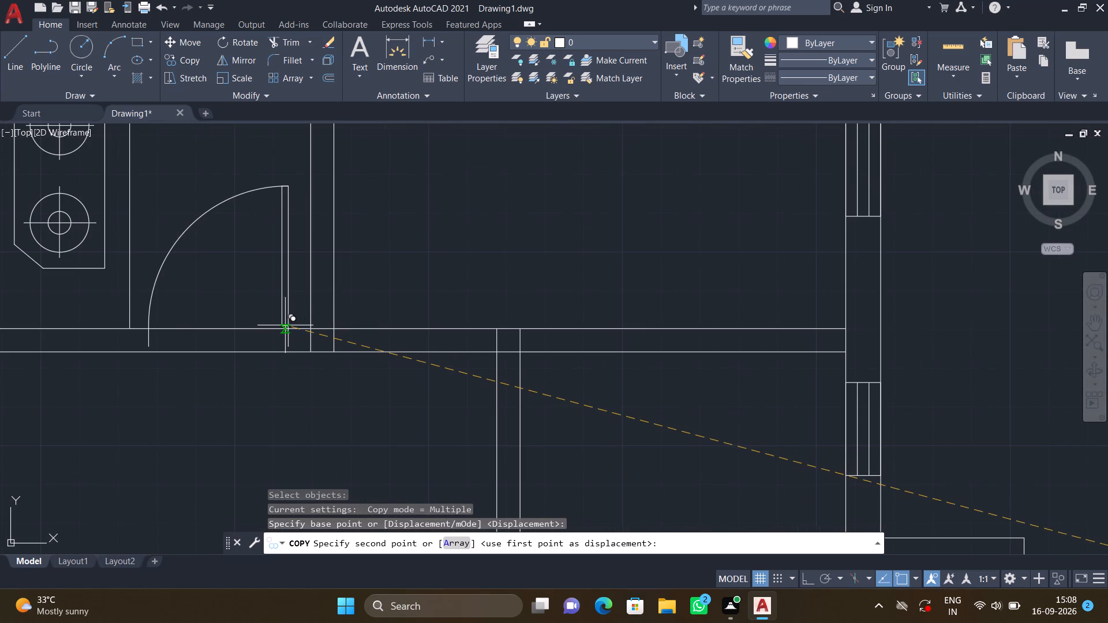
pyautogui.scroll(1, 286, 325)
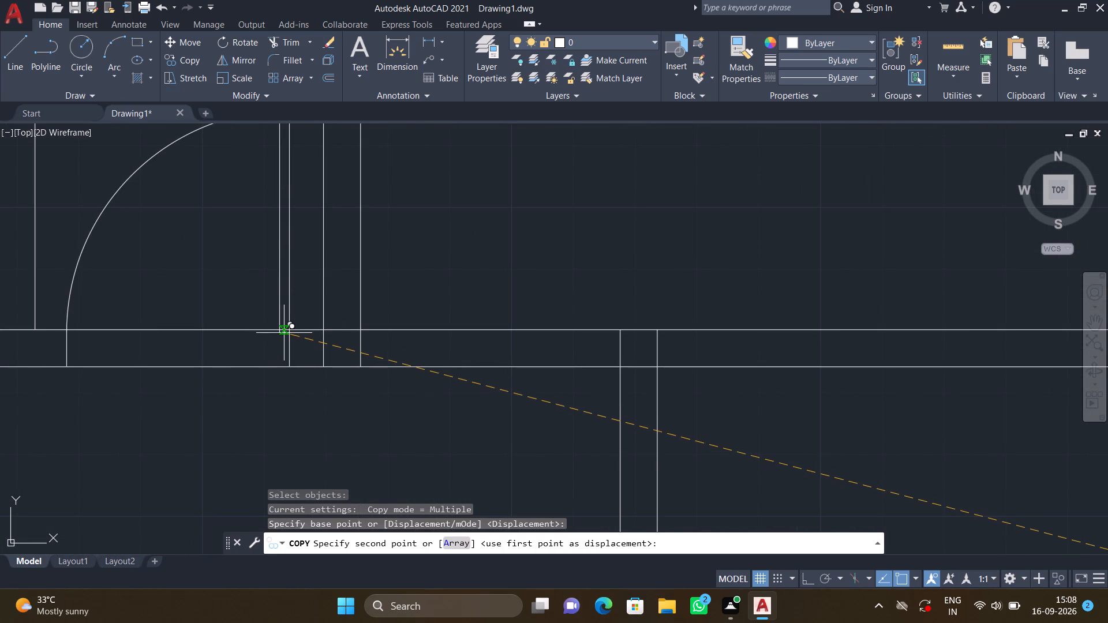
pyautogui.click(284, 333)
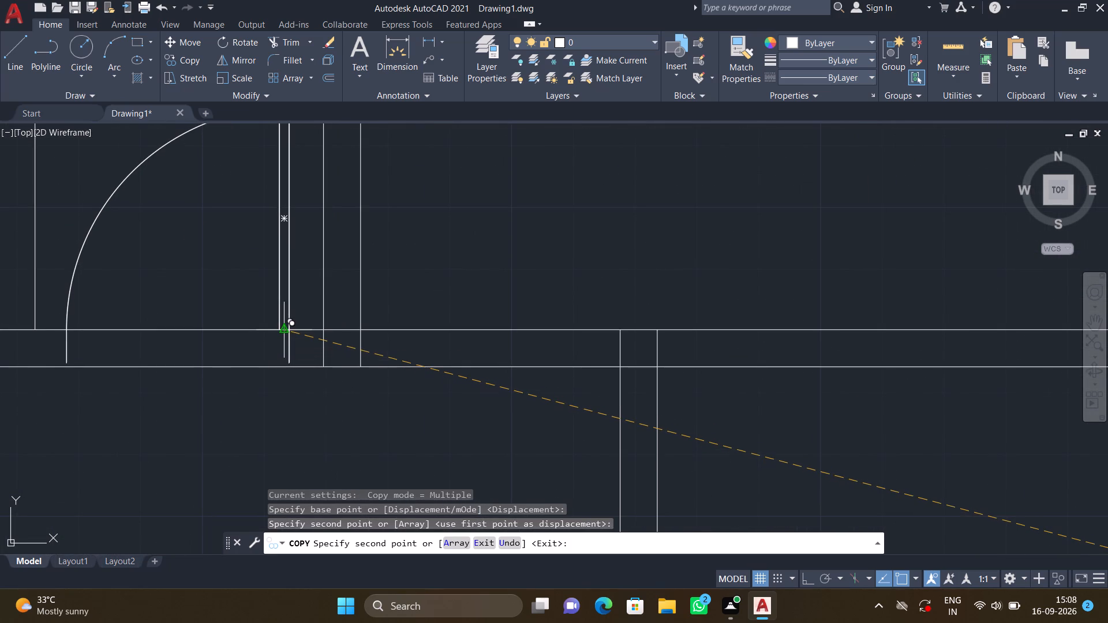
pyautogui.press('Return')
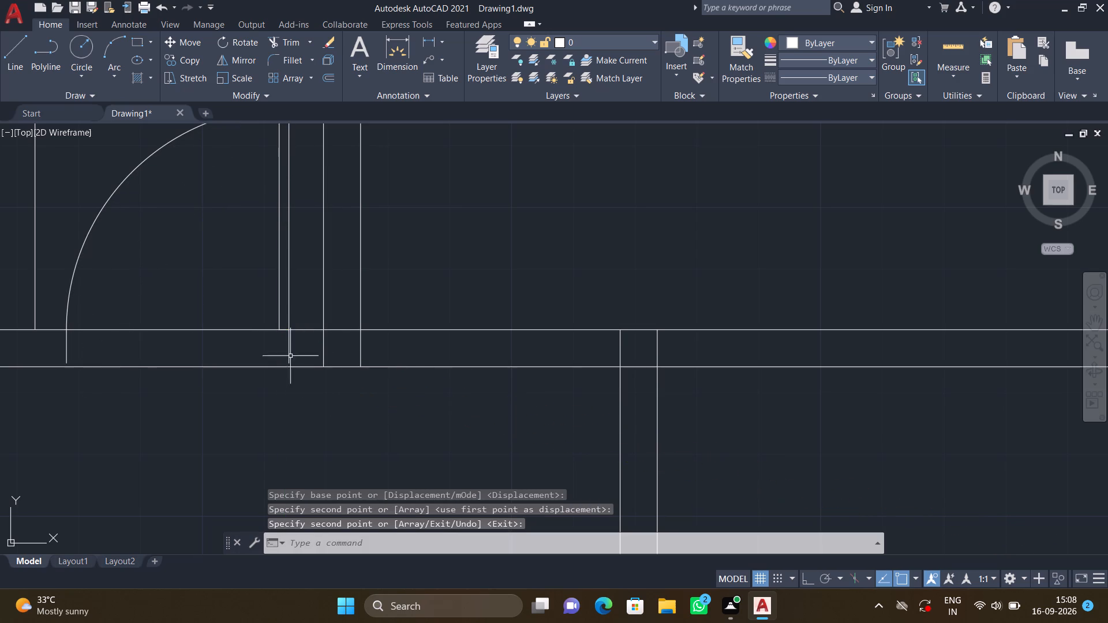
# Move the kitchen door straight south so its ends meet the lower line of the kitchen's bottom wall.
pyautogui.scroll(4, 279, 355)
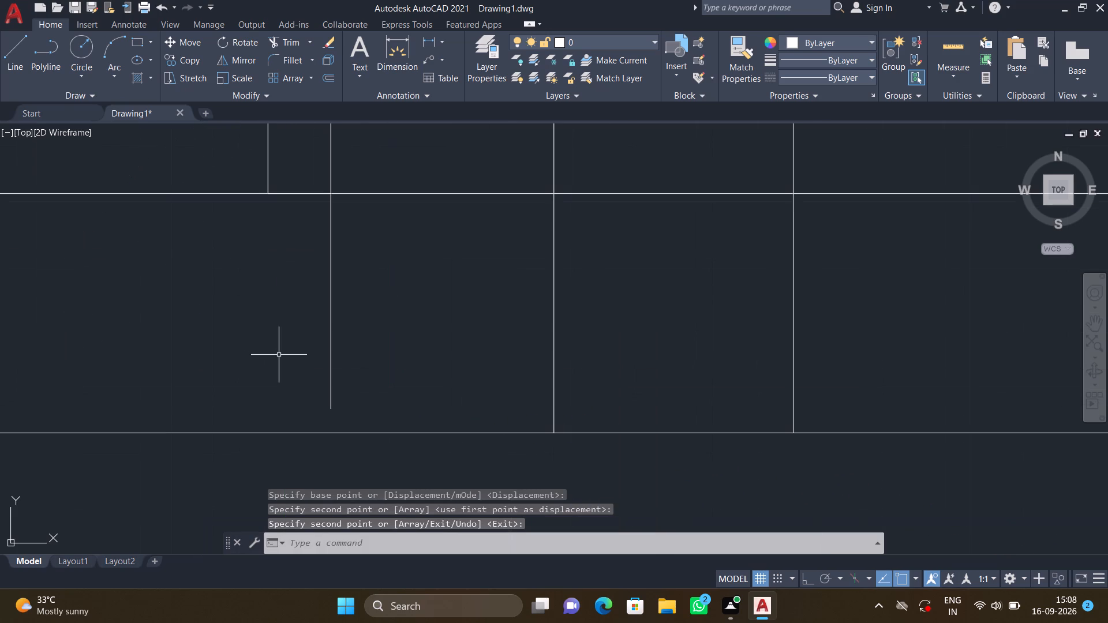
pyautogui.press('F8')
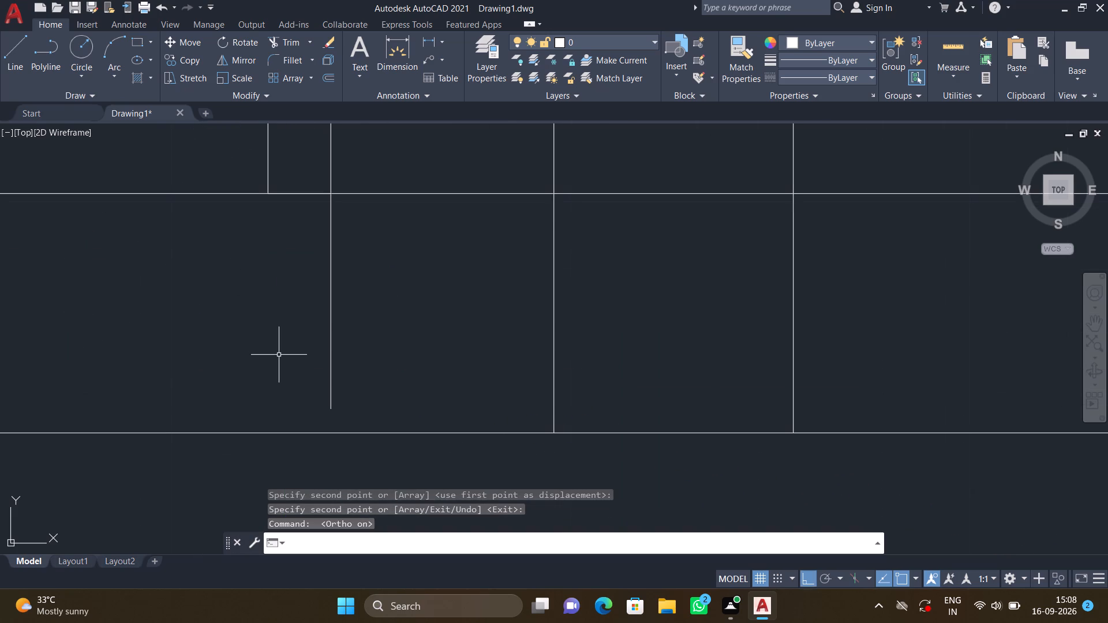
pyautogui.press('m')
pyautogui.press('Return')
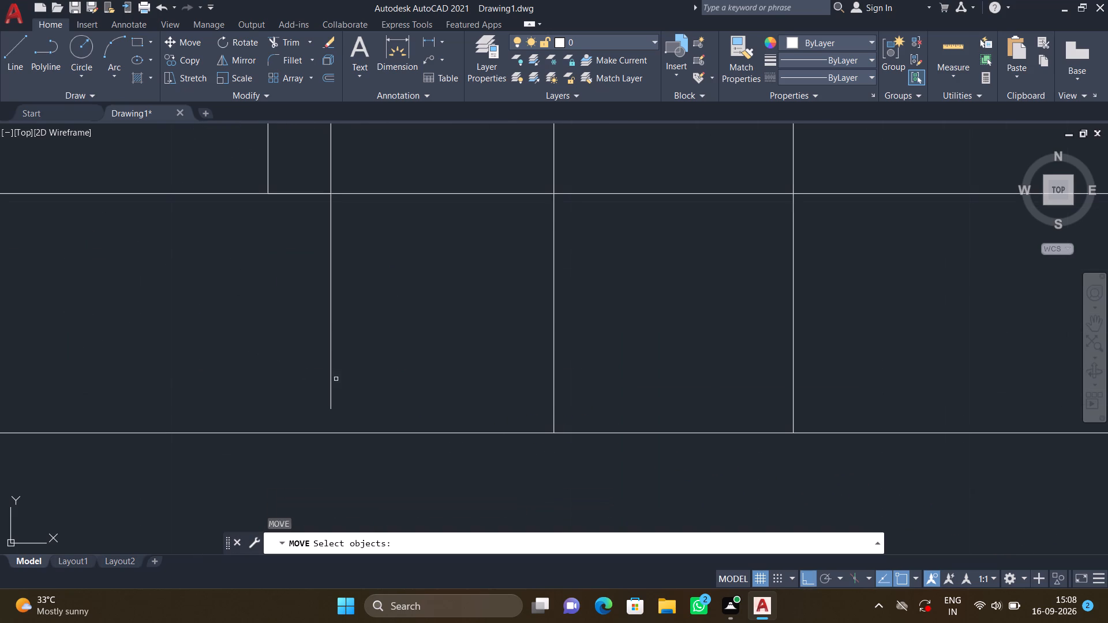
pyautogui.click(330, 365)
pyautogui.press('Return')
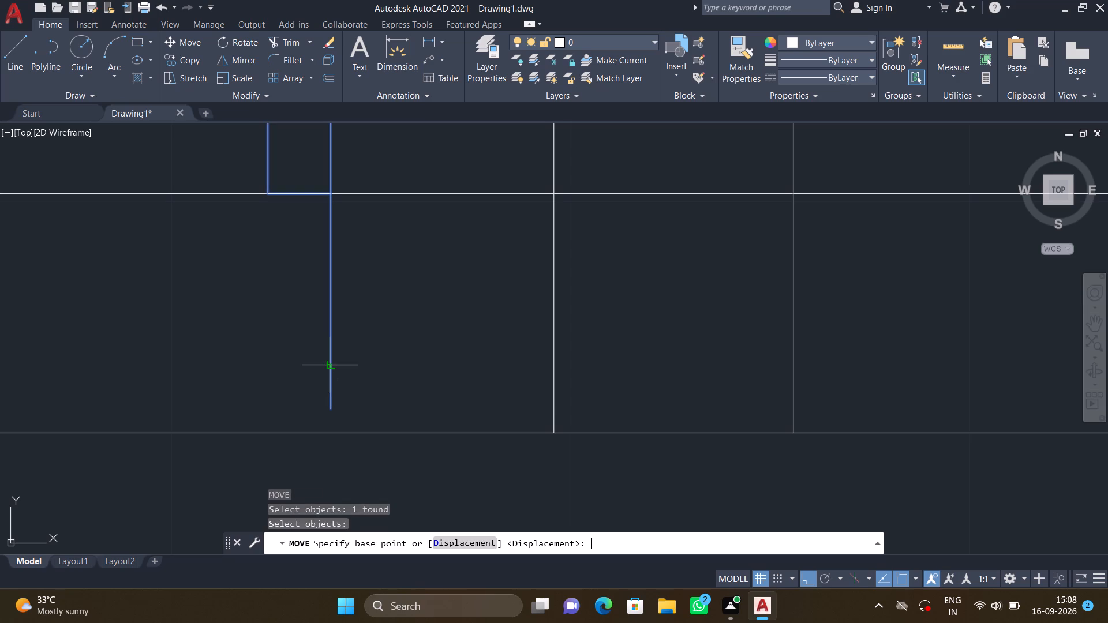
pyautogui.scroll(2, 306, 425)
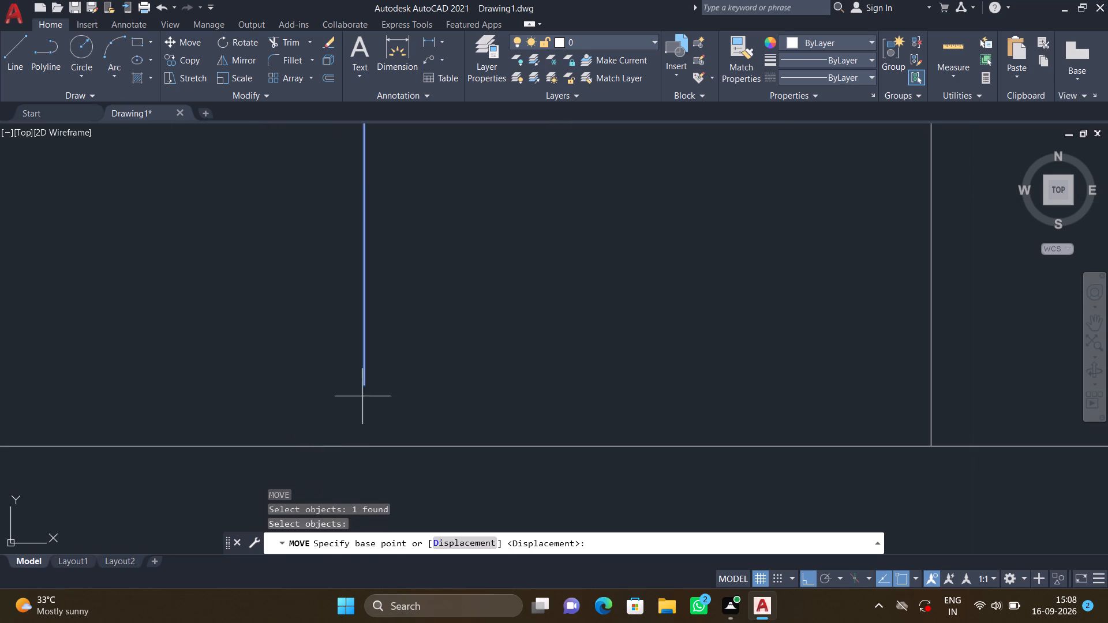
pyautogui.click(364, 386)
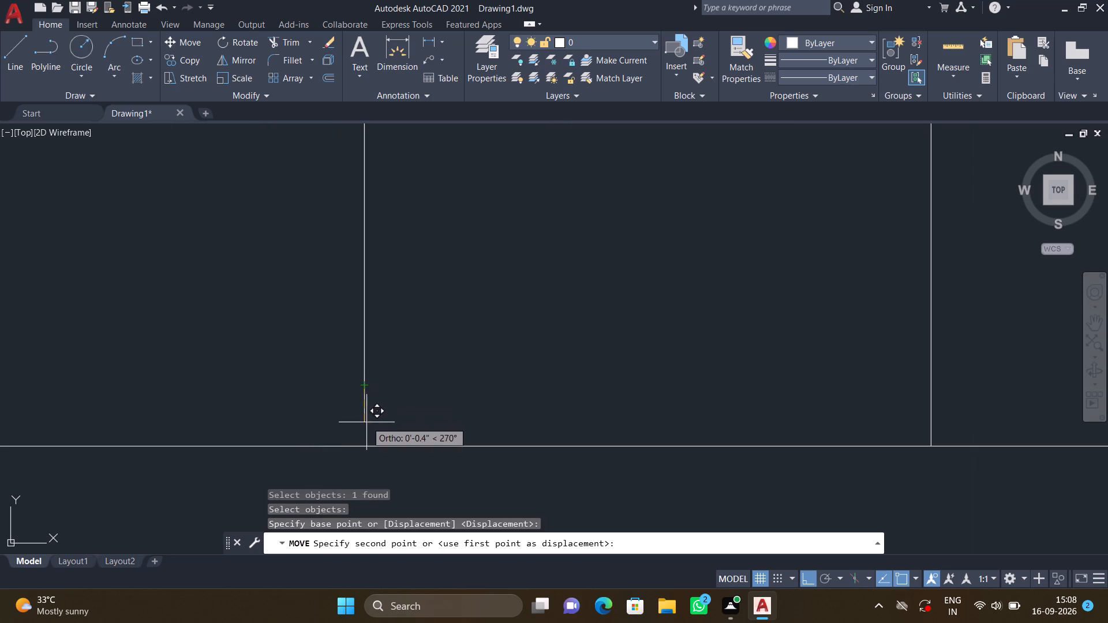
pyautogui.click(365, 446)
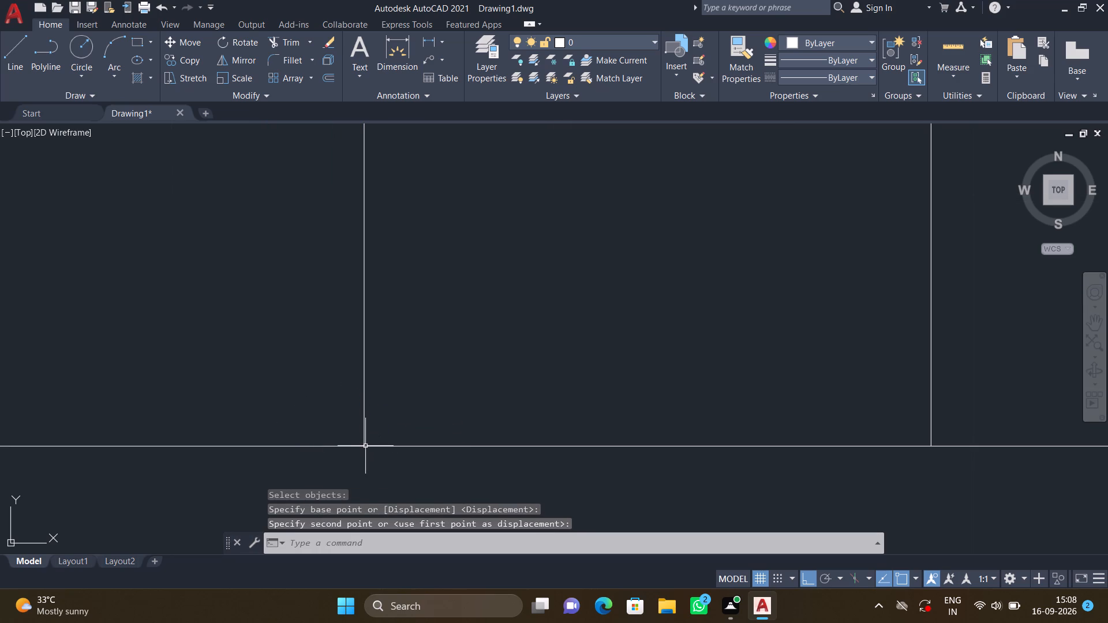
pyautogui.press('Return')
pyautogui.scroll(-4, 379, 425)
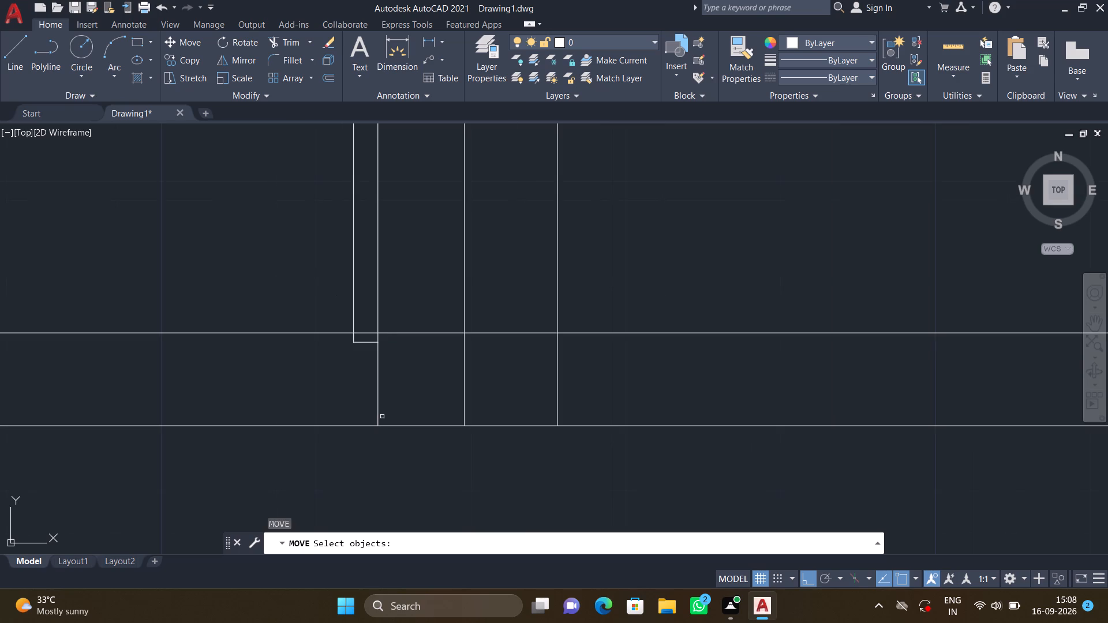
pyautogui.press('Return')
# Examine closely whether both ends of the kitchen door meet the lower line of the bottom wall.
pyautogui.scroll(-3, 338, 391)
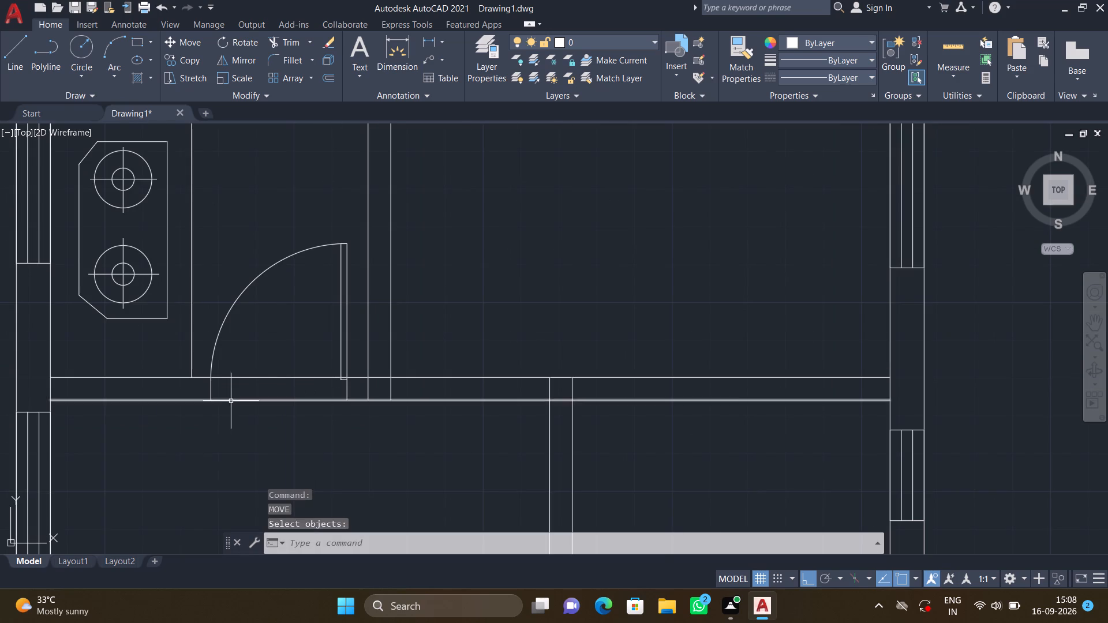
pyautogui.scroll(2, 230, 401)
pyautogui.scroll(5, 521, 408)
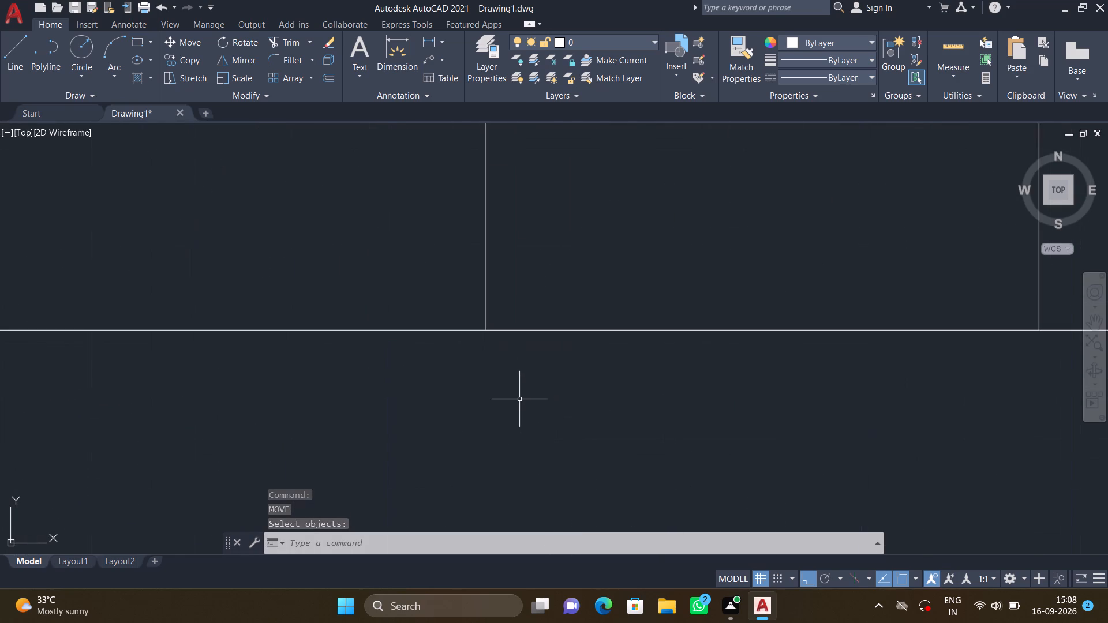
pyautogui.scroll(4, 467, 305)
pyautogui.scroll(-11, 469, 313)
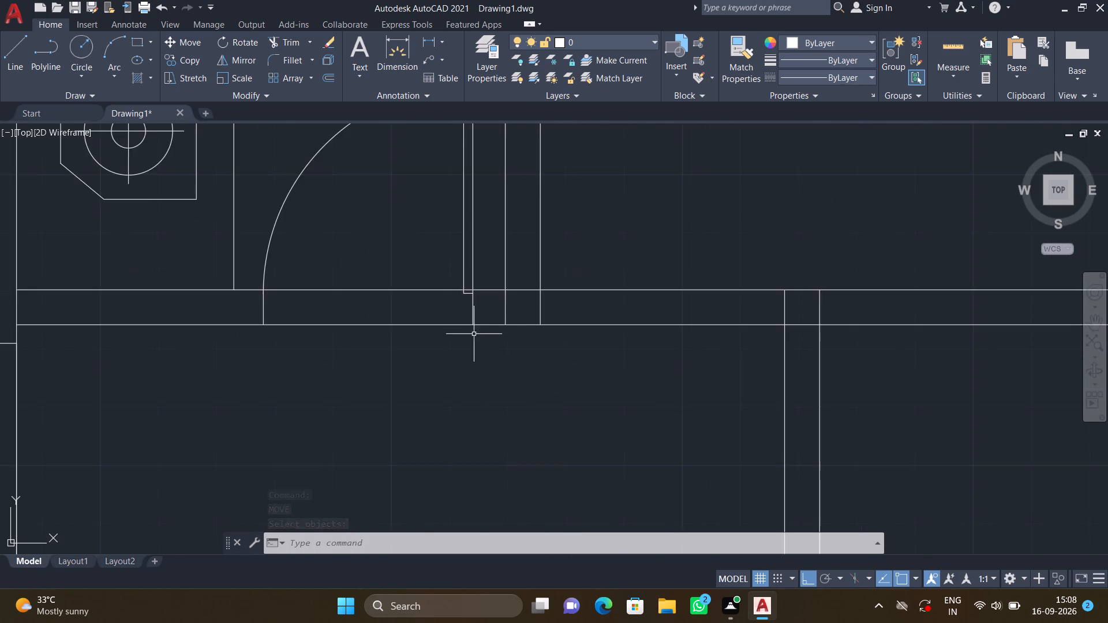
pyautogui.scroll(-1, 477, 334)
pyautogui.moveTo(469, 332); pyautogui.dragTo(358, 349, button='middle')
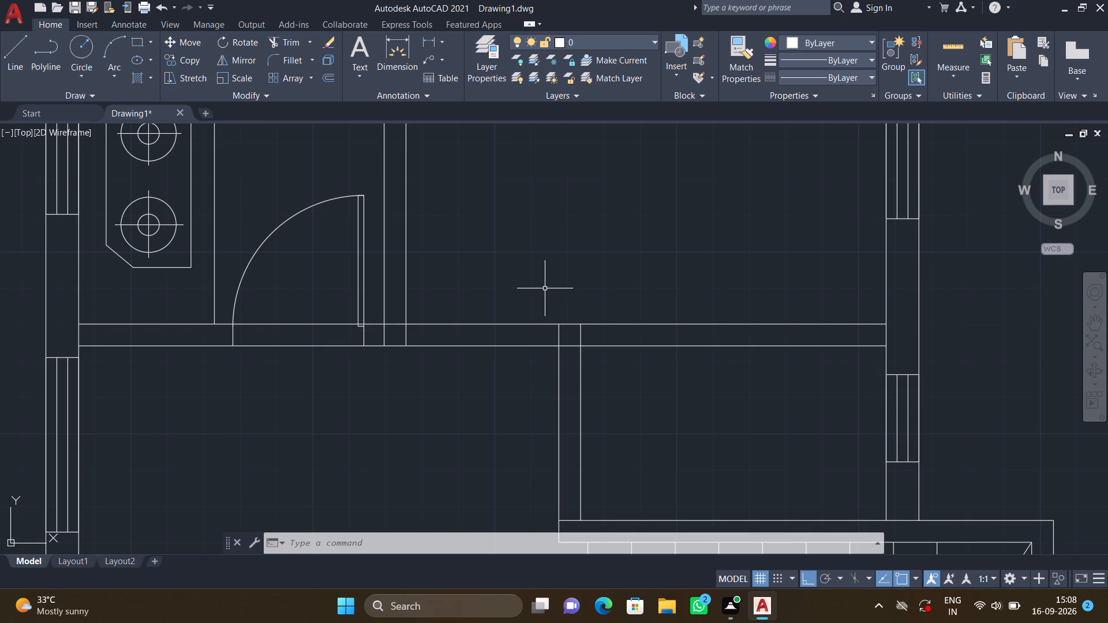
# Copy the upper-east door block from the vertical-leaf set onto the northeast room's bottom wall, just east of the kitchen partition, opening into the room.
pyautogui.scroll(-1, 545, 286)
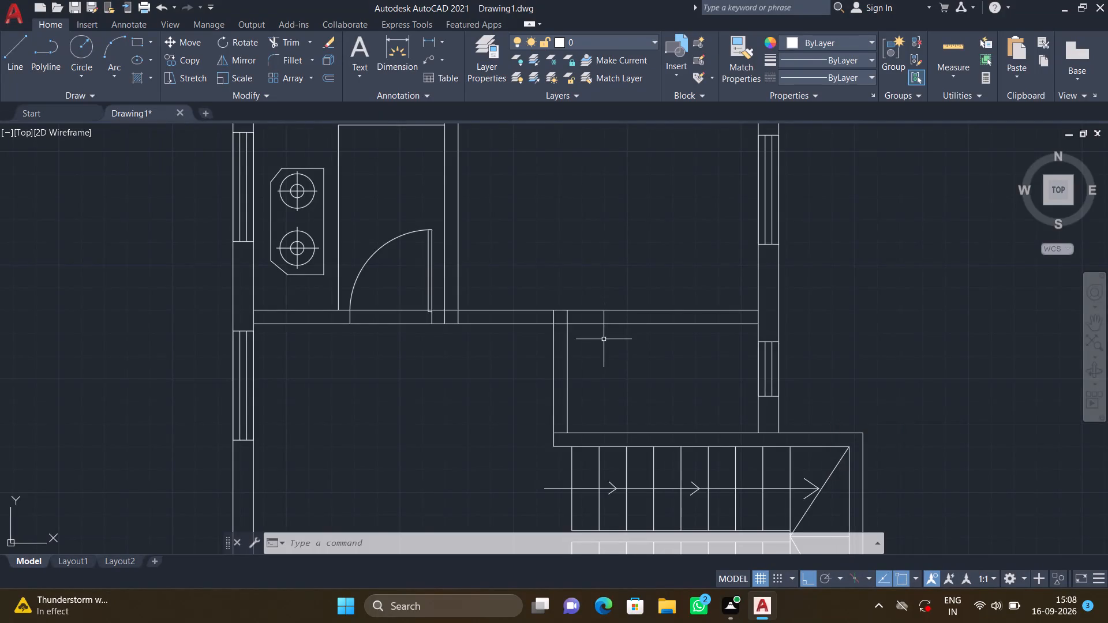
pyautogui.scroll(-2, 617, 363)
pyautogui.moveTo(614, 366); pyautogui.dragTo(456, 271, button='middle')
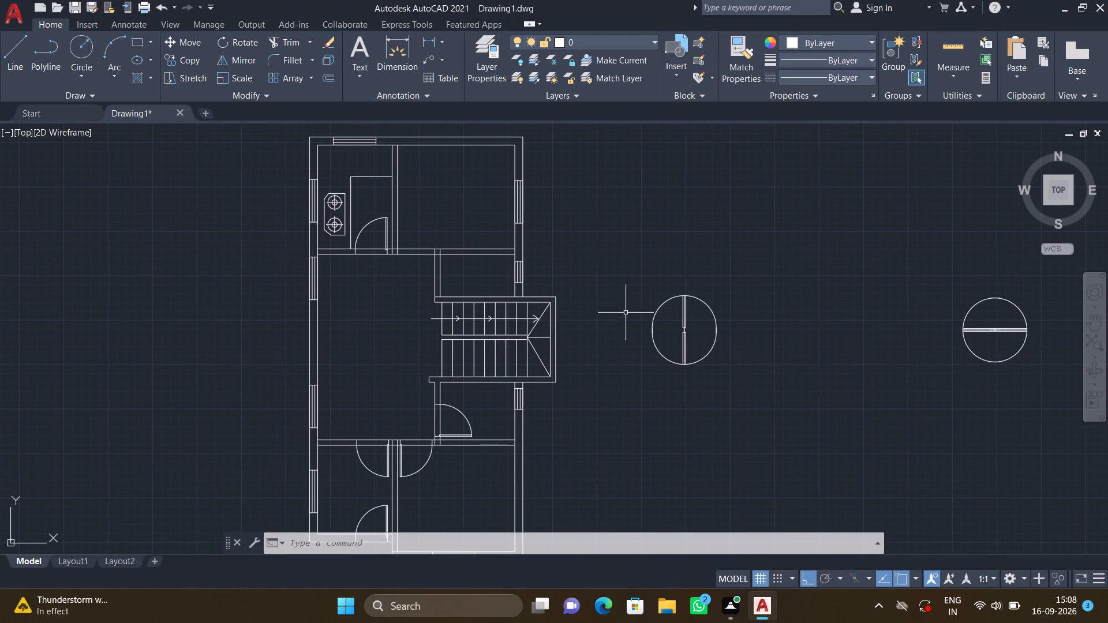
pyautogui.scroll(2, 701, 311)
pyautogui.write('CO')
pyautogui.press('Return')
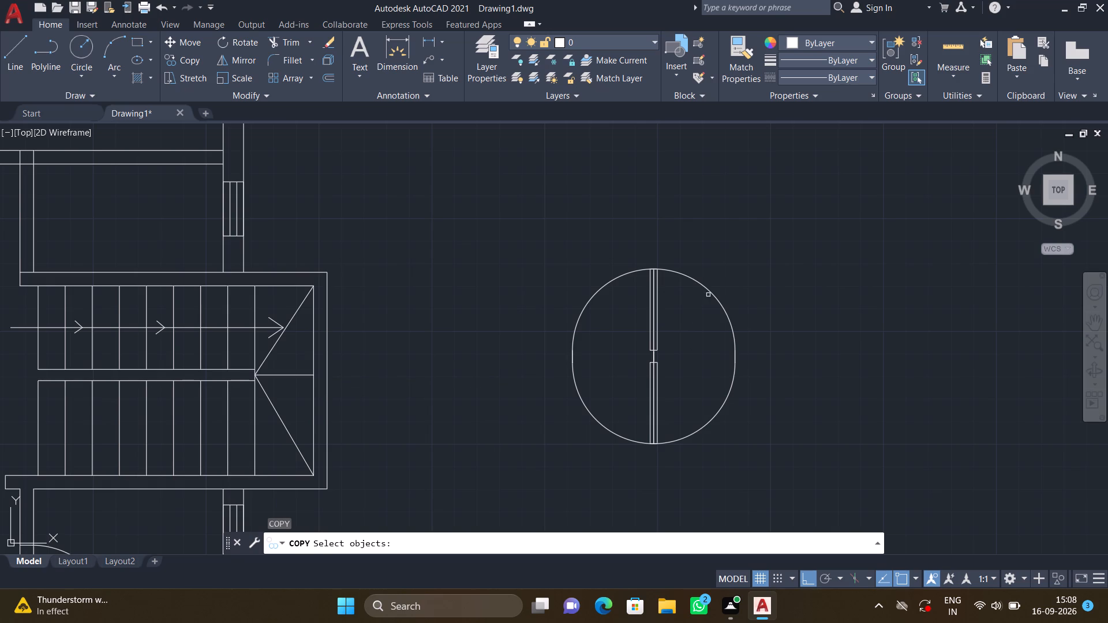
pyautogui.click(712, 292)
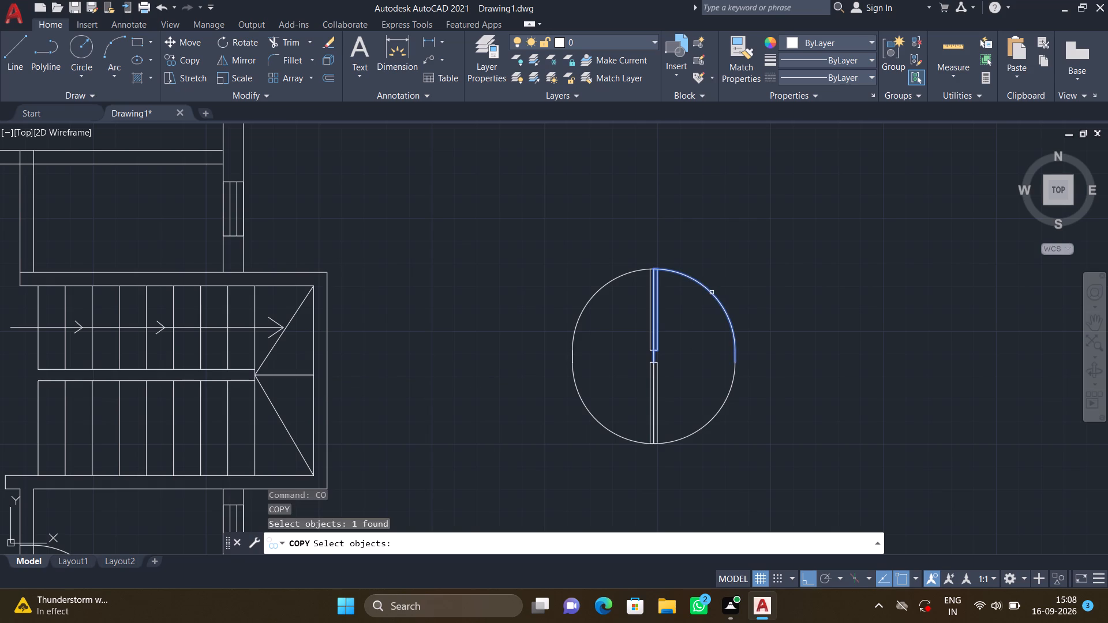
pyautogui.press('Return')
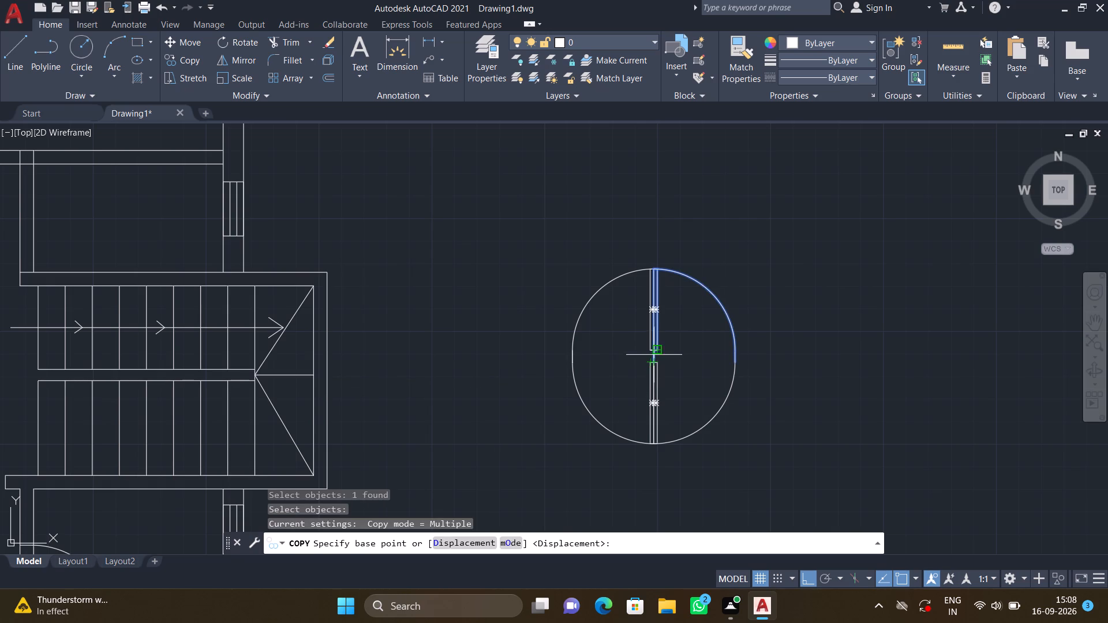
pyautogui.click(652, 359)
pyautogui.scroll(-2, 466, 295)
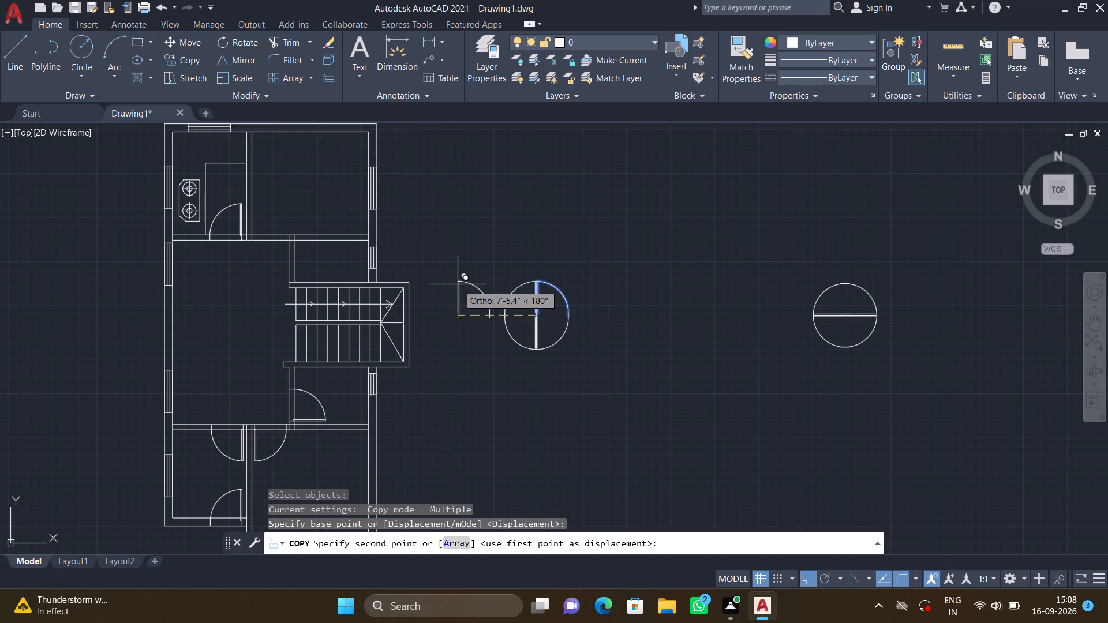
pyautogui.press('F8')
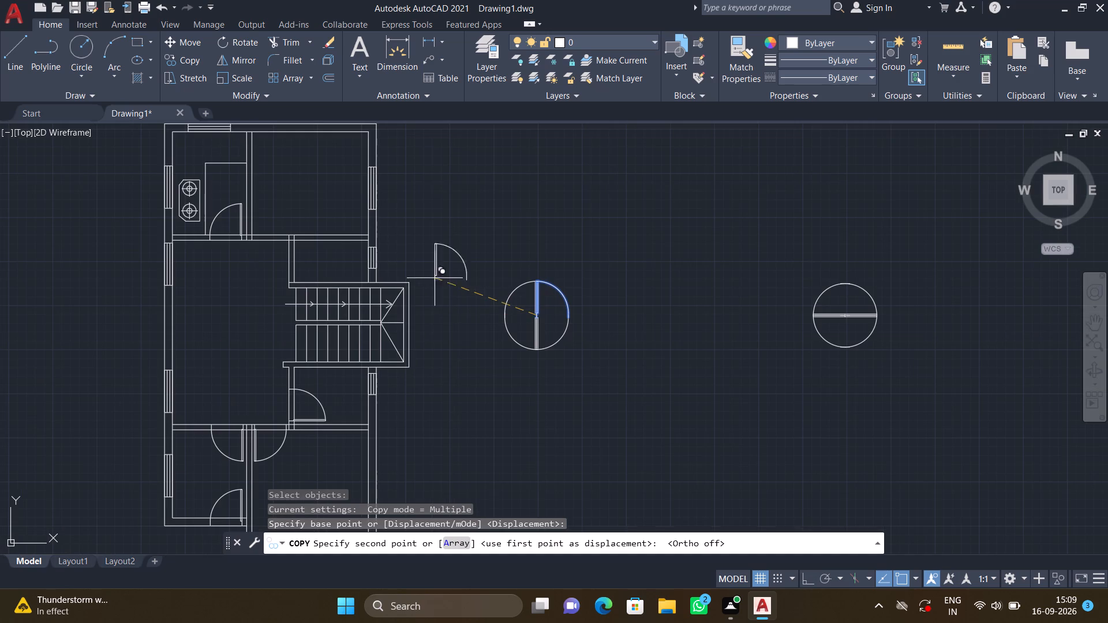
pyautogui.scroll(3, 240, 244)
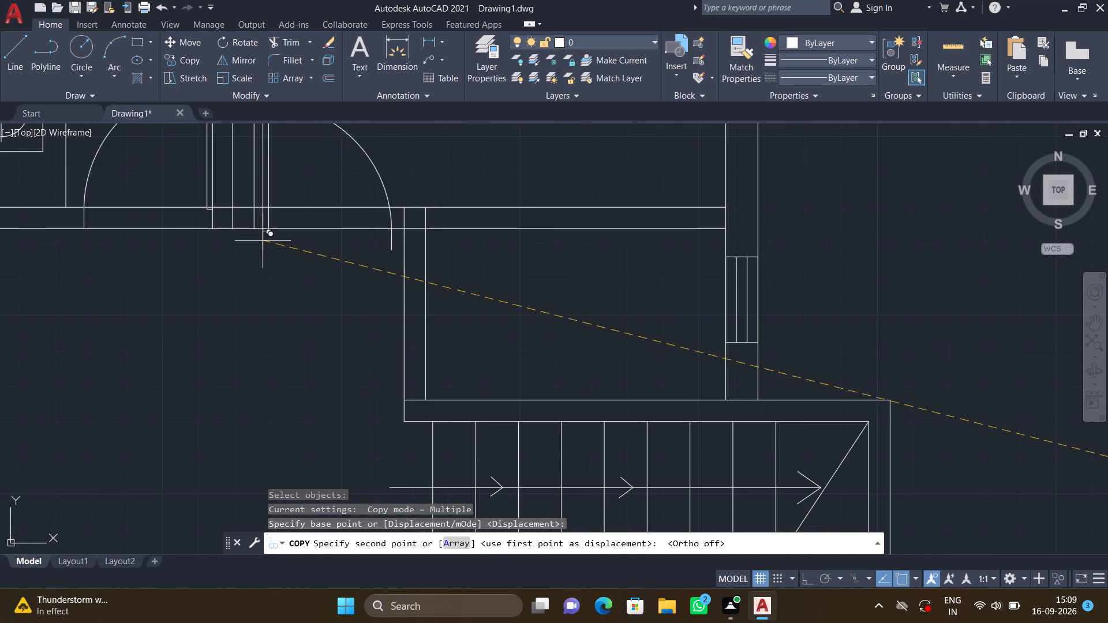
pyautogui.moveTo(263, 240); pyautogui.dragTo(344, 404, button='middle')
pyautogui.scroll(2, 355, 381)
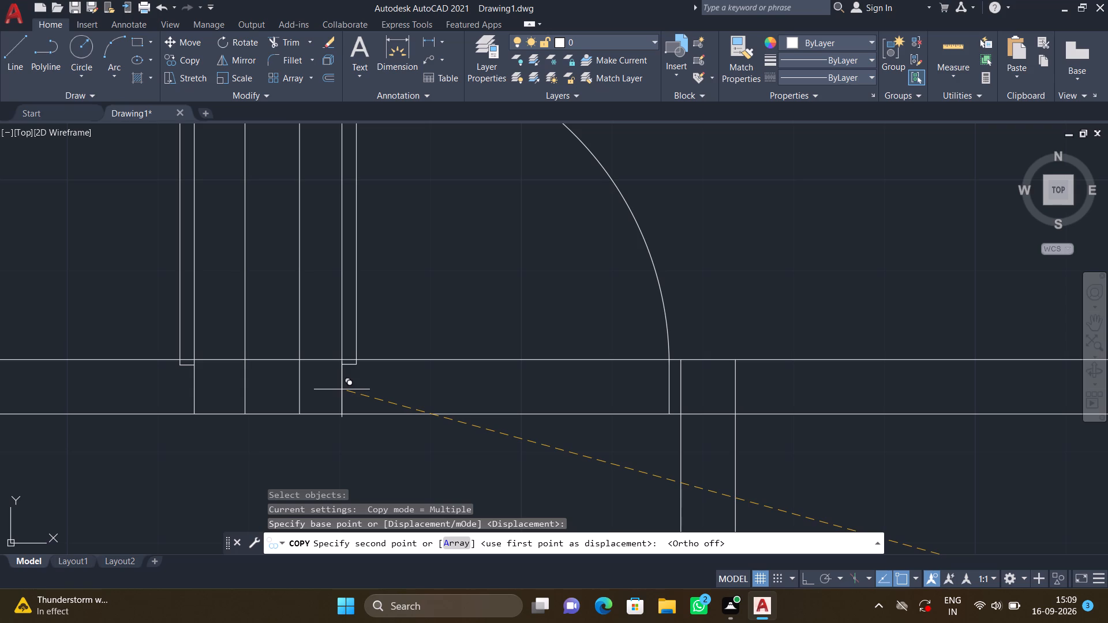
pyautogui.click(342, 389)
pyautogui.press('Return')
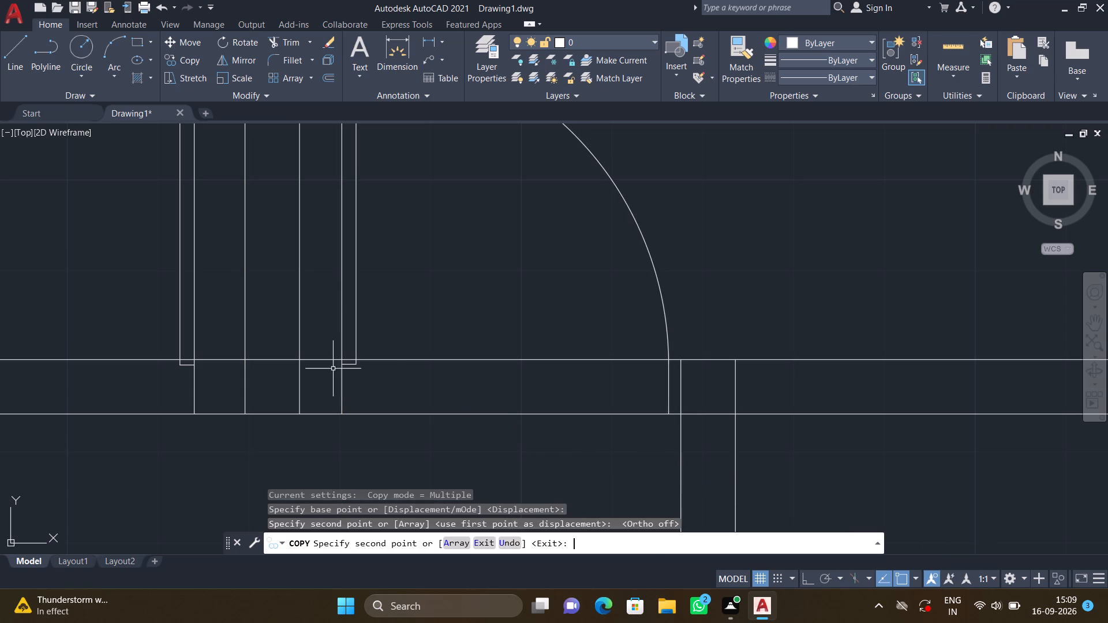
# Move the northeast room's door straight south so its ends meet the bottom wall's lower line.
pyautogui.scroll(4, 316, 405)
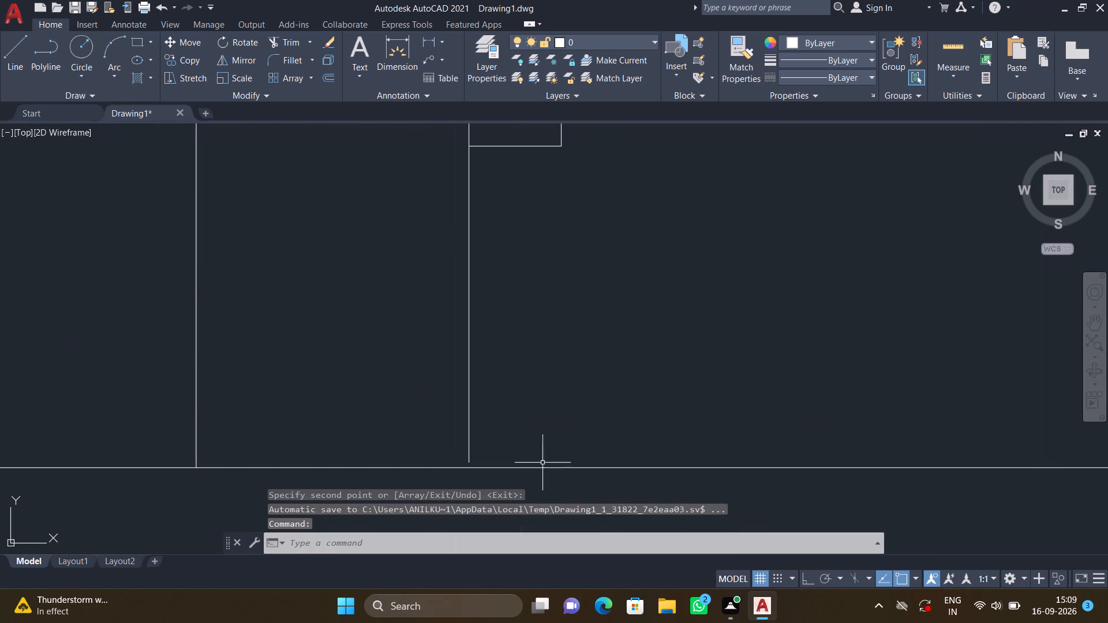
pyautogui.moveTo(436, 372); pyautogui.dragTo(399, 277, button='middle')
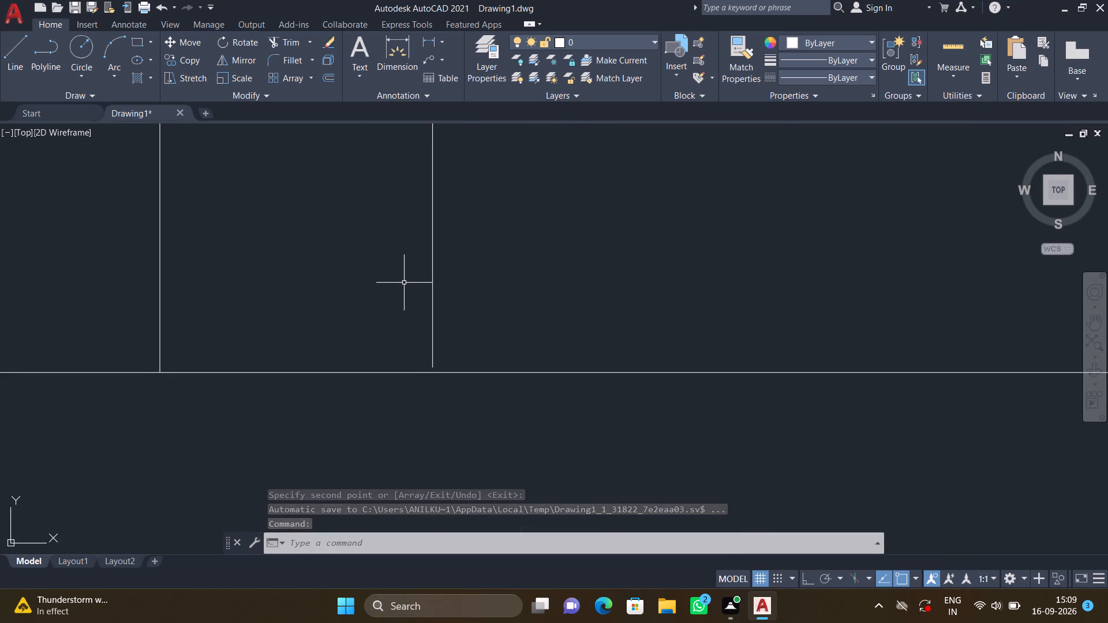
pyautogui.press('F8')
pyautogui.press('m')
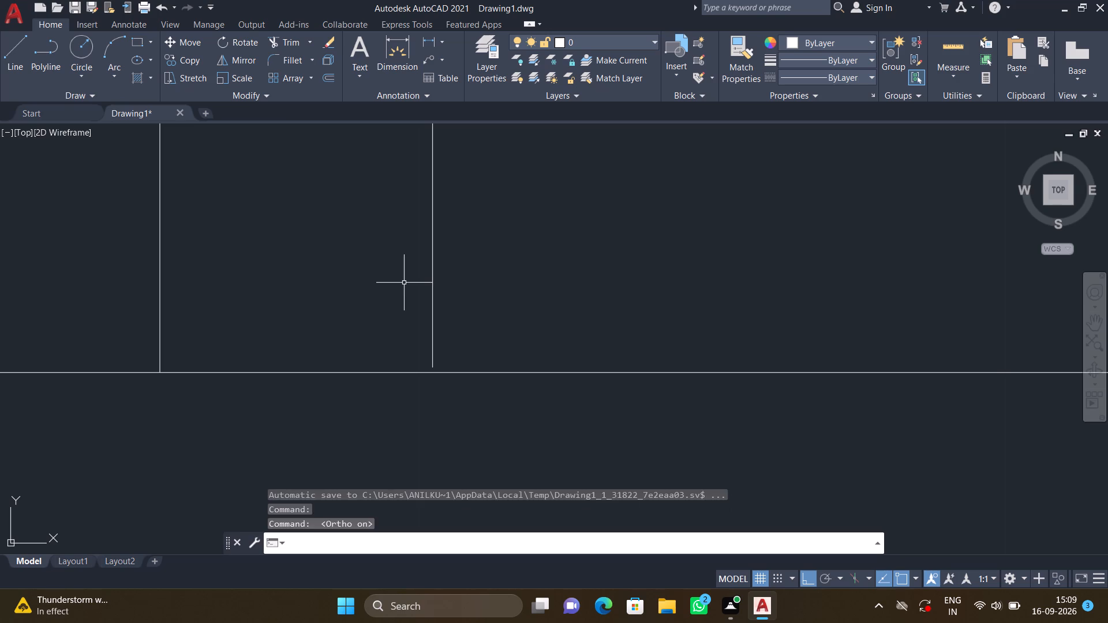
pyautogui.press('Return')
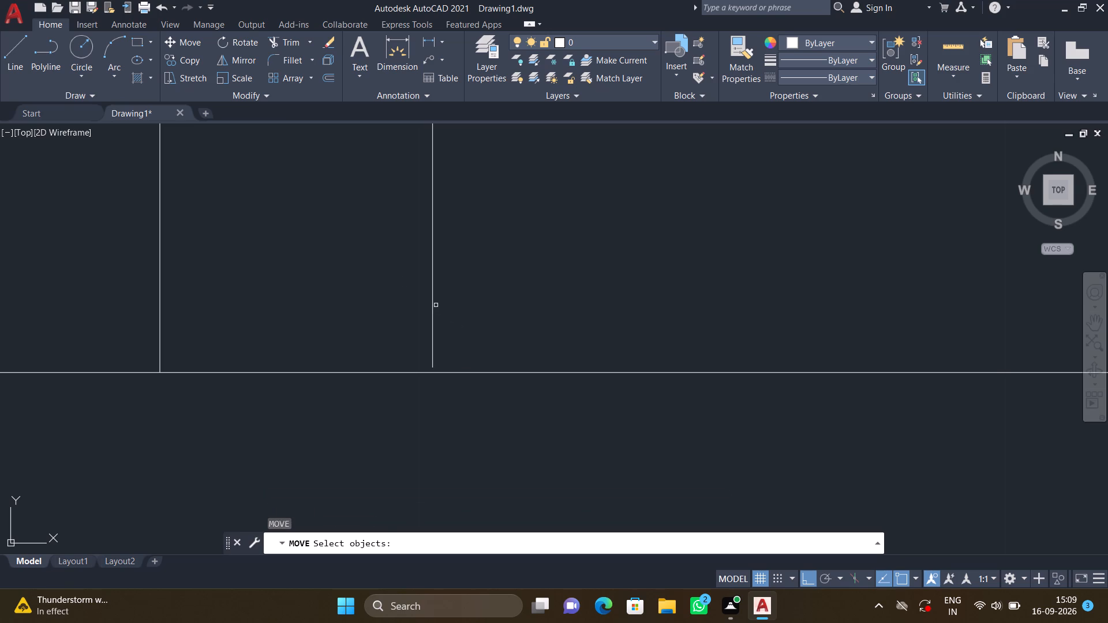
pyautogui.click(433, 302)
pyautogui.press('Return')
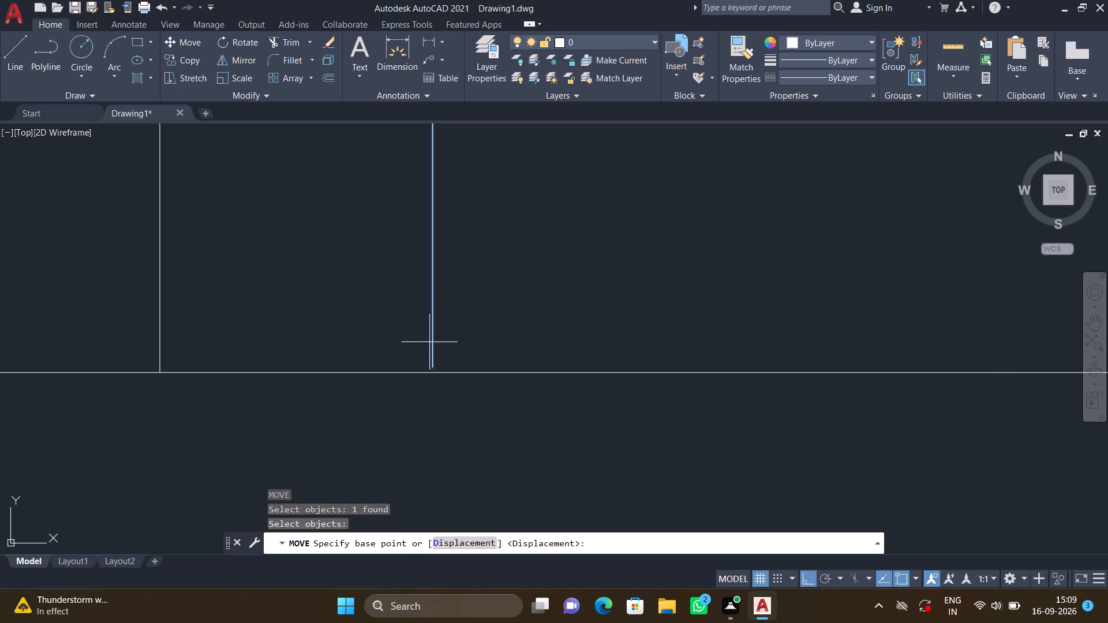
pyautogui.scroll(4, 431, 374)
pyautogui.click(418, 336)
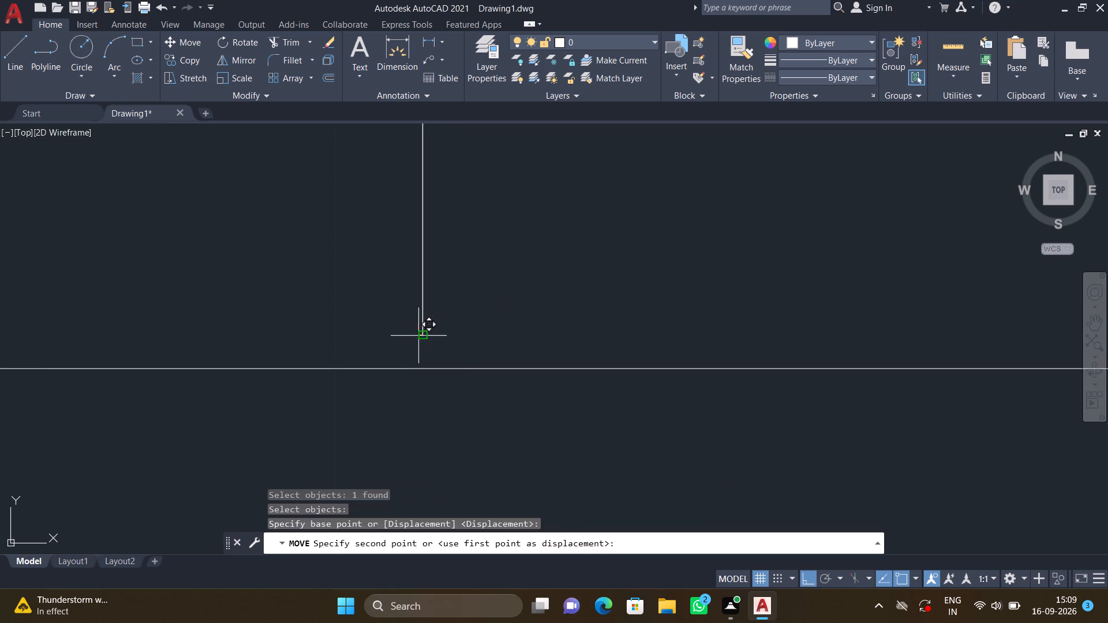
pyautogui.click(418, 368)
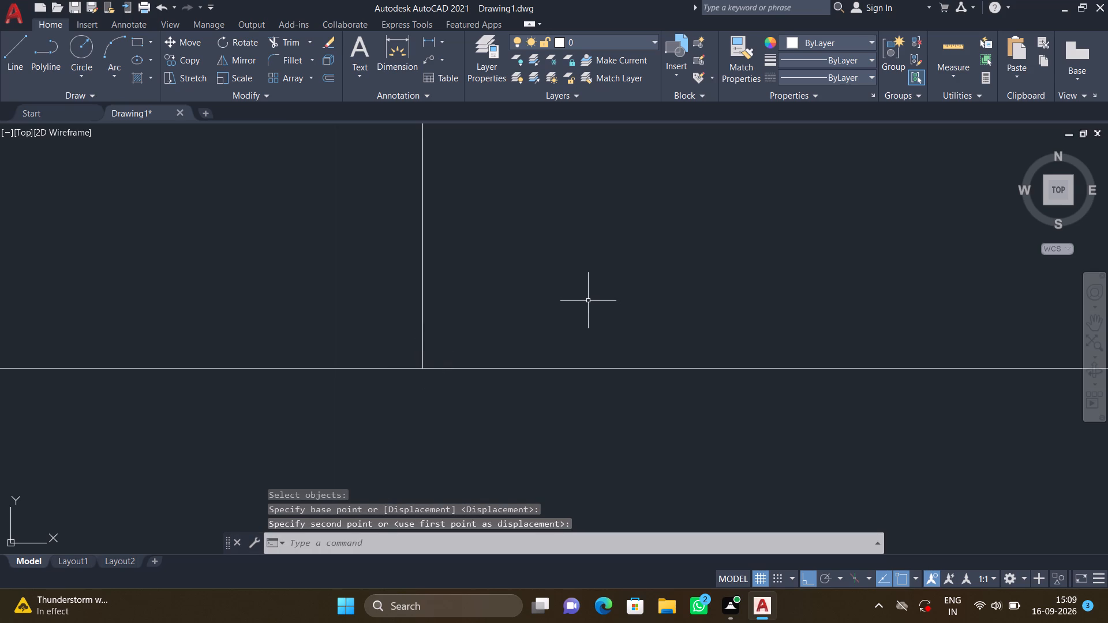
pyautogui.press('Return')
pyautogui.press('Return')
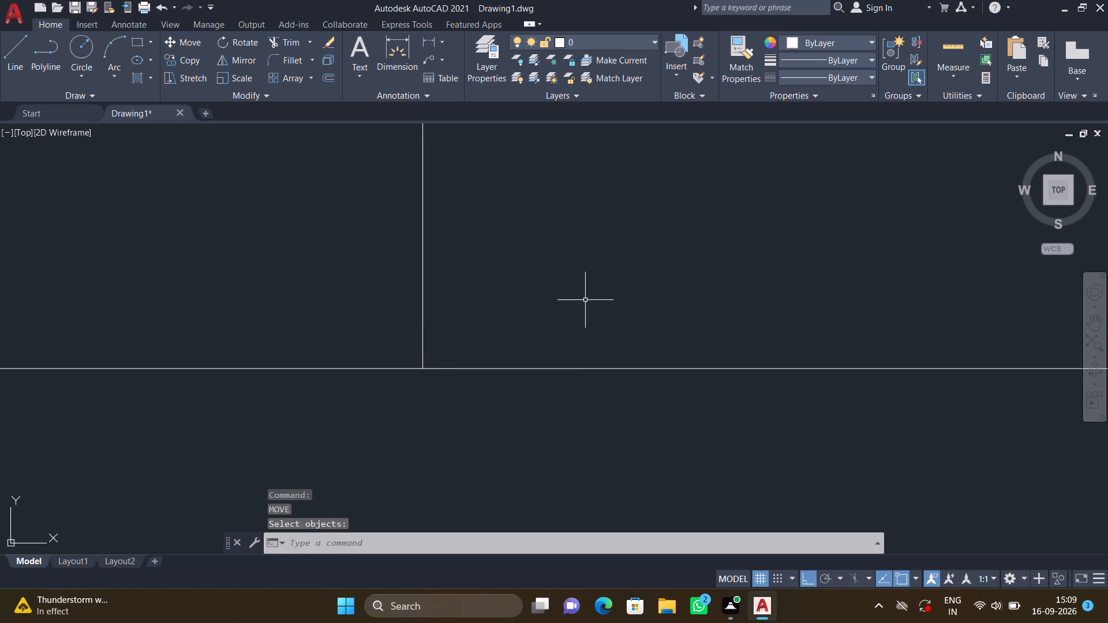
# Examine closely how the northeast room's door ends meet the bottom wall's lower line and how it sits beside the kitchen door.
pyautogui.scroll(-7, 585, 298)
pyautogui.moveTo(608, 329); pyautogui.dragTo(488, 329, button='middle')
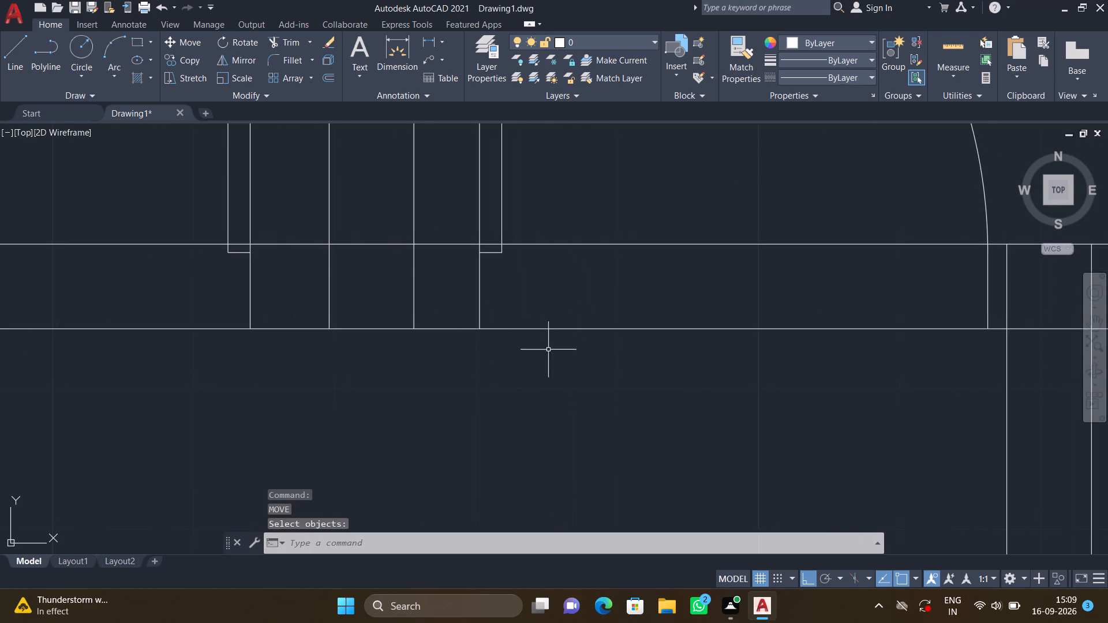
pyautogui.scroll(-2, 617, 340)
pyautogui.moveTo(633, 332); pyautogui.dragTo(529, 326, button='middle')
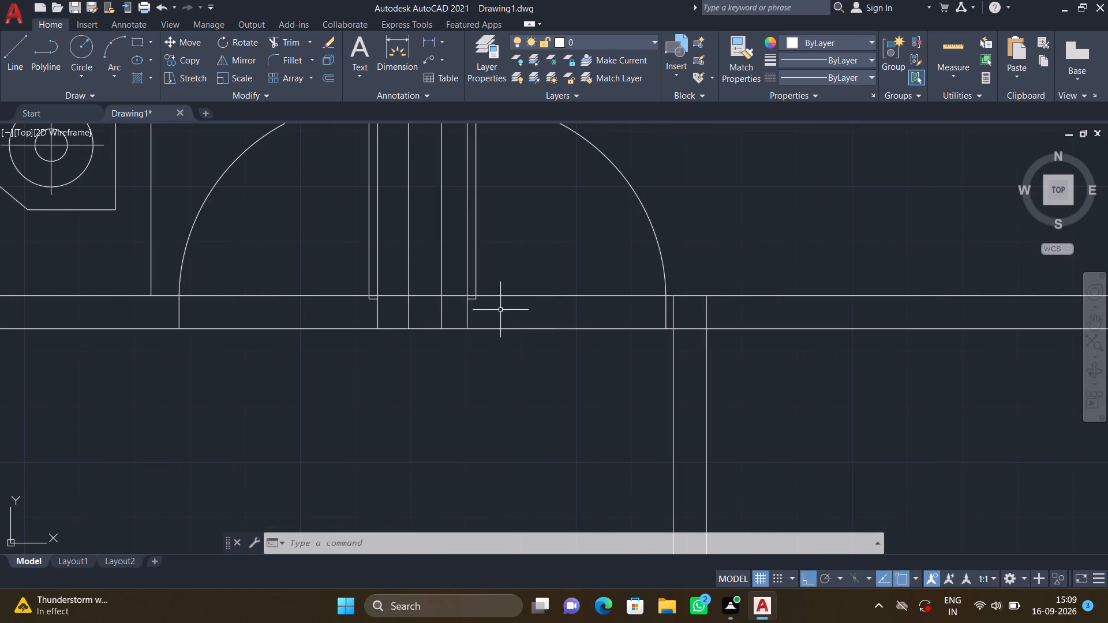
pyautogui.scroll(9, 465, 328)
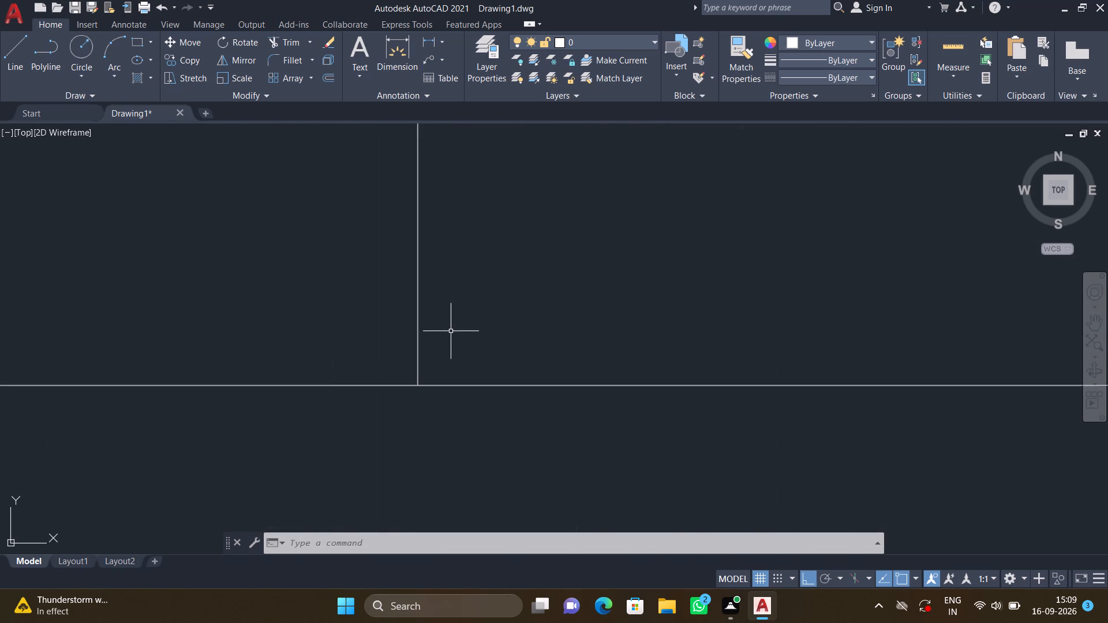
pyautogui.scroll(-14, 451, 331)
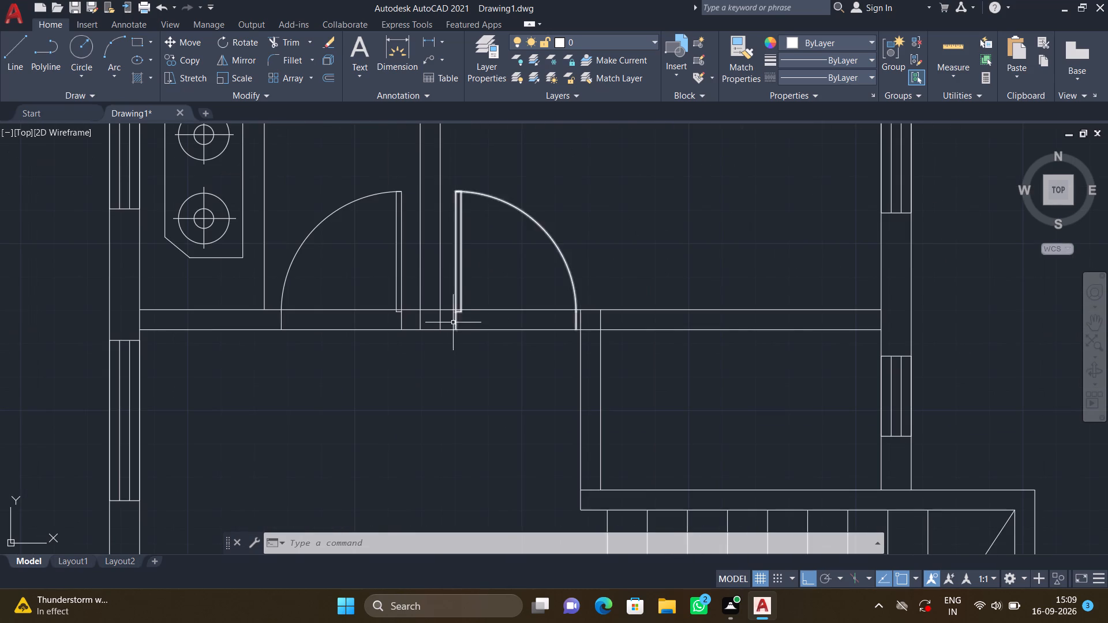
# Copy the lower-east door block from the vertical-leaf set straight down by about 5'-10".
pyautogui.moveTo(445, 321); pyautogui.dragTo(384, 307, button='middle')
pyautogui.scroll(-1, 374, 305)
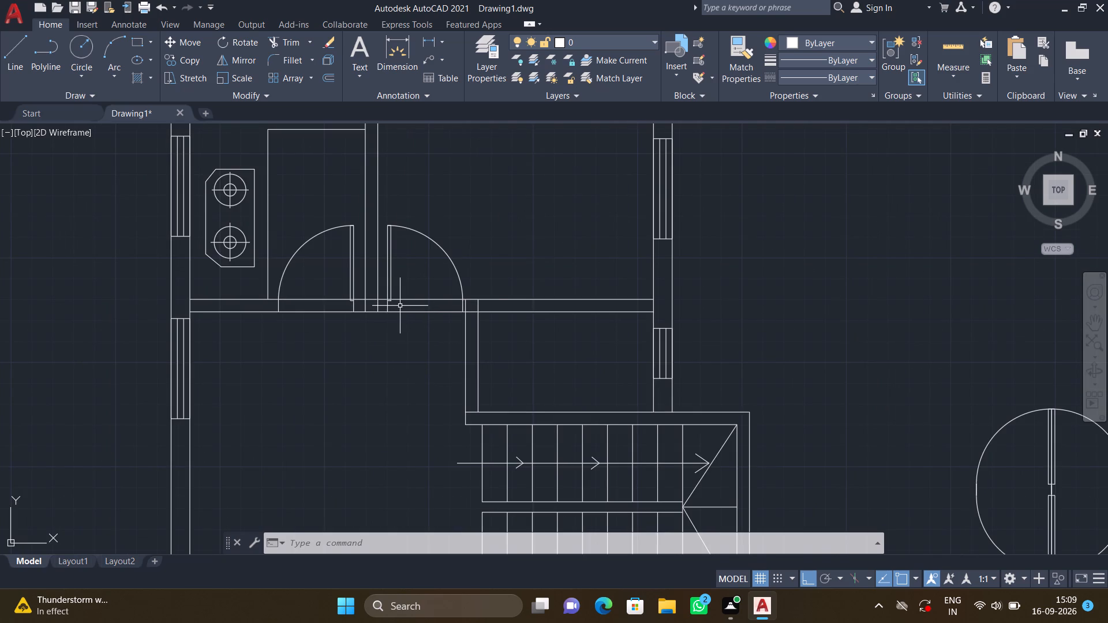
pyautogui.scroll(2, 400, 306)
pyautogui.scroll(-3, 393, 298)
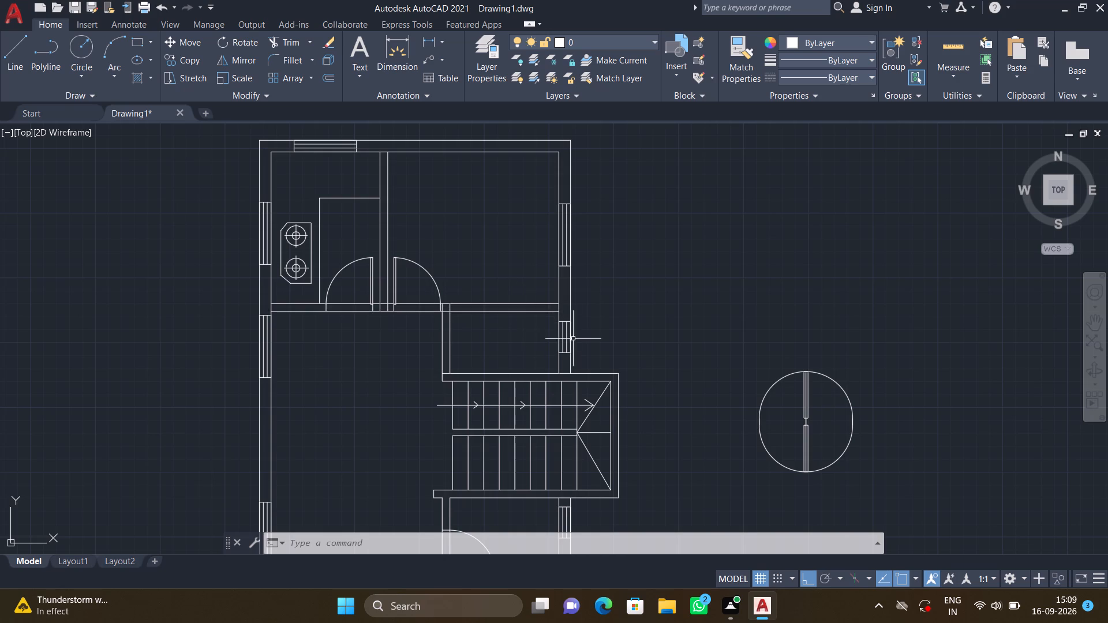
pyautogui.scroll(-1, 587, 342)
pyautogui.moveTo(628, 361); pyautogui.dragTo(588, 337, button='middle')
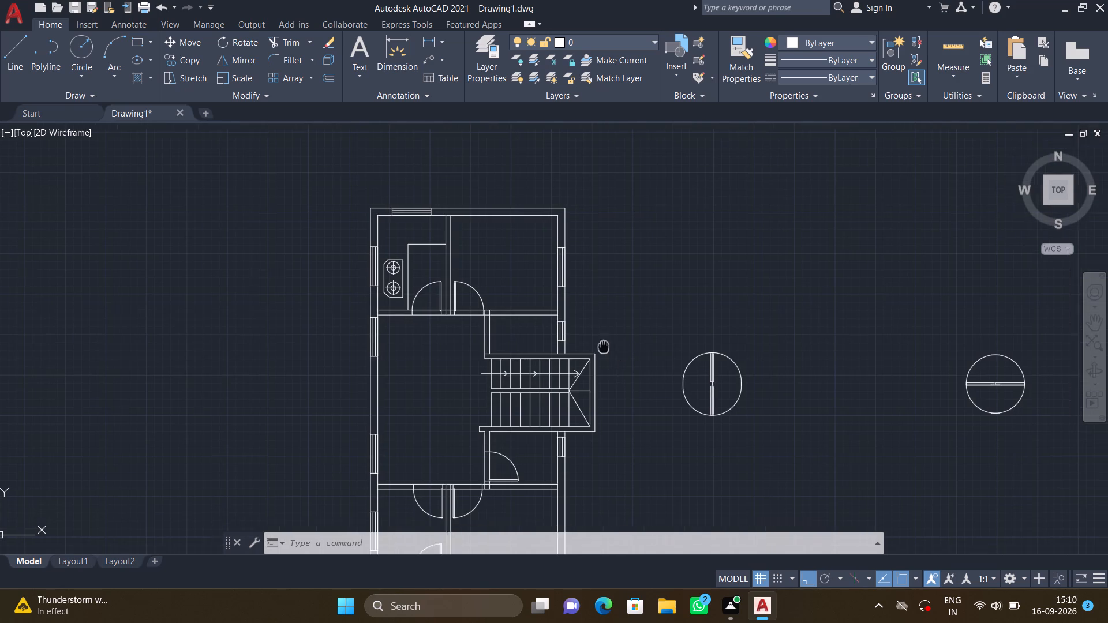
pyautogui.moveTo(588, 337); pyautogui.dragTo(507, 286, button='middle')
pyautogui.scroll(2, 607, 341)
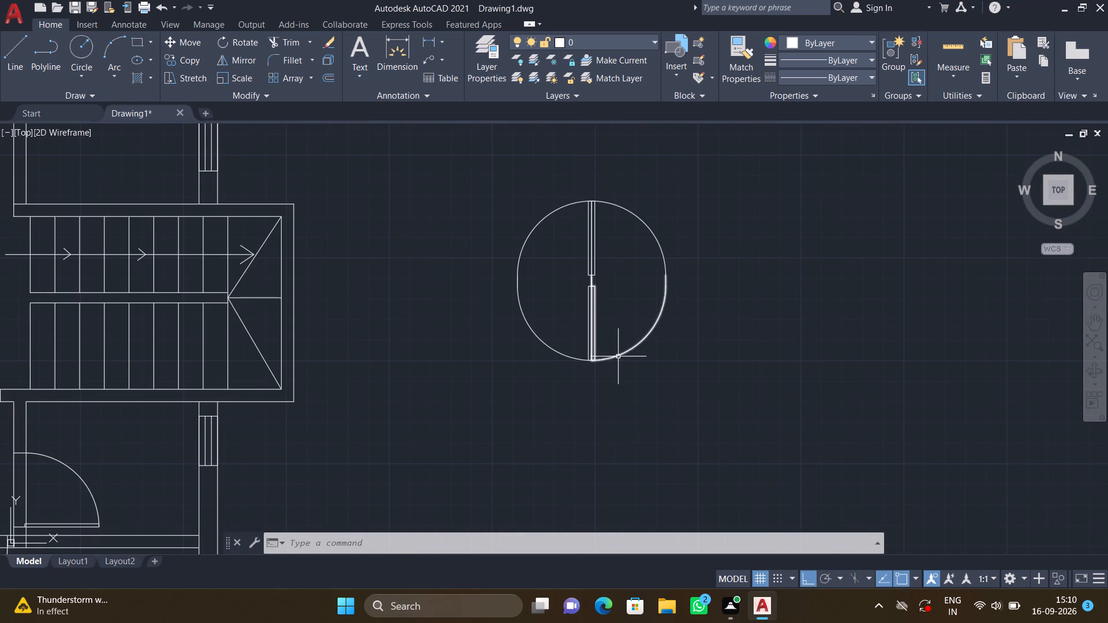
pyautogui.press('c')
pyautogui.press('o')
pyautogui.press('Return')
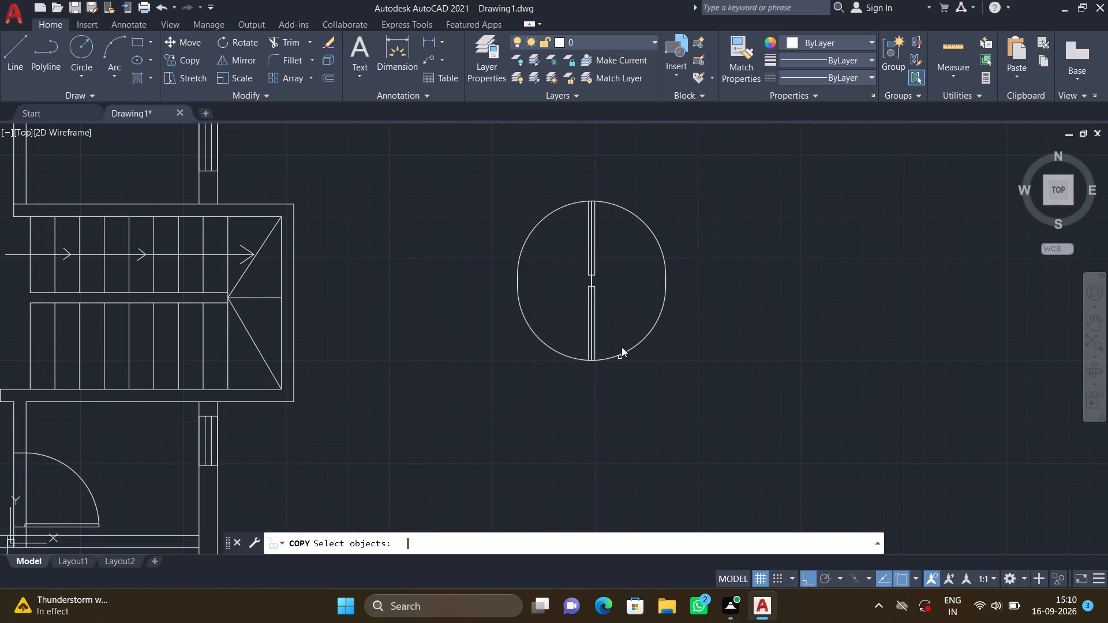
pyautogui.click(628, 351)
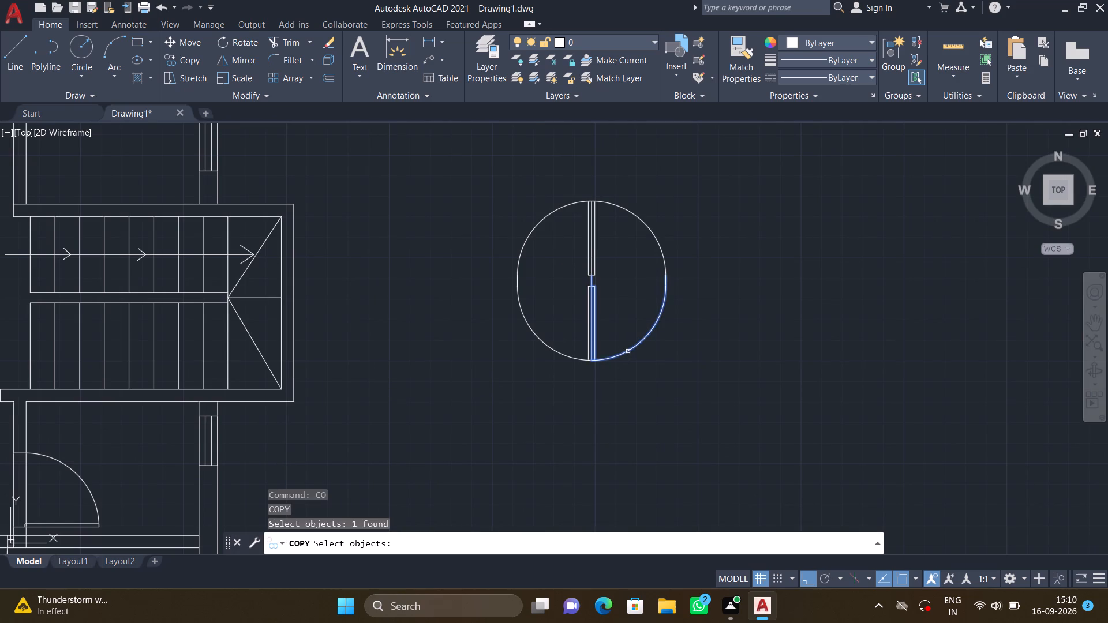
pyautogui.press('Return')
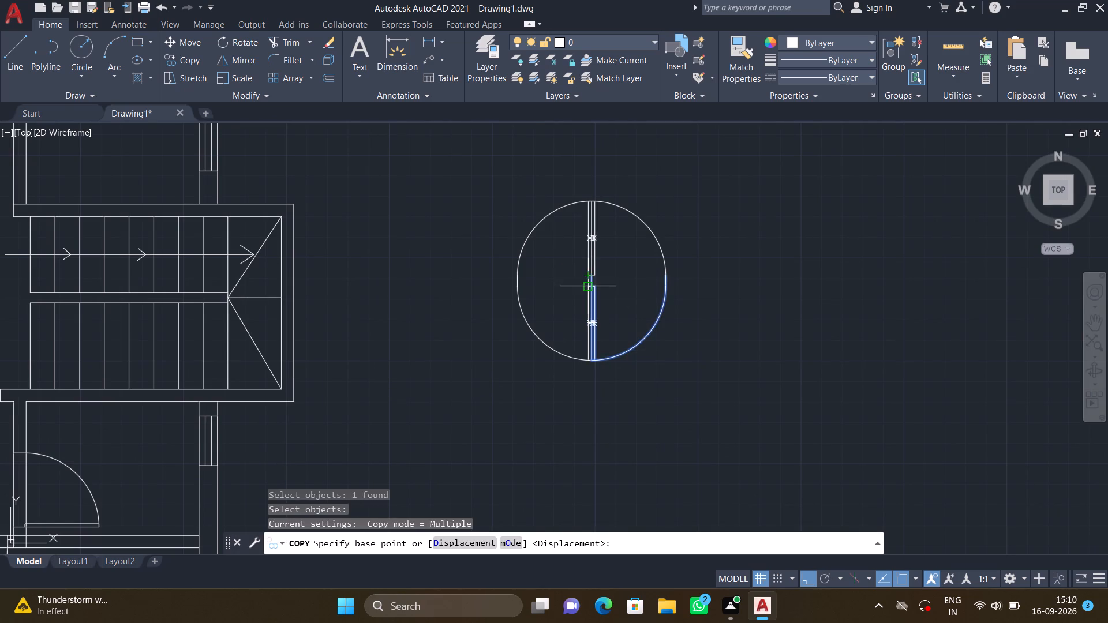
pyautogui.moveTo(587, 284); pyautogui.dragTo(590, 292)
pyautogui.click(642, 431)
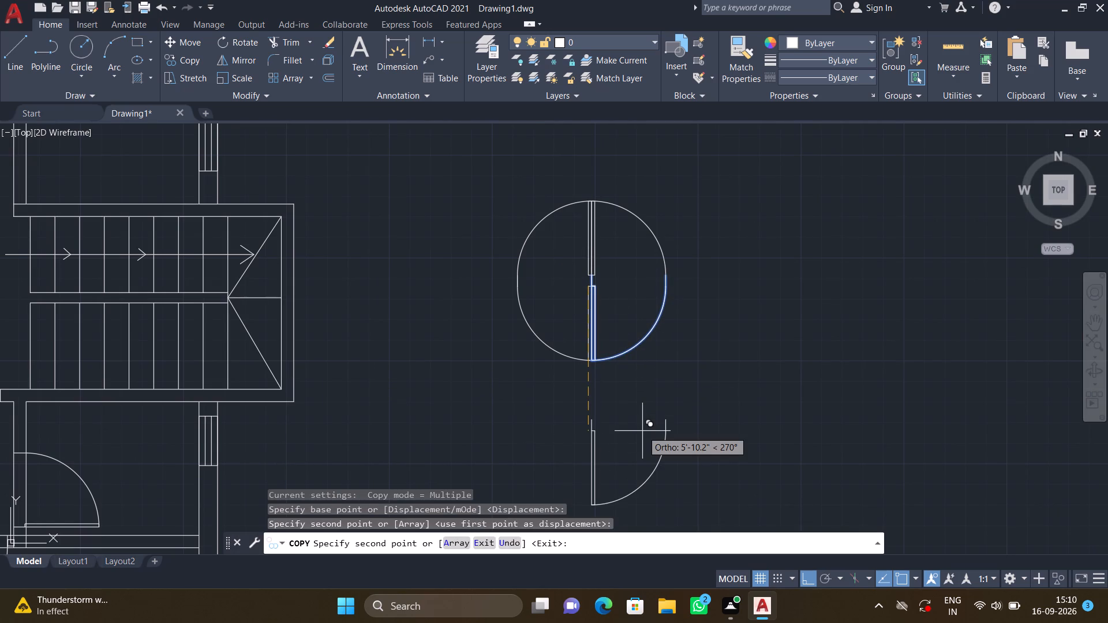
pyautogui.press('Return')
# Scale the copied door below the set by reference, using its opening width as the reference length and 2' as the new length.
pyautogui.moveTo(638, 425); pyautogui.dragTo(609, 344, button='middle')
pyautogui.middleClick(609, 344)
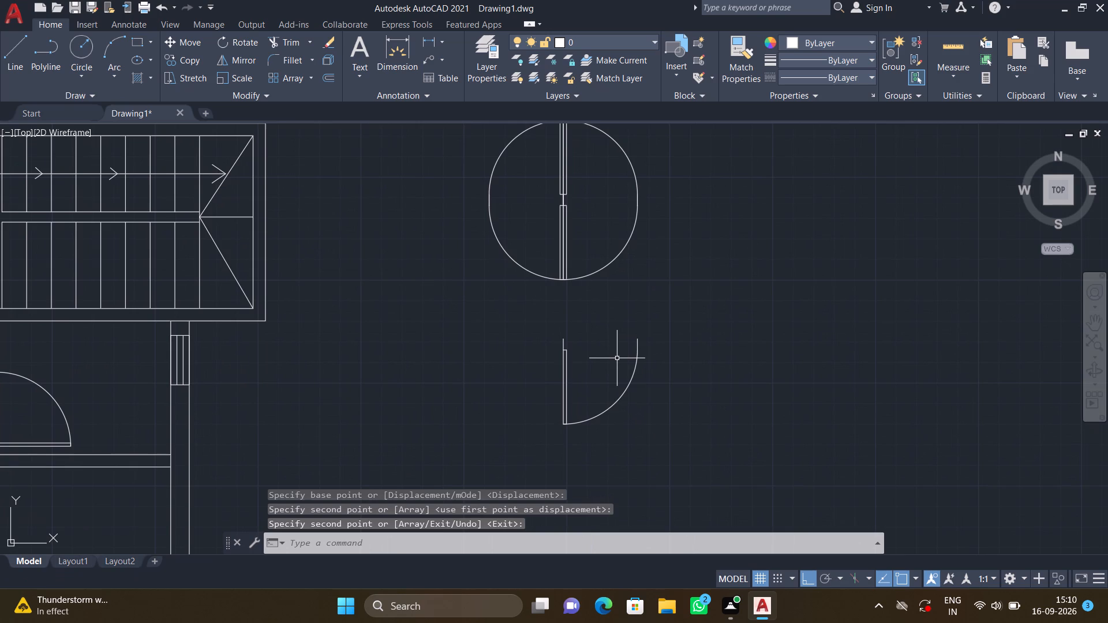
pyautogui.write('SC')
pyautogui.press('Return')
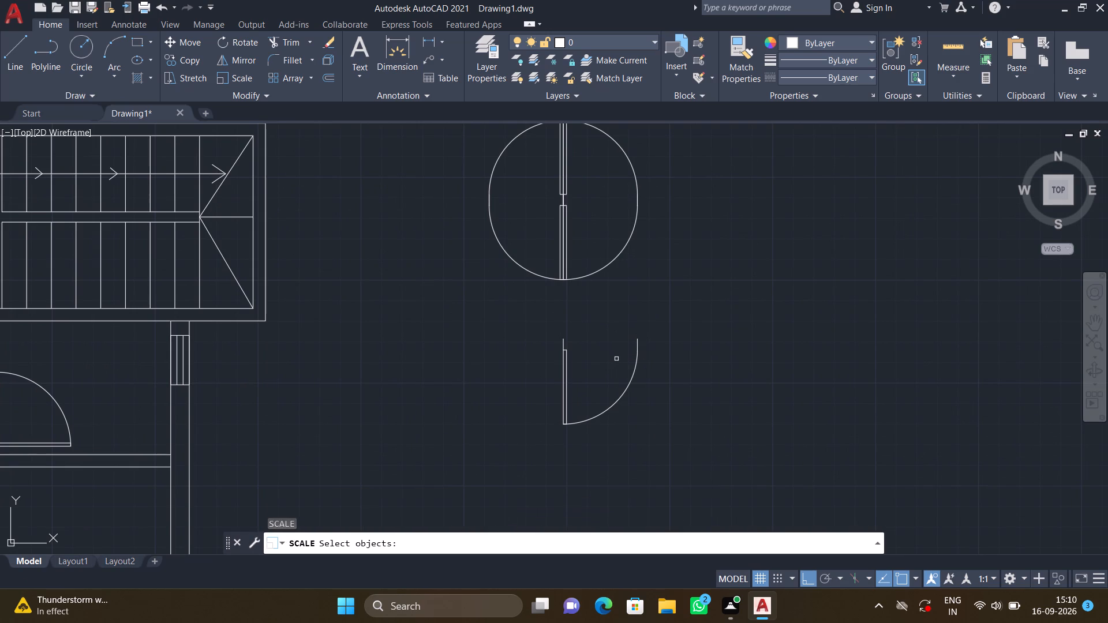
pyautogui.click(562, 347)
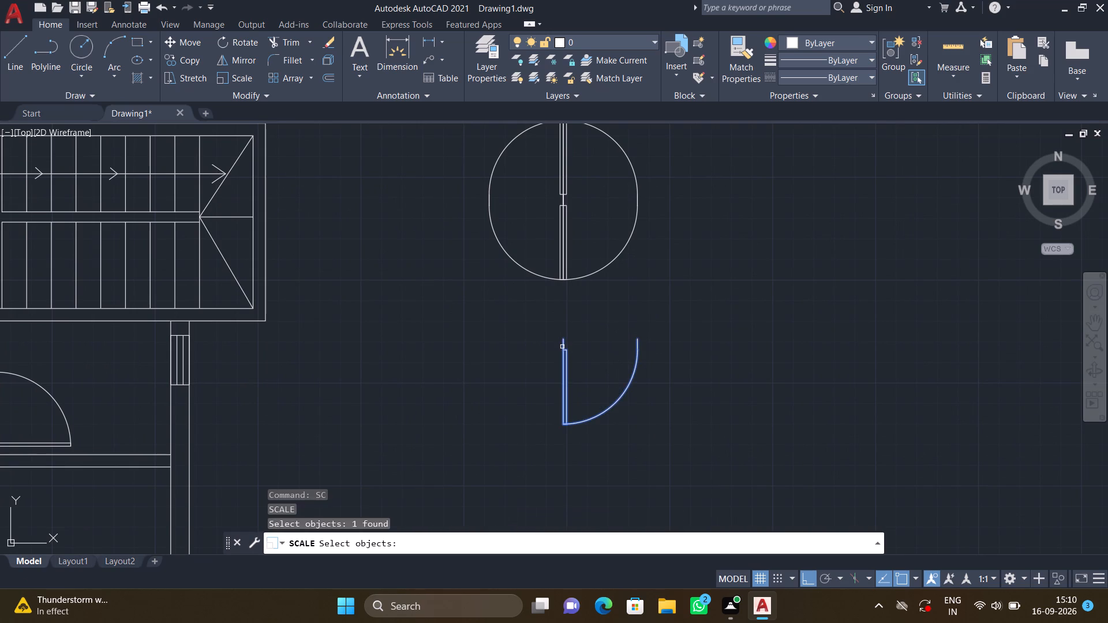
pyautogui.press('Return')
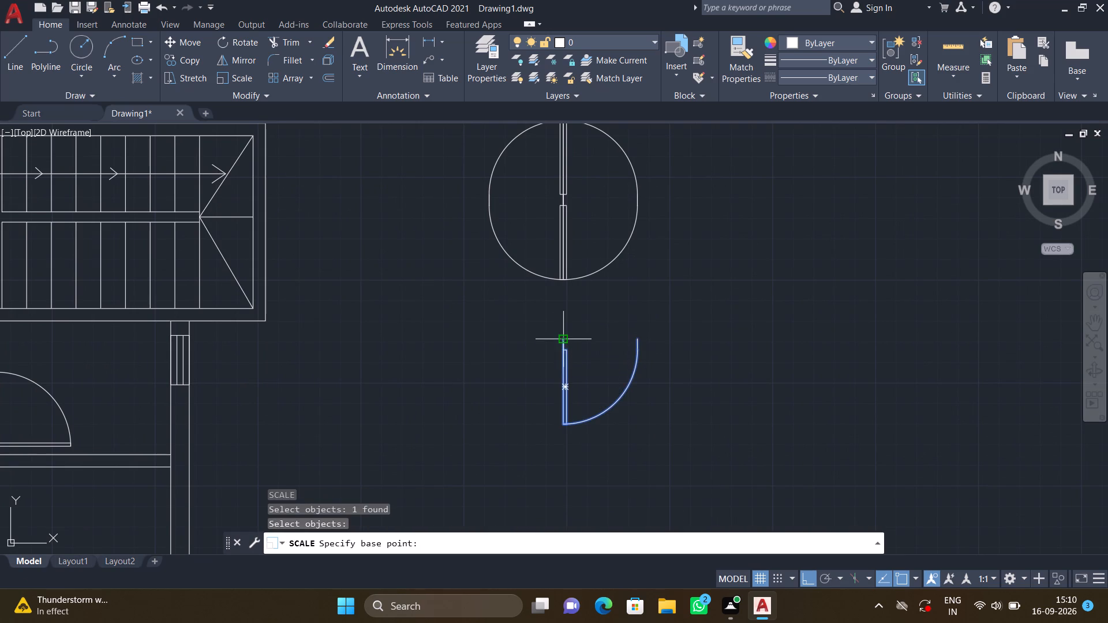
pyautogui.click(560, 339)
pyautogui.press('r')
pyautogui.press('Return')
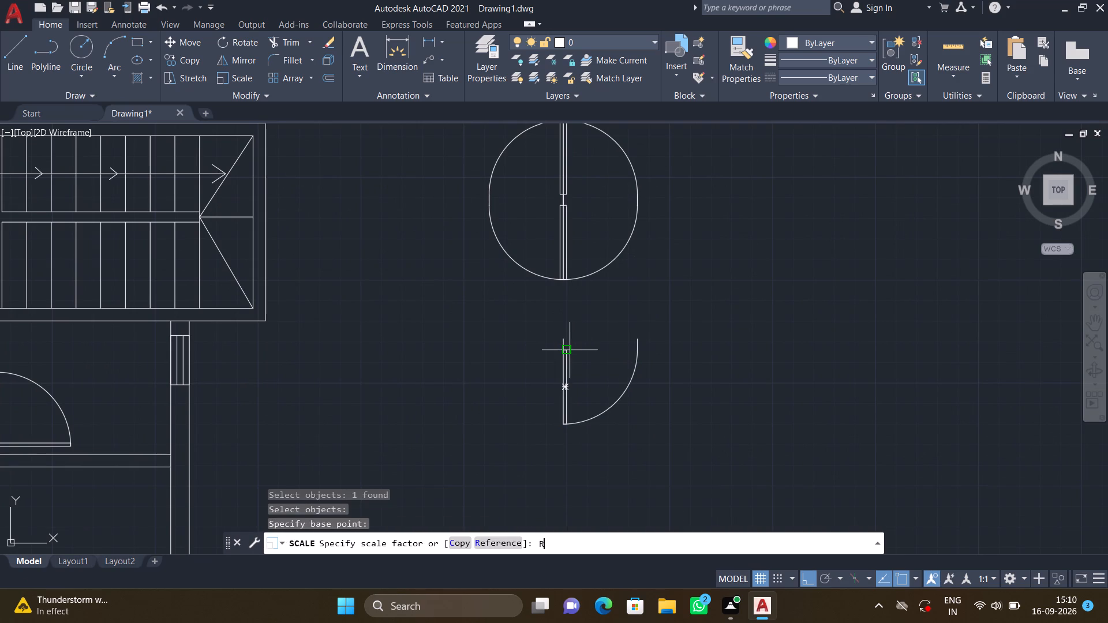
pyautogui.click(561, 338)
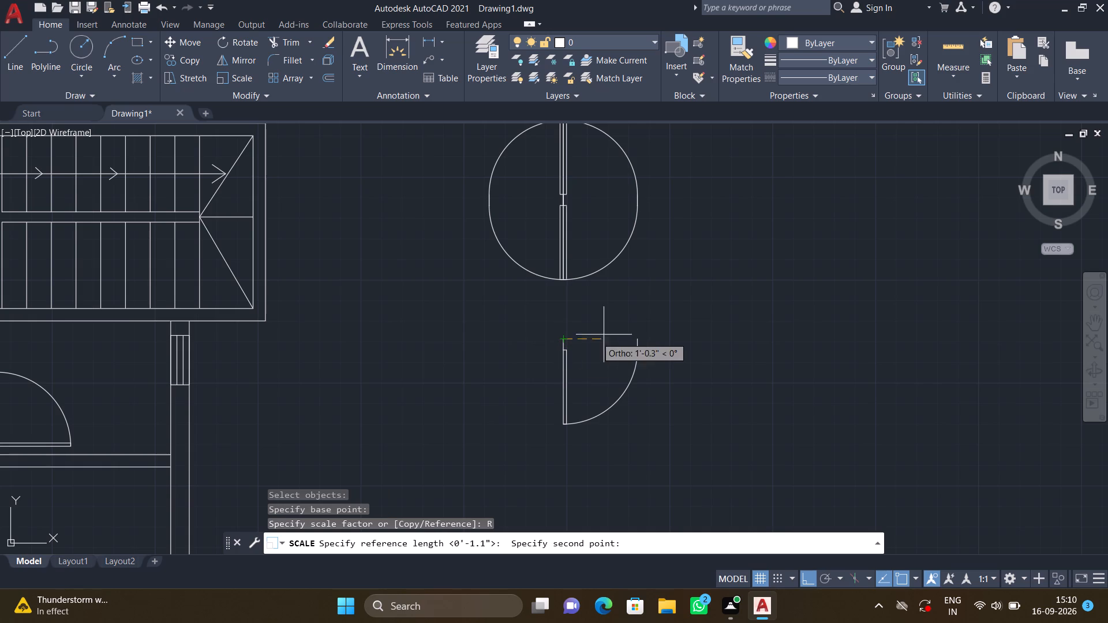
pyautogui.click(639, 336)
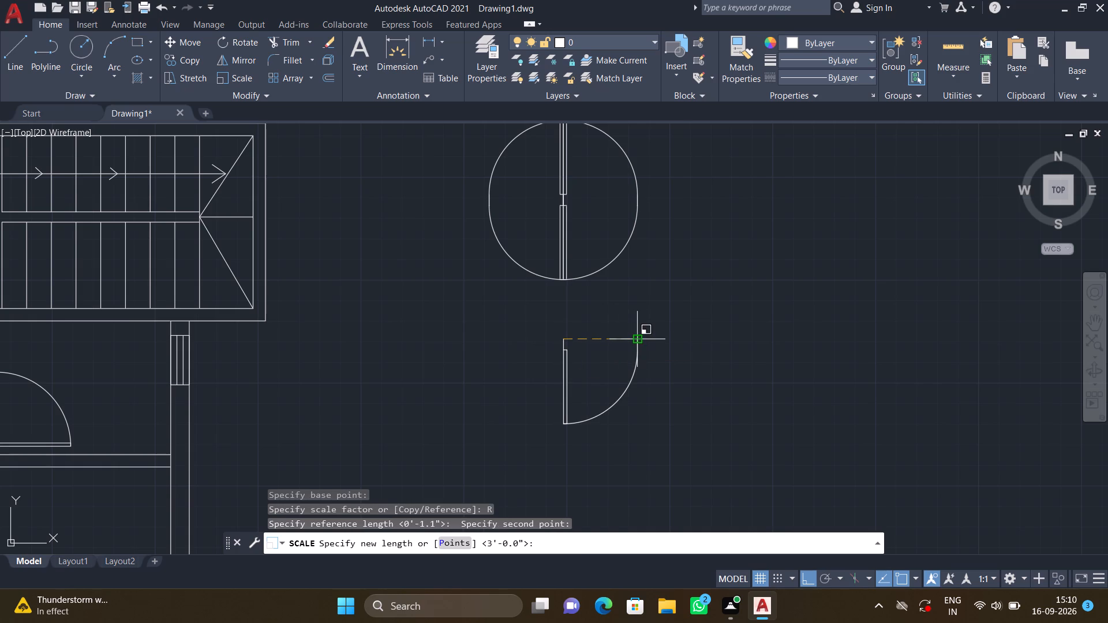
pyautogui.write("2'")
pyautogui.press('Return')
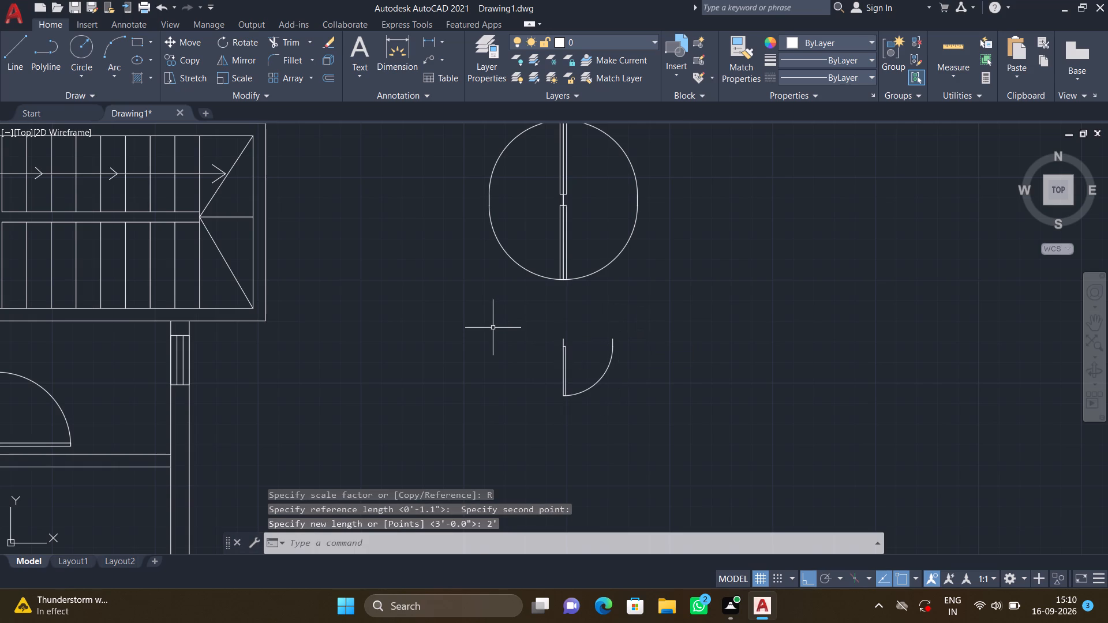
# Copy the 2' door onto the upper line of the top wall of the small room north of the stairs, near its west wall, opening into the room.
pyautogui.write('CO')
pyautogui.press('Return')
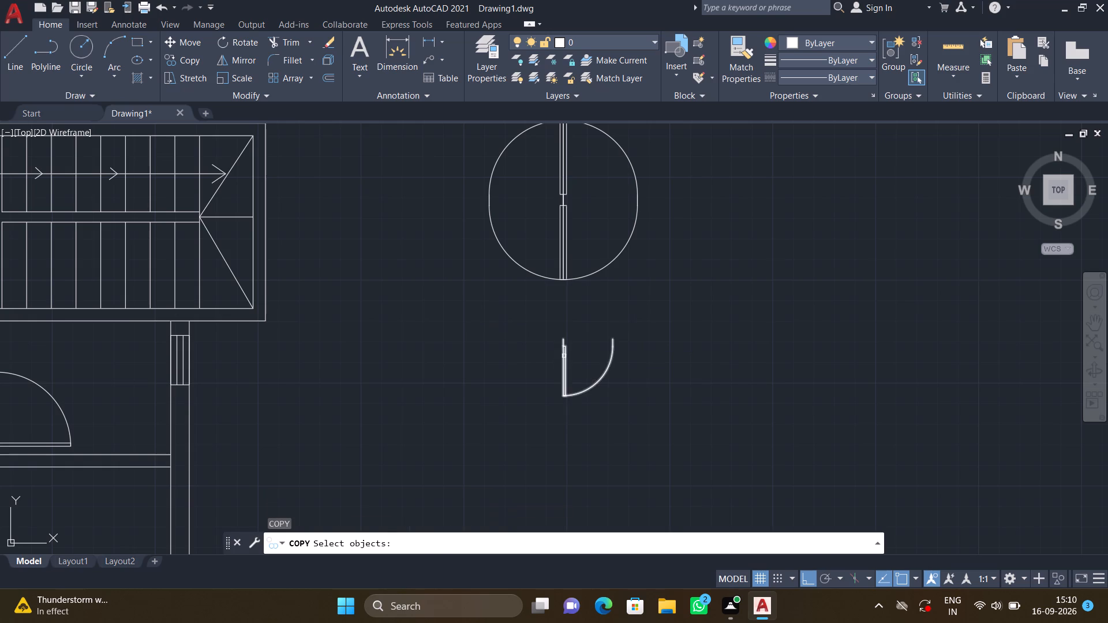
pyautogui.click(564, 356)
pyautogui.press('Return')
pyautogui.click(560, 338)
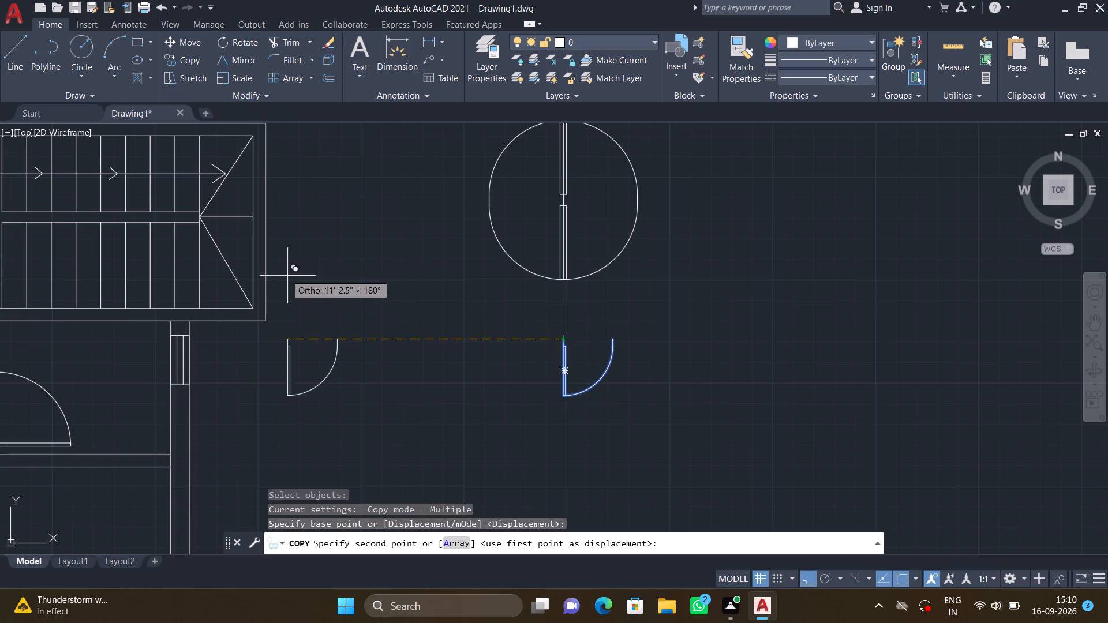
pyautogui.press('F8')
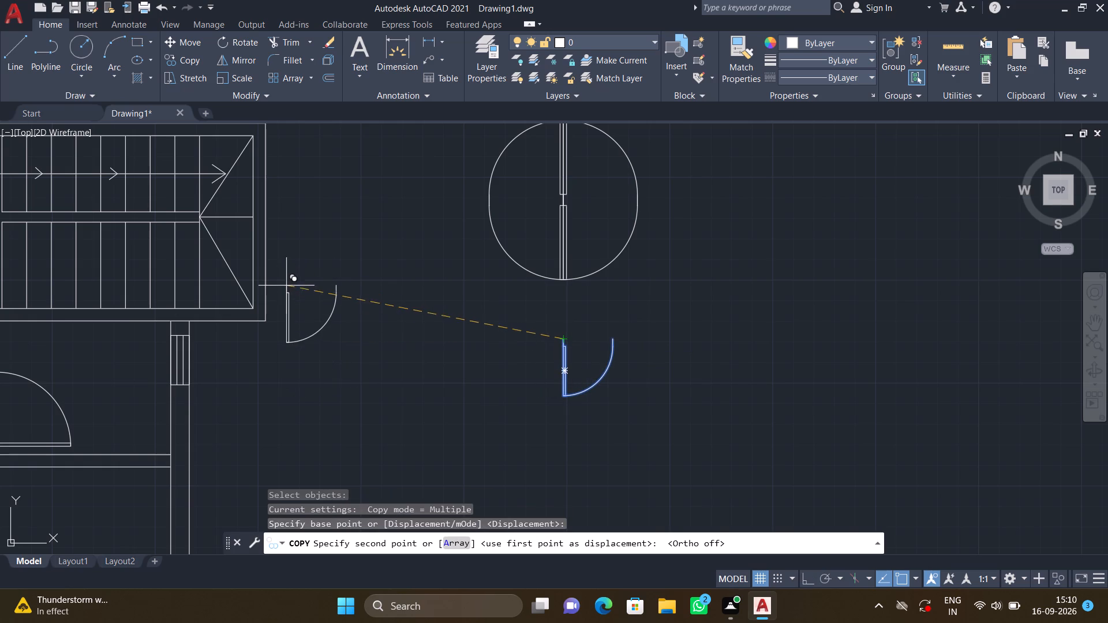
pyautogui.scroll(-2, 287, 288)
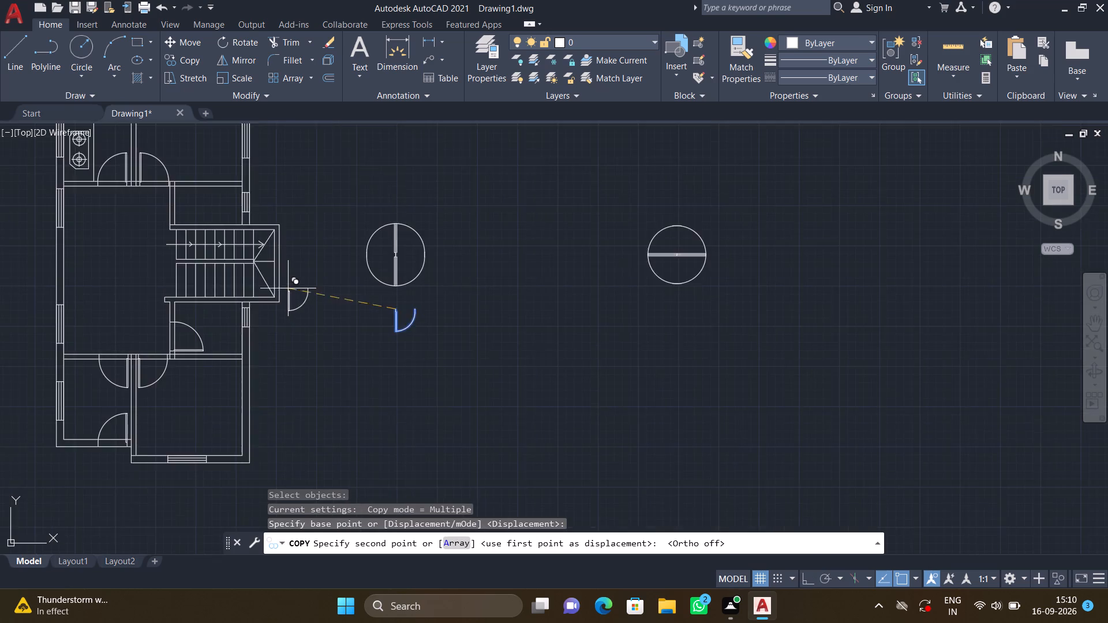
pyautogui.scroll(-1, 289, 288)
pyautogui.moveTo(53, 384); pyautogui.dragTo(53, 384, button='middle')
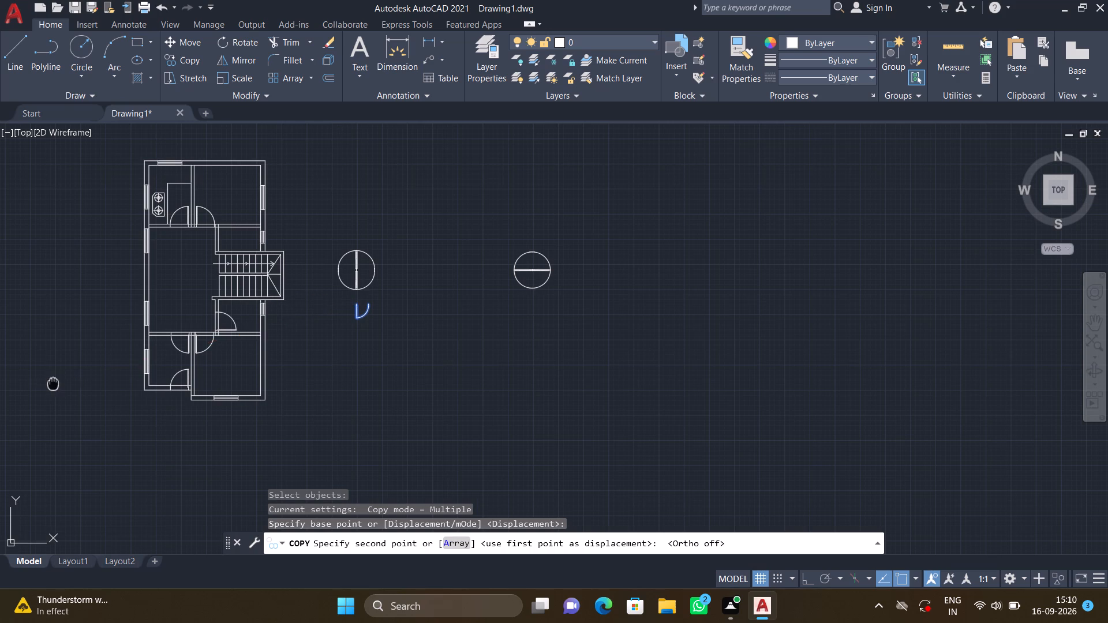
pyautogui.moveTo(53, 384); pyautogui.dragTo(127, 364, button='middle')
pyautogui.scroll(2, 309, 213)
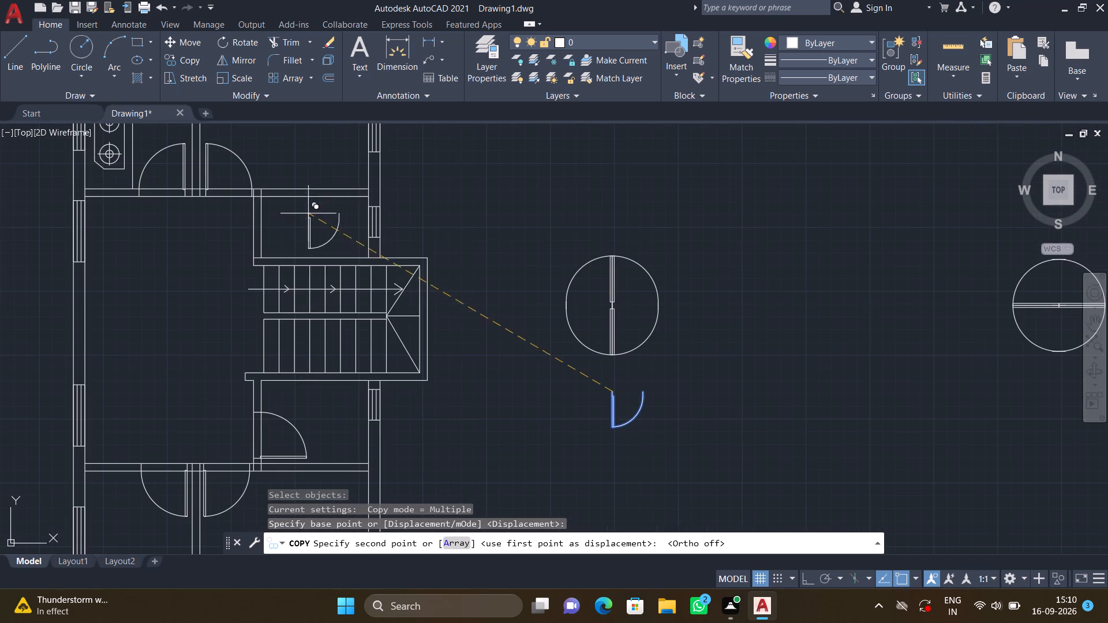
pyautogui.moveTo(281, 211); pyautogui.dragTo(268, 263, button='middle')
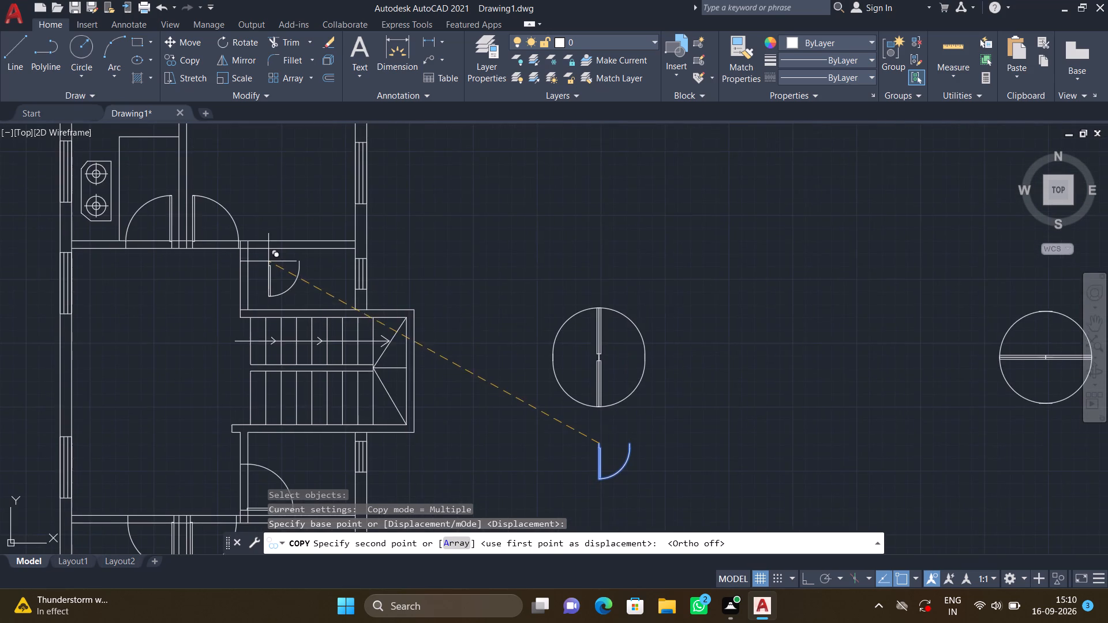
pyautogui.scroll(2, 269, 257)
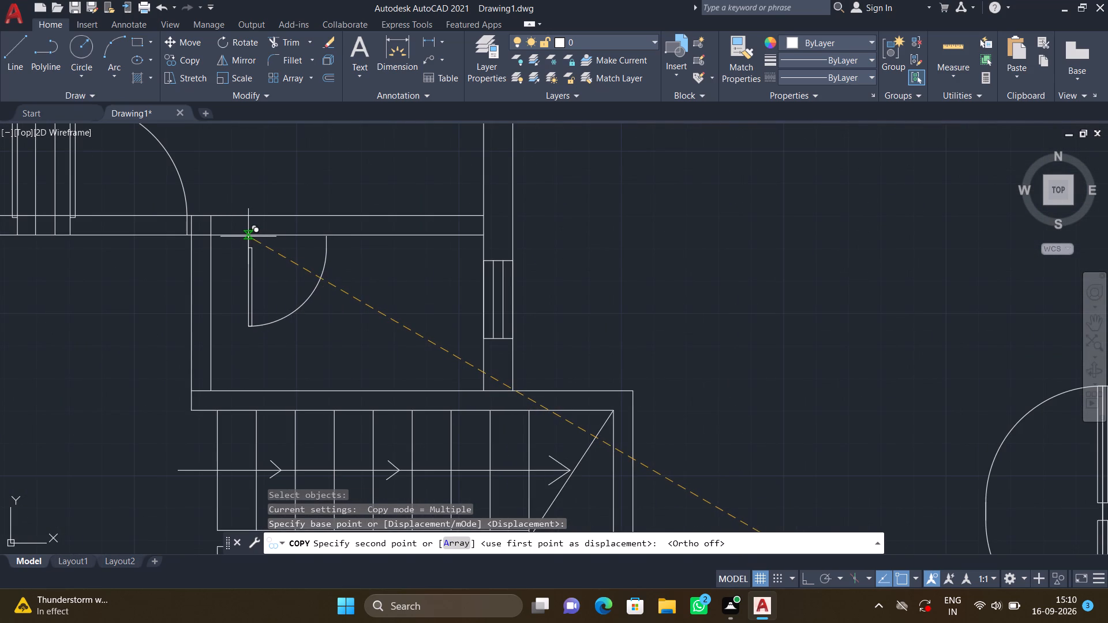
pyautogui.scroll(1, 247, 233)
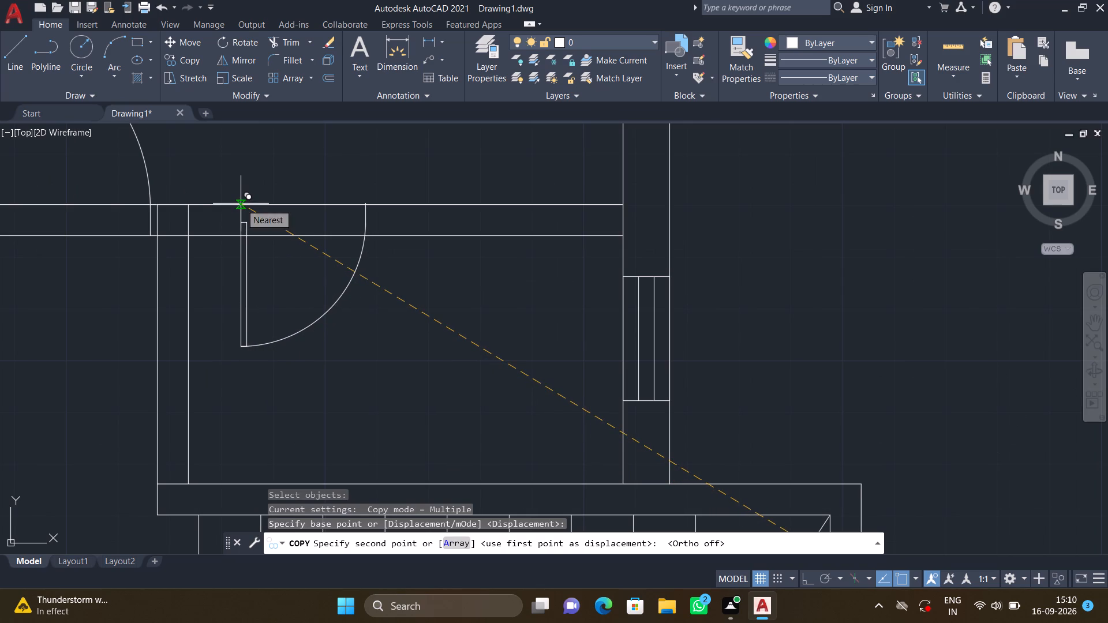
pyautogui.click(208, 205)
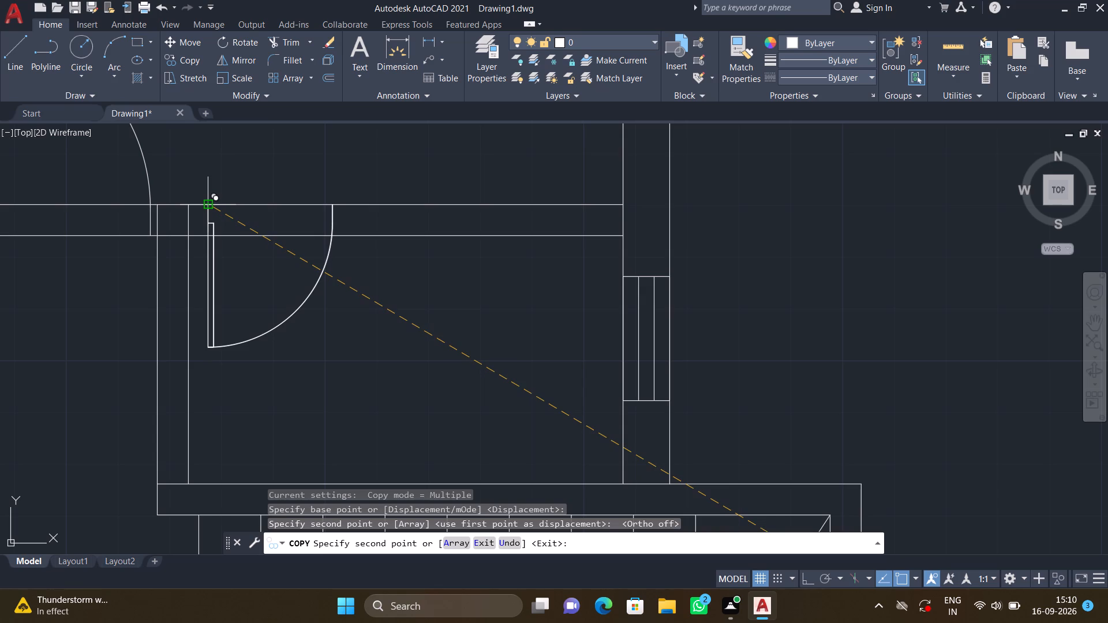
pyautogui.press('Return')
# Delete the 3' door in the west wall of the small room south of the stairs.
pyautogui.scroll(5, 322, 198)
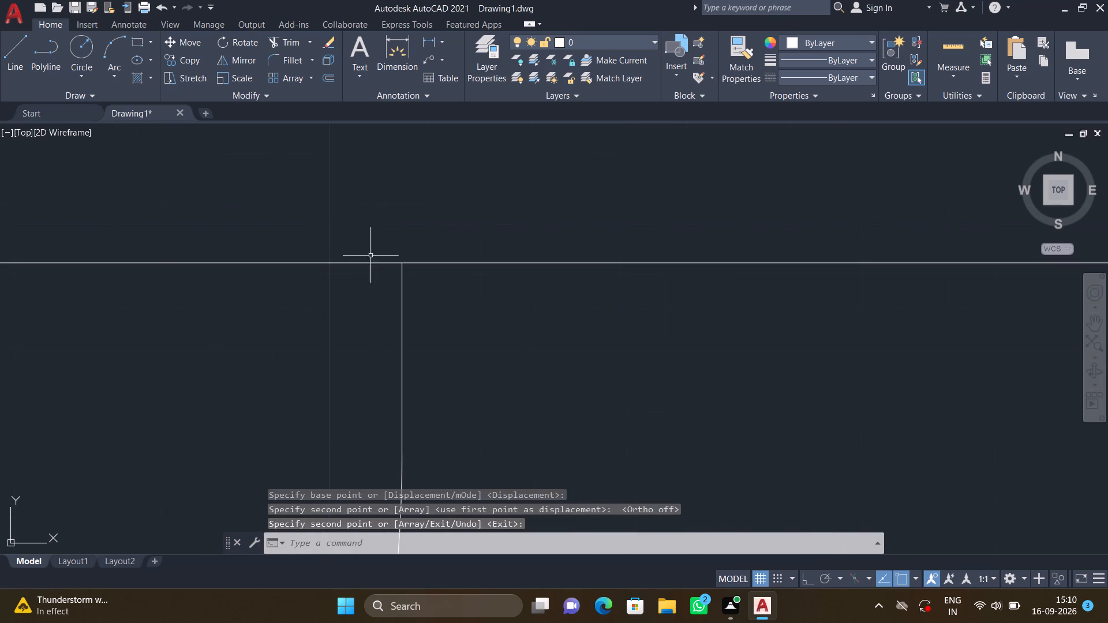
pyautogui.scroll(4, 419, 258)
pyautogui.scroll(4, 276, 291)
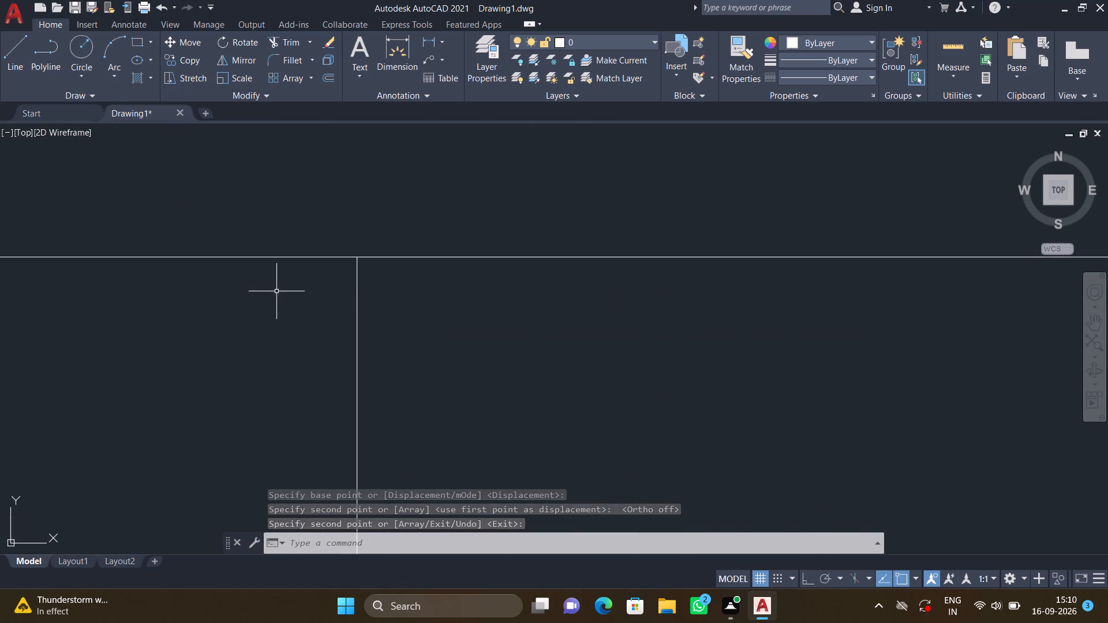
pyautogui.scroll(-18, 276, 291)
pyautogui.moveTo(283, 334); pyautogui.dragTo(281, 332, button='middle')
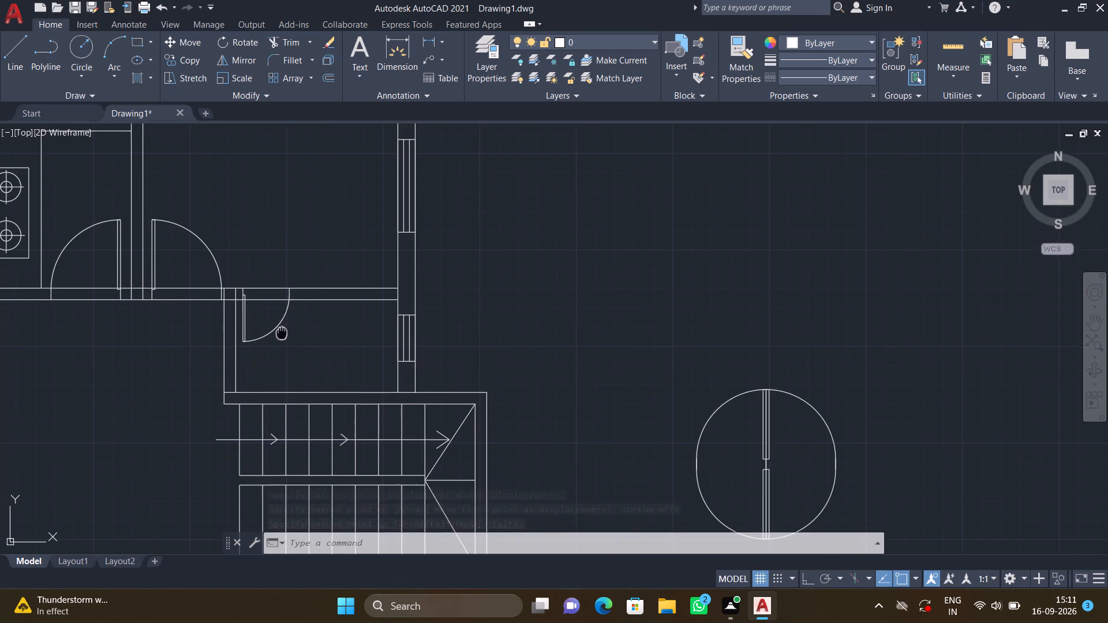
pyautogui.moveTo(281, 332); pyautogui.dragTo(291, 205, button='middle')
pyautogui.scroll(-3, 292, 216)
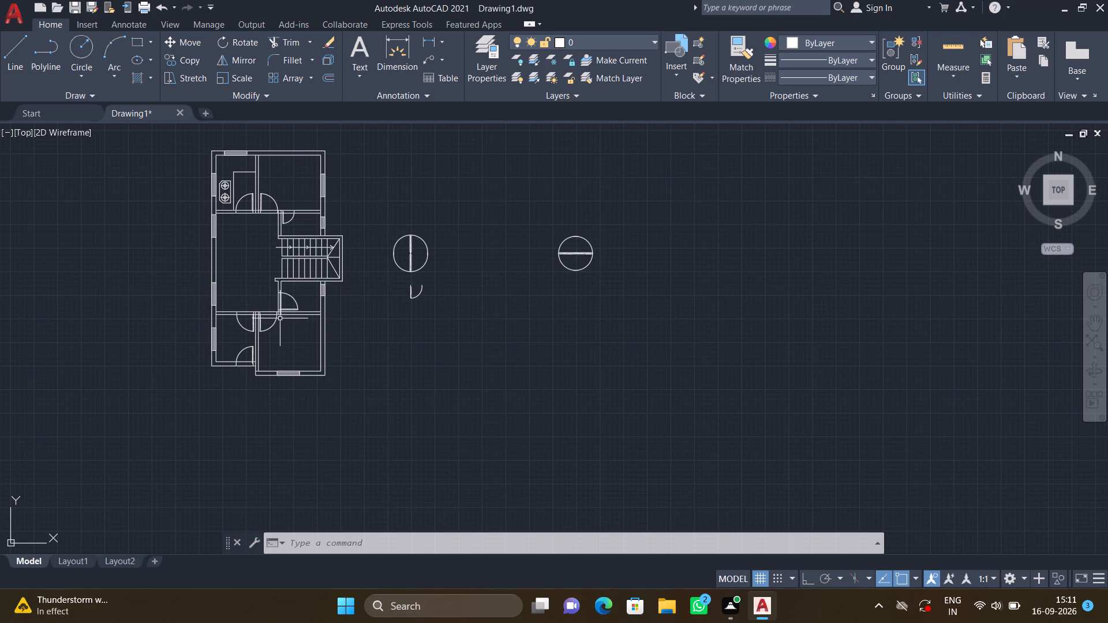
pyautogui.scroll(4, 270, 311)
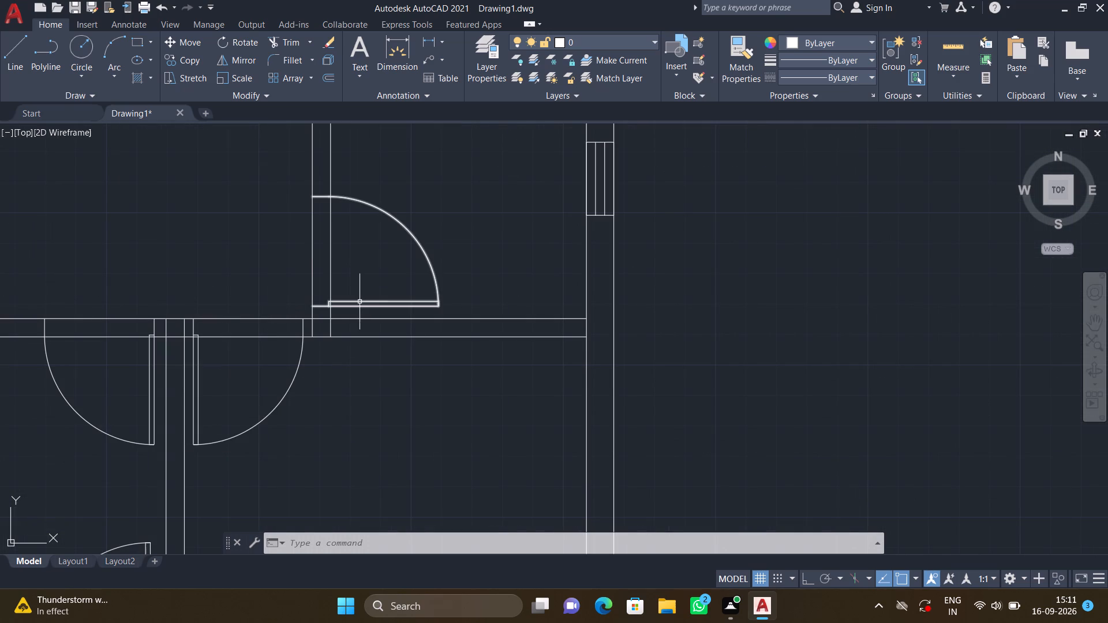
pyautogui.click(360, 302)
pyautogui.press('Delete')
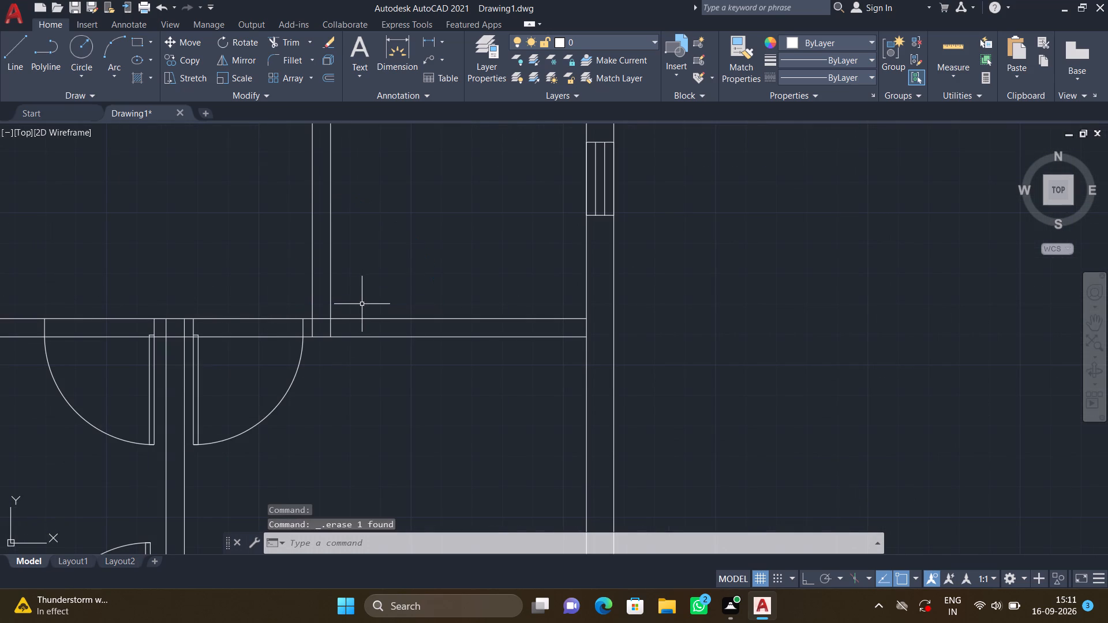
# Rotate the spare 2' door below the set by 90° counterclockwise about its upper-west corner so its leaf lies horizontal.
pyautogui.scroll(-4, 362, 304)
pyautogui.scroll(2, 476, 293)
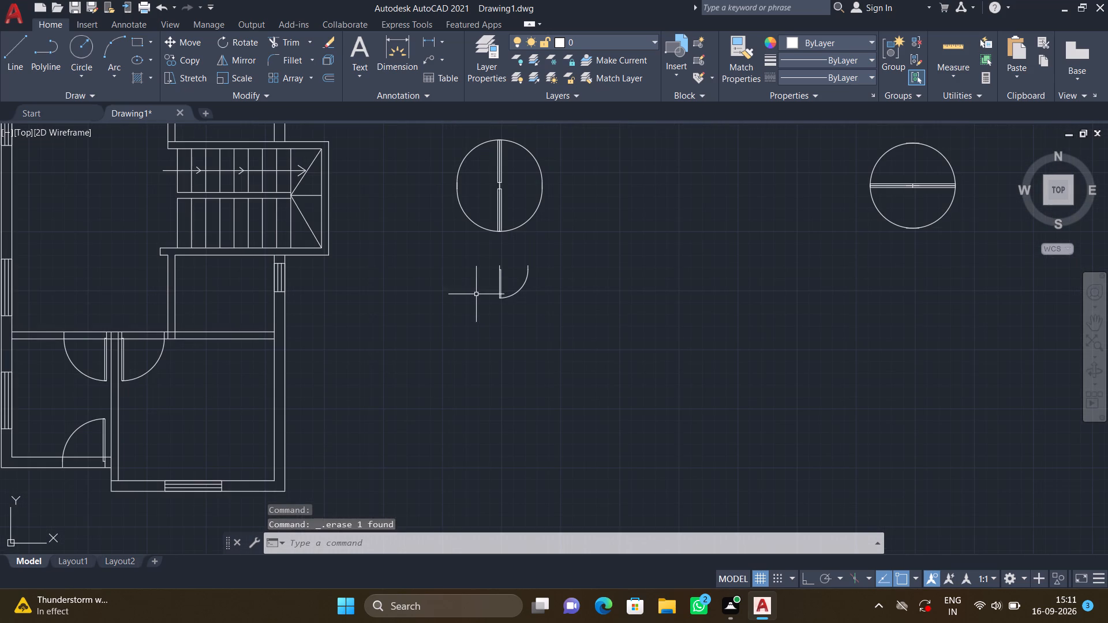
pyautogui.press('F8')
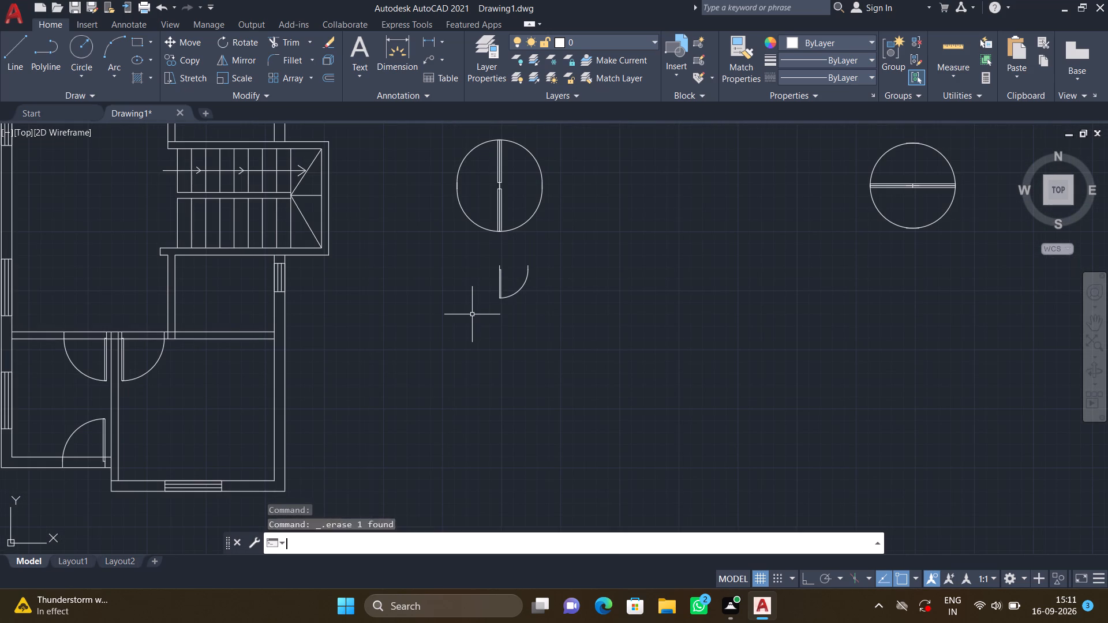
pyautogui.write('RO')
pyautogui.press('Return')
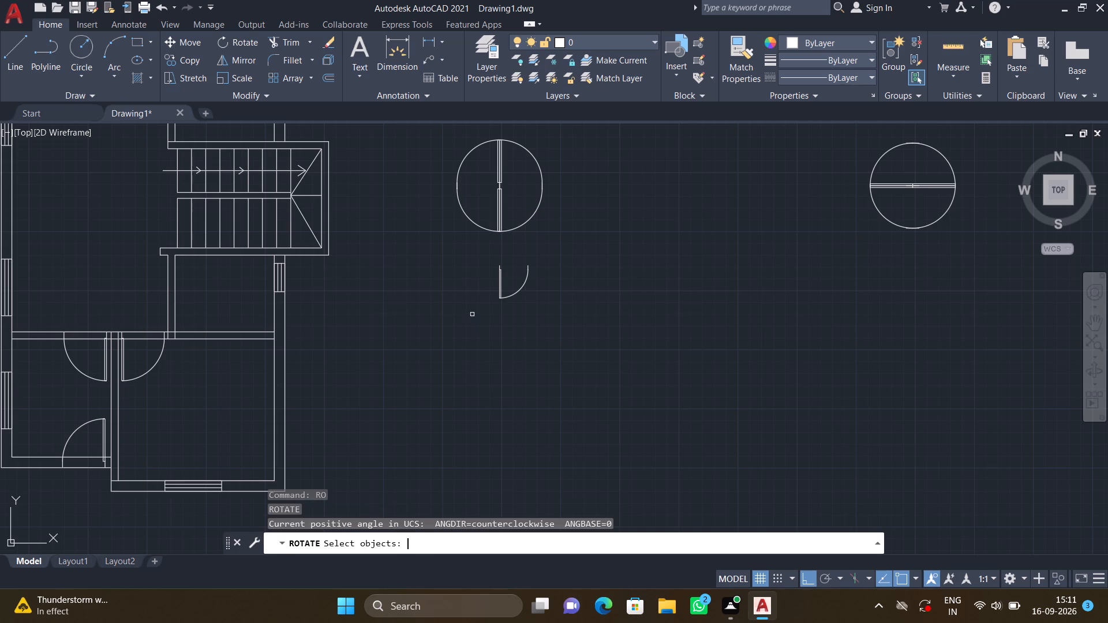
pyautogui.click(502, 272)
pyautogui.press('Return')
pyautogui.click(499, 265)
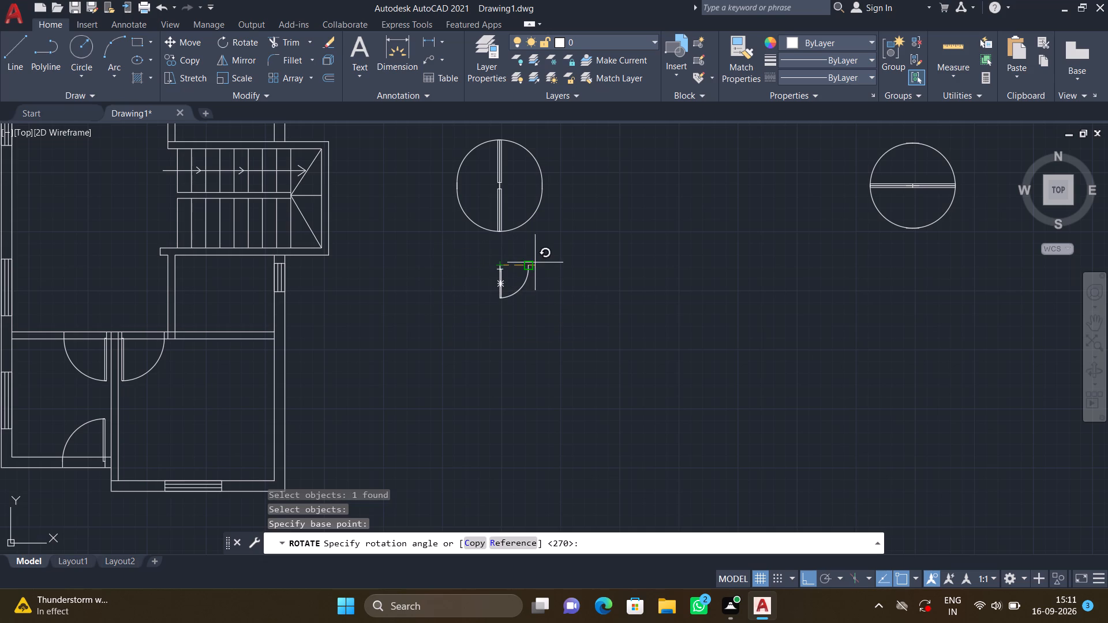
pyautogui.click(496, 242)
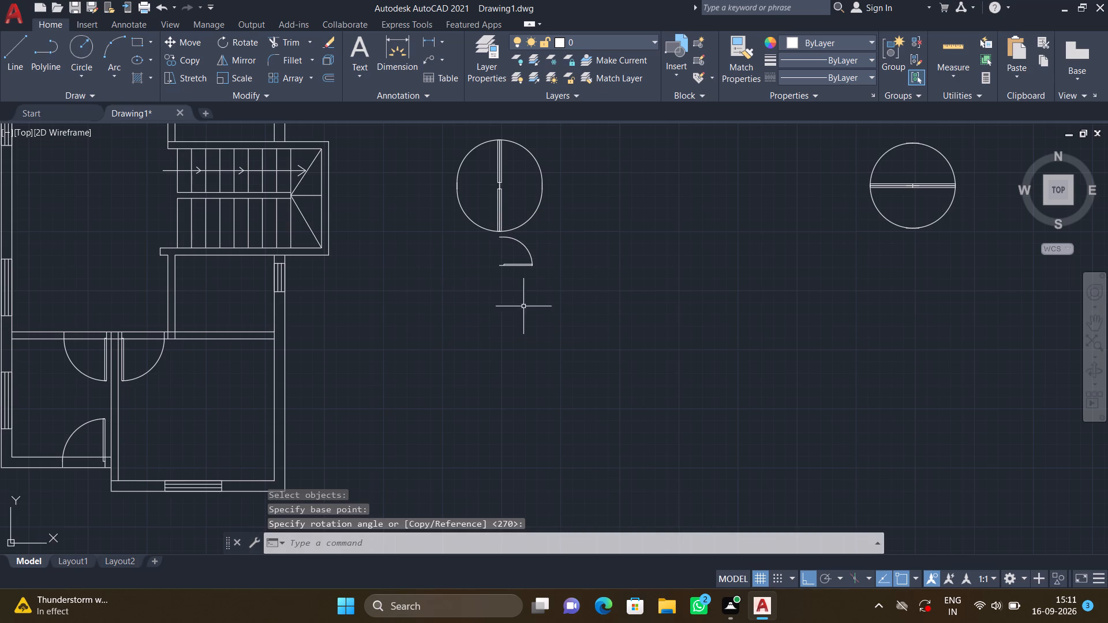
# Copy the rotated 2' door onto the outer line of the west wall of the small room south of the stairs, near its south wall.
pyautogui.scroll(2, 521, 287)
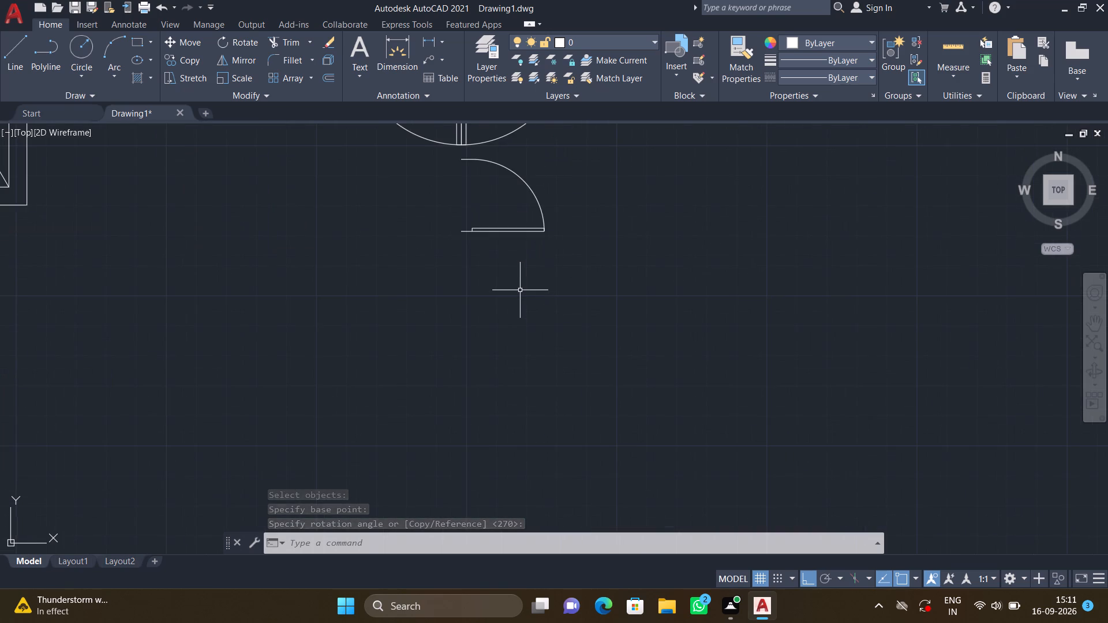
pyautogui.scroll(-2, 520, 294)
pyautogui.write('CO')
pyautogui.press('Return')
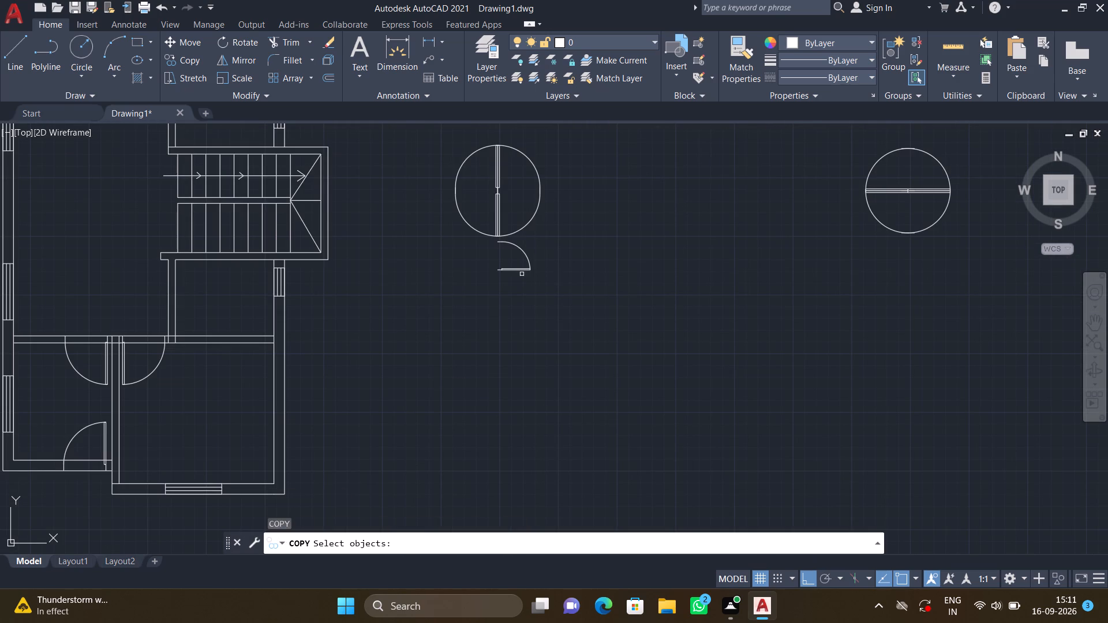
pyautogui.click(519, 271)
pyautogui.press('Return')
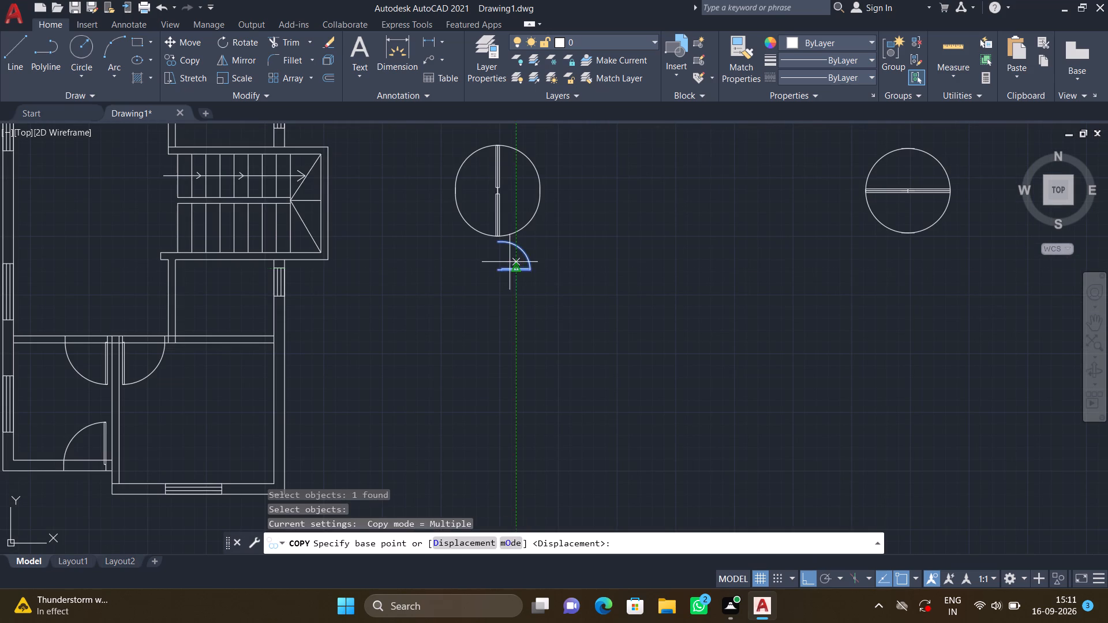
pyautogui.click(495, 272)
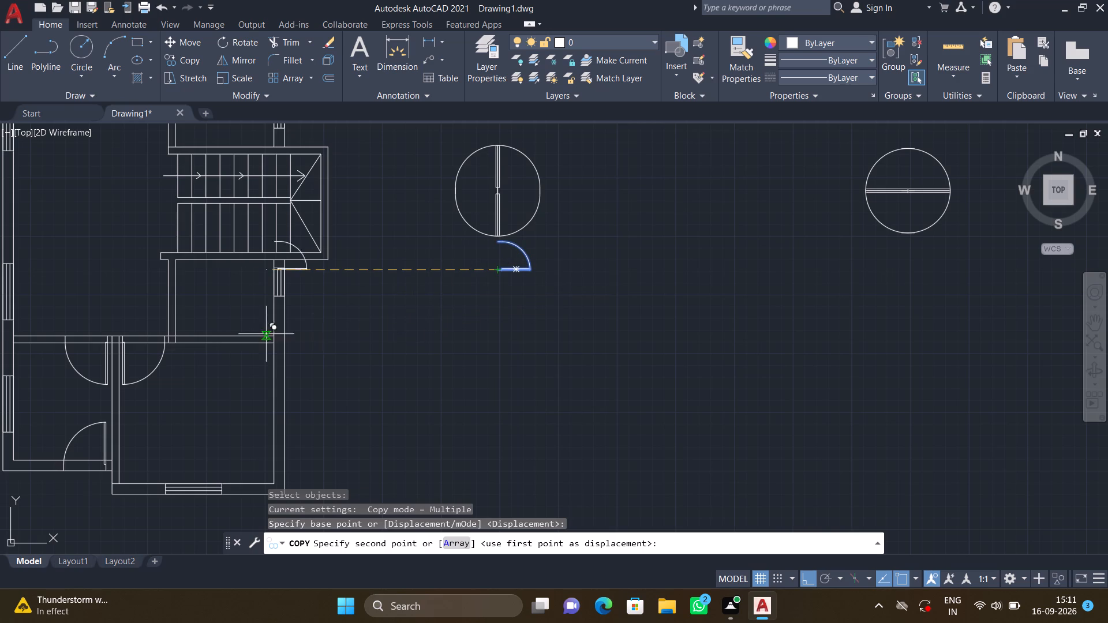
pyautogui.press('F8')
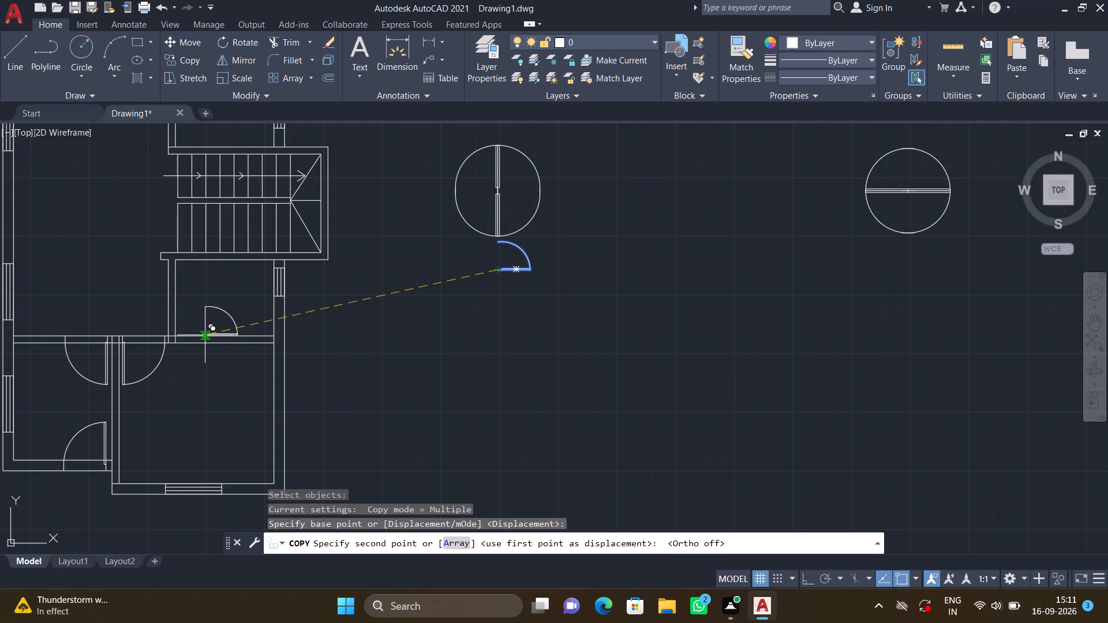
pyautogui.scroll(2, 158, 331)
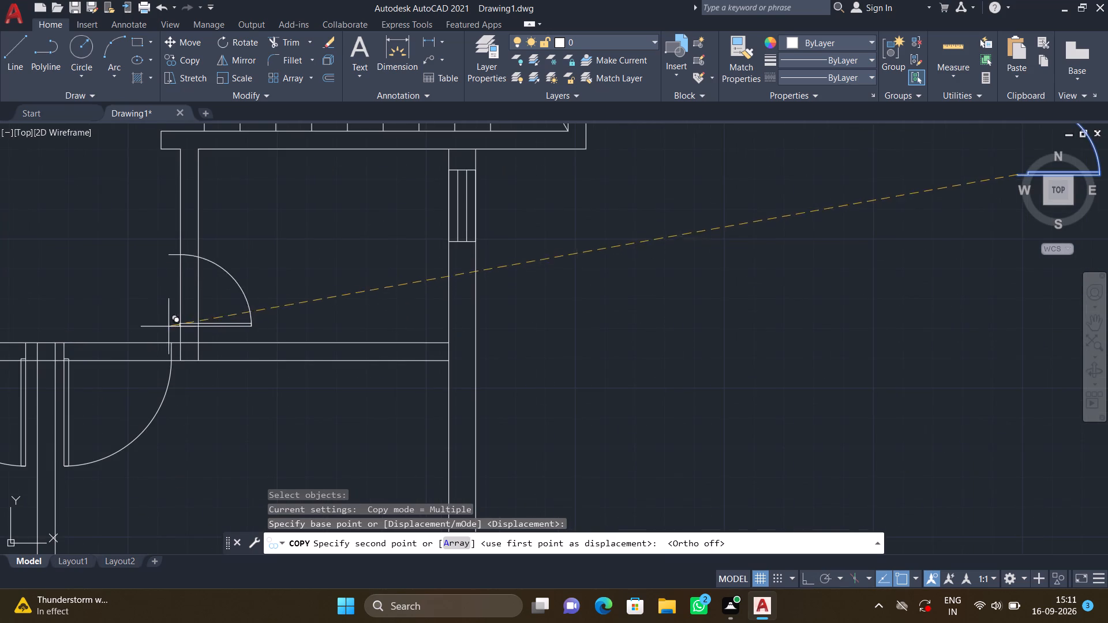
pyautogui.moveTo(172, 322); pyautogui.dragTo(229, 284, button='middle')
pyautogui.scroll(2, 242, 277)
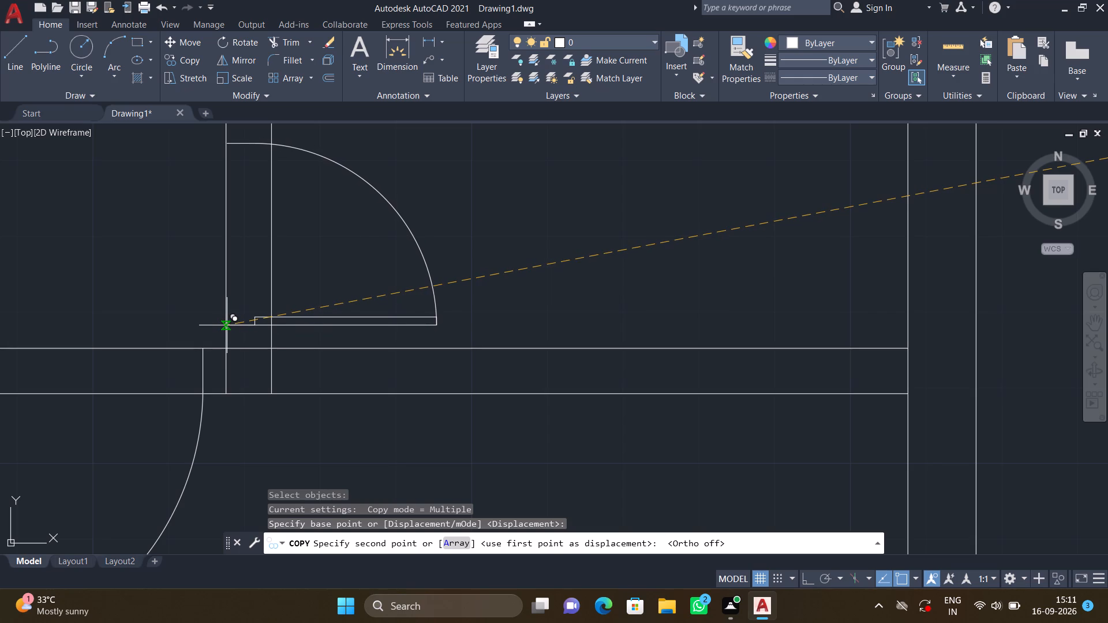
pyautogui.click(227, 325)
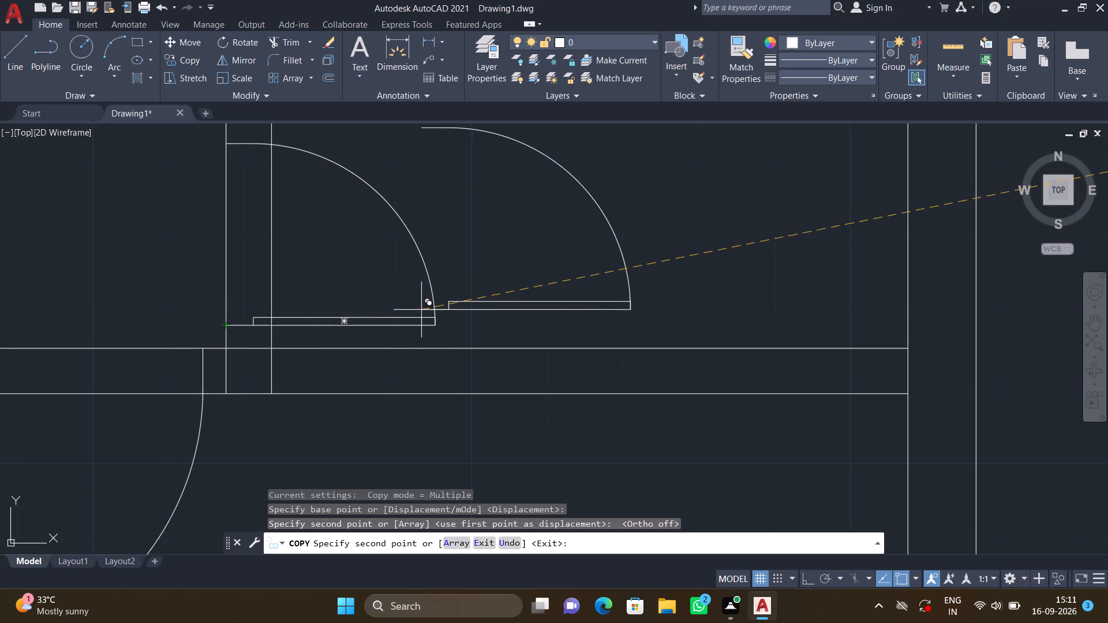
pyautogui.press('Return')
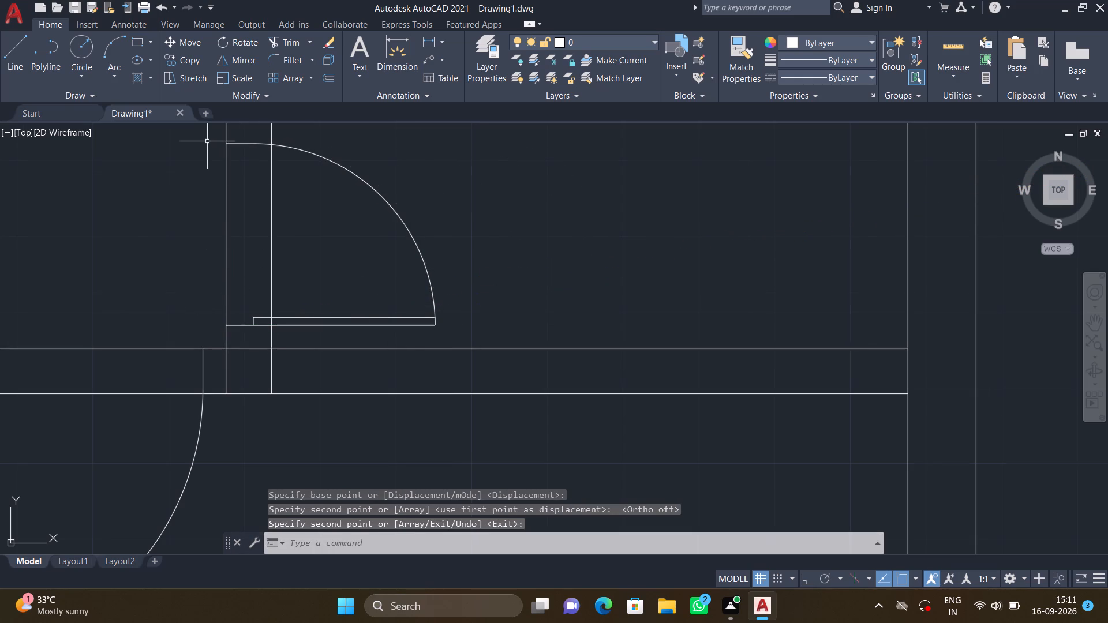
# Examine how the new 2' door meets the west wall lines of the small room south of the stairs.
pyautogui.scroll(4, 207, 141)
pyautogui.scroll(4, 315, 155)
pyautogui.scroll(-6, 384, 206)
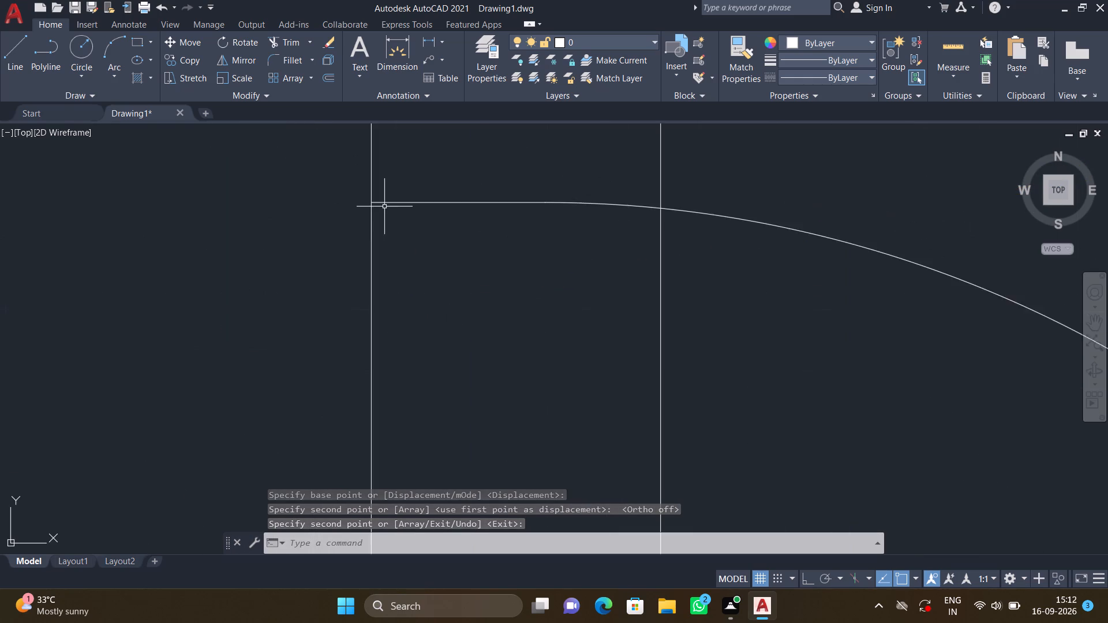
pyautogui.scroll(-3, 384, 207)
pyautogui.moveTo(362, 284); pyautogui.dragTo(350, 235, button='middle')
pyautogui.scroll(2, 383, 279)
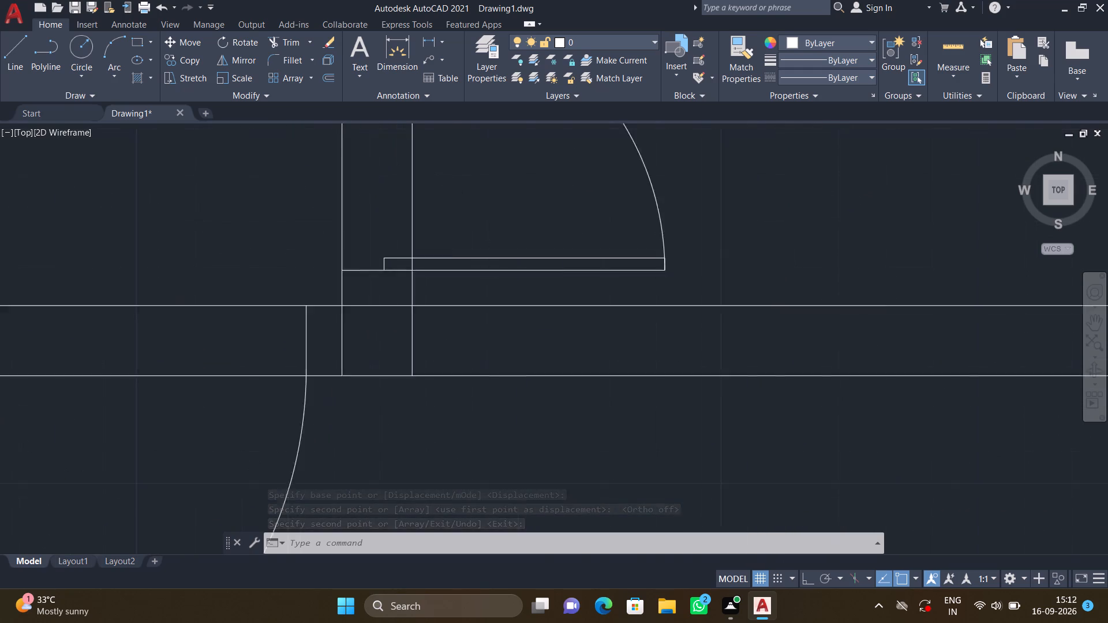
pyautogui.scroll(3, 383, 279)
pyautogui.scroll(-9, 383, 277)
pyautogui.moveTo(446, 252); pyautogui.dragTo(428, 271, button='middle')
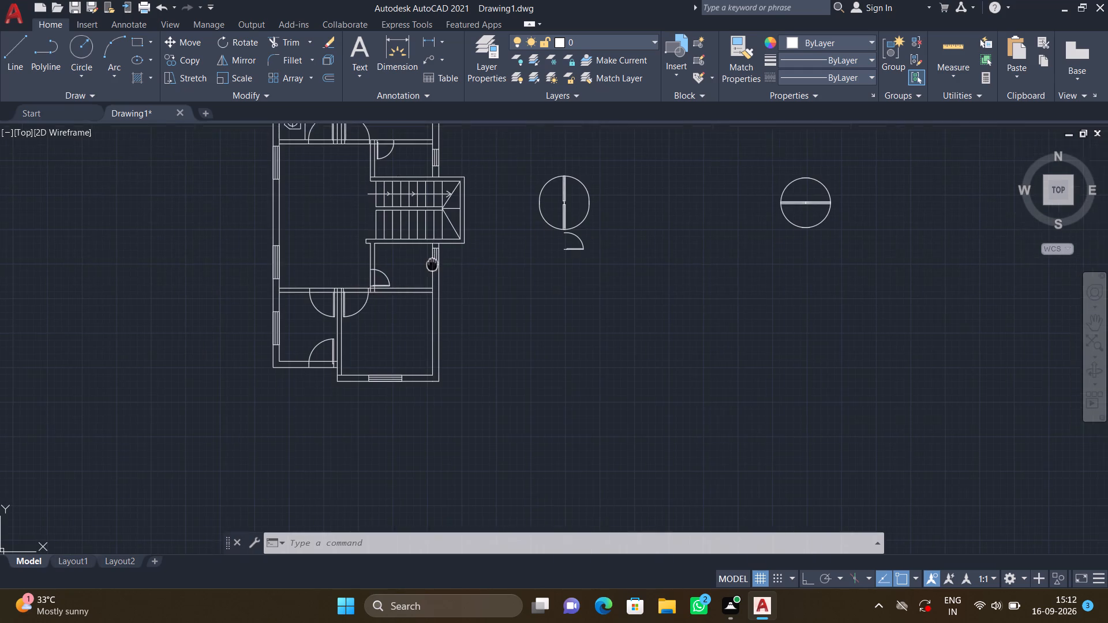
pyautogui.moveTo(428, 271); pyautogui.dragTo(388, 320, button='middle')
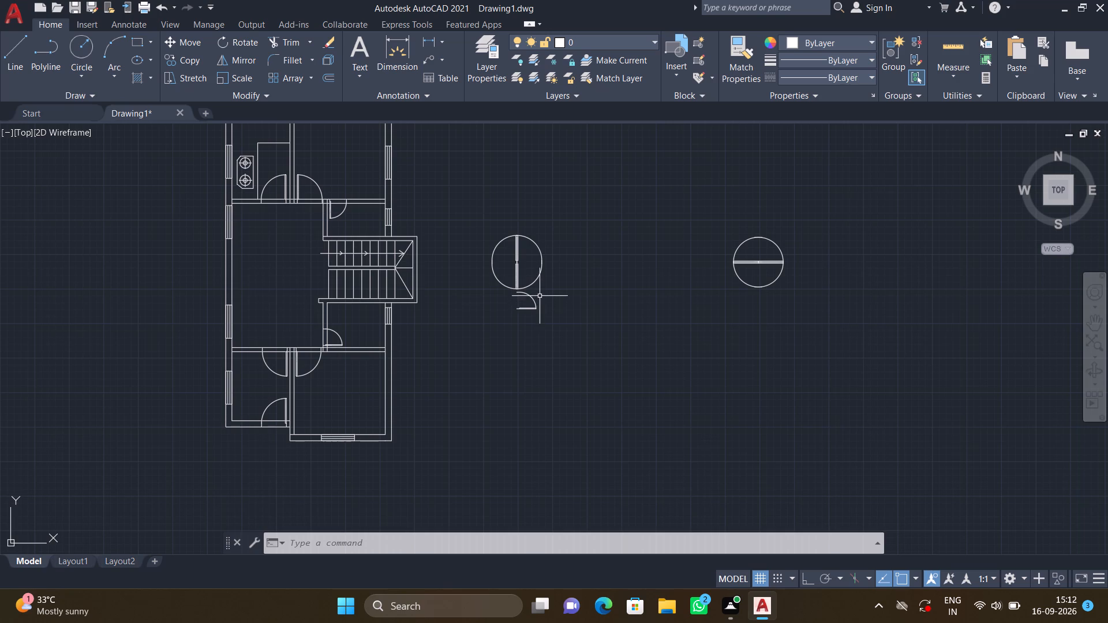
# Delete the spare door blocks and their circles east of the floor plan.
pyautogui.scroll(-1, 540, 296)
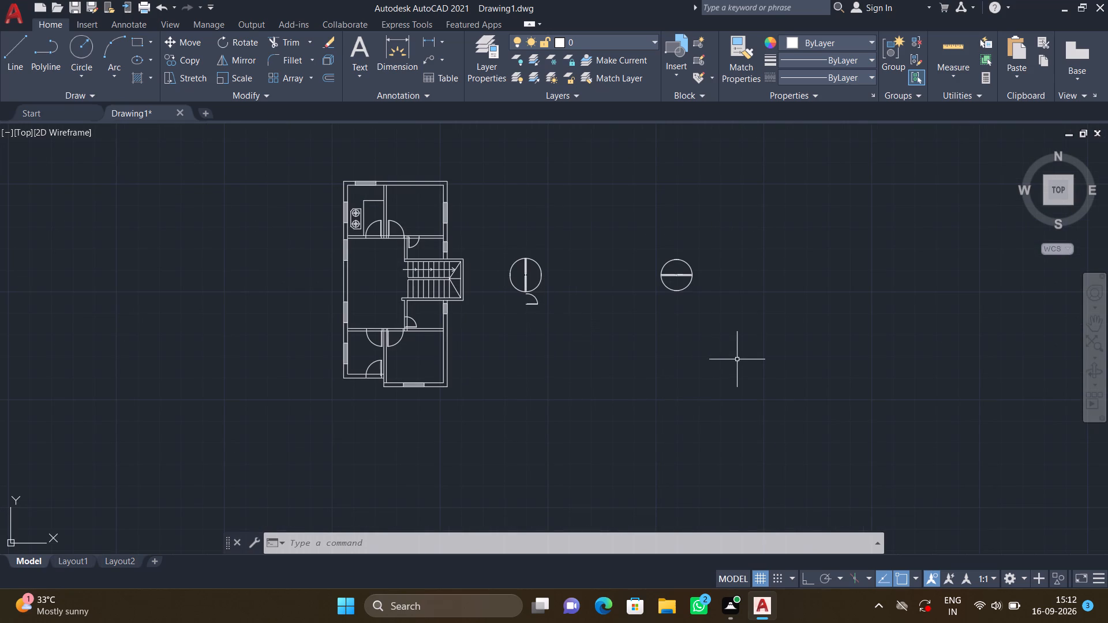
pyautogui.moveTo(736, 357); pyautogui.dragTo(731, 348)
pyautogui.click(488, 198)
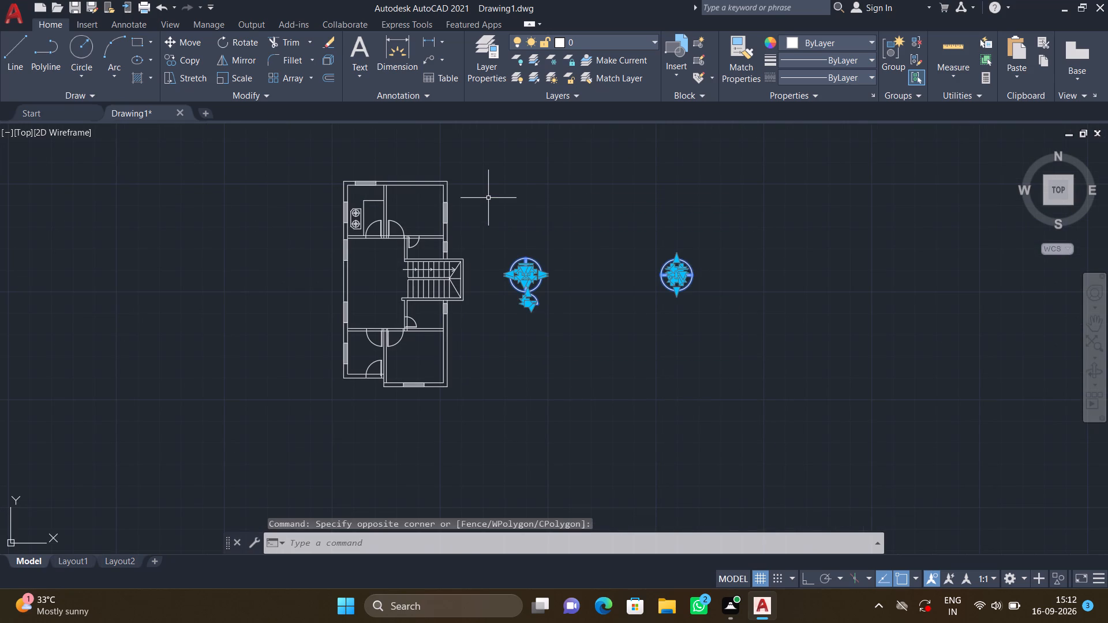
pyautogui.press('Delete')
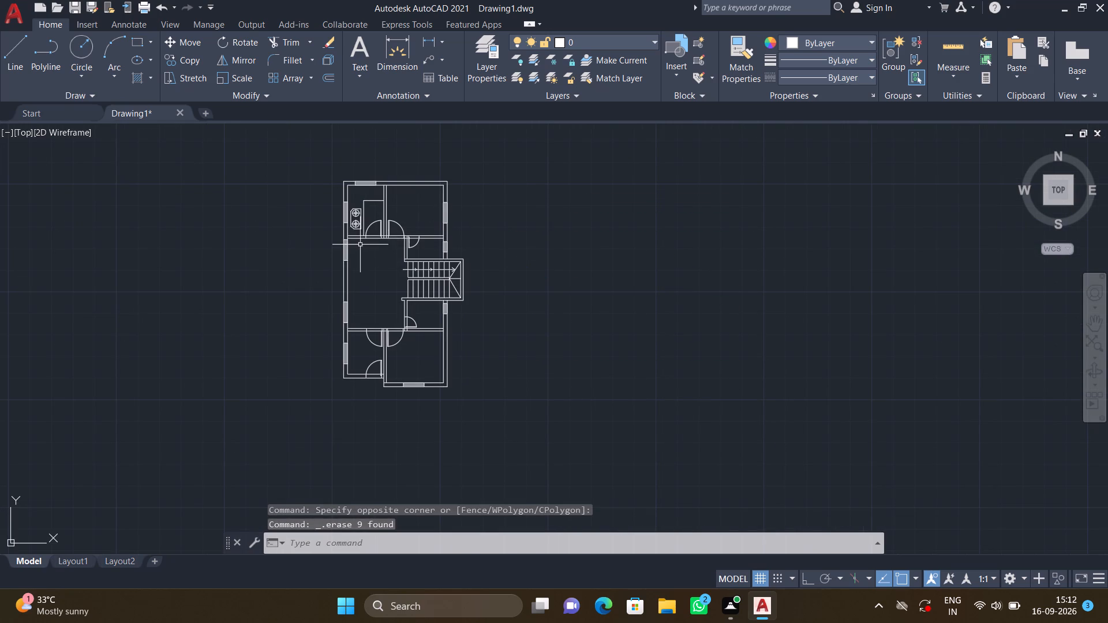
# Trim the upper line of the kitchen's south wall across the kitchen door opening.
pyautogui.scroll(2, 361, 242)
pyautogui.press('t')
pyautogui.press('r')
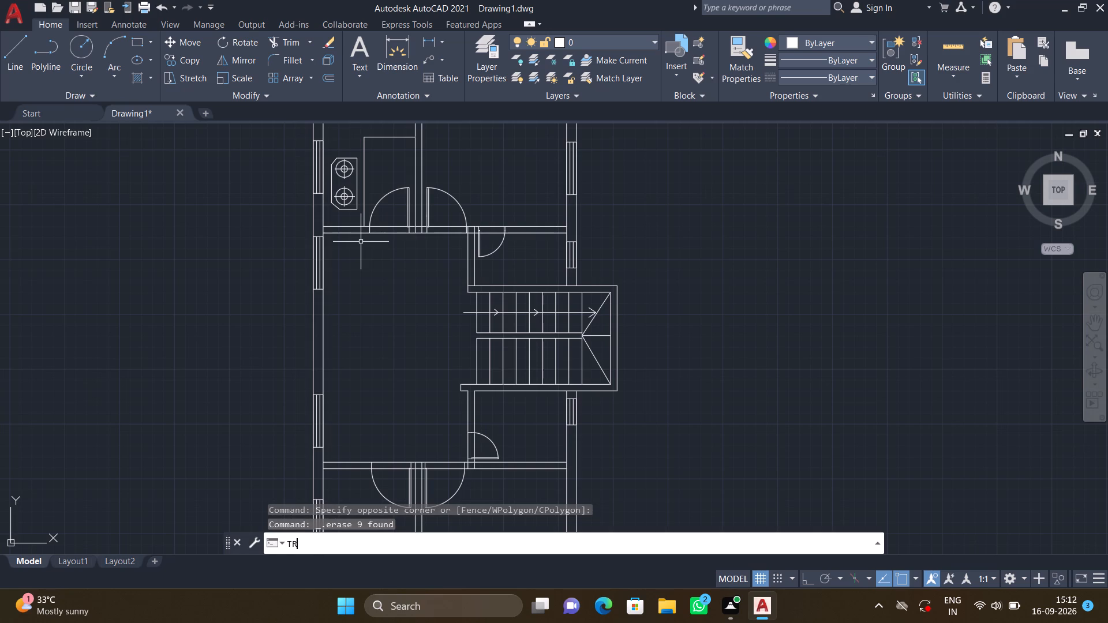
pyautogui.press('Return')
pyautogui.moveTo(360, 242); pyautogui.dragTo(357, 261, button='middle')
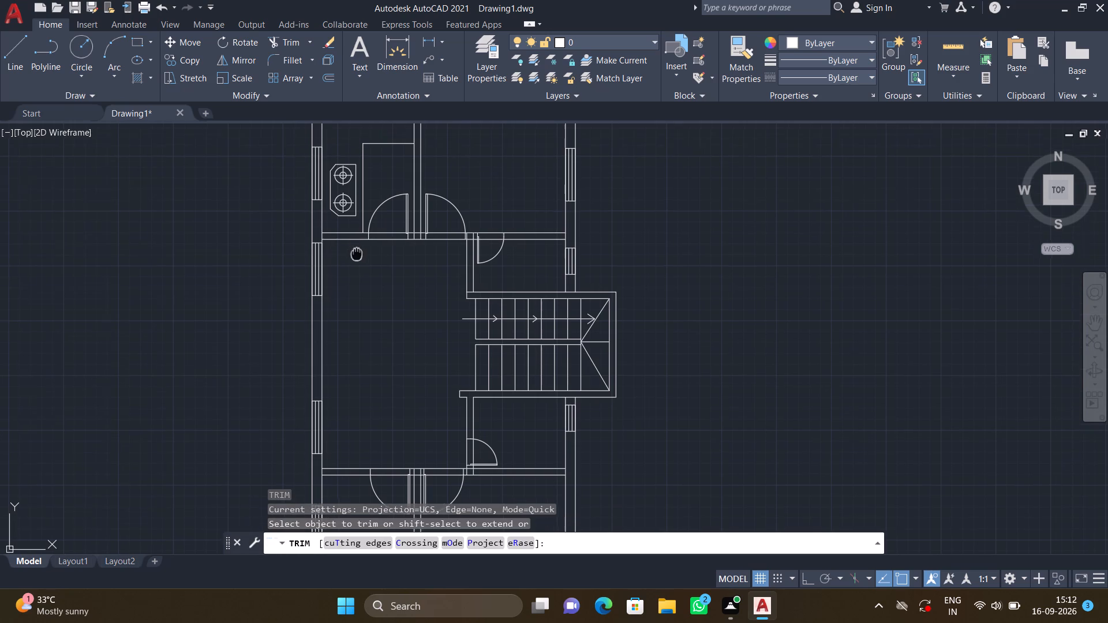
pyautogui.moveTo(357, 261); pyautogui.dragTo(345, 309, button='middle')
pyautogui.scroll(2, 376, 282)
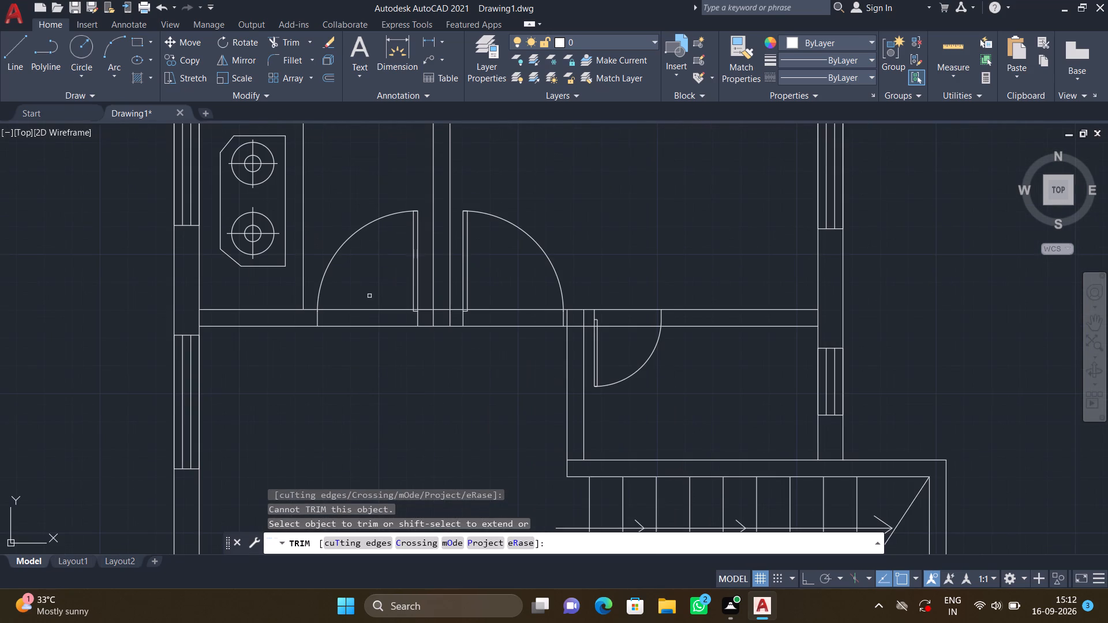
pyautogui.click(359, 294)
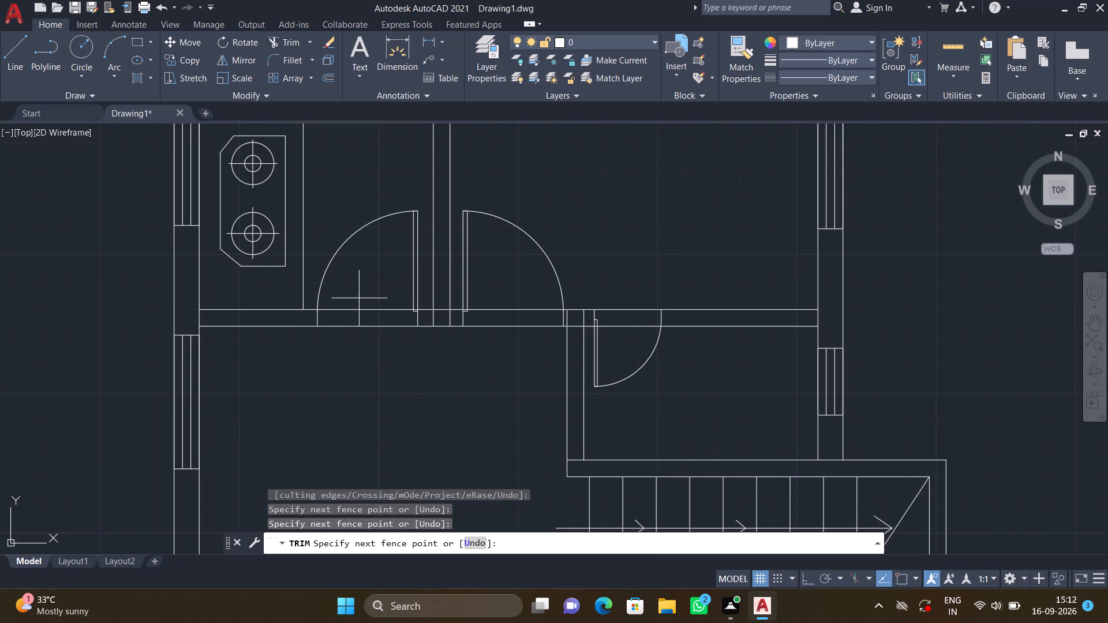
pyautogui.click(366, 314)
# Trim the overlapping wall lines where the partition between the kitchen and the room to its east meets their south wall.
pyautogui.scroll(2, 435, 319)
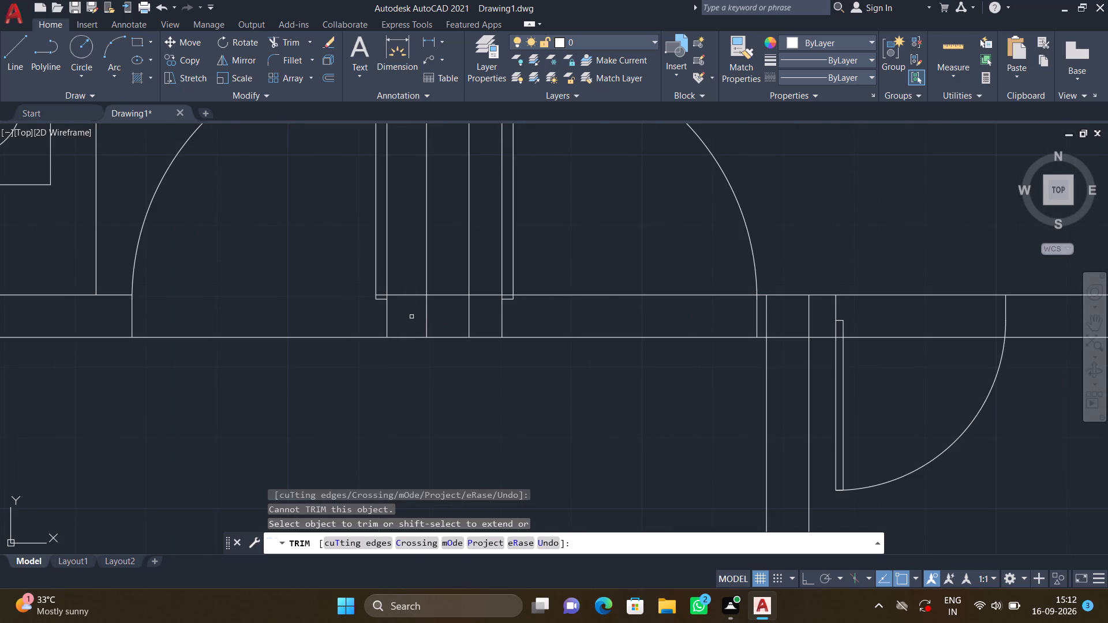
pyautogui.click(411, 317)
pyautogui.click(441, 312)
pyautogui.click(438, 282)
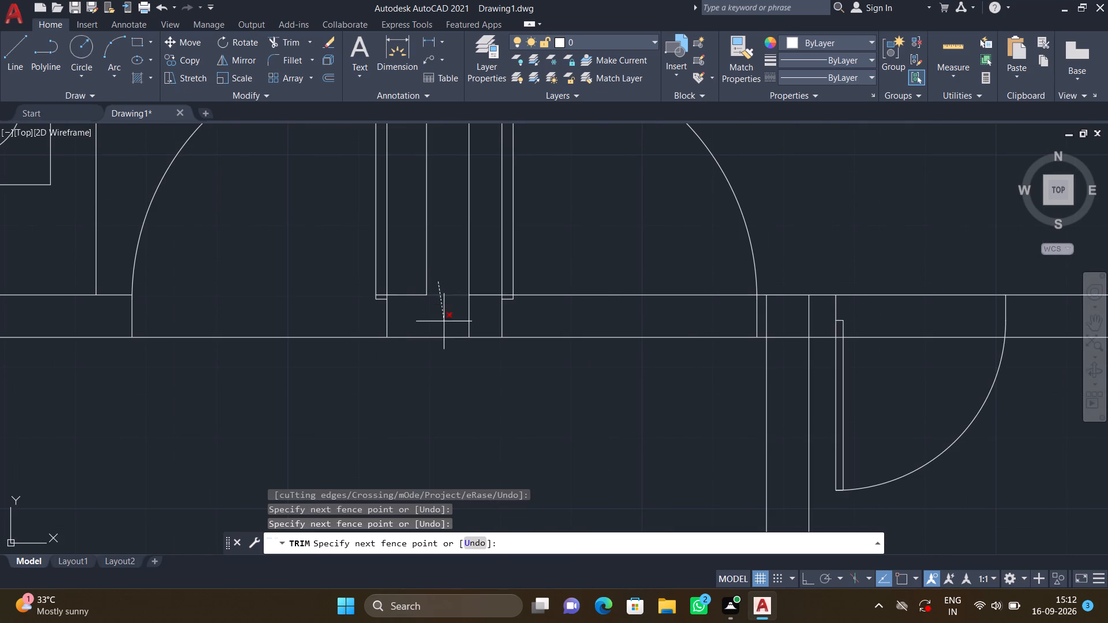
pyautogui.click(444, 321)
pyautogui.click(447, 317)
pyautogui.click(481, 315)
# Trim the upper south wall line across the door opening of the room east of the kitchen.
pyautogui.scroll(-1, 474, 314)
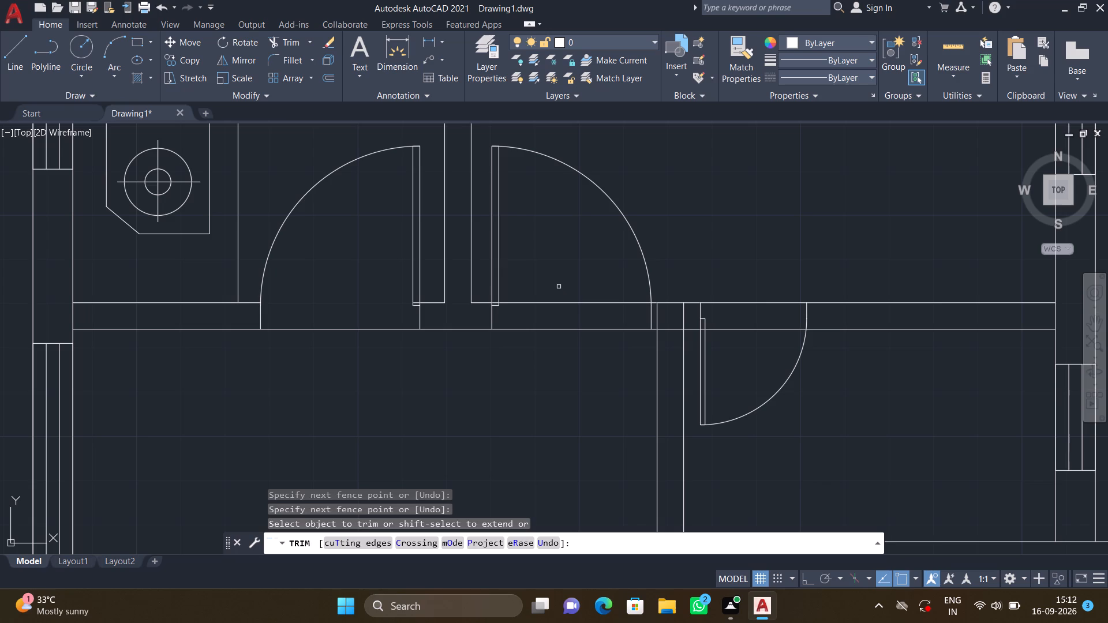
pyautogui.click(558, 287)
pyautogui.click(563, 309)
# Trim the overlapping wall lines where the west wall of the small room north of the stairs meets its top wall.
pyautogui.moveTo(611, 304); pyautogui.dragTo(388, 295, button='middle')
pyautogui.scroll(2, 429, 303)
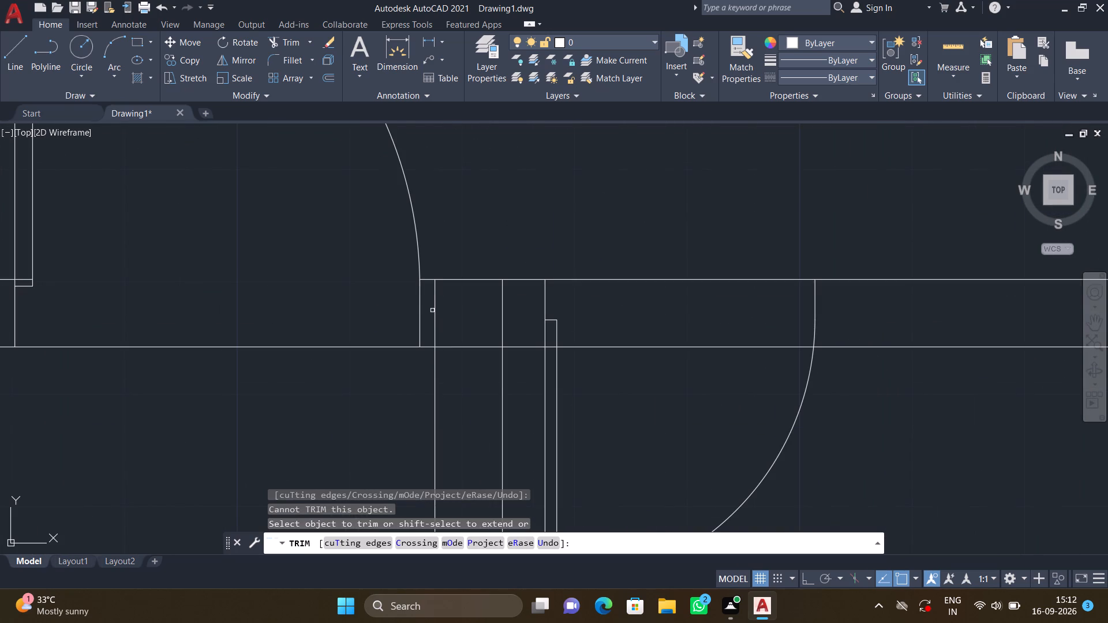
pyautogui.scroll(2, 436, 318)
pyautogui.click(415, 321)
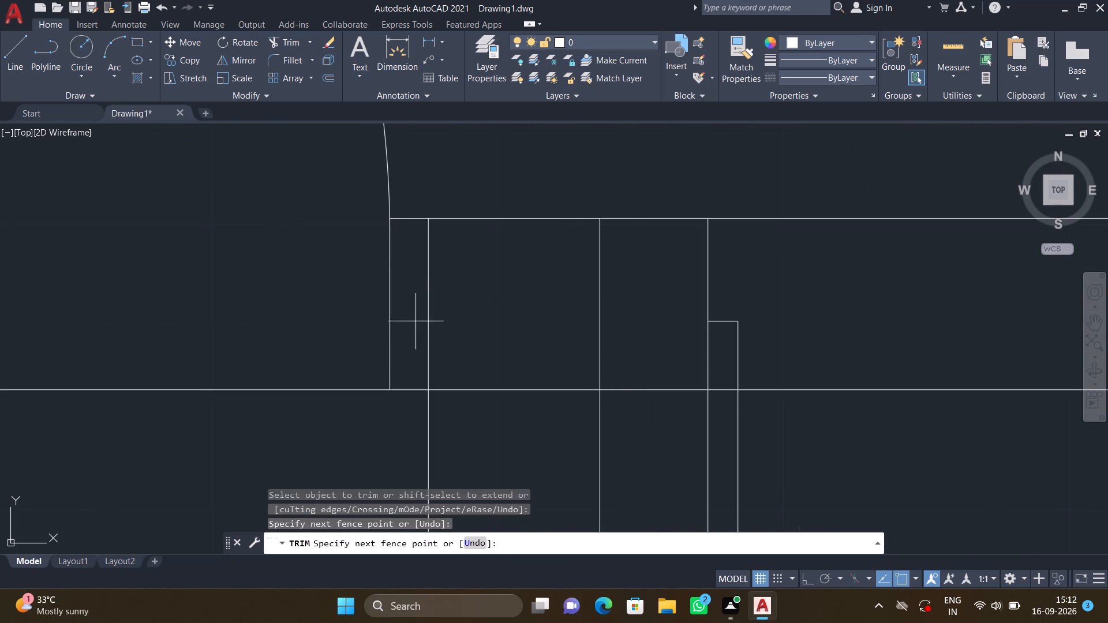
pyautogui.click(467, 320)
pyautogui.click(506, 336)
pyautogui.click(504, 418)
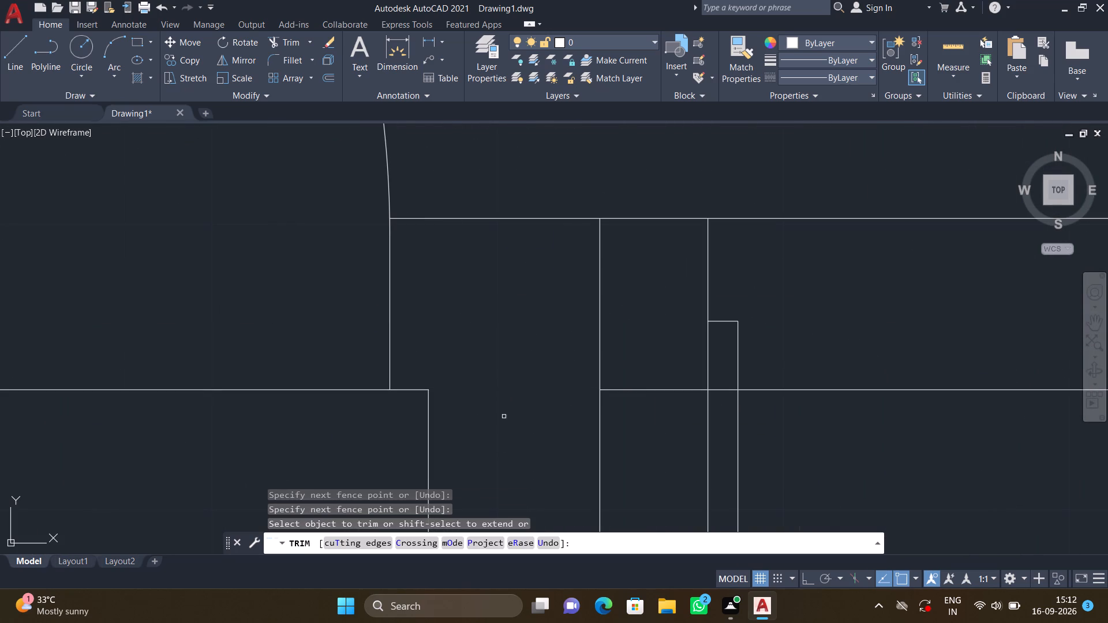
pyautogui.click(527, 335)
pyautogui.click(638, 321)
# Trim both top wall lines across the 2' door opening of the small room north of the stairs.
pyautogui.scroll(-2, 572, 335)
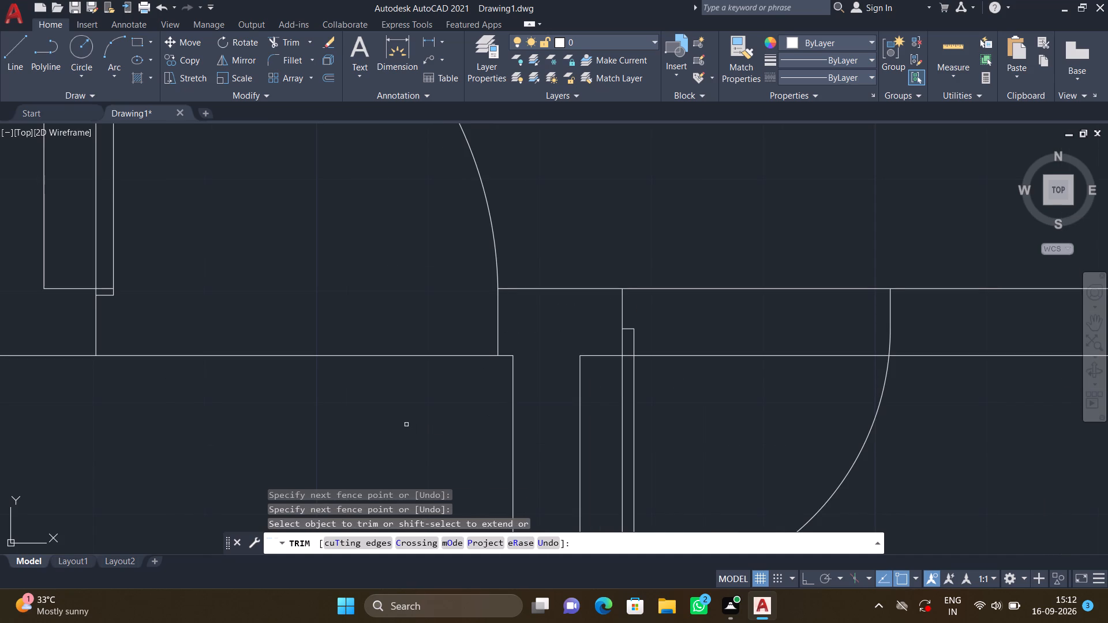
pyautogui.click(748, 334)
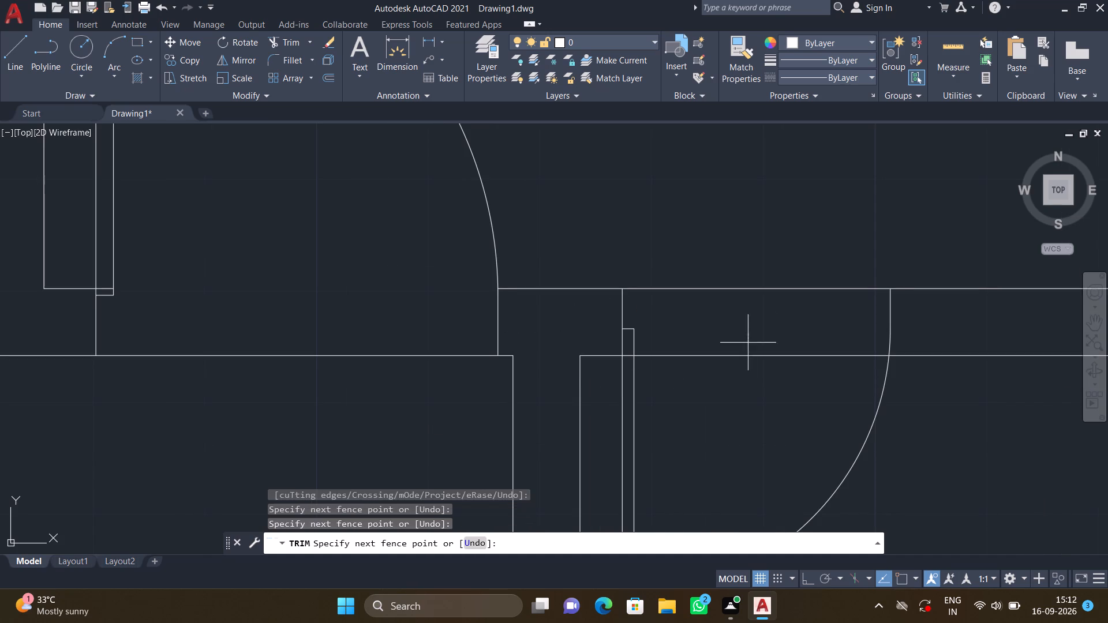
pyautogui.click(749, 380)
pyautogui.scroll(-2, 748, 378)
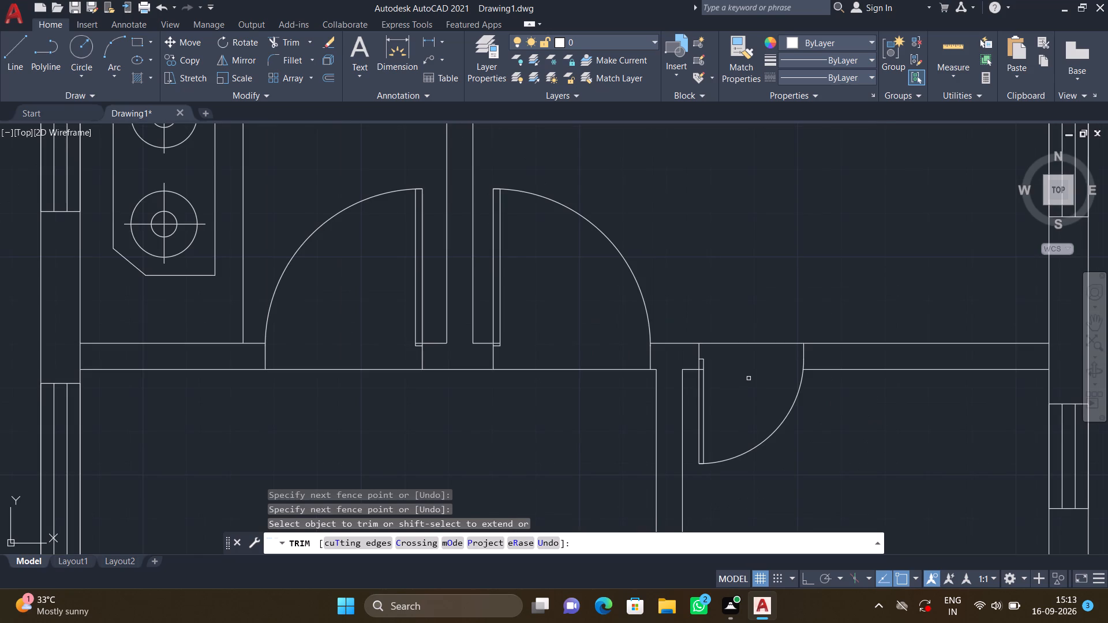
pyautogui.moveTo(747, 376); pyautogui.dragTo(713, 267, button='middle')
pyautogui.scroll(-1, 706, 287)
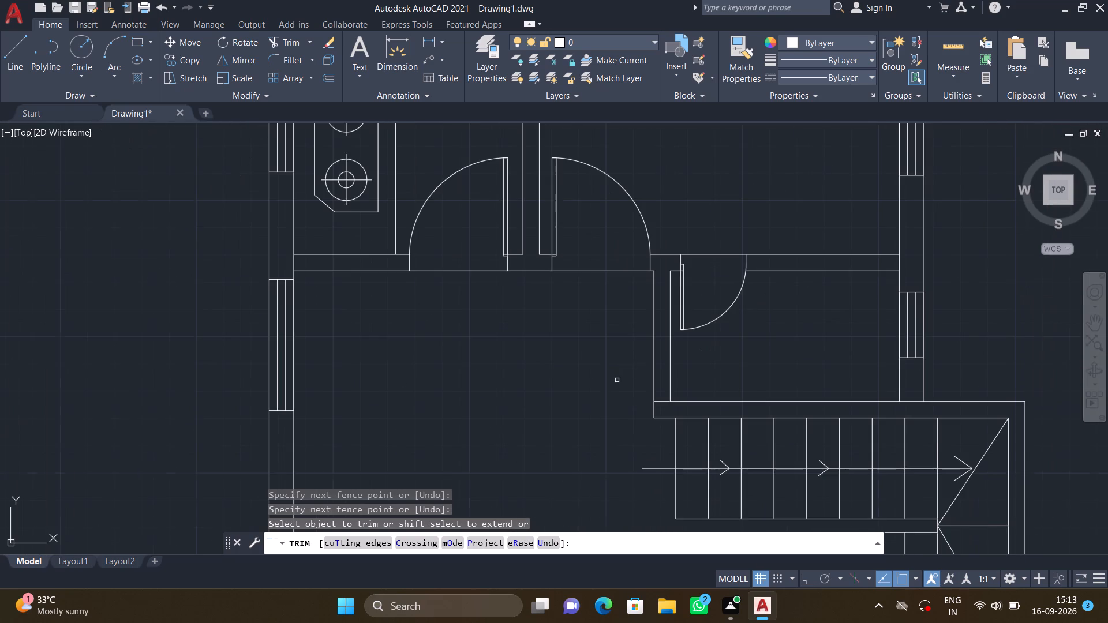
# Trim the overlapping wall line at the corner where the small north room's west wall meets the north wall of the stairs.
pyautogui.moveTo(567, 410); pyautogui.dragTo(833, 567, button='middle')
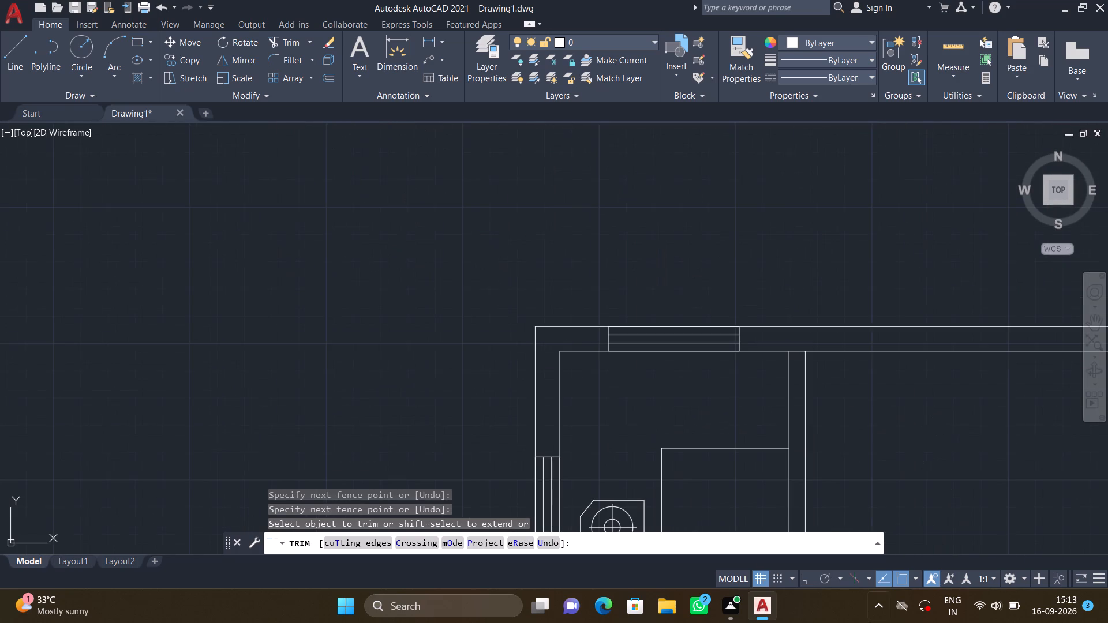
pyautogui.scroll(-2, 883, 596)
pyautogui.moveTo(885, 480); pyautogui.dragTo(522, 217, button='middle')
pyautogui.scroll(-1, 522, 217)
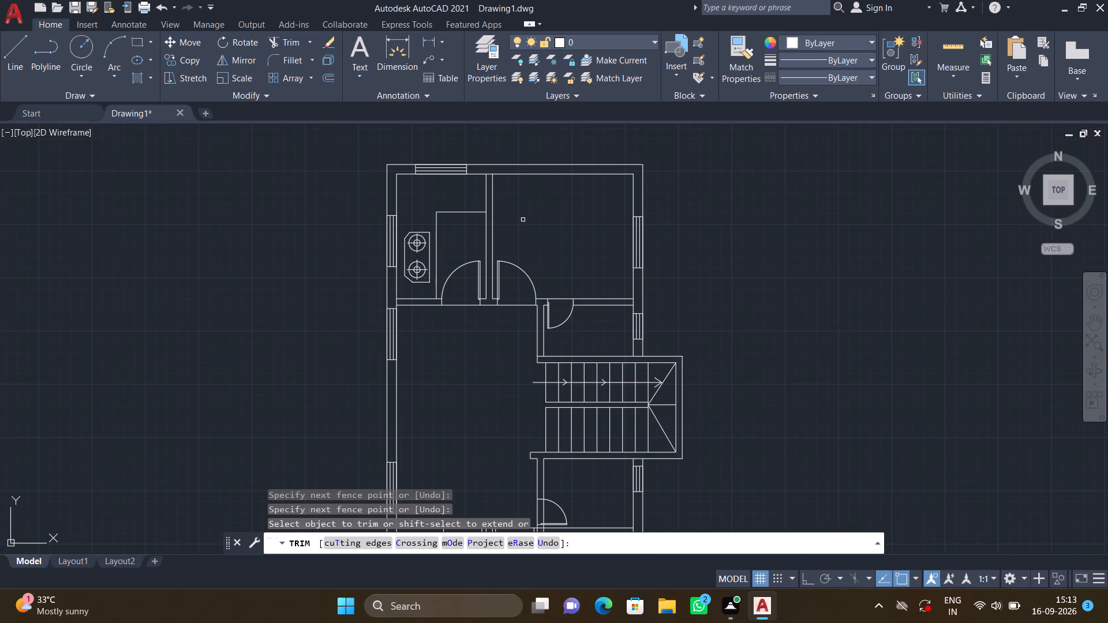
pyautogui.moveTo(485, 404); pyautogui.dragTo(465, 314, button='middle')
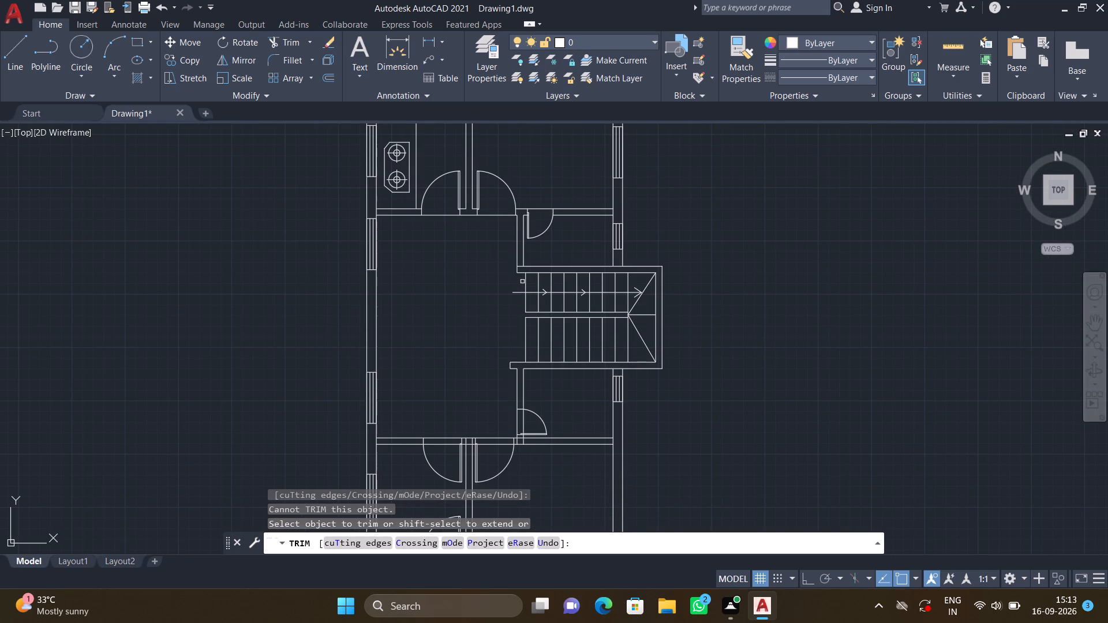
pyautogui.scroll(3, 523, 278)
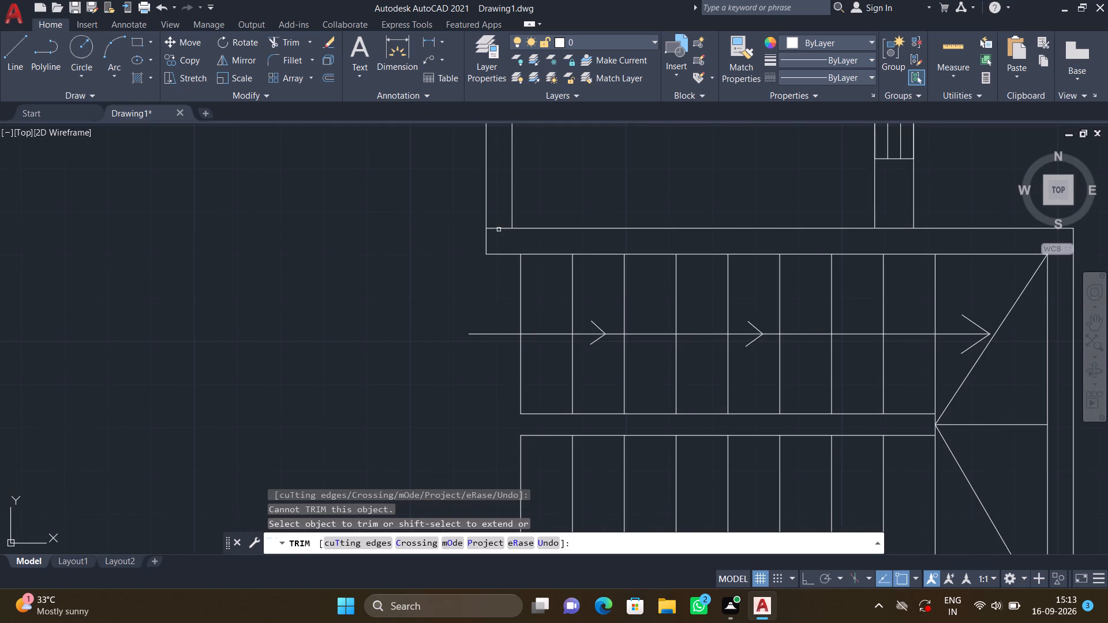
pyautogui.click(499, 224)
pyautogui.click(501, 243)
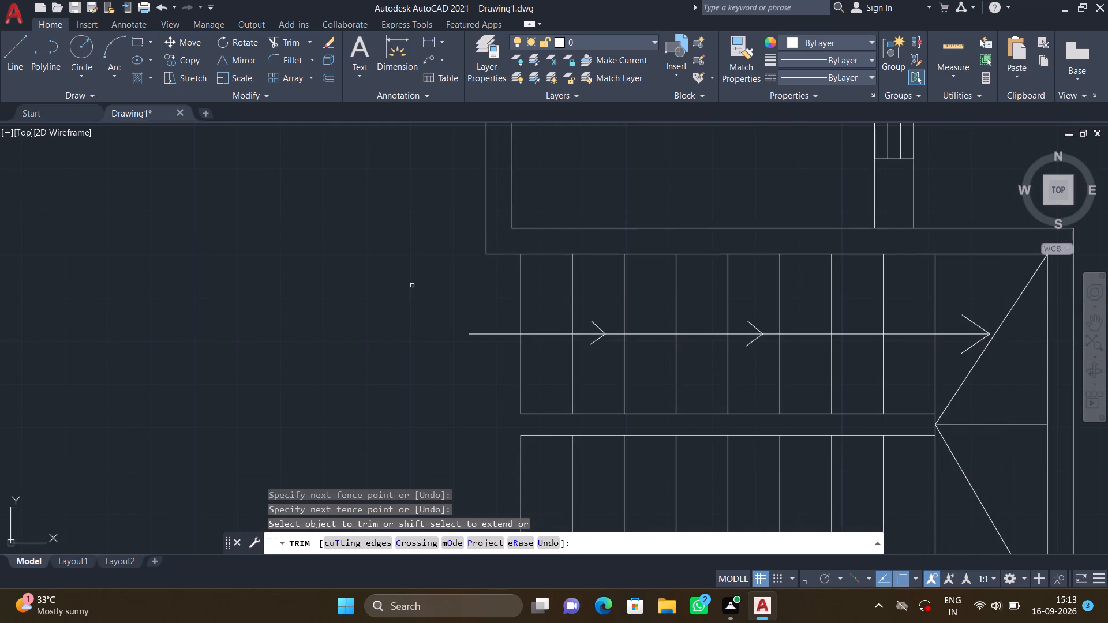
# Trim the east line of the west wall across the door opening of the small room south of the stairs.
pyautogui.scroll(-2, 412, 280)
pyautogui.moveTo(402, 336); pyautogui.dragTo(391, 295, button='middle')
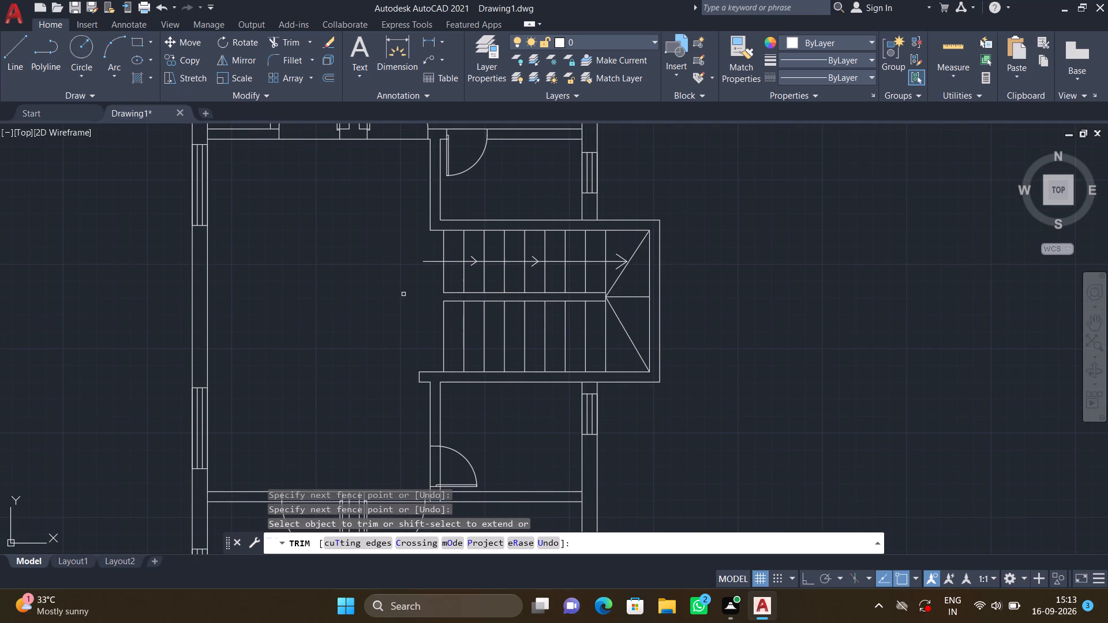
pyautogui.moveTo(375, 368); pyautogui.dragTo(374, 367, button='middle')
pyautogui.moveTo(374, 367); pyautogui.dragTo(368, 295, button='middle')
pyautogui.scroll(3, 426, 391)
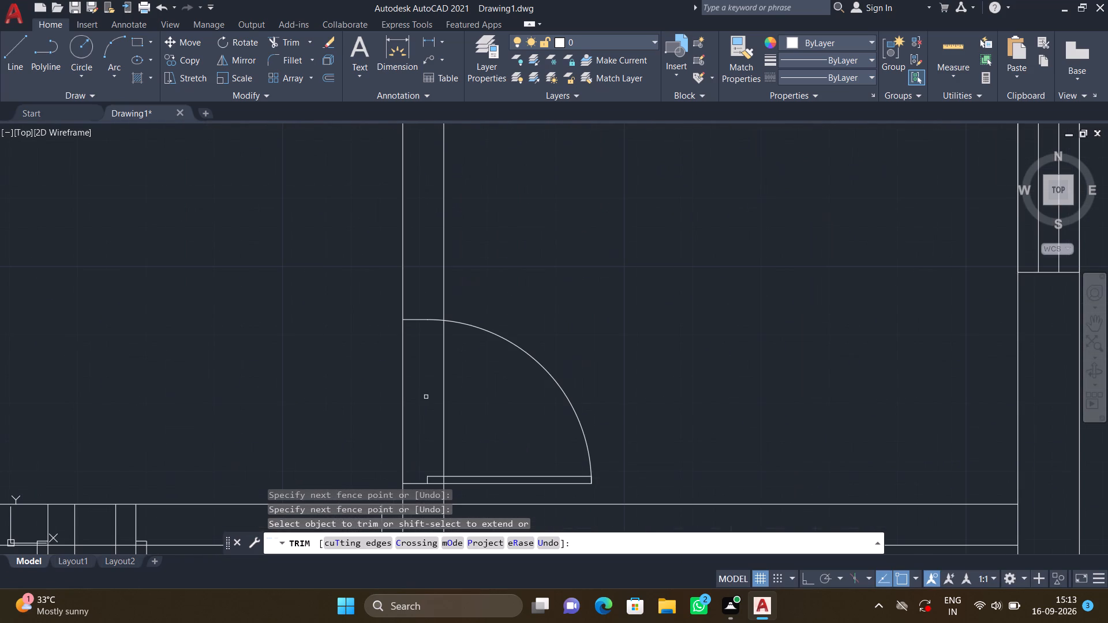
pyautogui.click(426, 397)
pyautogui.click(463, 397)
# Trim the overlapping wall lines and the stub at the door leaf where that small room's west wall meets its south wall.
pyautogui.scroll(-2, 462, 397)
pyautogui.moveTo(462, 397); pyautogui.dragTo(461, 397, button='middle')
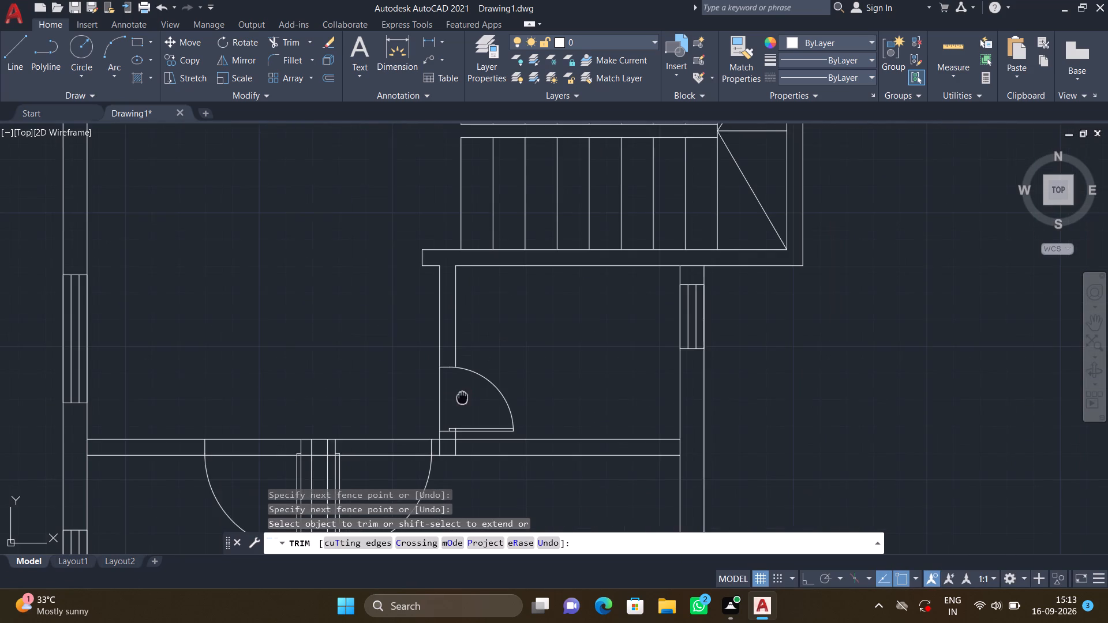
pyautogui.moveTo(461, 397); pyautogui.dragTo(451, 313, button='middle')
pyautogui.scroll(3, 328, 365)
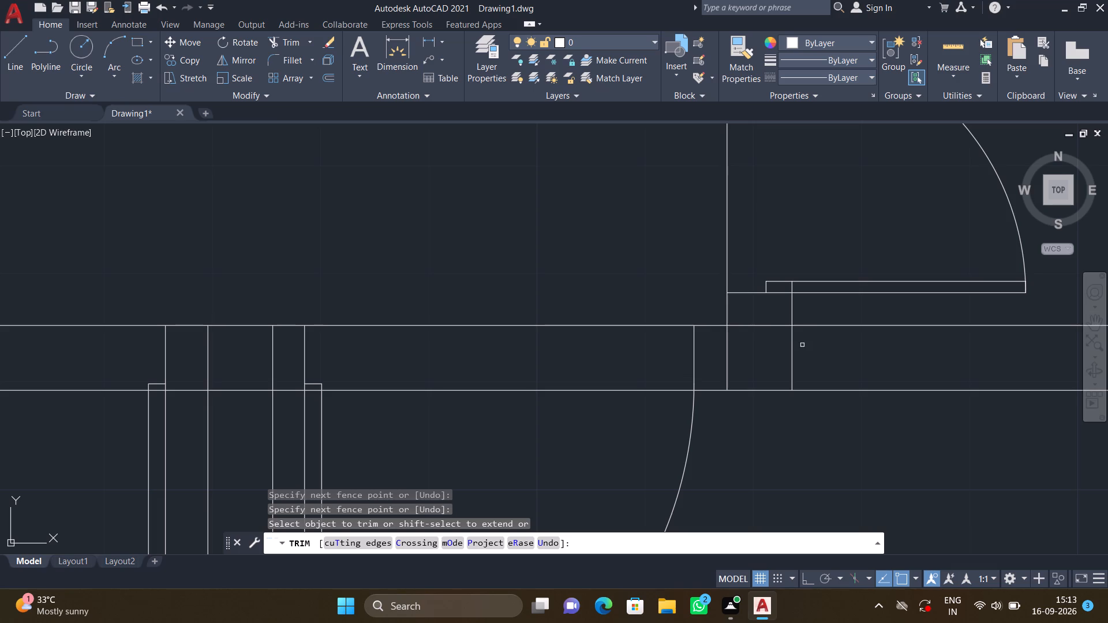
pyautogui.click(762, 320)
pyautogui.click(767, 356)
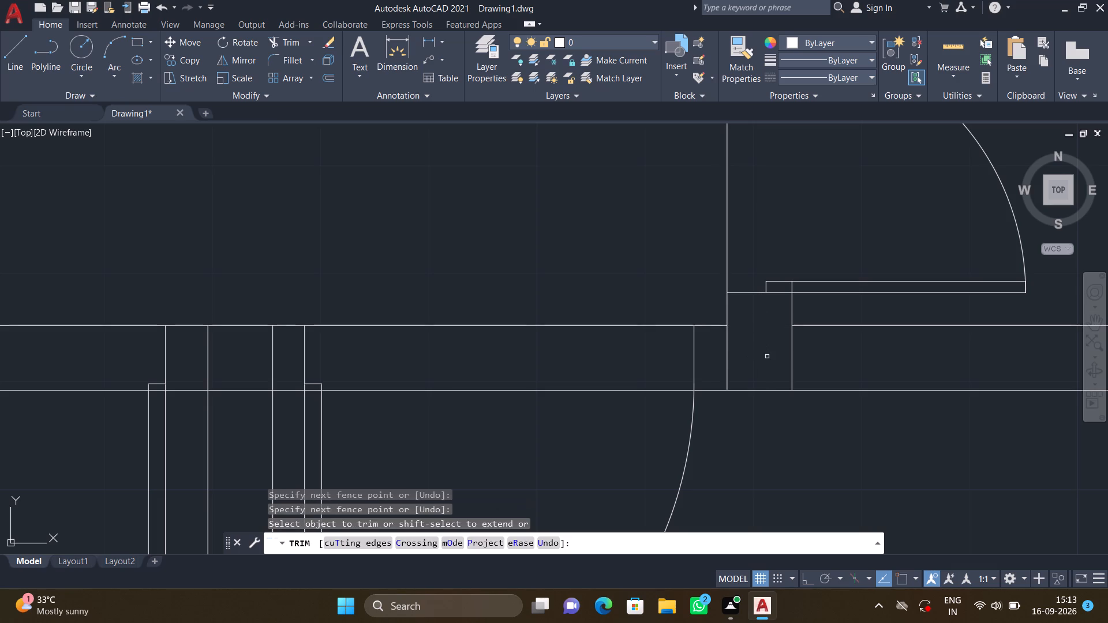
pyautogui.click(785, 289)
pyautogui.click(799, 286)
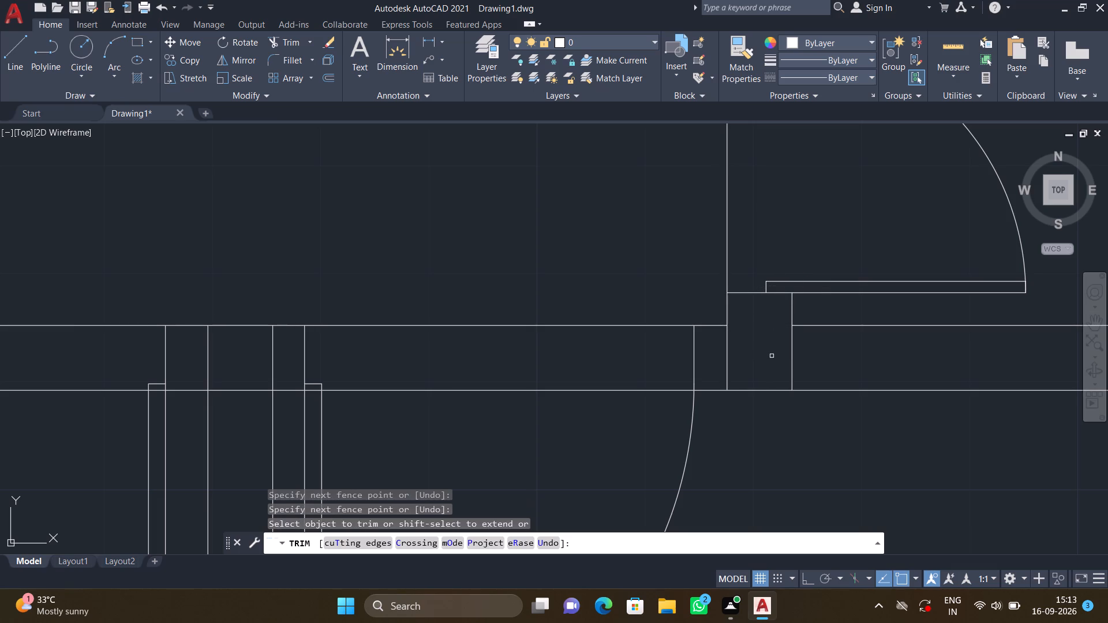
pyautogui.click(773, 357)
pyautogui.click(826, 357)
pyautogui.scroll(-1, 810, 357)
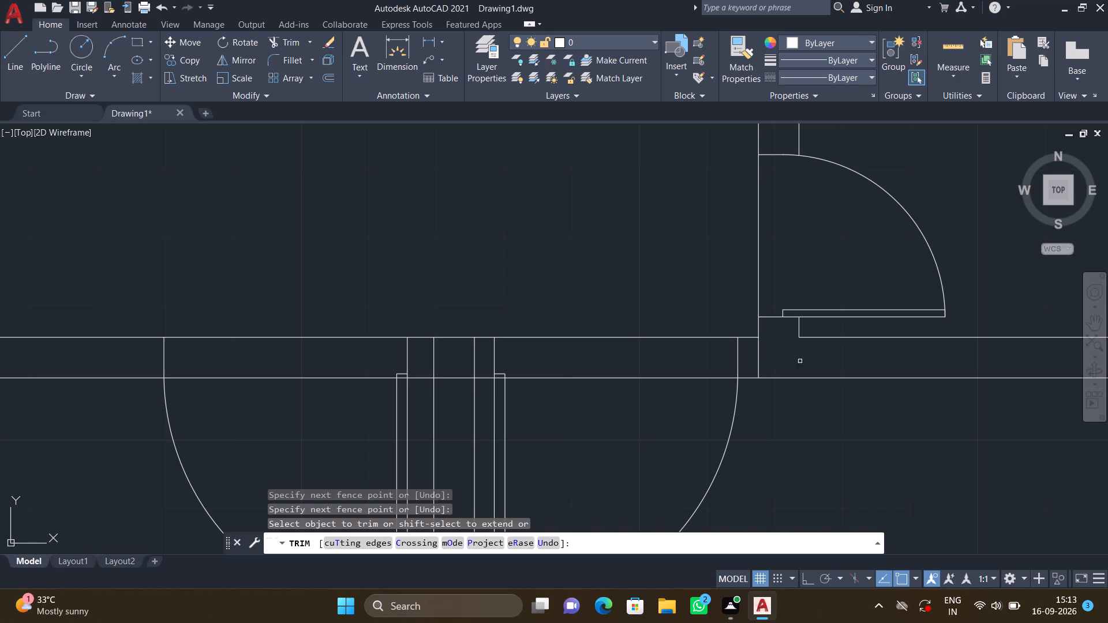
pyautogui.click(773, 355)
pyautogui.click(745, 356)
# Trim the lower north wall line across the door opening of the southeast room.
pyautogui.scroll(-2, 768, 419)
pyautogui.moveTo(766, 444); pyautogui.dragTo(699, 360, button='middle')
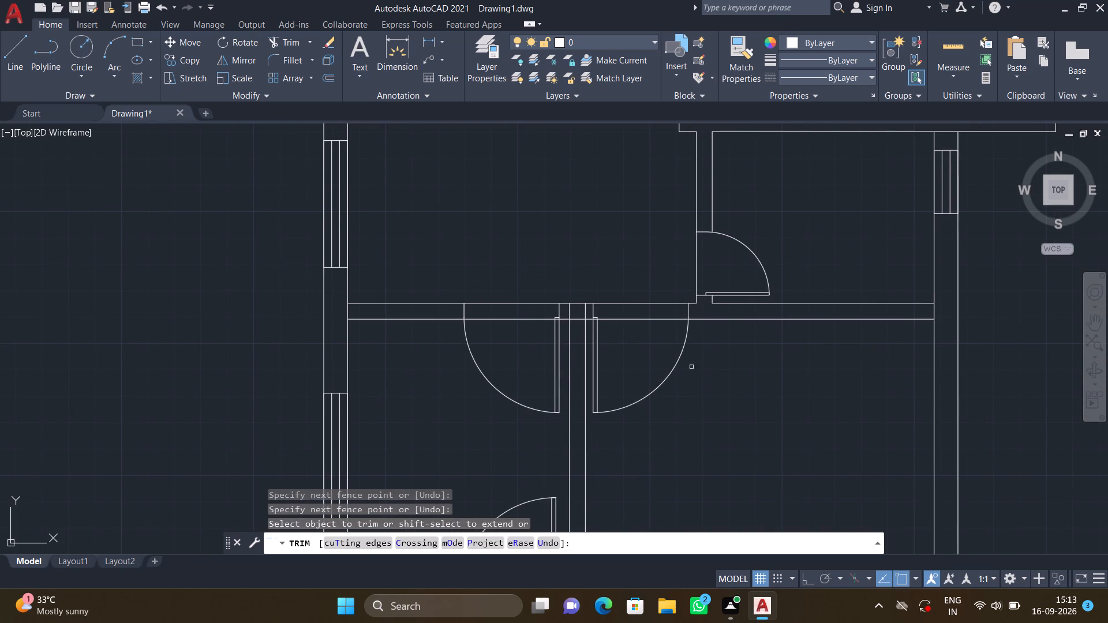
pyautogui.click(629, 313)
pyautogui.click(638, 342)
# Trim the overlapping wall lines where the partition between the two southern rooms meets their north wall.
pyautogui.scroll(2, 606, 324)
pyautogui.scroll(3, 564, 303)
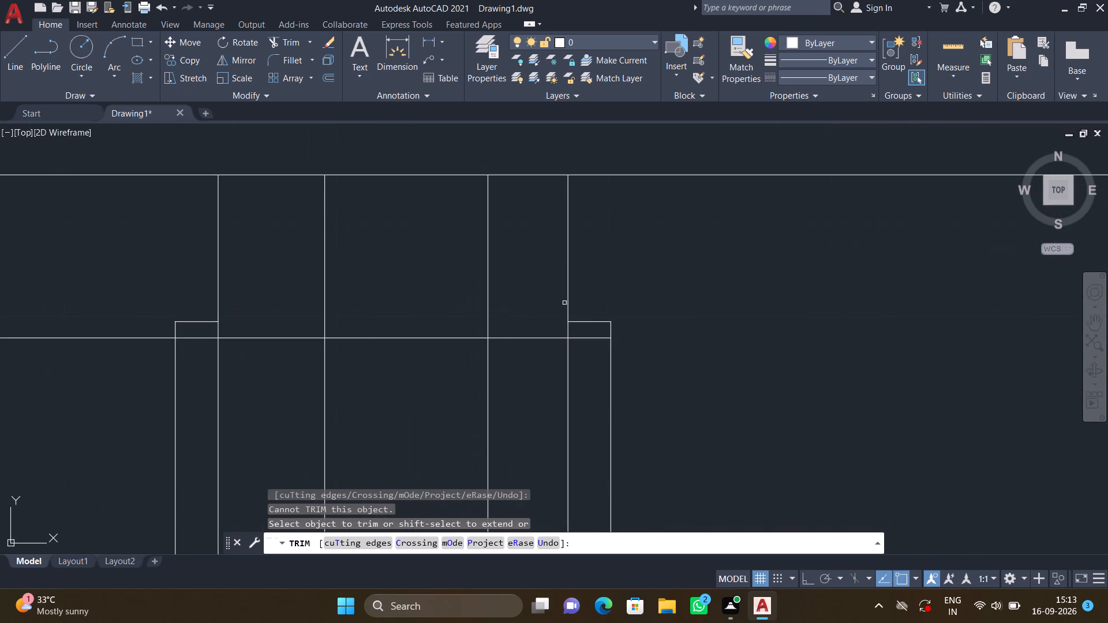
pyautogui.moveTo(506, 275); pyautogui.dragTo(495, 272)
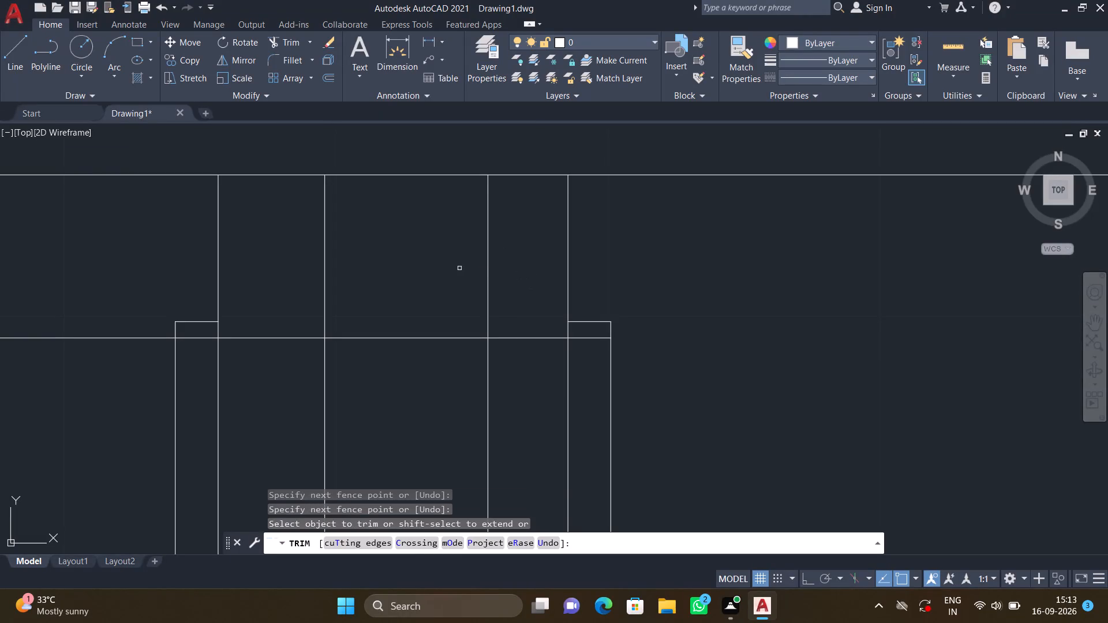
pyautogui.click(459, 267)
pyautogui.click(512, 268)
pyautogui.click(307, 260)
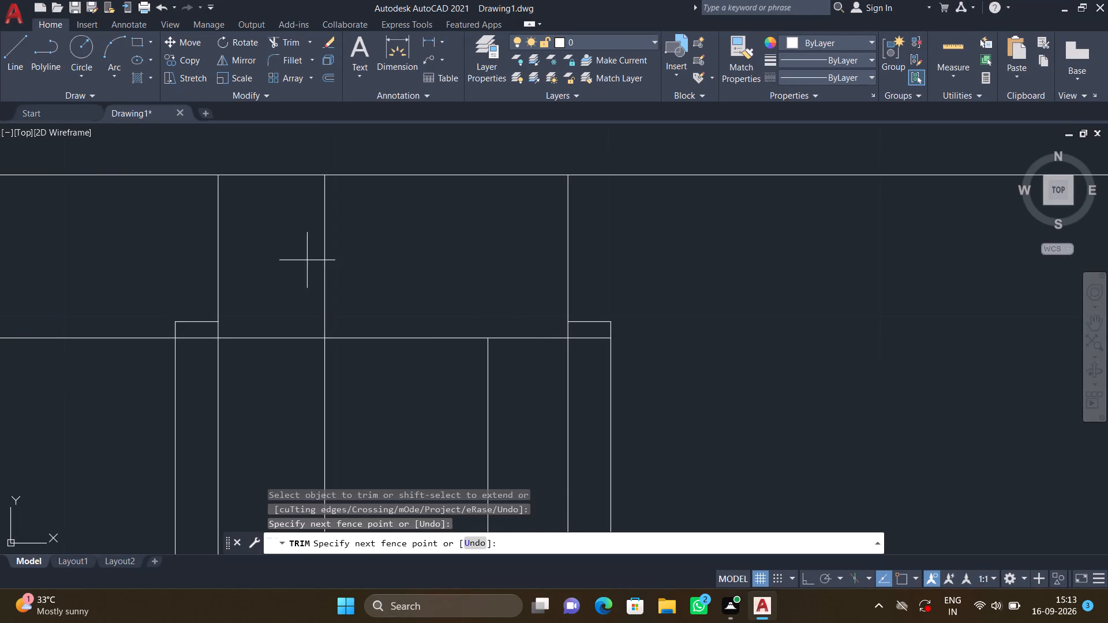
pyautogui.click(367, 269)
pyautogui.click(261, 310)
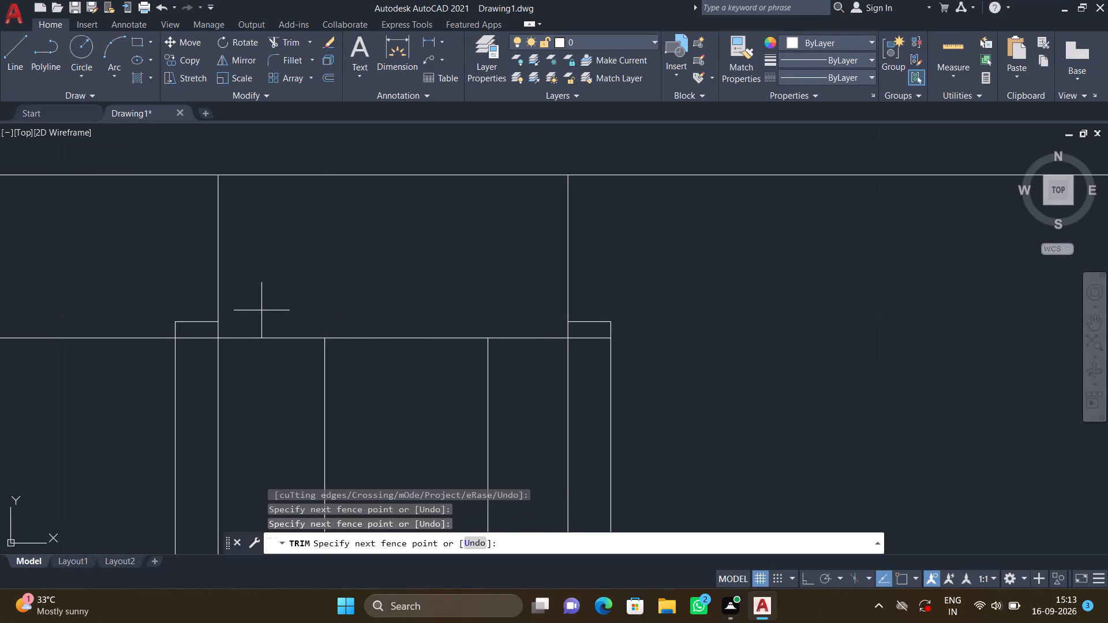
pyautogui.press('Escape')
pyautogui.scroll(-2, 298, 308)
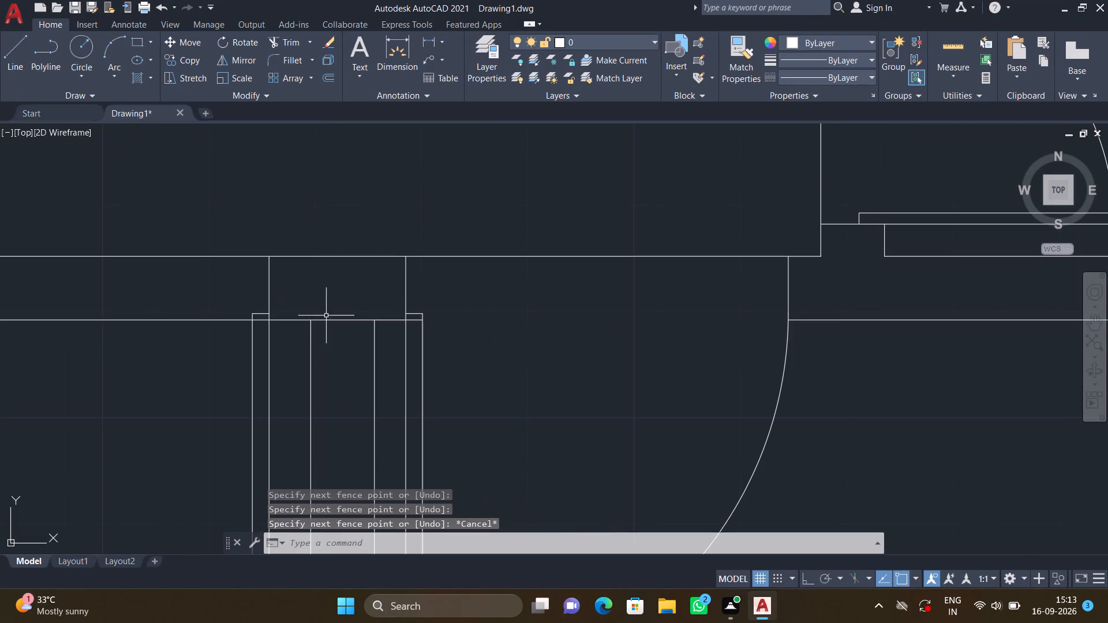
pyautogui.write('TR')
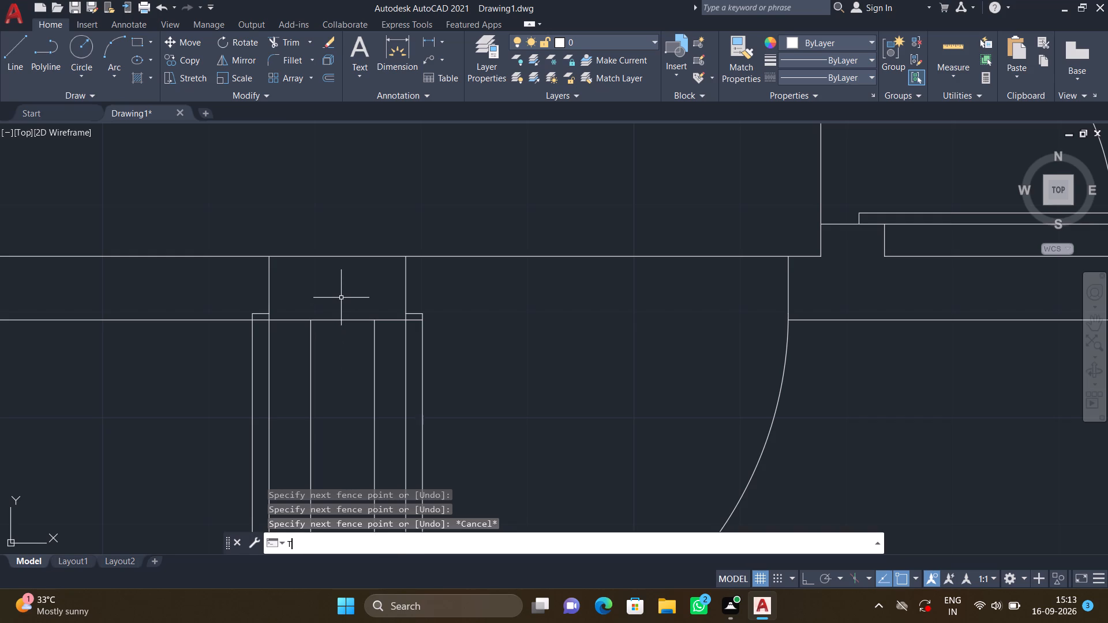
pyautogui.press('Return')
pyautogui.click(349, 309)
pyautogui.click(331, 376)
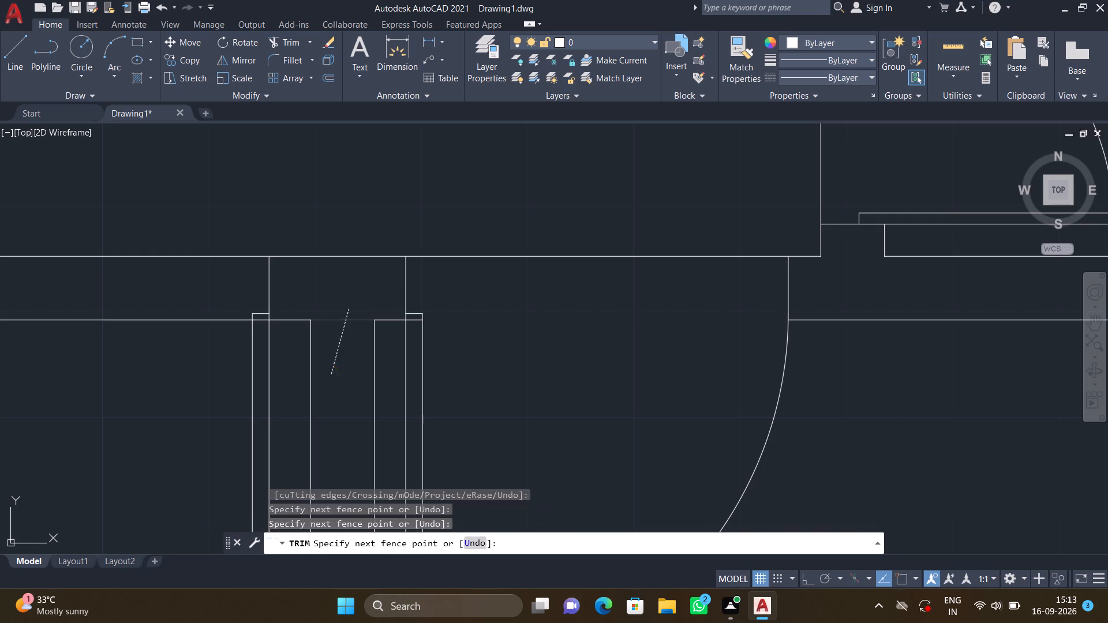
# Trim the lower north wall line across the door opening of the southwest room.
pyautogui.scroll(-2, 333, 373)
pyautogui.moveTo(333, 377); pyautogui.dragTo(350, 213, button='middle')
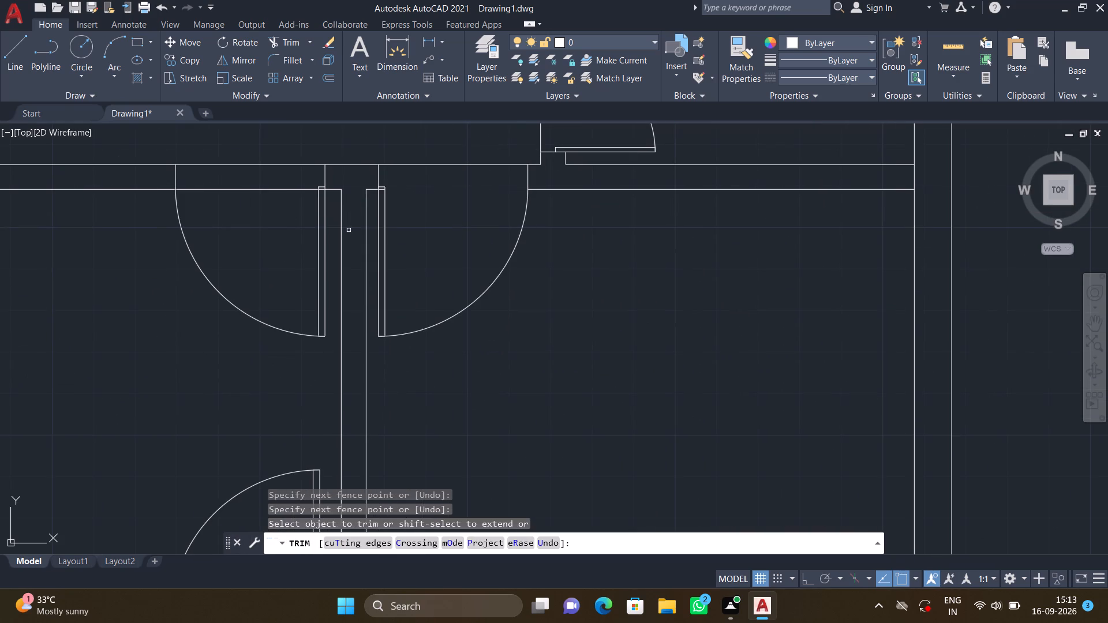
pyautogui.click(265, 178)
pyautogui.click(269, 205)
# Trim the short wall line pieces crossing the leaves of the two doors beside the southern partition.
pyautogui.scroll(2, 325, 190)
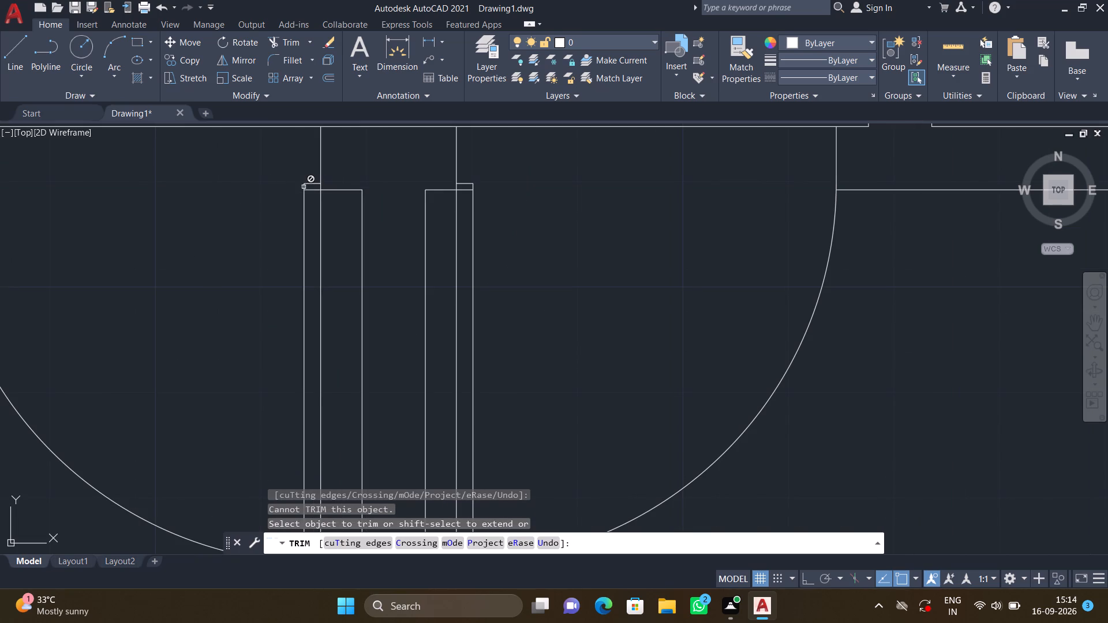
pyautogui.click(308, 187)
pyautogui.click(311, 200)
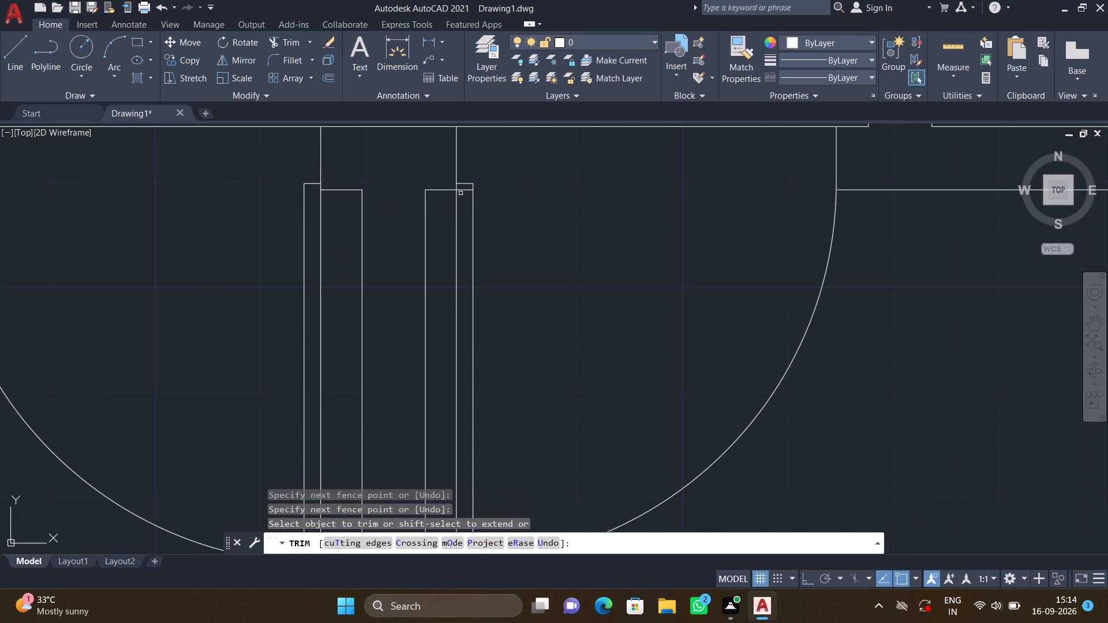
pyautogui.click(463, 189)
# Trim the inner south wall line across the door opening of the southwest room.
pyautogui.scroll(-1, 265, 253)
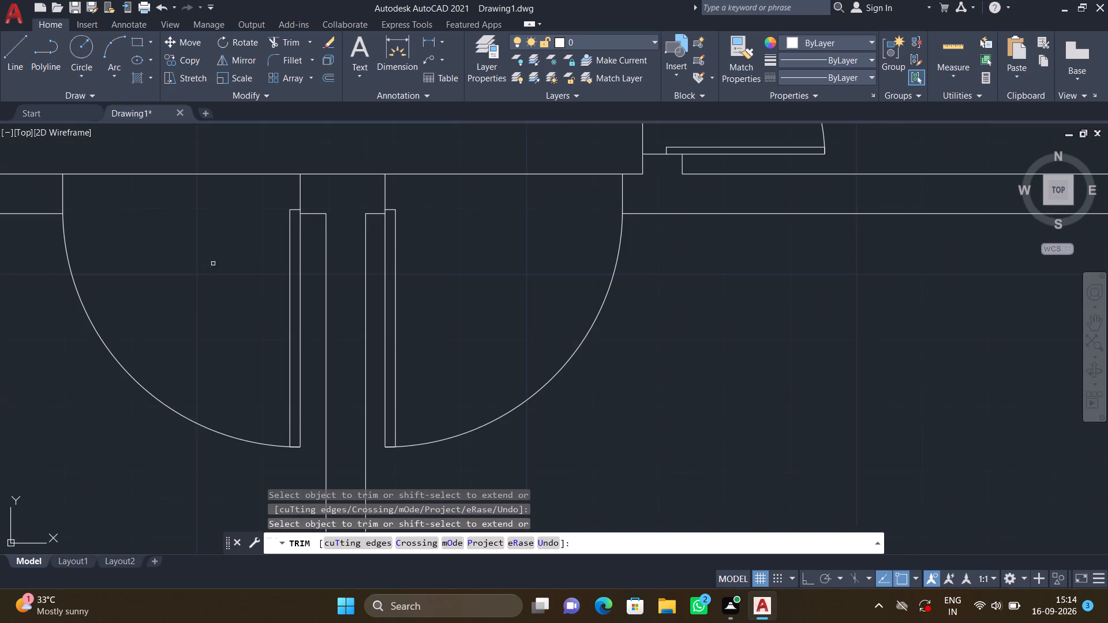
pyautogui.scroll(-3, 203, 267)
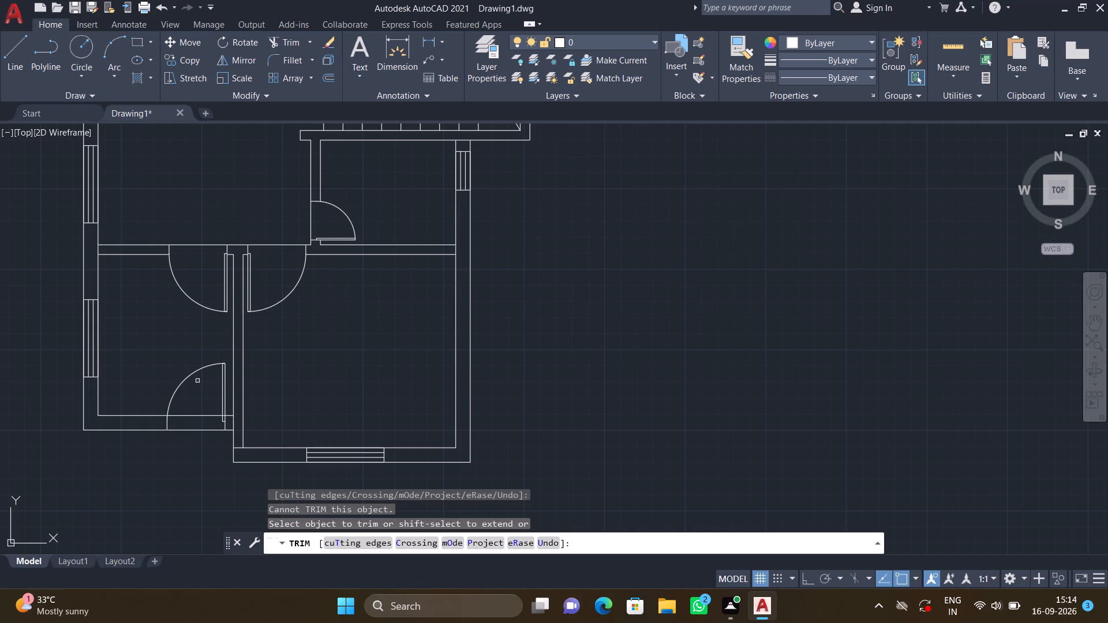
pyautogui.moveTo(189, 413); pyautogui.dragTo(206, 318, button='middle')
pyautogui.scroll(2, 206, 318)
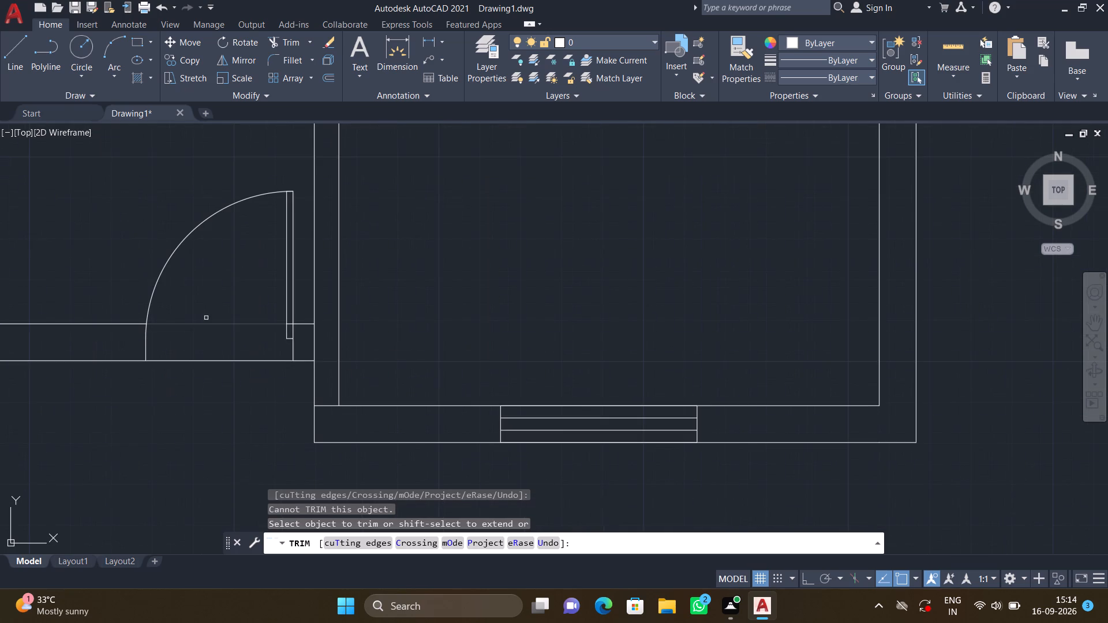
pyautogui.click(207, 316)
pyautogui.click(215, 329)
# Trim the partition's west line where it crosses the southwest room's south wall beside the door.
pyautogui.scroll(3, 291, 338)
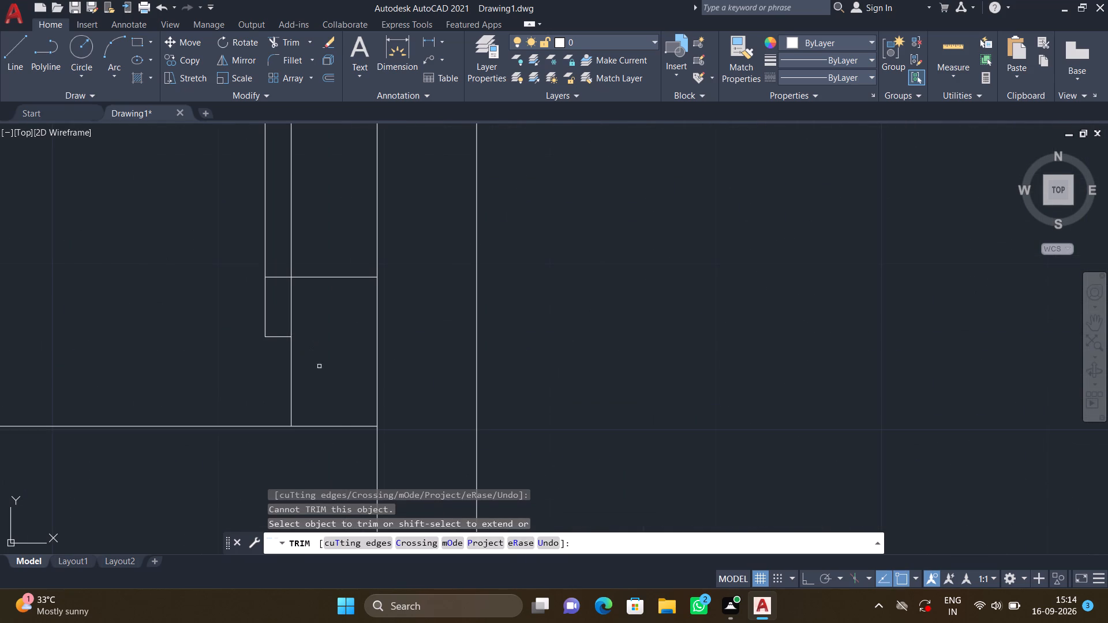
pyautogui.click(279, 373)
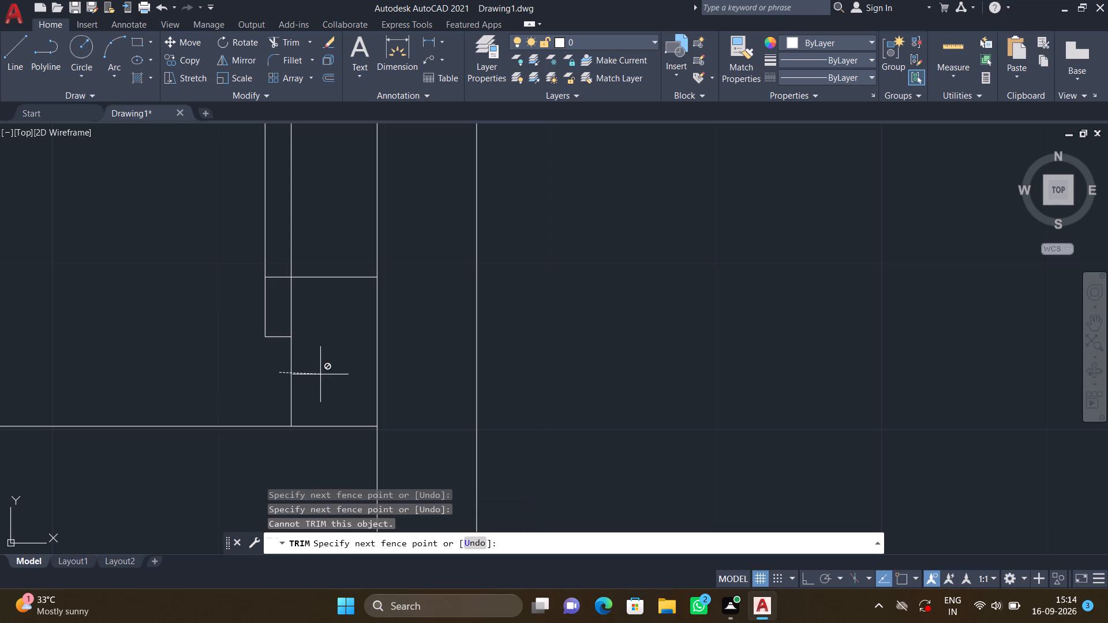
pyautogui.click(402, 374)
pyautogui.scroll(-3, 406, 371)
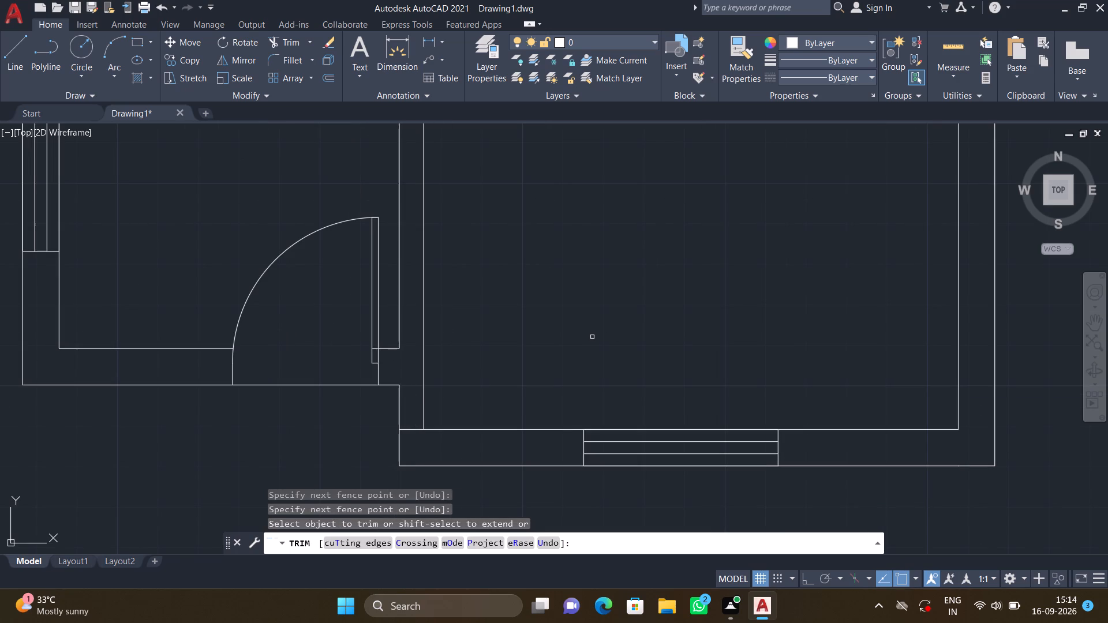
pyautogui.scroll(-2, 582, 332)
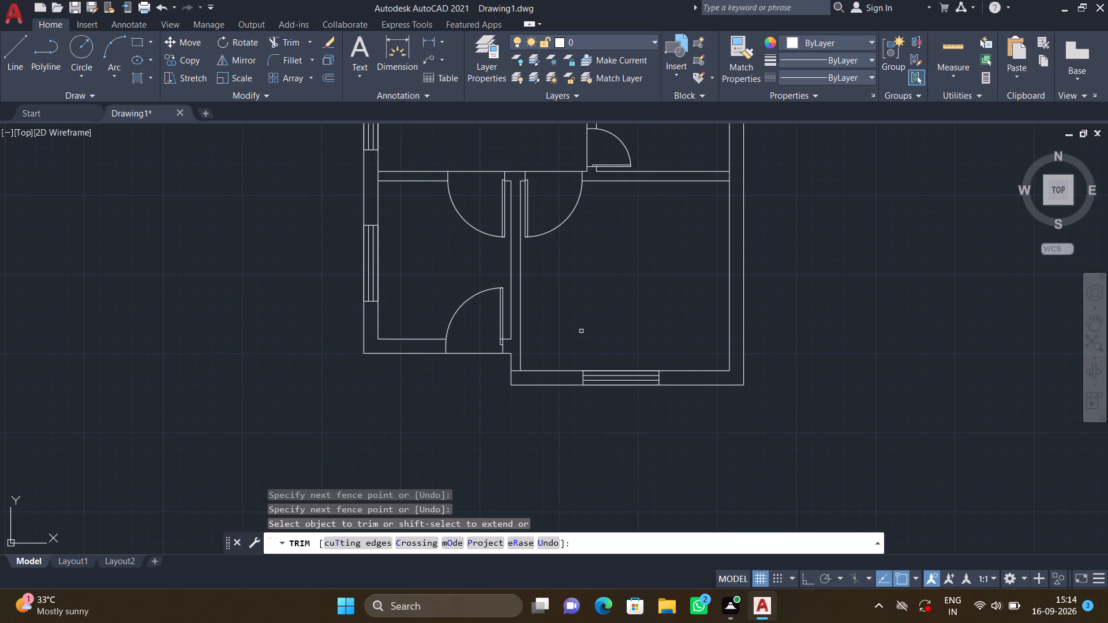
# Examine the whole floor plan, from the southern rooms to the northern ones, to check the doors and wall junctions.
pyautogui.moveTo(577, 334); pyautogui.dragTo(571, 336, button='middle')
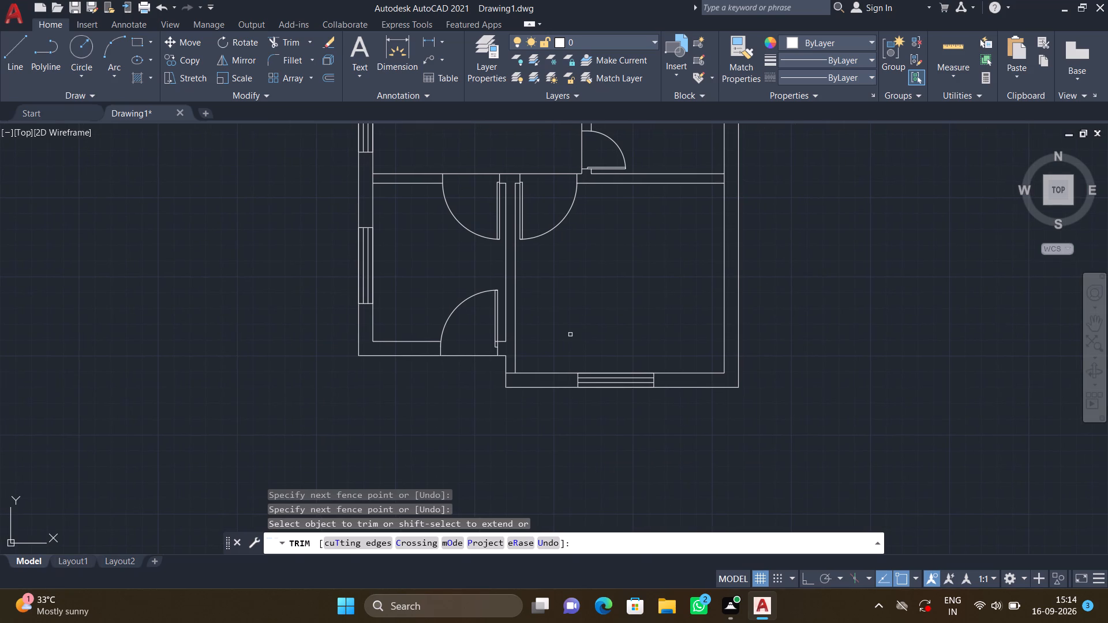
pyautogui.press('Return')
pyautogui.scroll(-1, 581, 324)
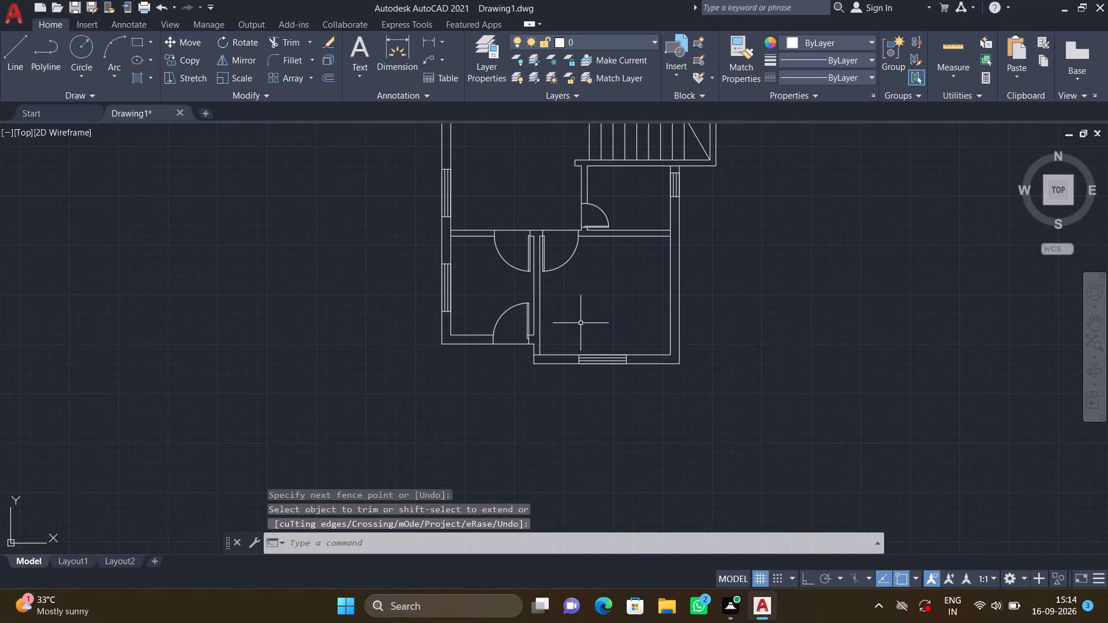
pyautogui.moveTo(555, 336); pyautogui.dragTo(473, 418, button='middle')
pyautogui.scroll(-1, 526, 370)
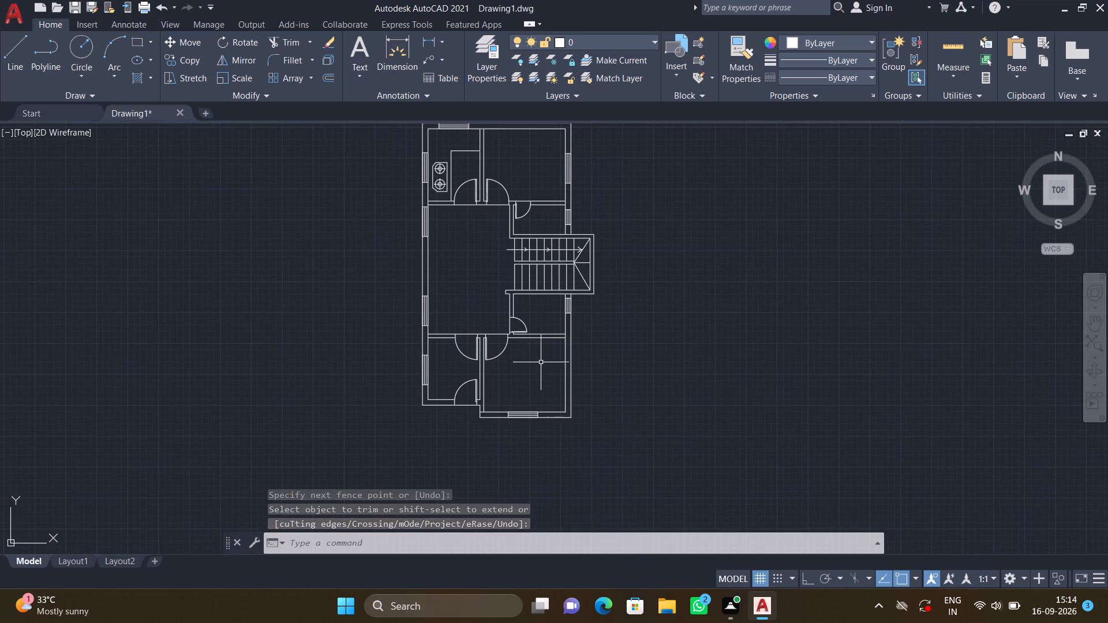
pyautogui.scroll(-1, 548, 361)
pyautogui.moveTo(547, 361); pyautogui.dragTo(498, 401, button='middle')
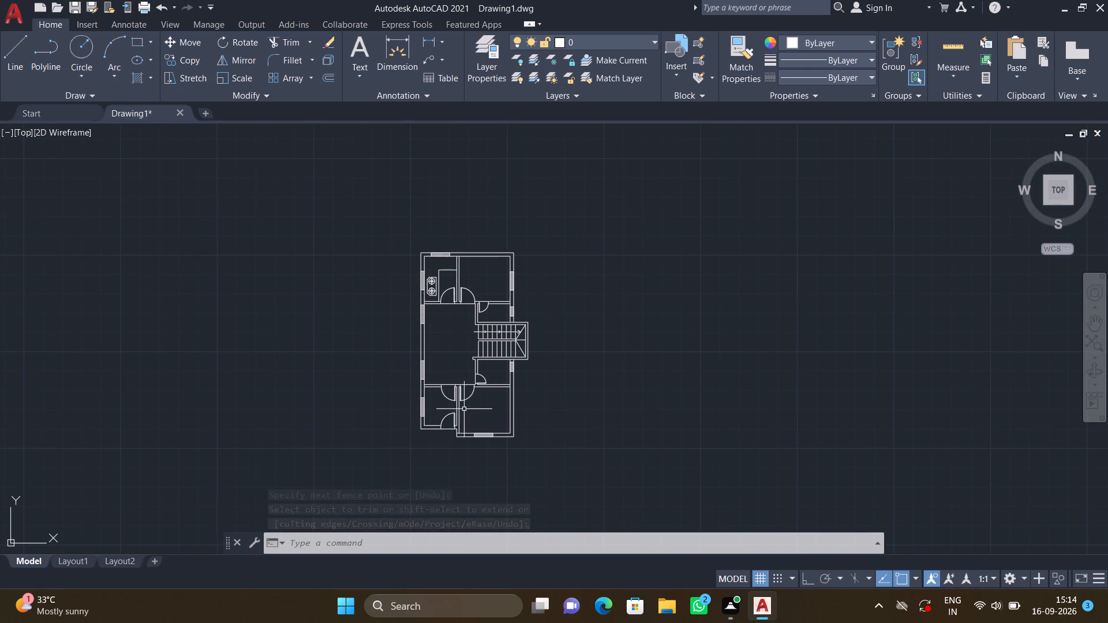
pyautogui.scroll(2, 464, 409)
pyautogui.moveTo(432, 319); pyautogui.dragTo(412, 387, button='middle')
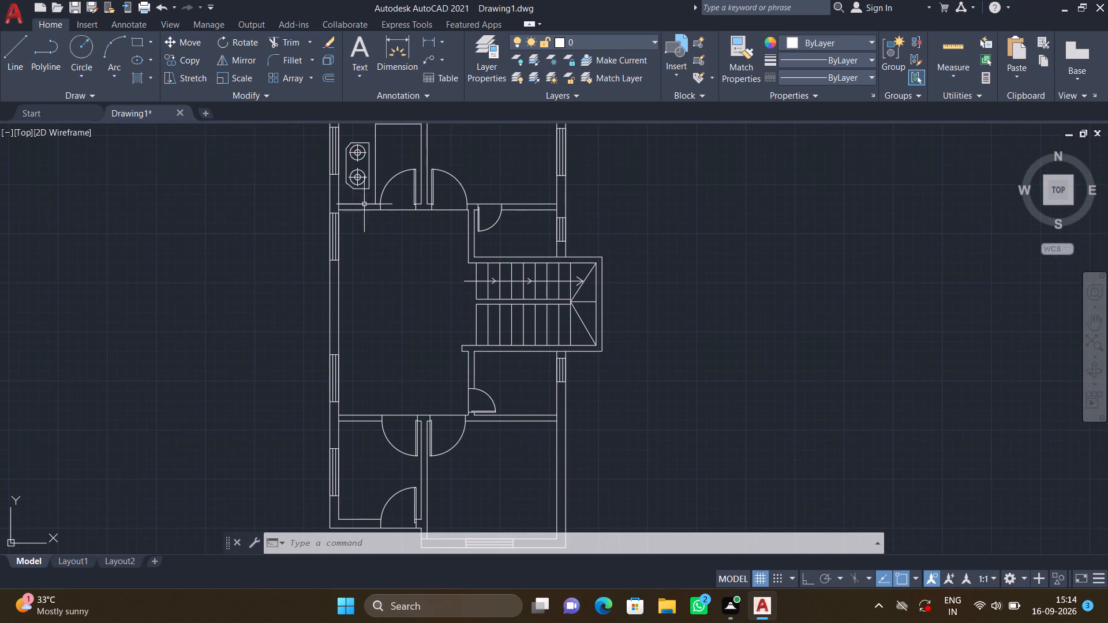
pyautogui.moveTo(365, 208); pyautogui.dragTo(266, 385, button='middle')
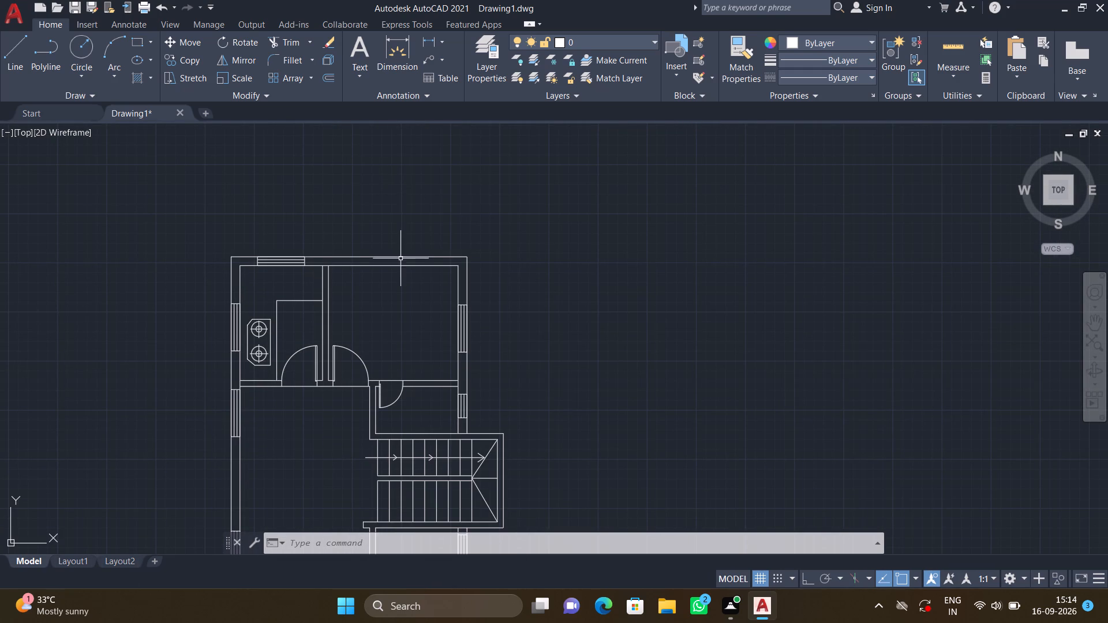
pyautogui.scroll(-1, 396, 293)
pyautogui.moveTo(352, 388); pyautogui.dragTo(321, 269, button='middle')
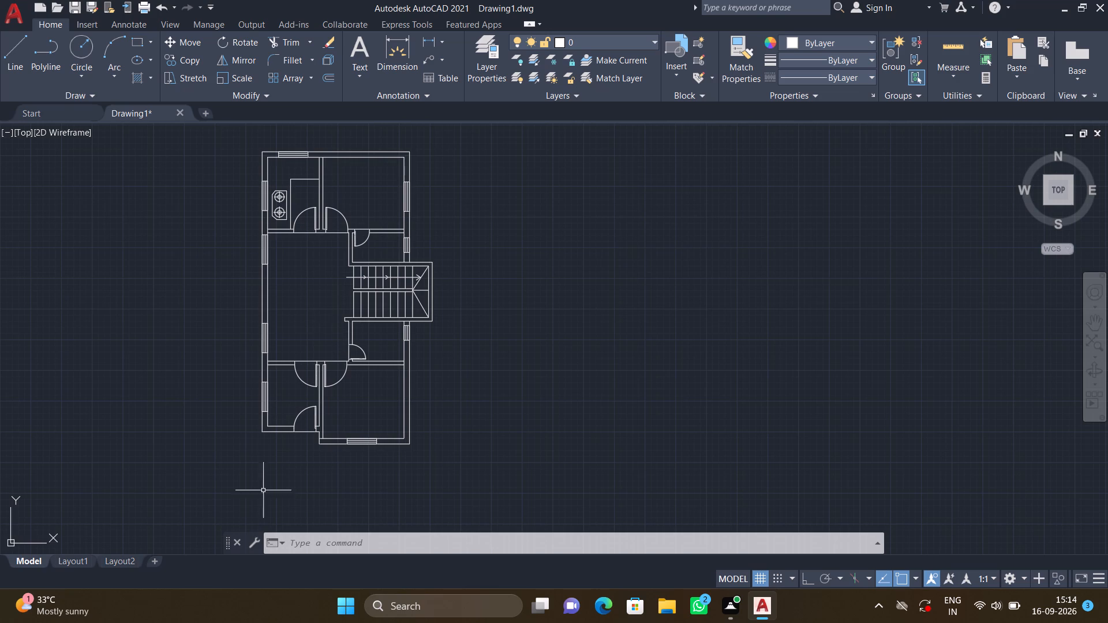
# With Ortho on, draw a 1' line south from the southwest room's outer south wall, just west of its door.
pyautogui.scroll(3, 307, 427)
pyautogui.moveTo(278, 472); pyautogui.dragTo(279, 352, button='middle')
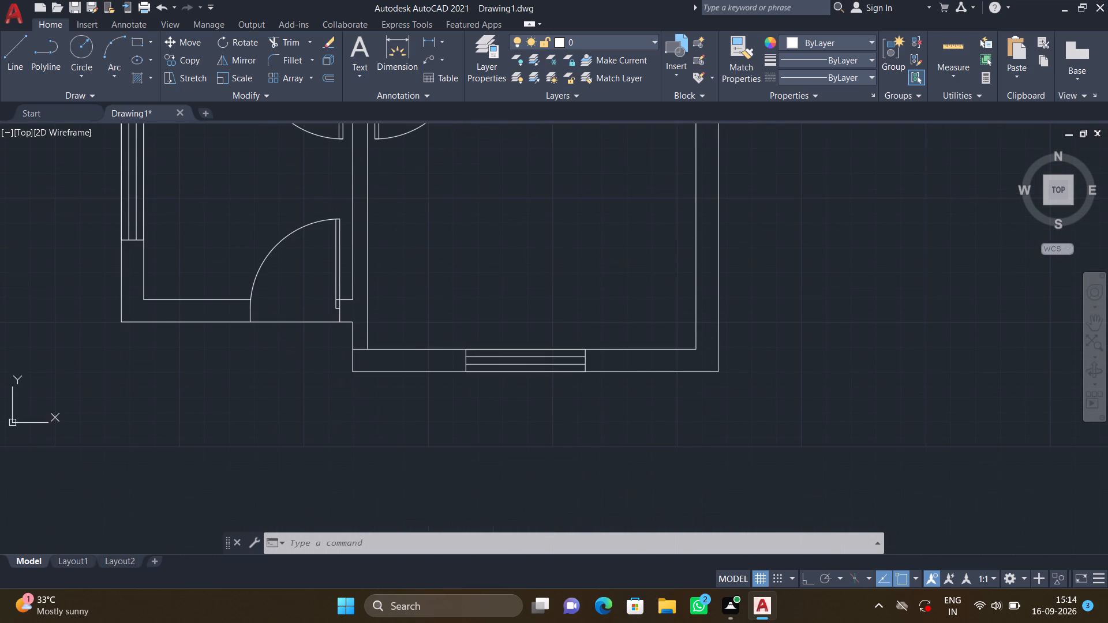
pyautogui.press('F8')
pyautogui.press('l')
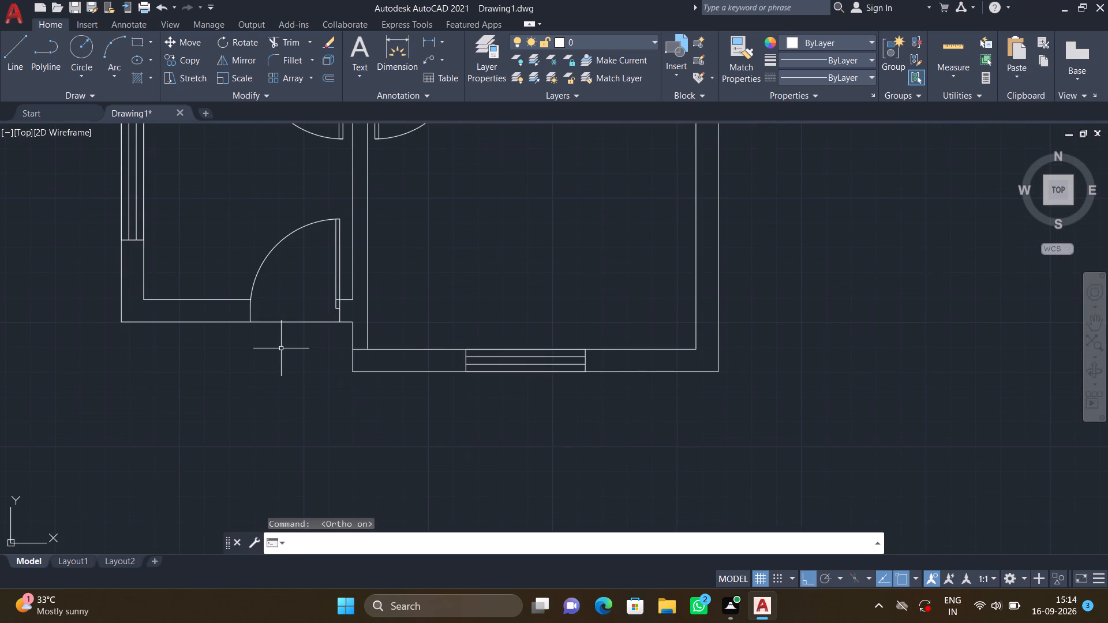
pyautogui.press('Return')
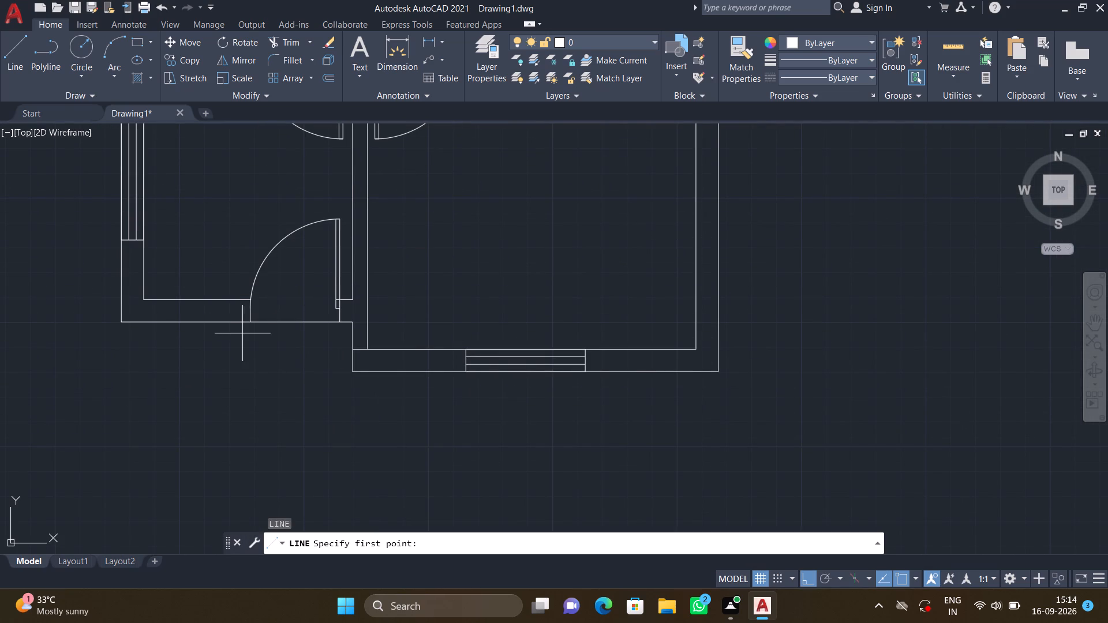
pyautogui.scroll(2, 239, 331)
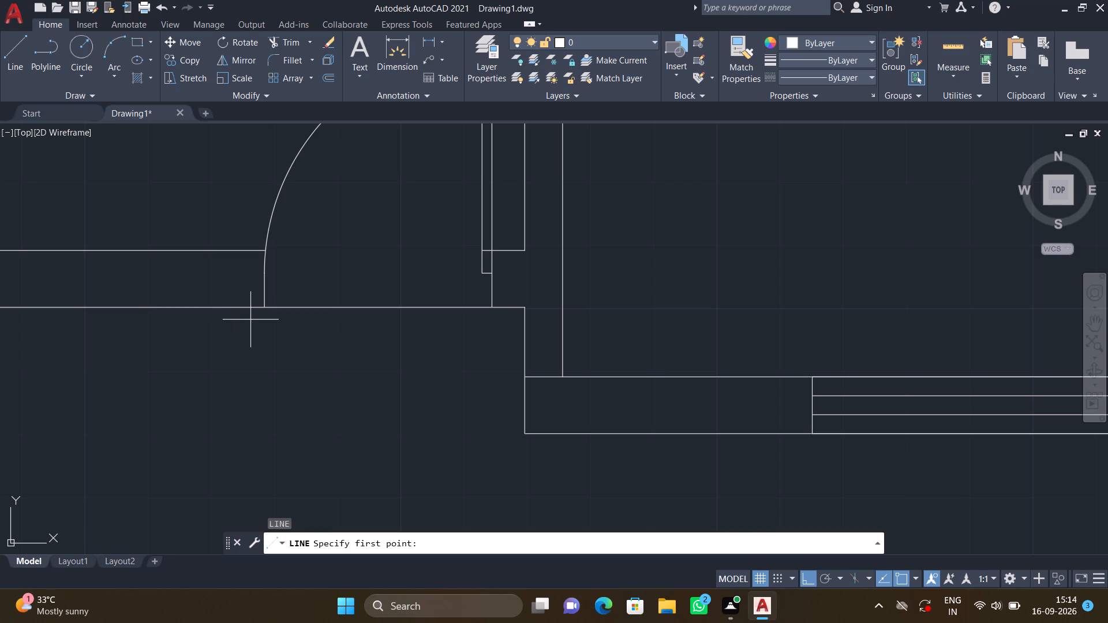
pyautogui.click(245, 308)
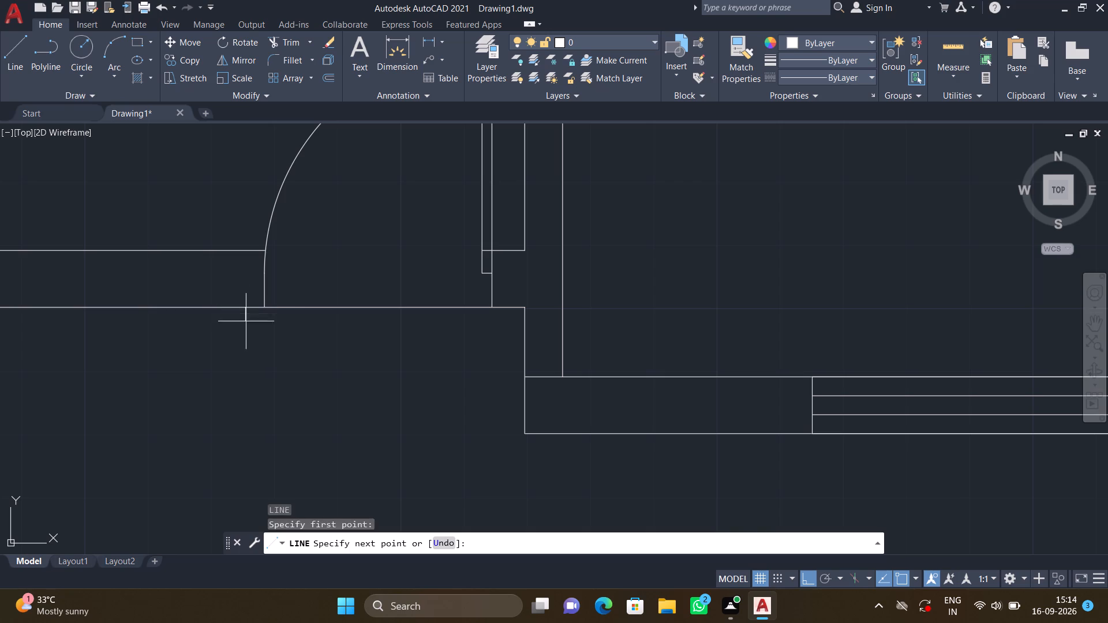
pyautogui.write("1'")
pyautogui.press('Return')
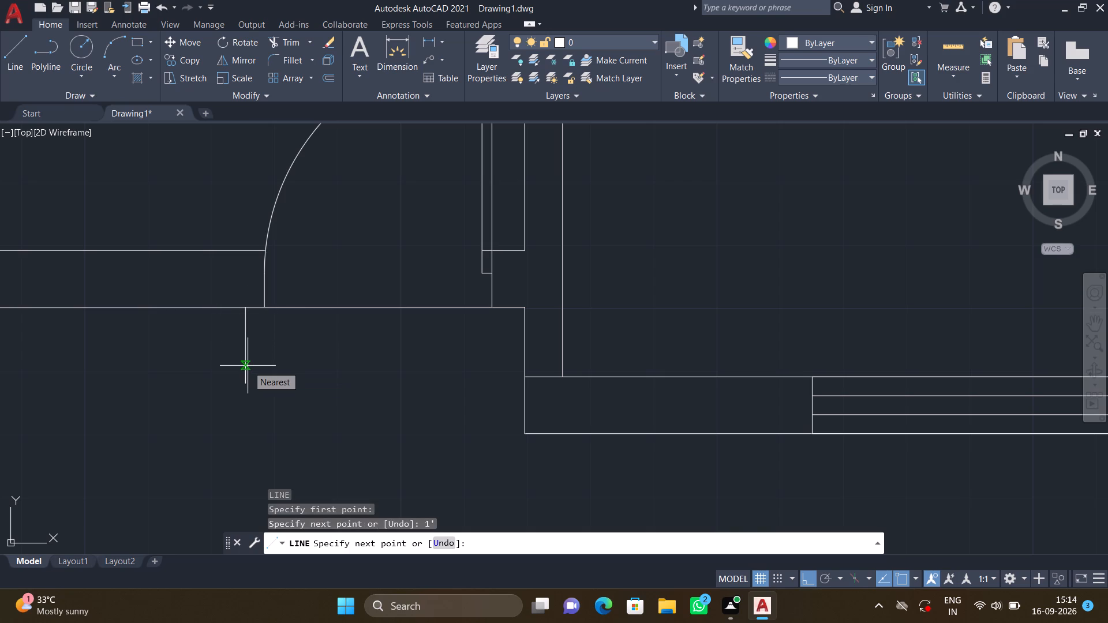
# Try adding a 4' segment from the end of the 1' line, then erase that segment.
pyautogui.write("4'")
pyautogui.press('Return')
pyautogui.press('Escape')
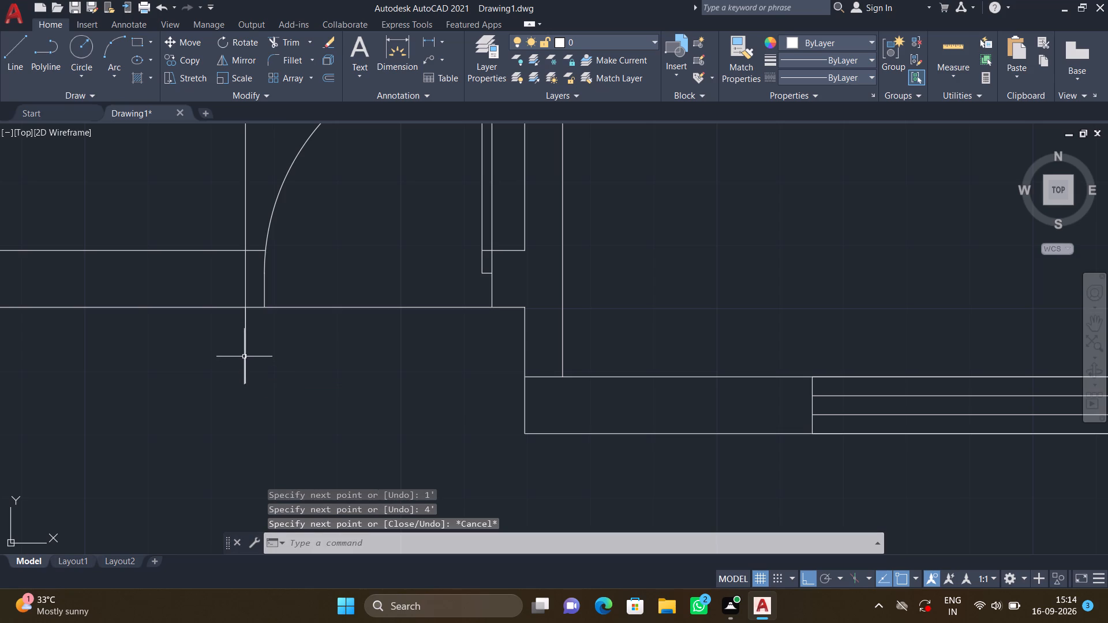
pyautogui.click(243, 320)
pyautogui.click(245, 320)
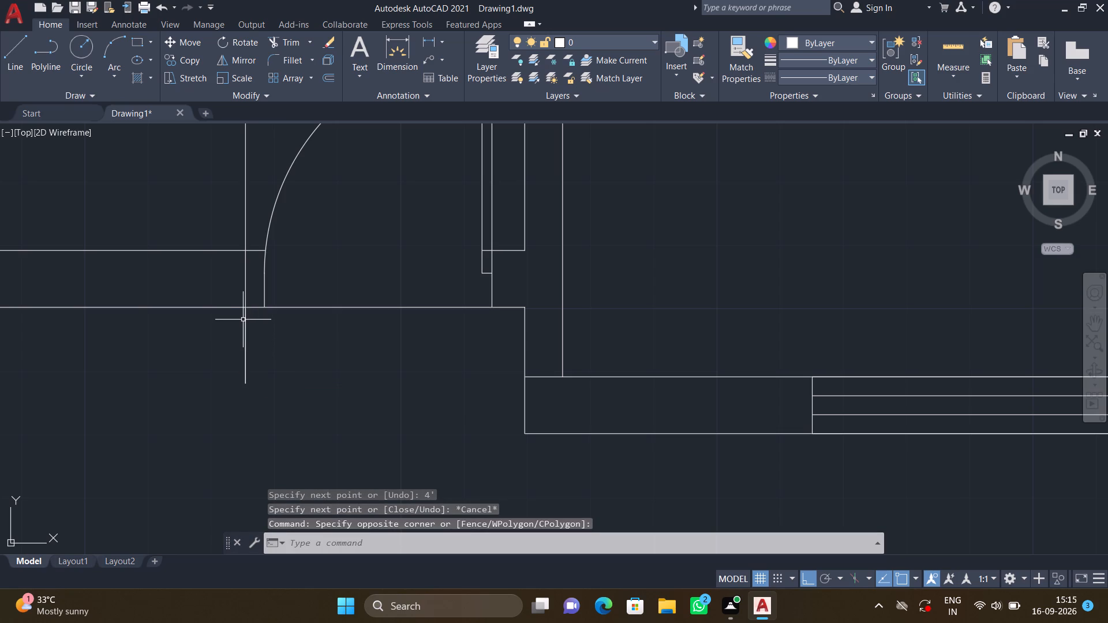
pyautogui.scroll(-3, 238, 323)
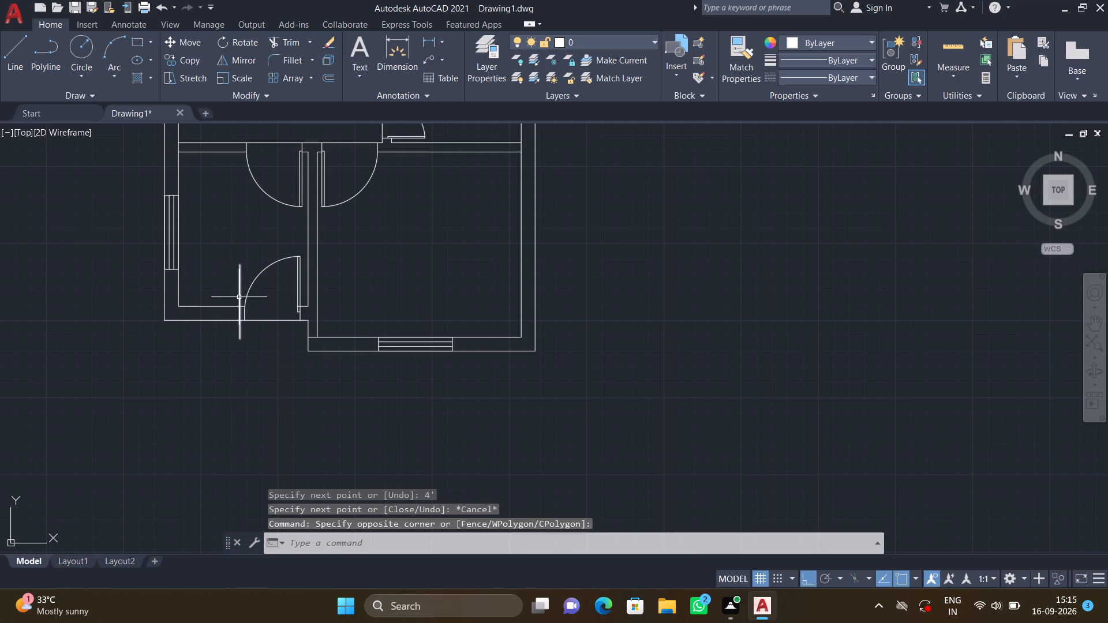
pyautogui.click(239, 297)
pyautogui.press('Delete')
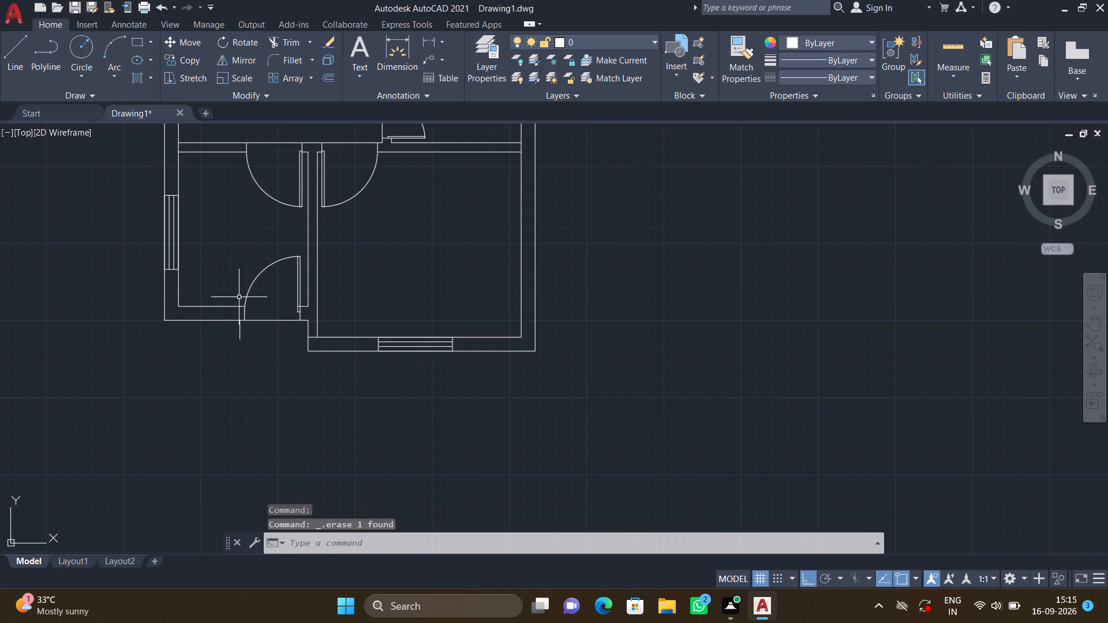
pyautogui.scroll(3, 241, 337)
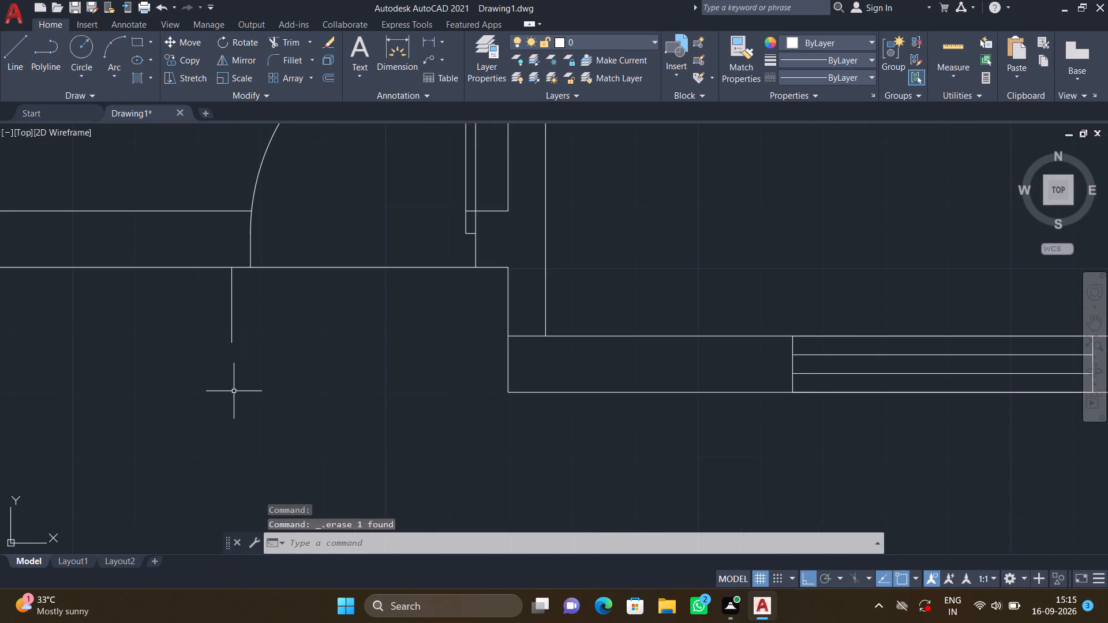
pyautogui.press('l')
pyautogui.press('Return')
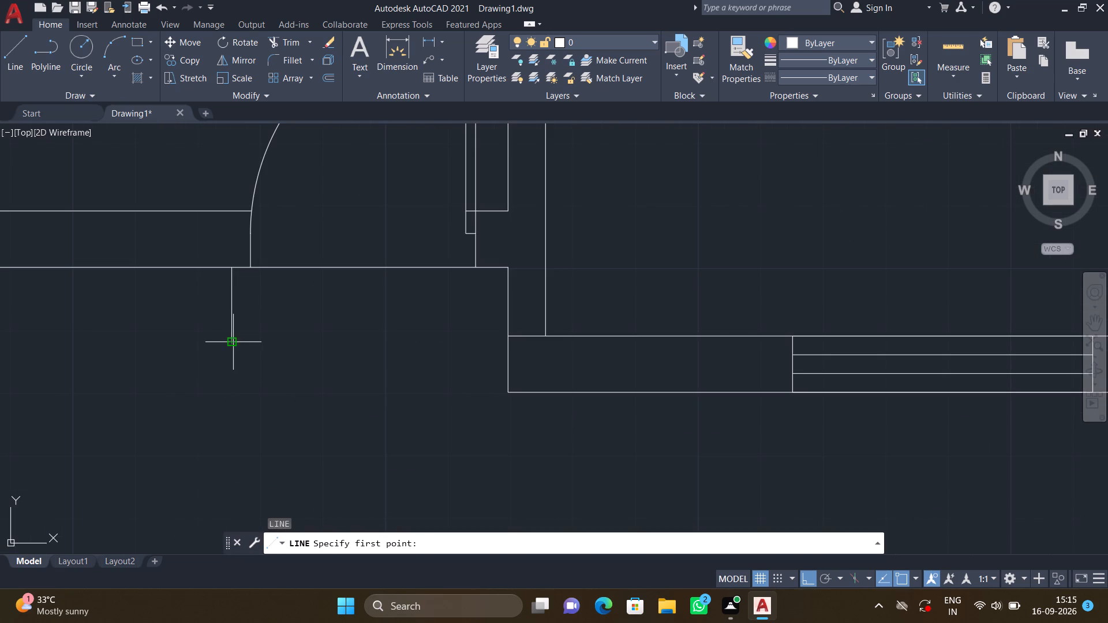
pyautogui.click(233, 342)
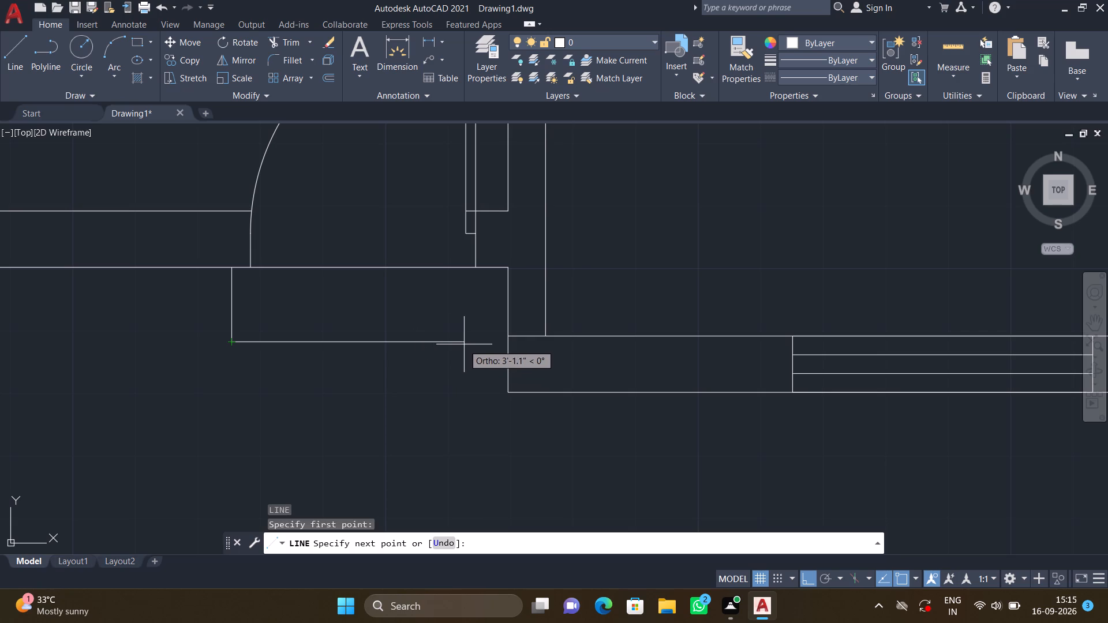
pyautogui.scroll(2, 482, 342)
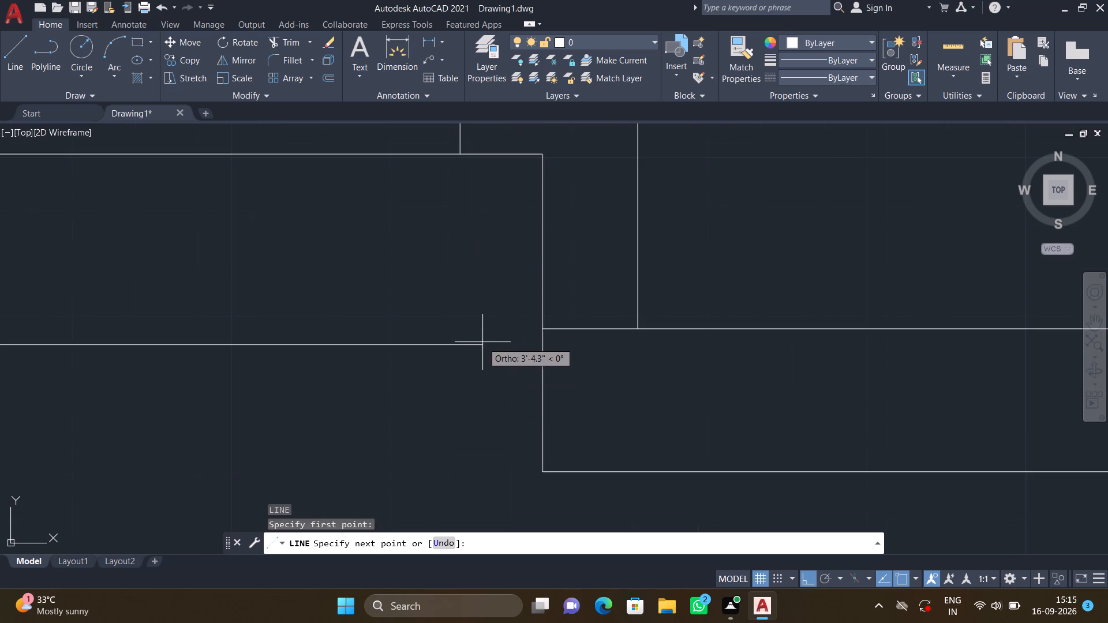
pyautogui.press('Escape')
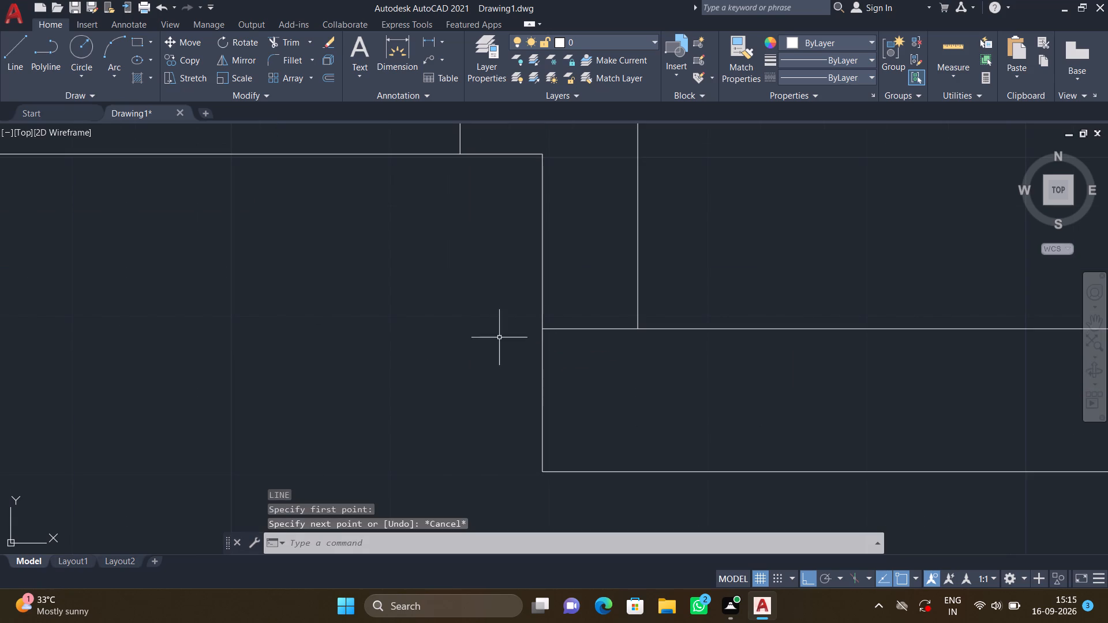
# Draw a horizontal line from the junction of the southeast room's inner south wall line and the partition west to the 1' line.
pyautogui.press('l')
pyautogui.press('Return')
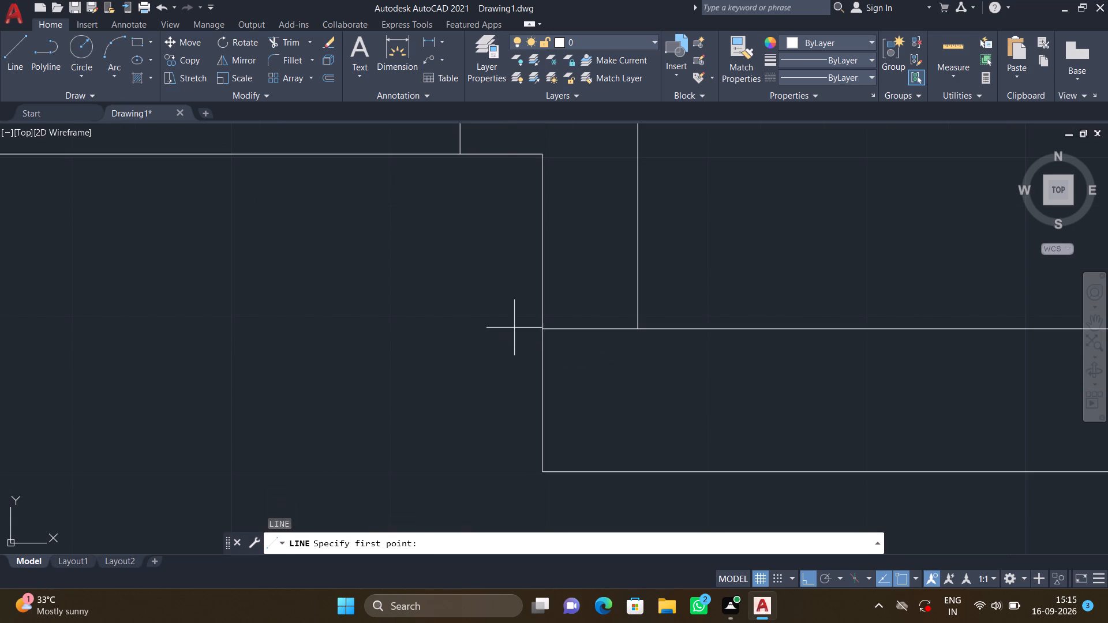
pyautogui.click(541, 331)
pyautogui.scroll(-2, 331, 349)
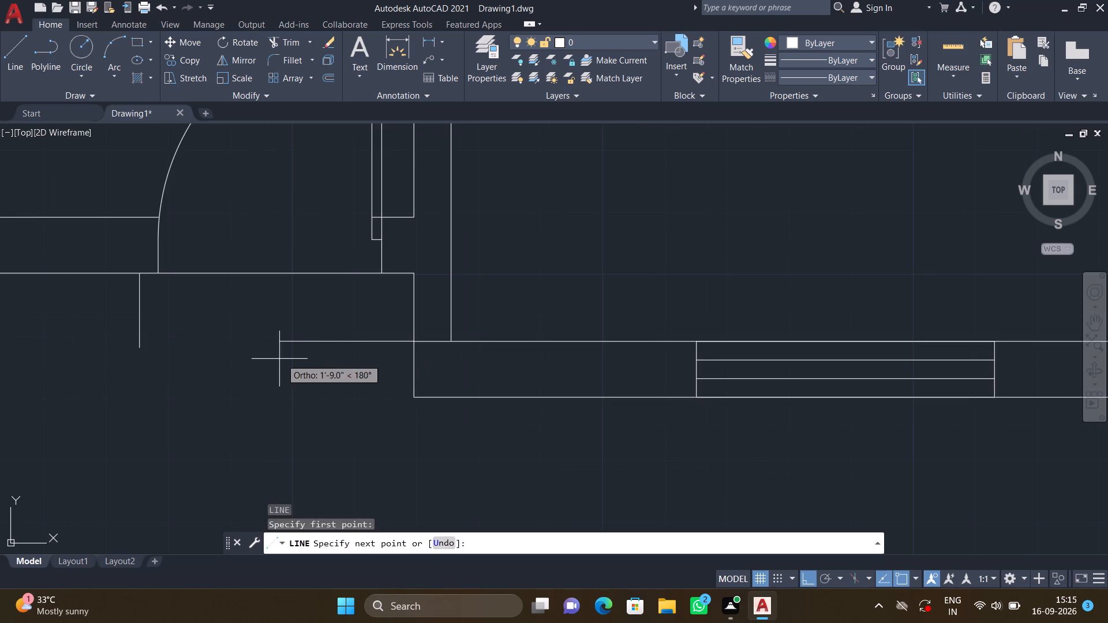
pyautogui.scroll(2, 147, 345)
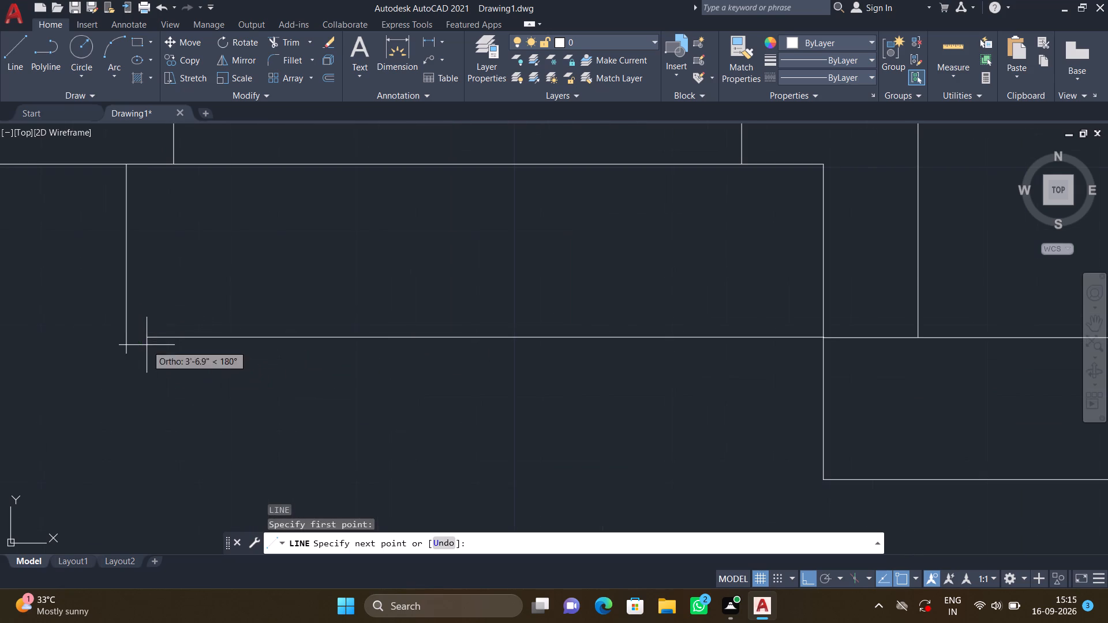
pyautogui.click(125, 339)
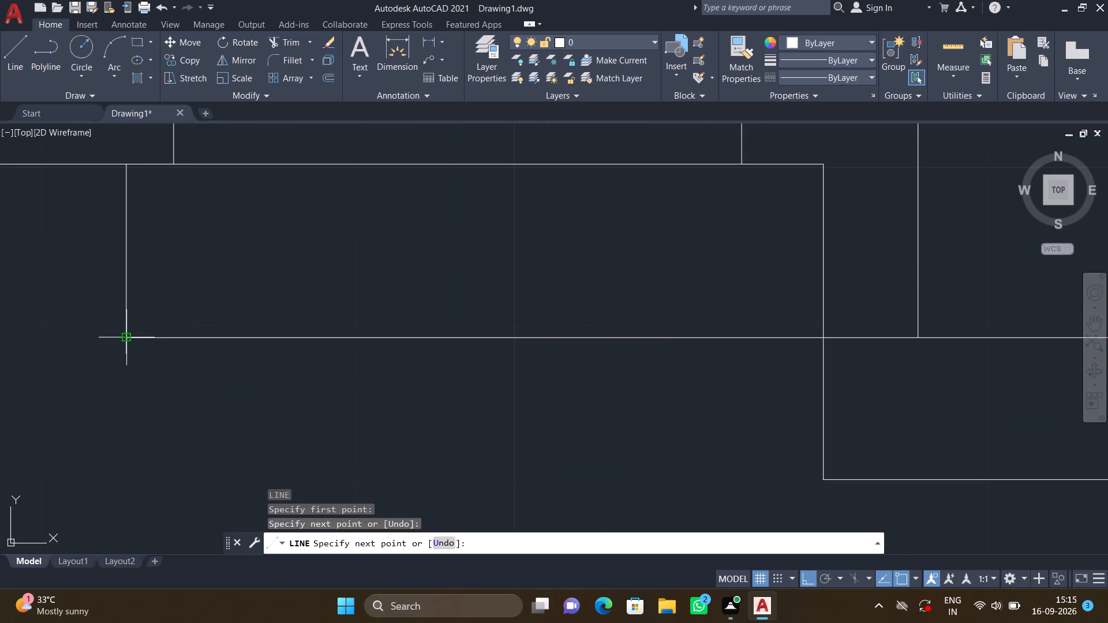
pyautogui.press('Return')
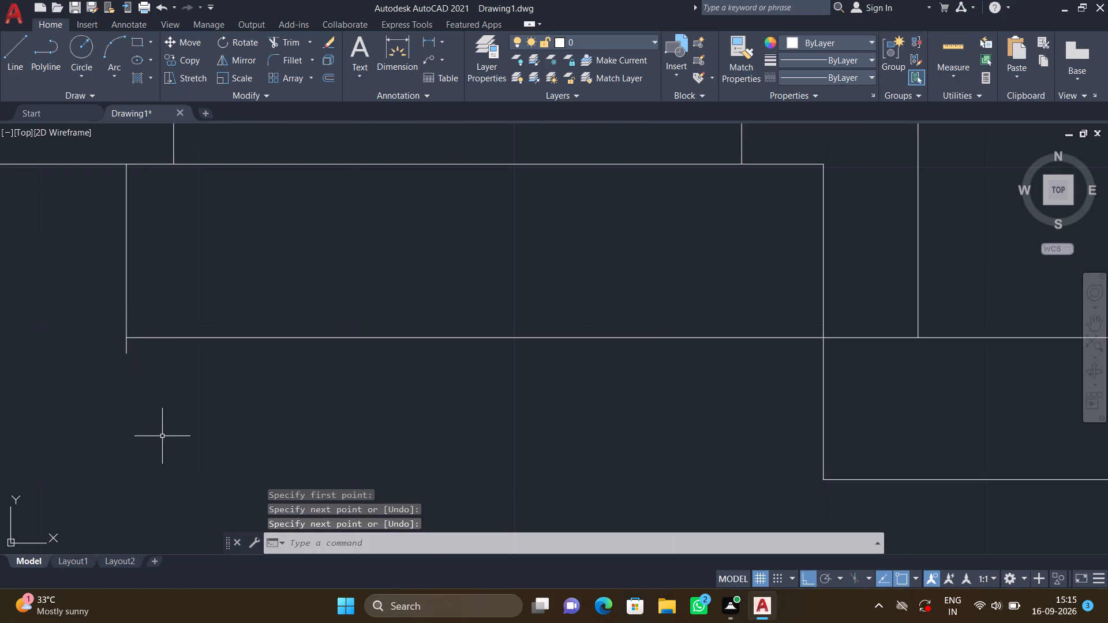
# Trim the southeast room's inner south wall line where it crosses the partition's thickness at the southwest corner.
pyautogui.scroll(-2, 162, 437)
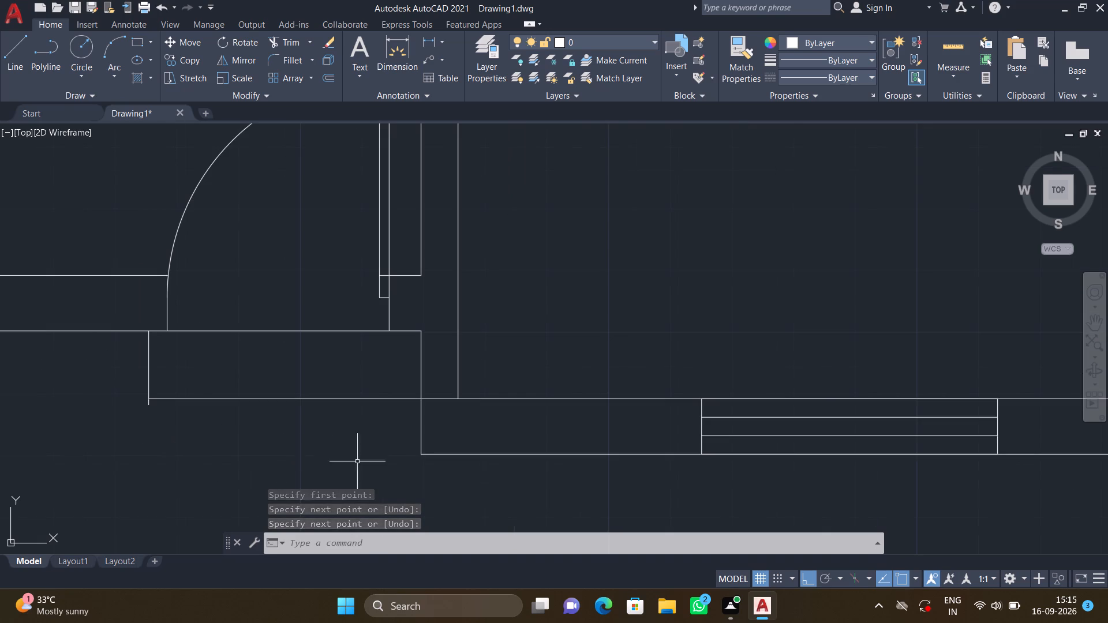
pyautogui.scroll(1, 440, 404)
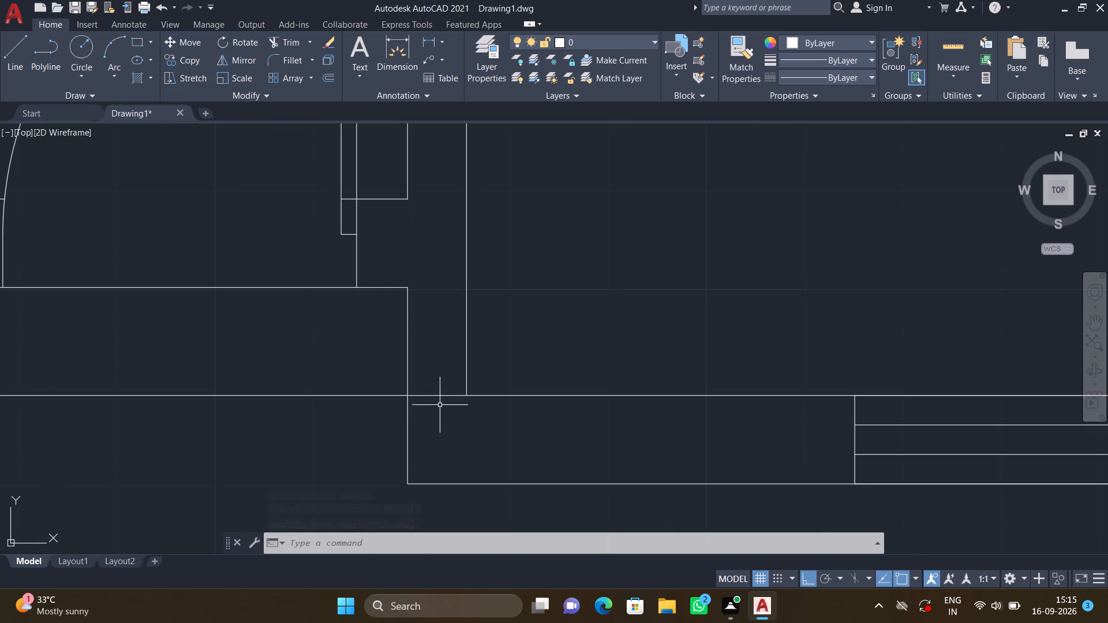
pyautogui.write('TR')
pyautogui.press('Return')
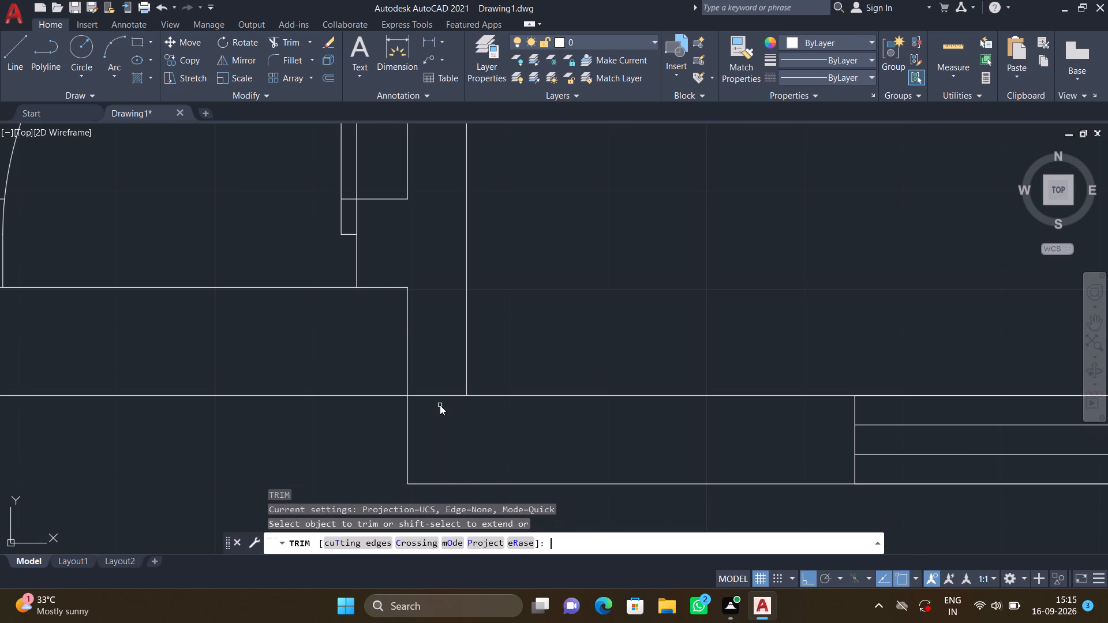
pyautogui.click(436, 378)
pyautogui.click(433, 436)
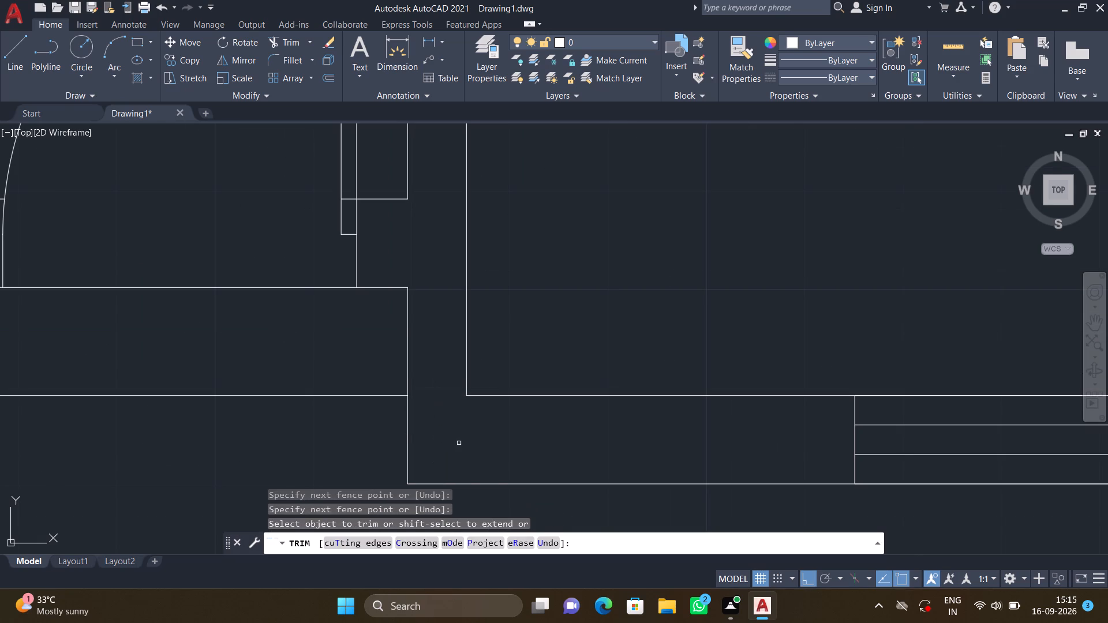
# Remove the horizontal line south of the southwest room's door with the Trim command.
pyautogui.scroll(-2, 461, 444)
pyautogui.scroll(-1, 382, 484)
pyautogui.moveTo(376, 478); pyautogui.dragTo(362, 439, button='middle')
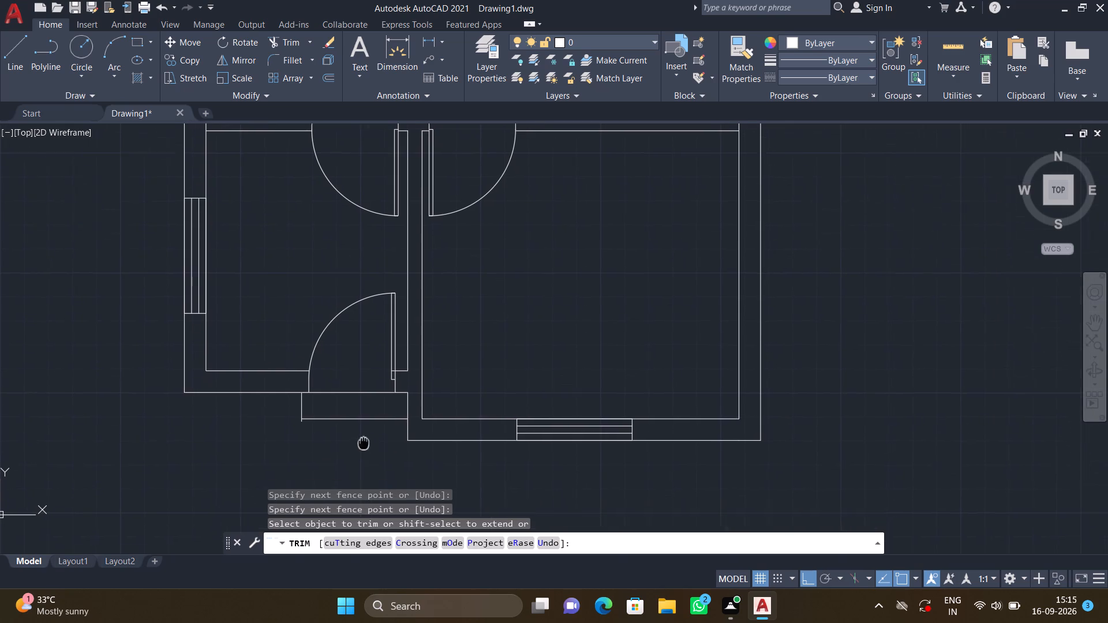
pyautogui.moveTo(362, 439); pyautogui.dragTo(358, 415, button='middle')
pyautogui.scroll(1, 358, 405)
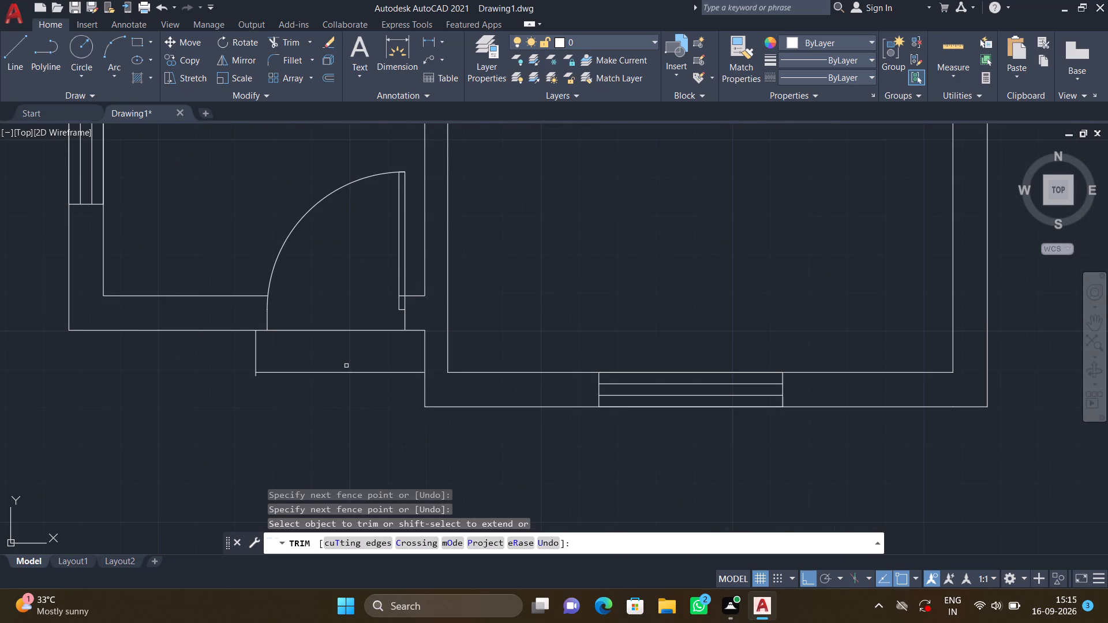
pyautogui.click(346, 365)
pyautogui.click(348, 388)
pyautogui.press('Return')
# Draw a horizontal line from the southeast room's outer southwest corner west to directly below the 1' line.
pyautogui.press('l')
pyautogui.press('Return')
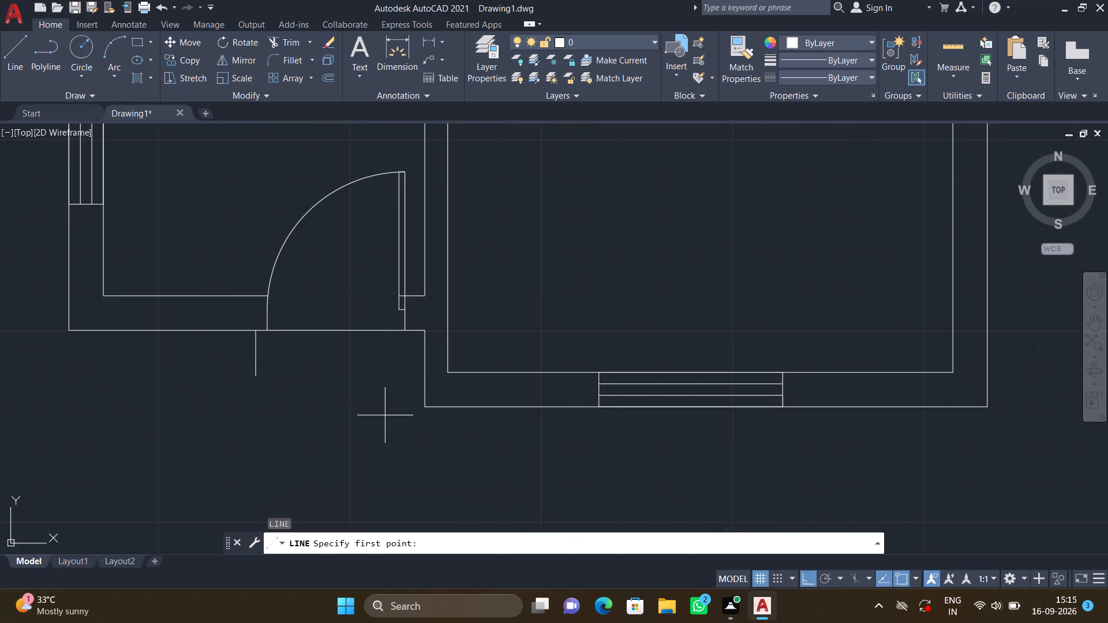
pyautogui.click(425, 407)
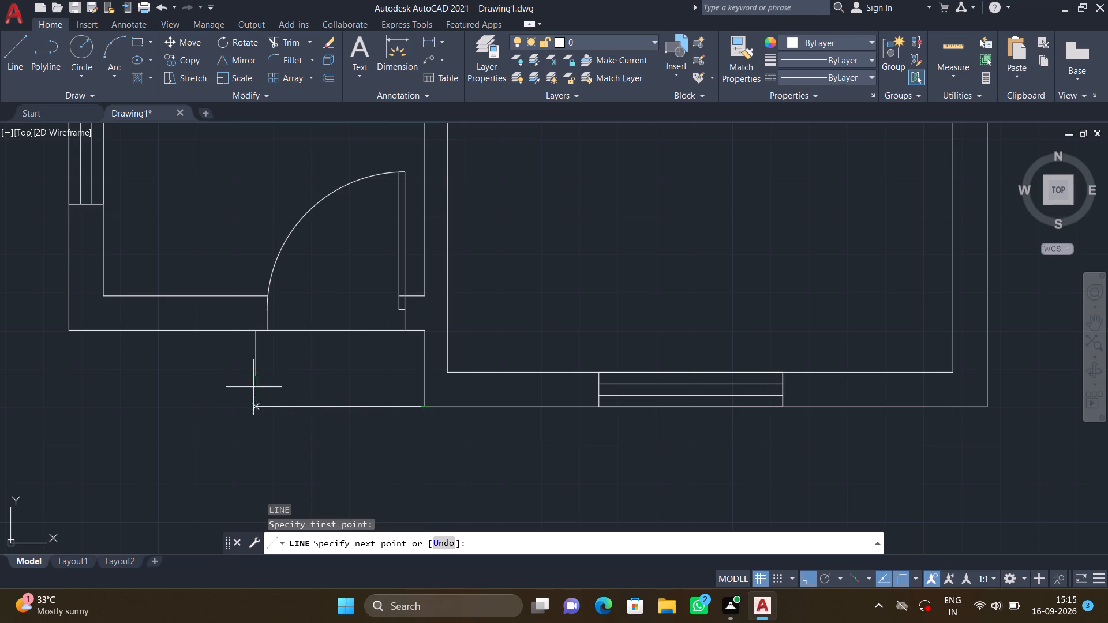
pyautogui.click(255, 408)
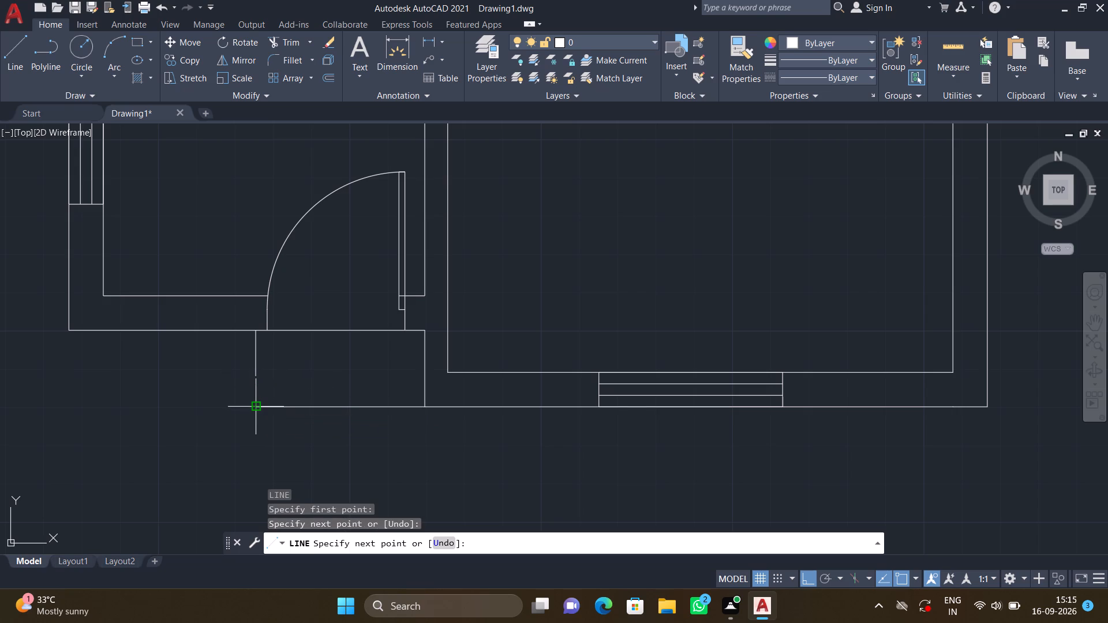
pyautogui.press('Return')
# Extend the 1' line south to the new horizontal line, closing the projection at about 1'-8" deep.
pyautogui.write('EX')
pyautogui.press('Return')
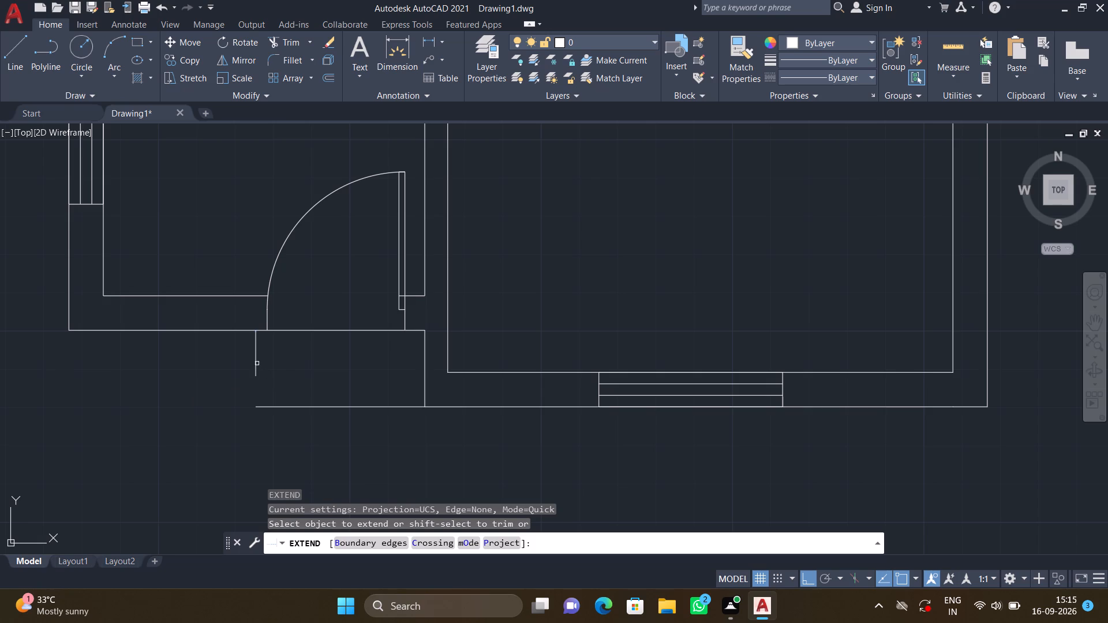
pyautogui.click(257, 363)
pyautogui.press('Return')
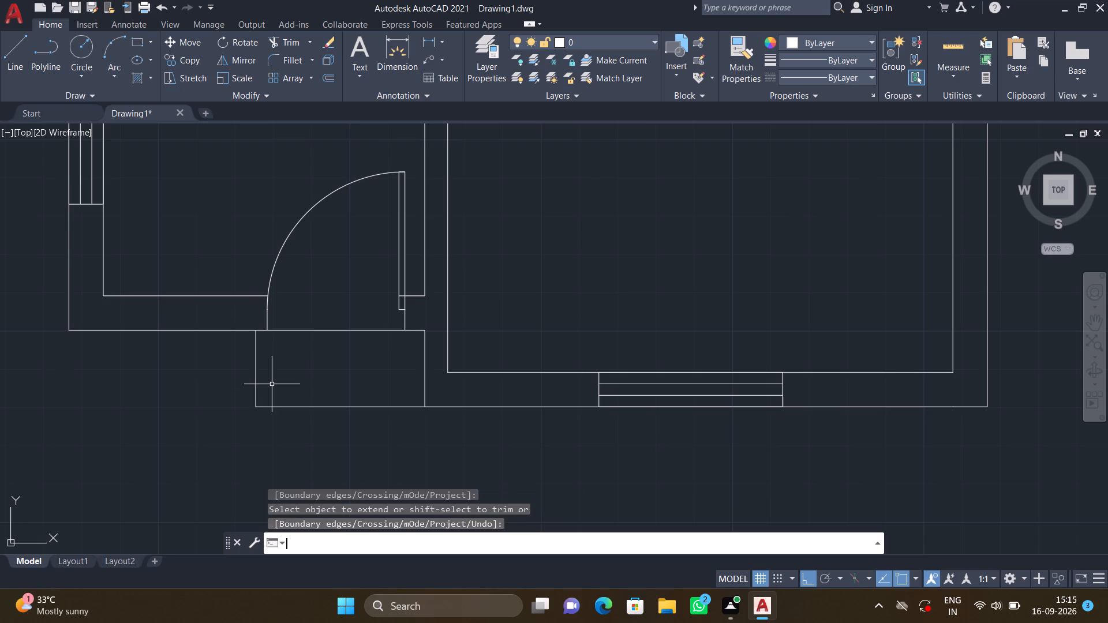
# Measure the length of the projection's west side with a linear dimension, without placing the dimension.
pyautogui.click(441, 40)
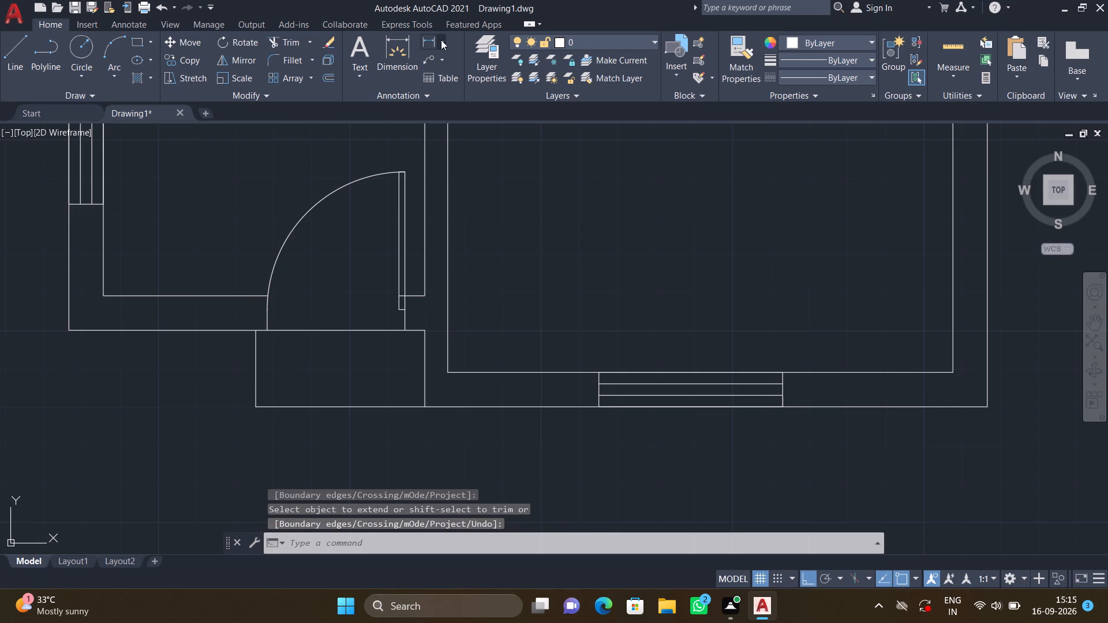
pyautogui.click(452, 62)
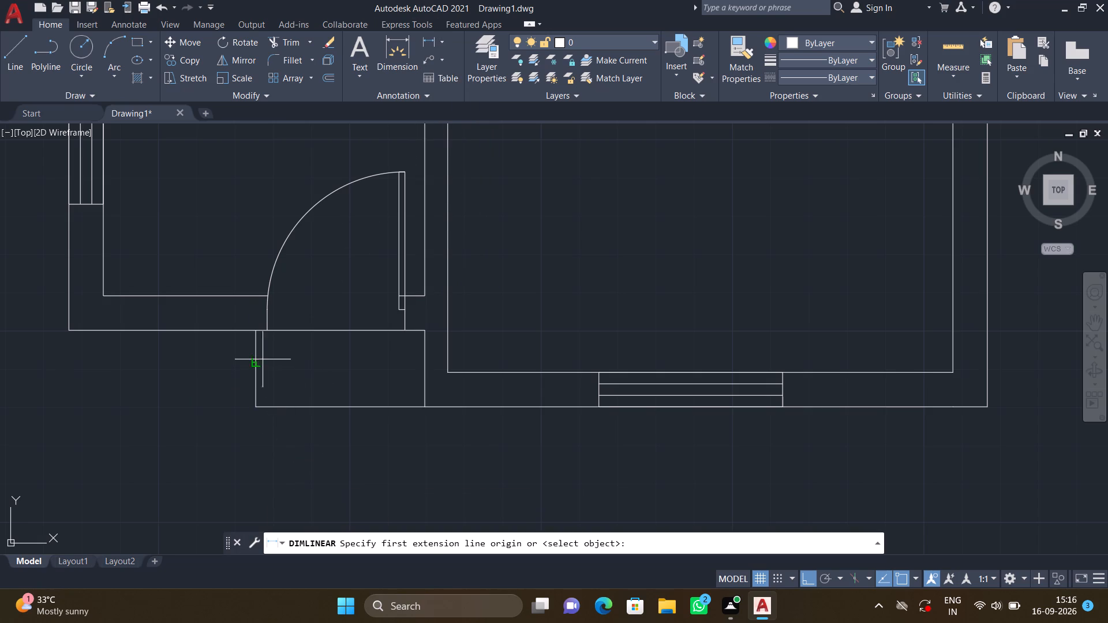
pyautogui.click(257, 332)
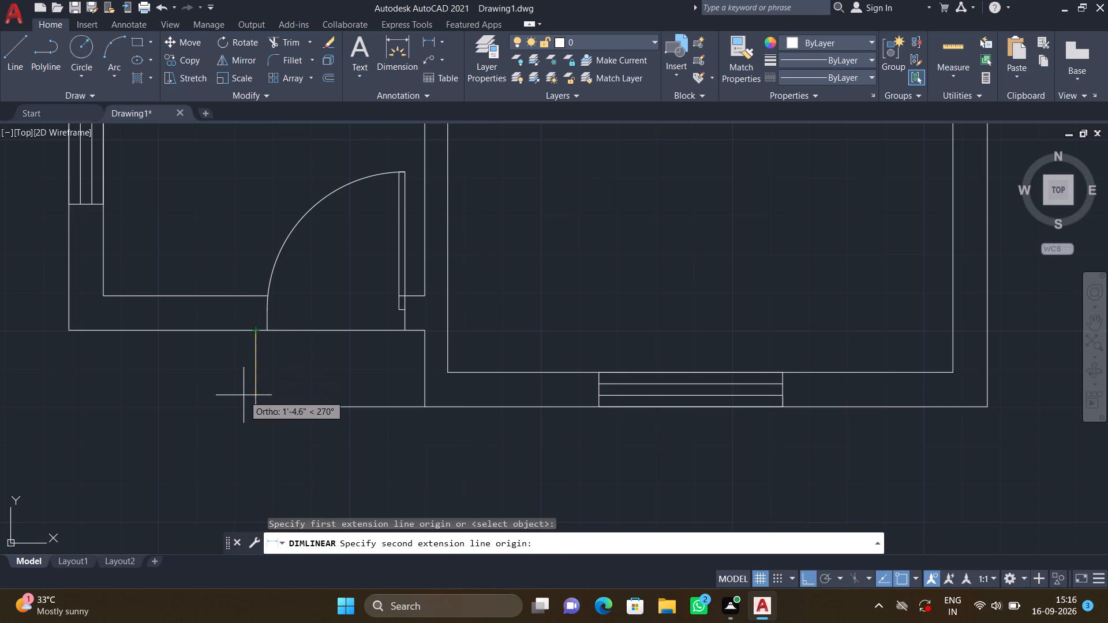
pyautogui.click(252, 408)
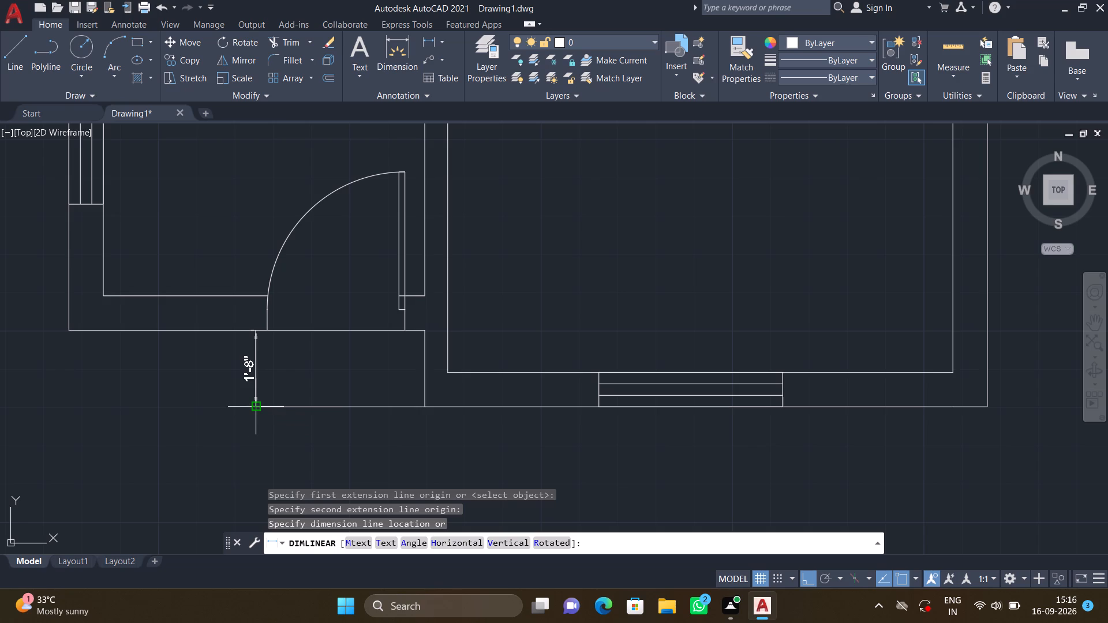
pyautogui.press('Escape')
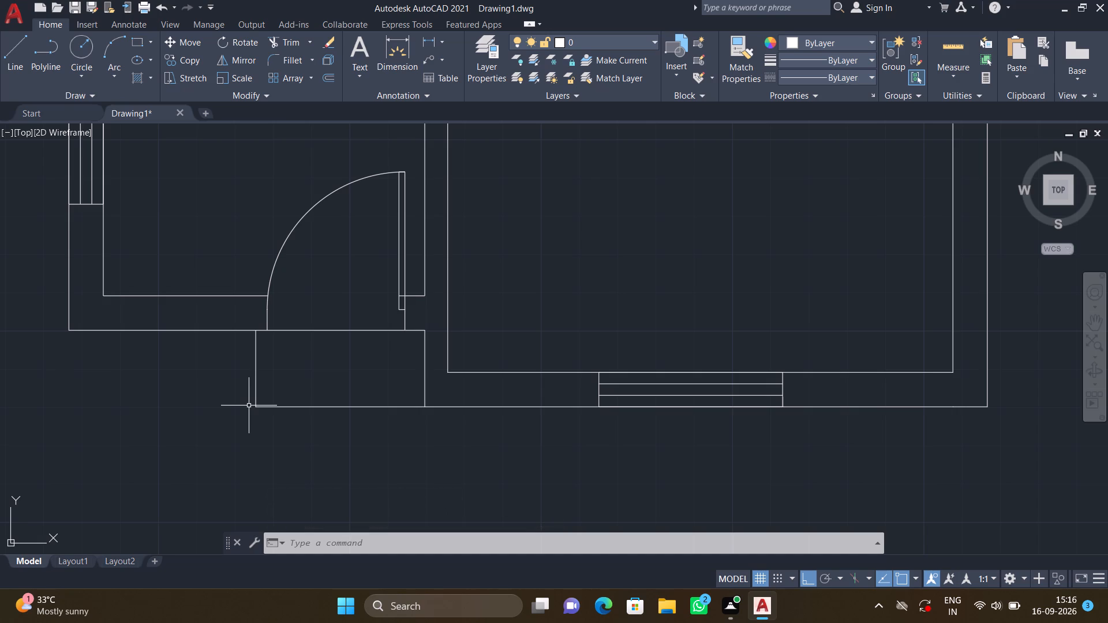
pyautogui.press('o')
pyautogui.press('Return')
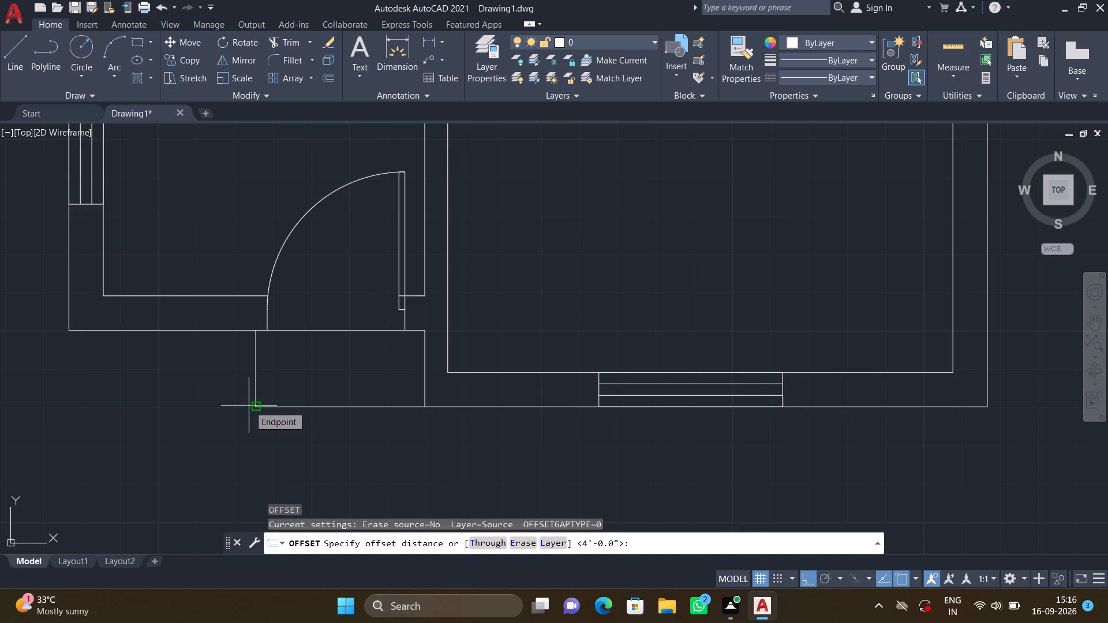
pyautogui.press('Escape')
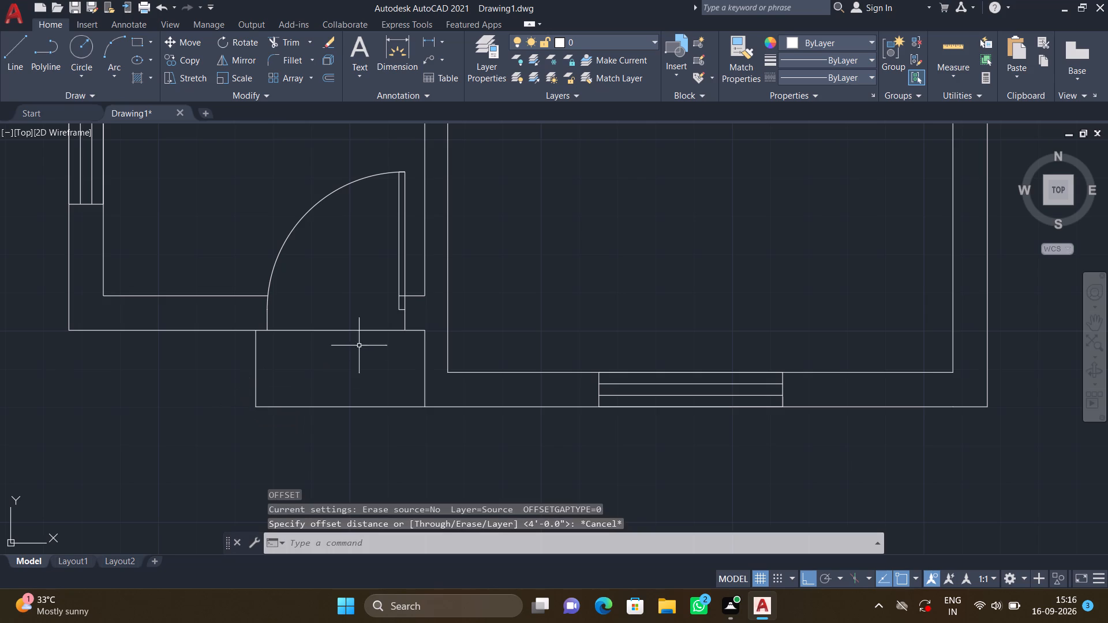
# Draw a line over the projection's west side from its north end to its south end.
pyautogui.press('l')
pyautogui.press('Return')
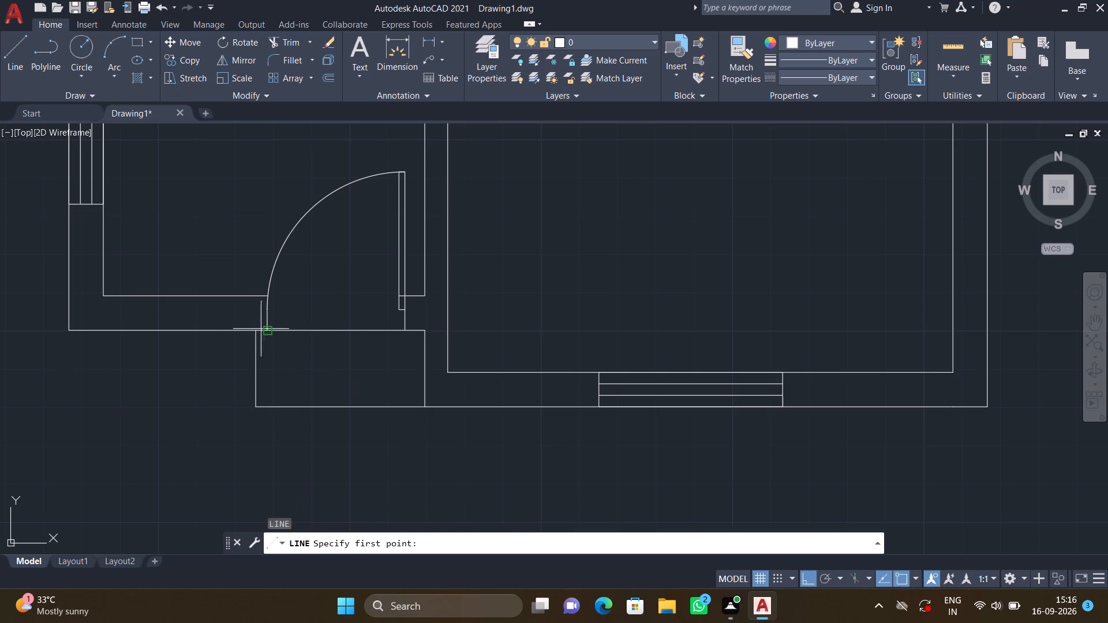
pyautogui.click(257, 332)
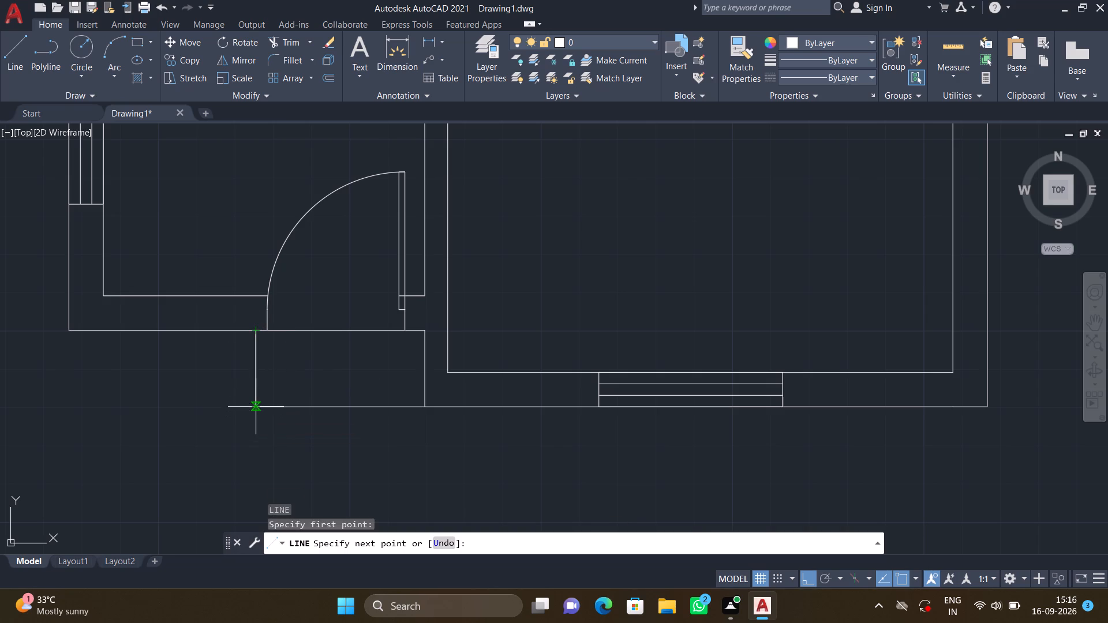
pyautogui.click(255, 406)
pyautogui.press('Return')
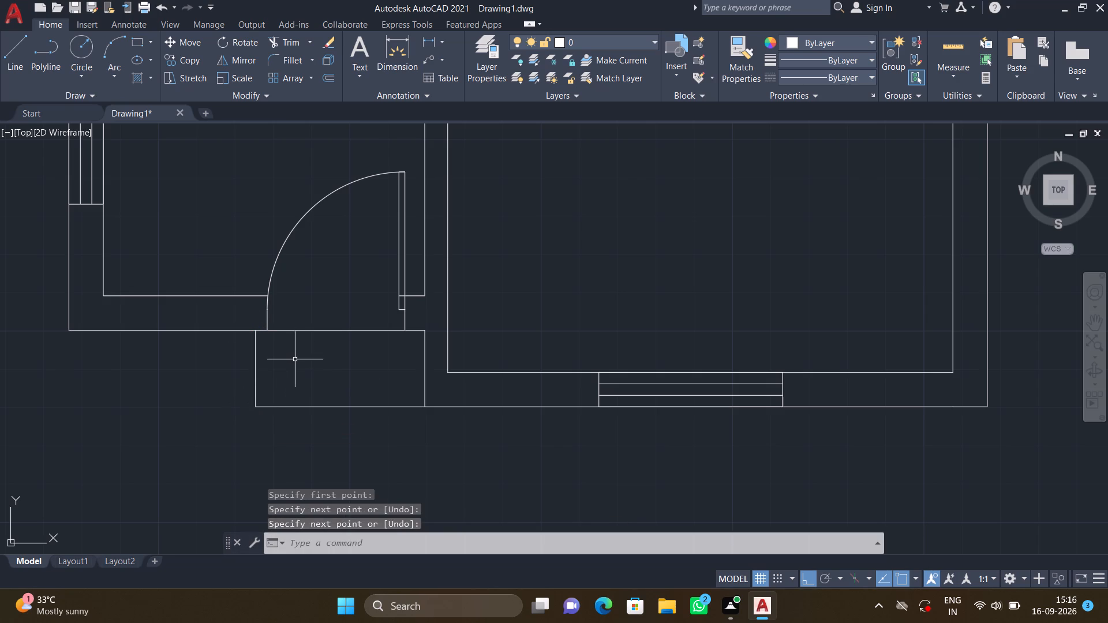
# Draw a horizontal line across the projection from the midpoint of its west side to its east side.
pyautogui.press('l')
pyautogui.press('Return')
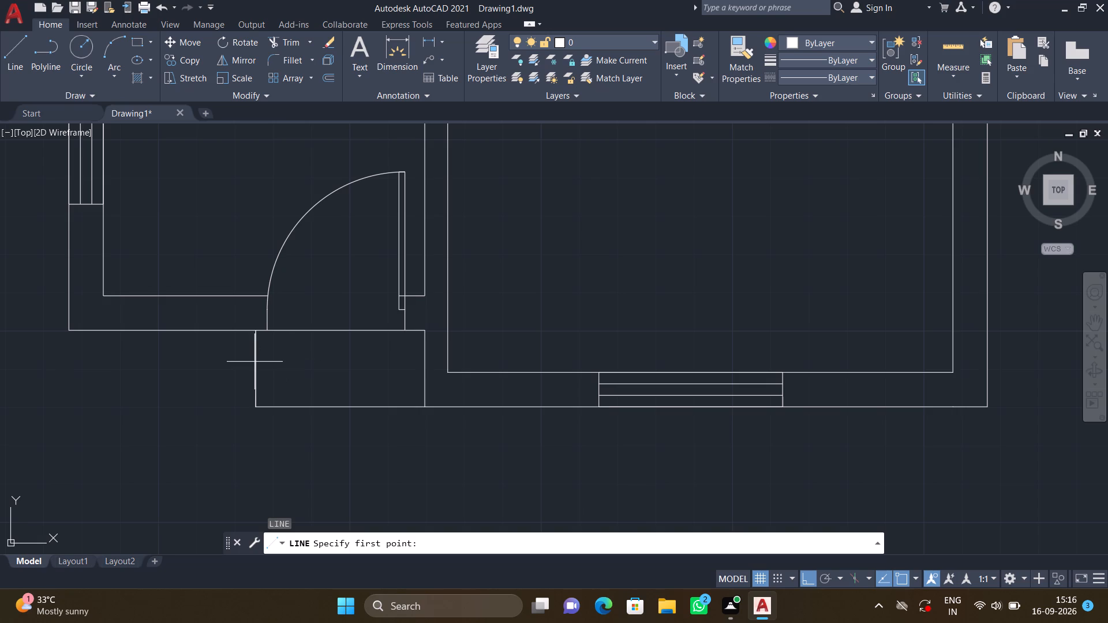
pyautogui.click(256, 369)
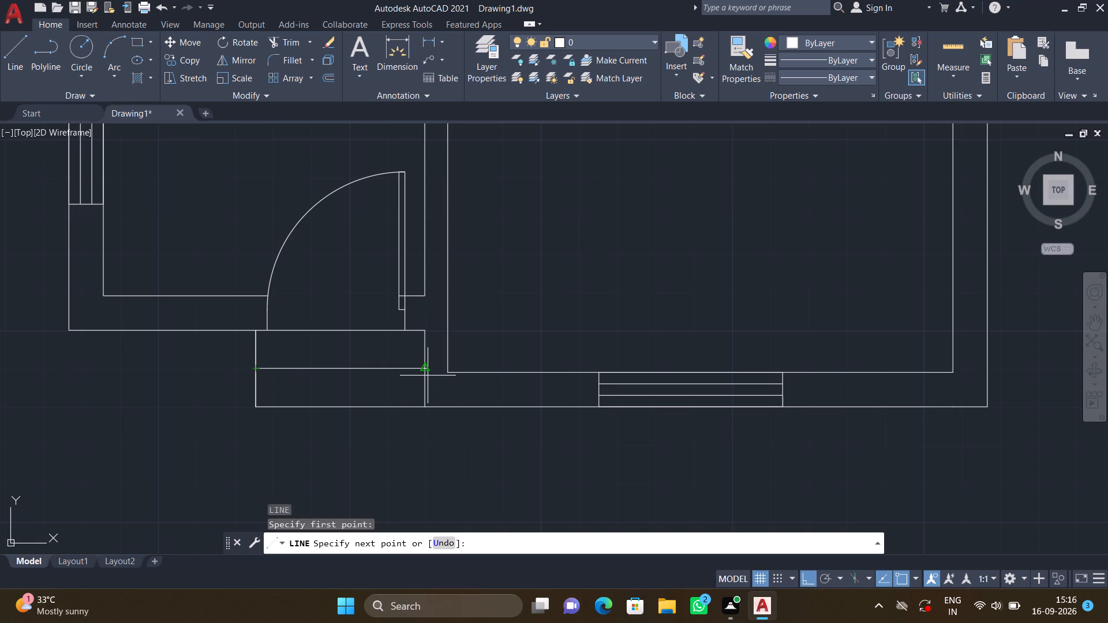
pyautogui.click(422, 367)
pyautogui.press('Return')
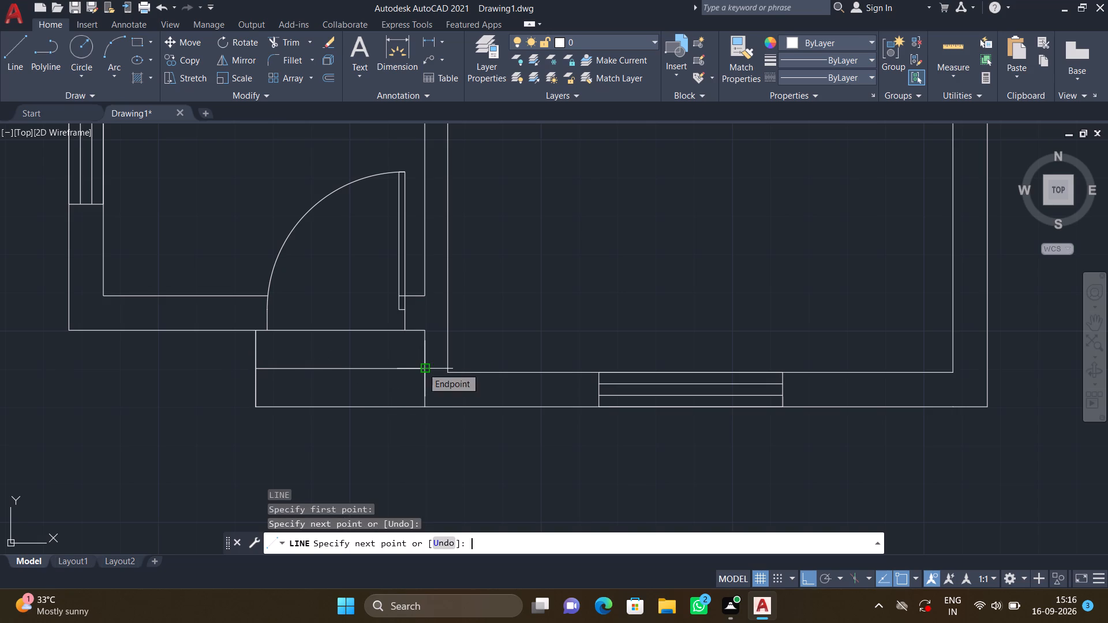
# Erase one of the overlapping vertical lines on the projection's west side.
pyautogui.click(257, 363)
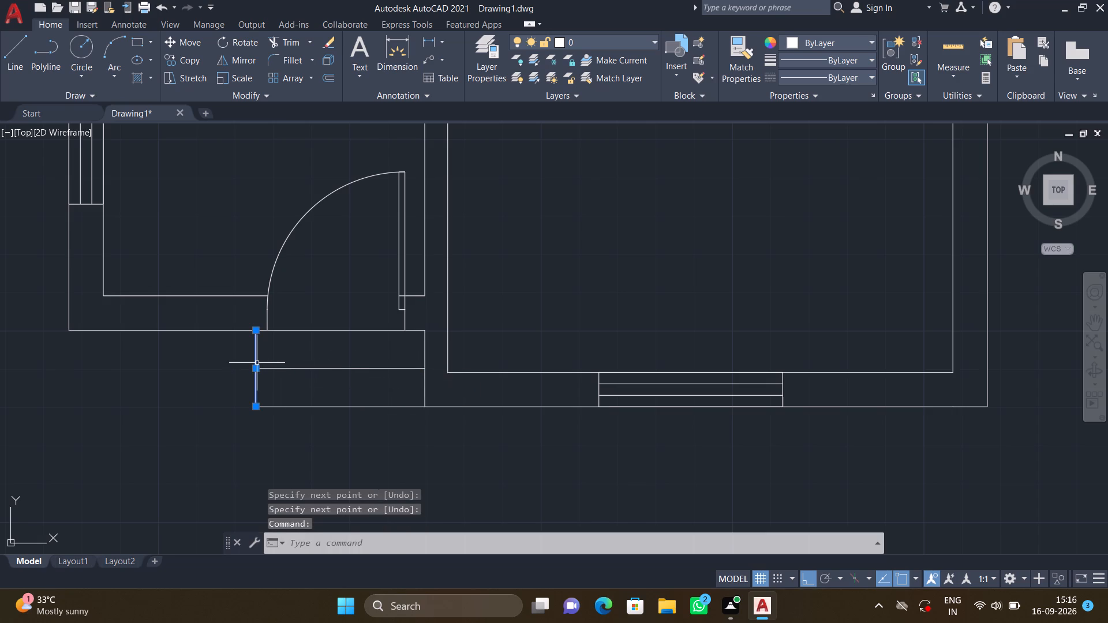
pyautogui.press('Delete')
# Insert the Toilet - top block from DesignCenter's House Designer.dwg into the empty area east of the house.
pyautogui.scroll(-2, 61, 298)
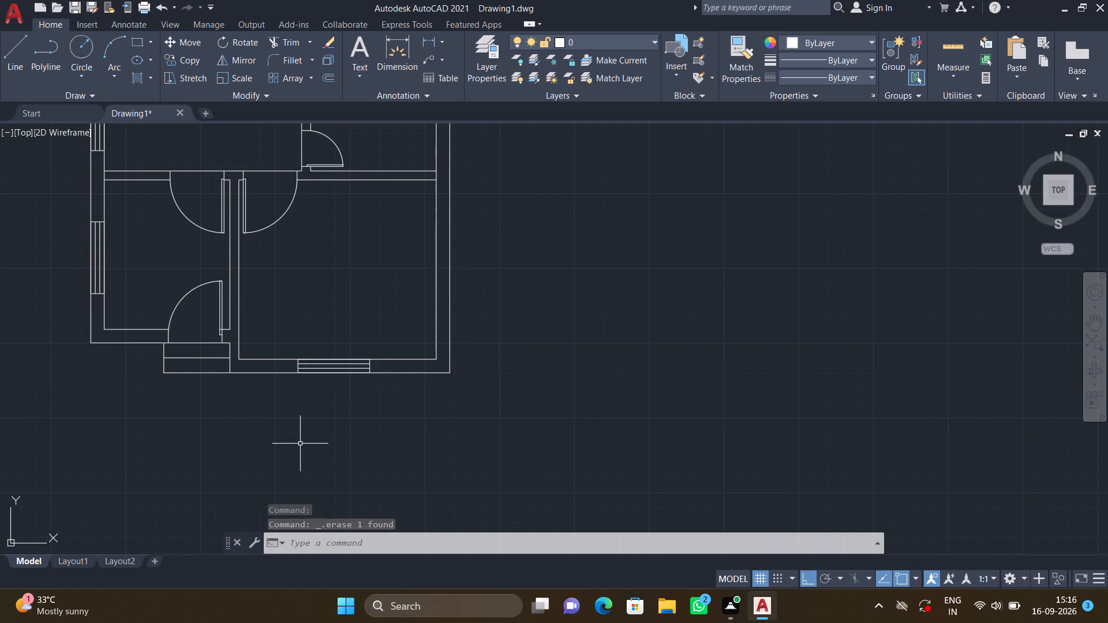
pyautogui.moveTo(300, 436); pyautogui.dragTo(406, 452, button='middle')
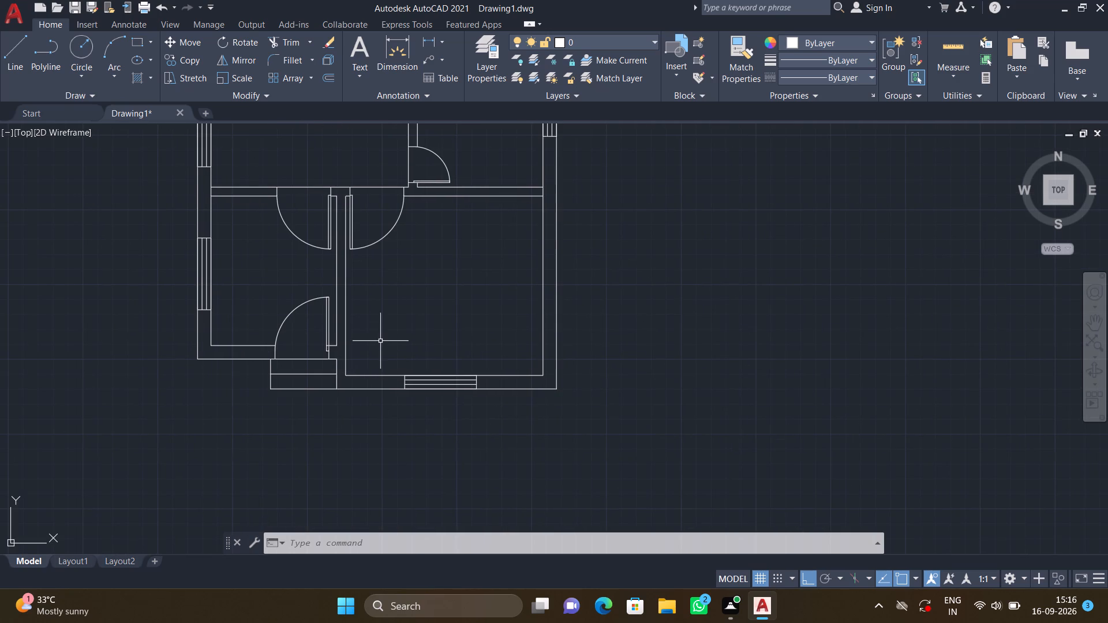
pyautogui.hotkey('ctrl', '2')
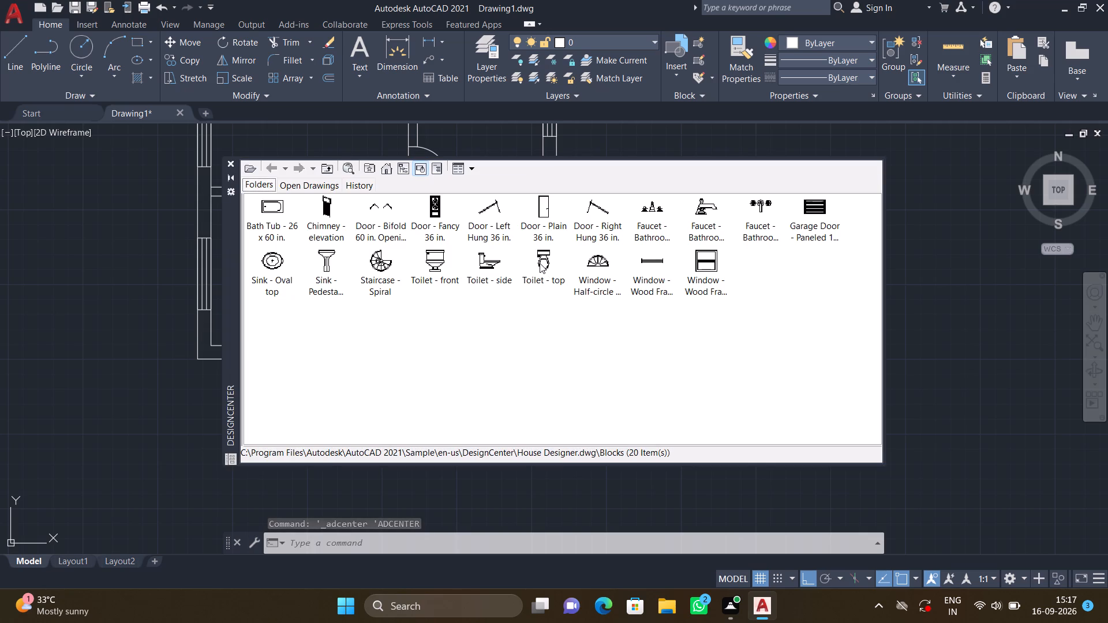
pyautogui.moveTo(545, 263); pyautogui.dragTo(873, 294)
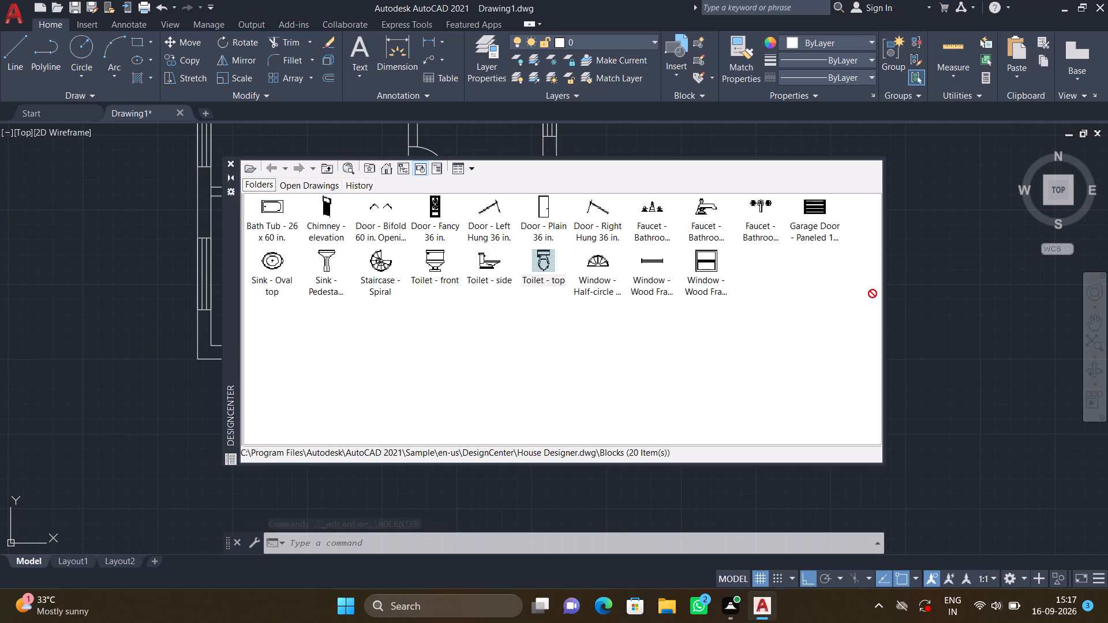
pyautogui.moveTo(873, 294); pyautogui.dragTo(955, 275)
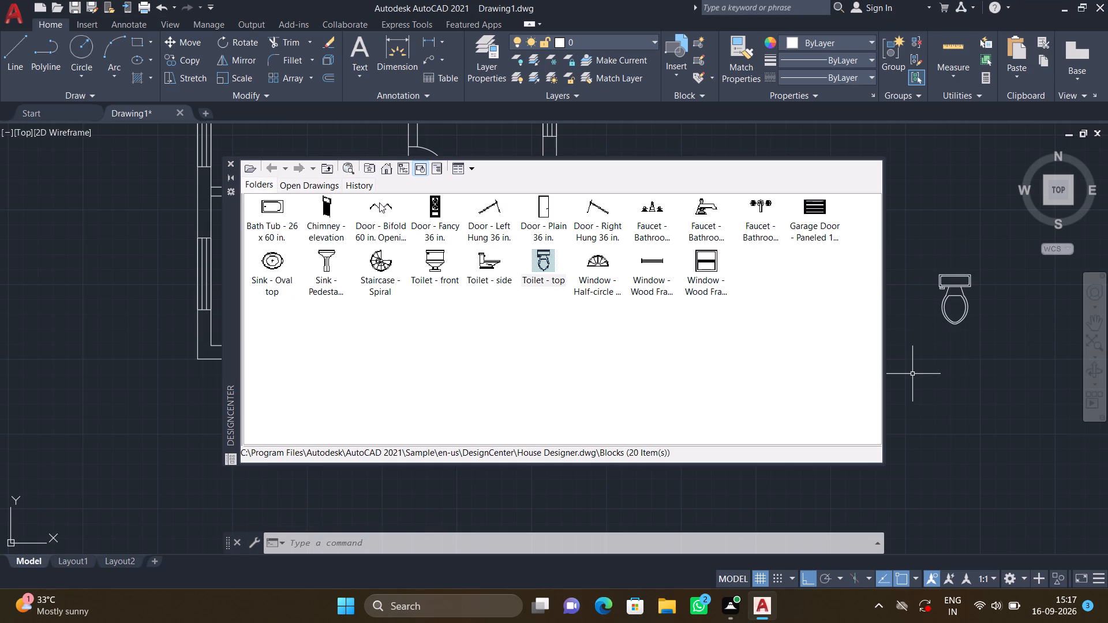
# Insert the Bed - Queen block from DesignCenter's Home - Space Planner.dwg into the empty area south of the toilet.
pyautogui.doubleClick(388, 171)
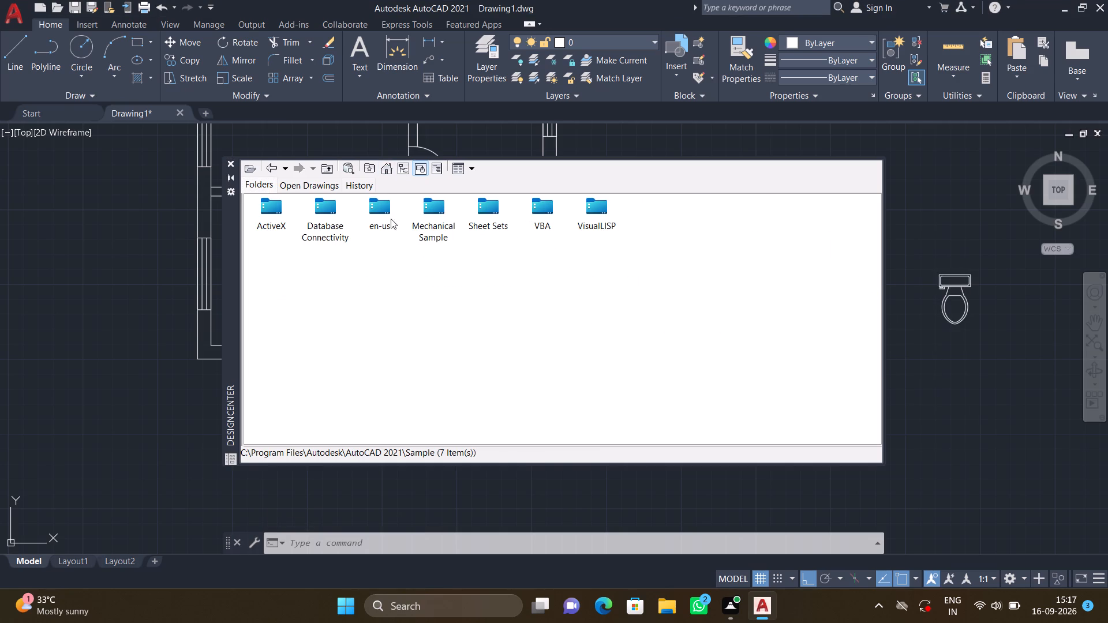
pyautogui.doubleClick(383, 211)
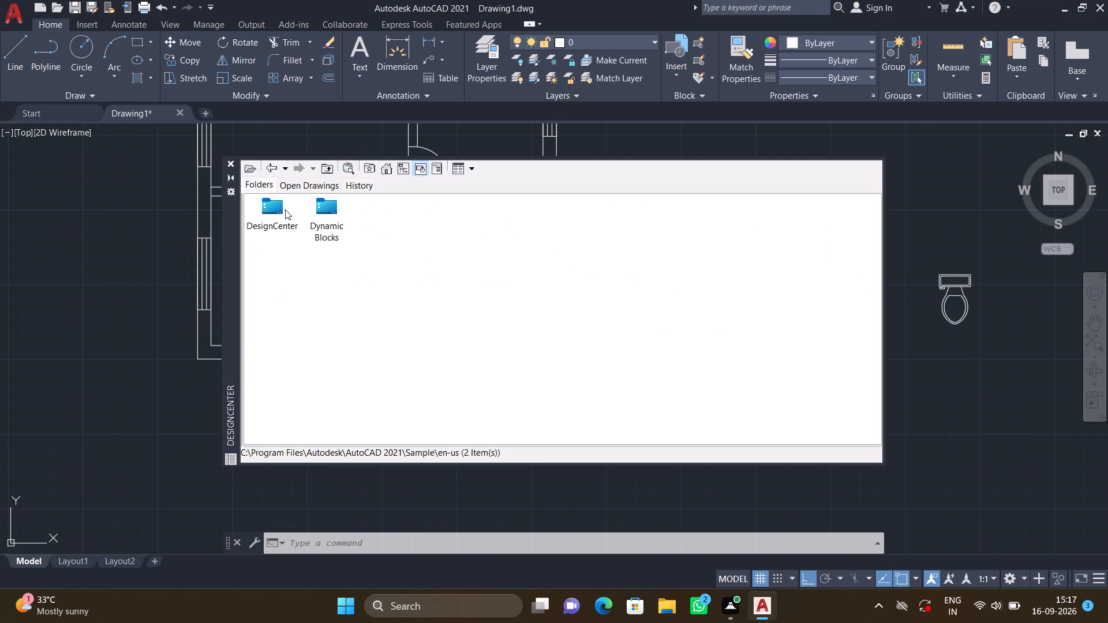
pyautogui.doubleClick(274, 205)
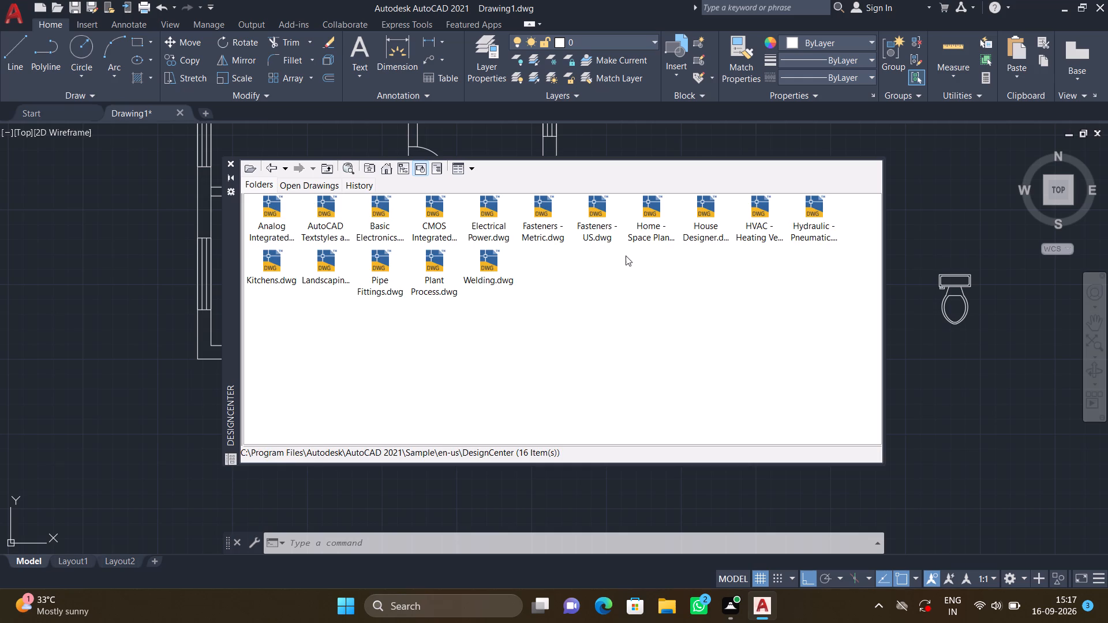
pyautogui.click(648, 212)
pyautogui.click(648, 212)
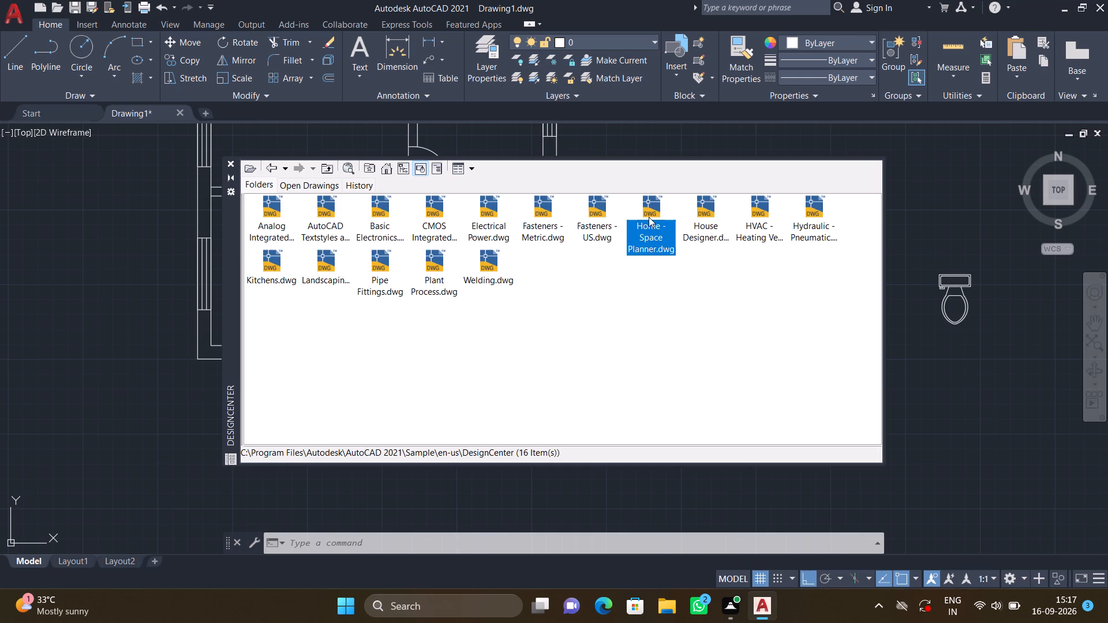
pyautogui.doubleClick(649, 217)
pyautogui.doubleClick(278, 197)
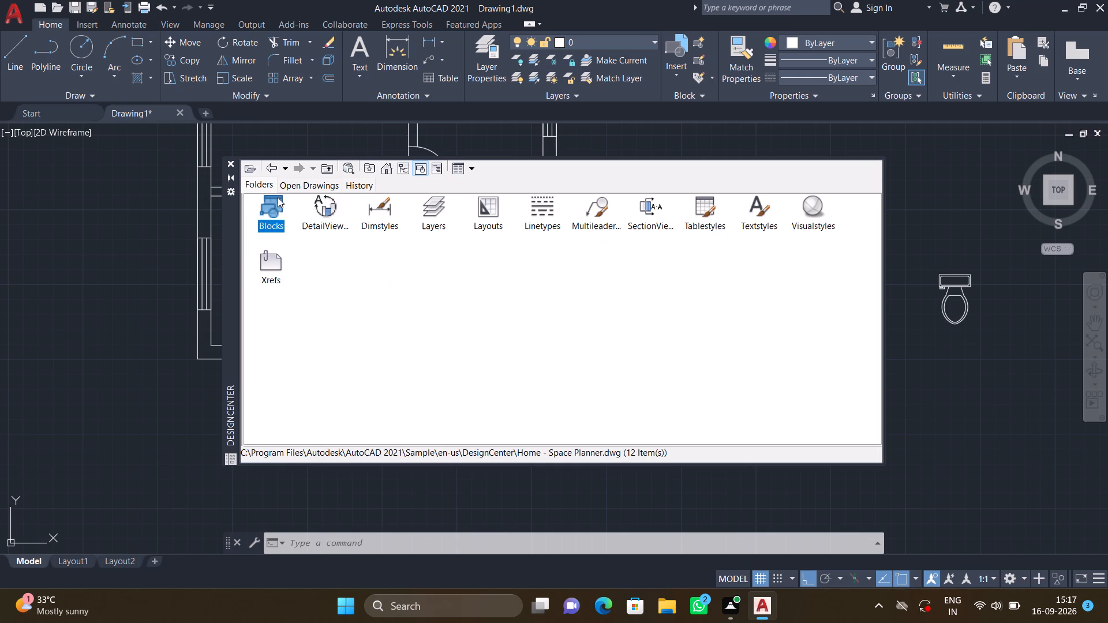
pyautogui.moveTo(271, 205); pyautogui.dragTo(271, 204)
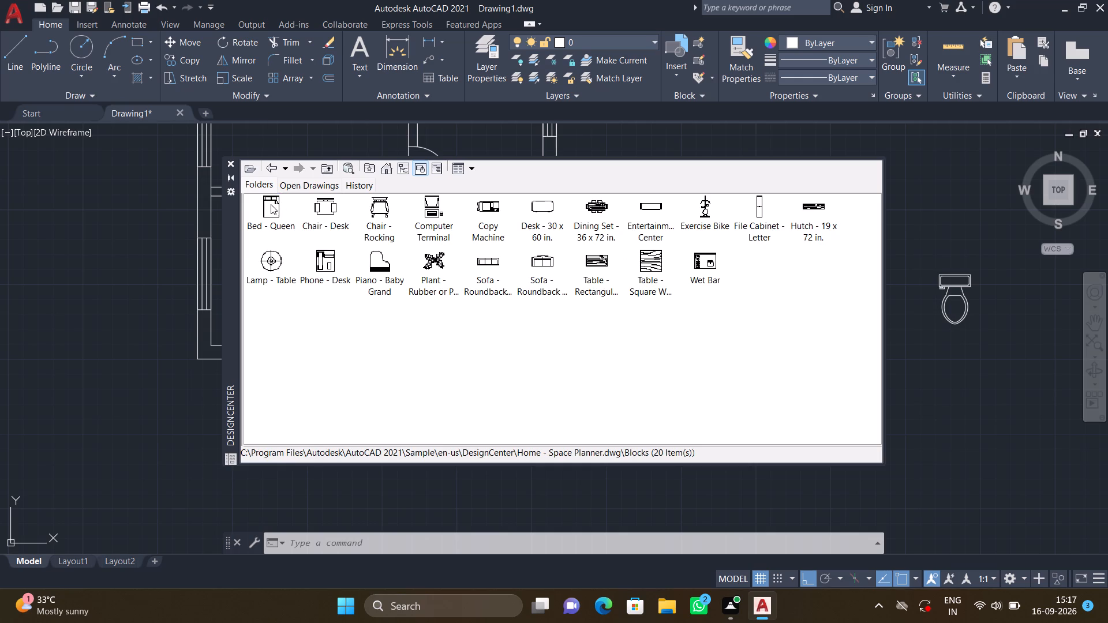
pyautogui.moveTo(271, 204); pyautogui.dragTo(915, 369)
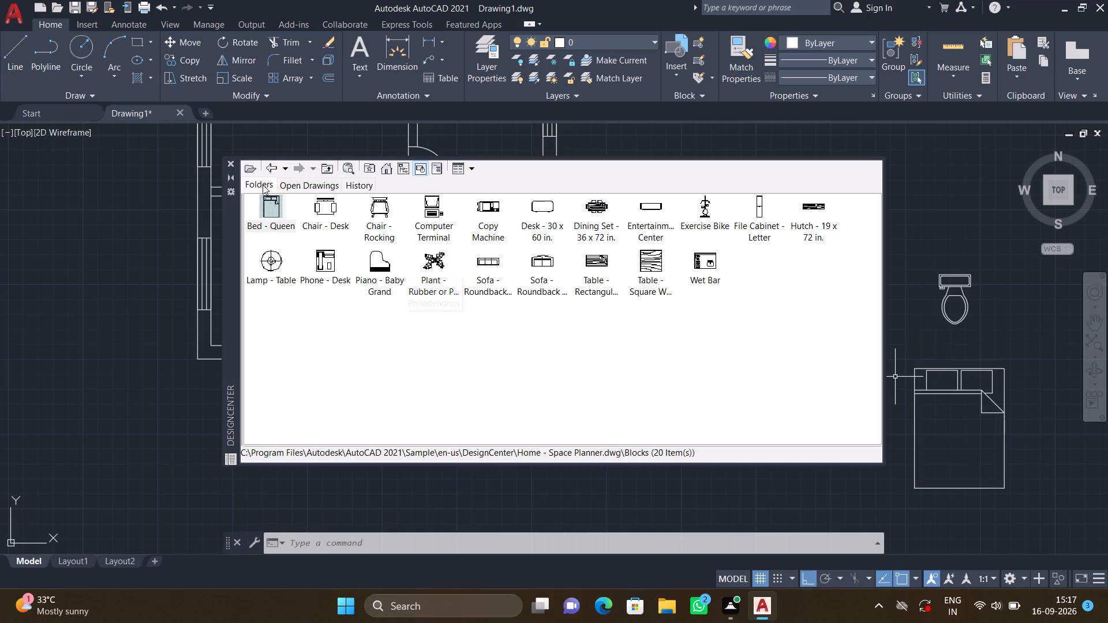
# Insert the Sink-single - 30 in top block from DesignCenter's Kitchens.dwg into the empty area north of the toilet.
pyautogui.click(381, 163)
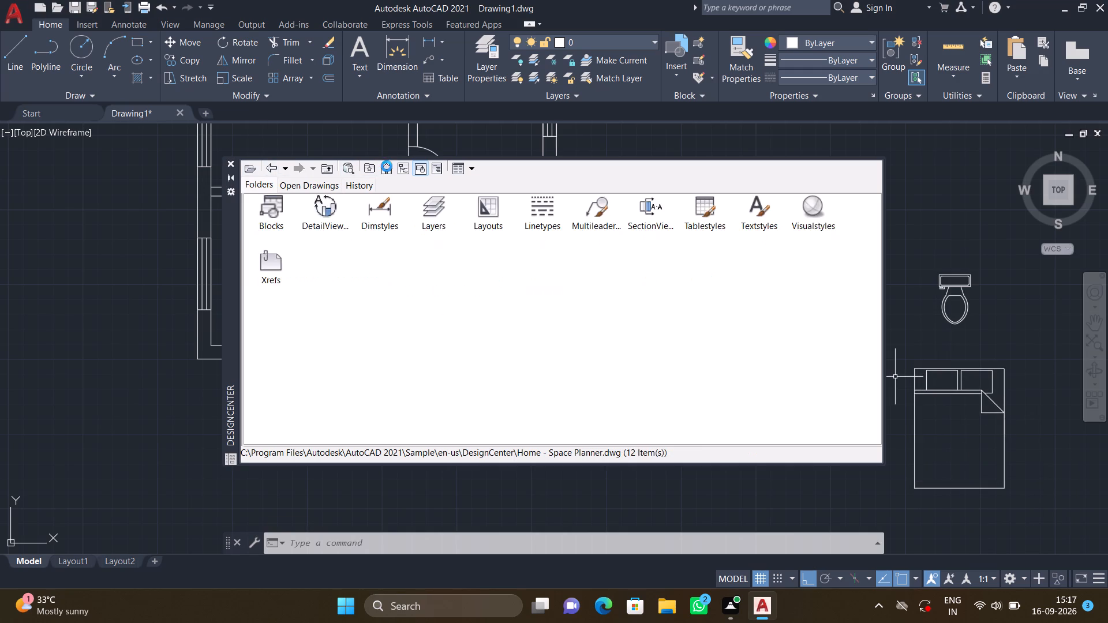
pyautogui.doubleClick(376, 208)
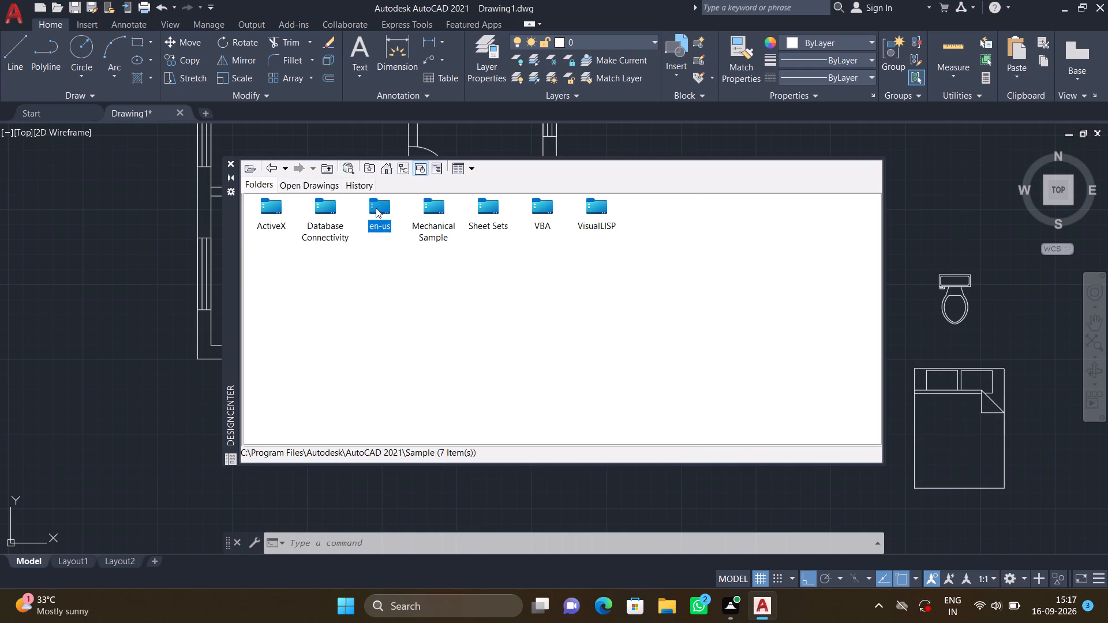
pyautogui.doubleClick(276, 212)
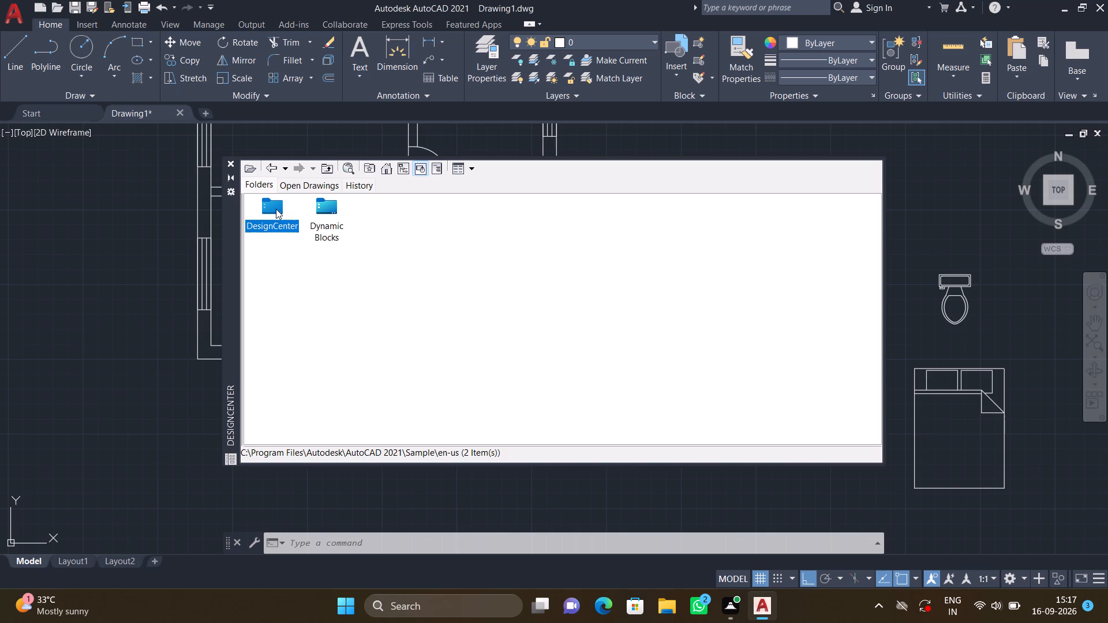
pyautogui.doubleClick(276, 209)
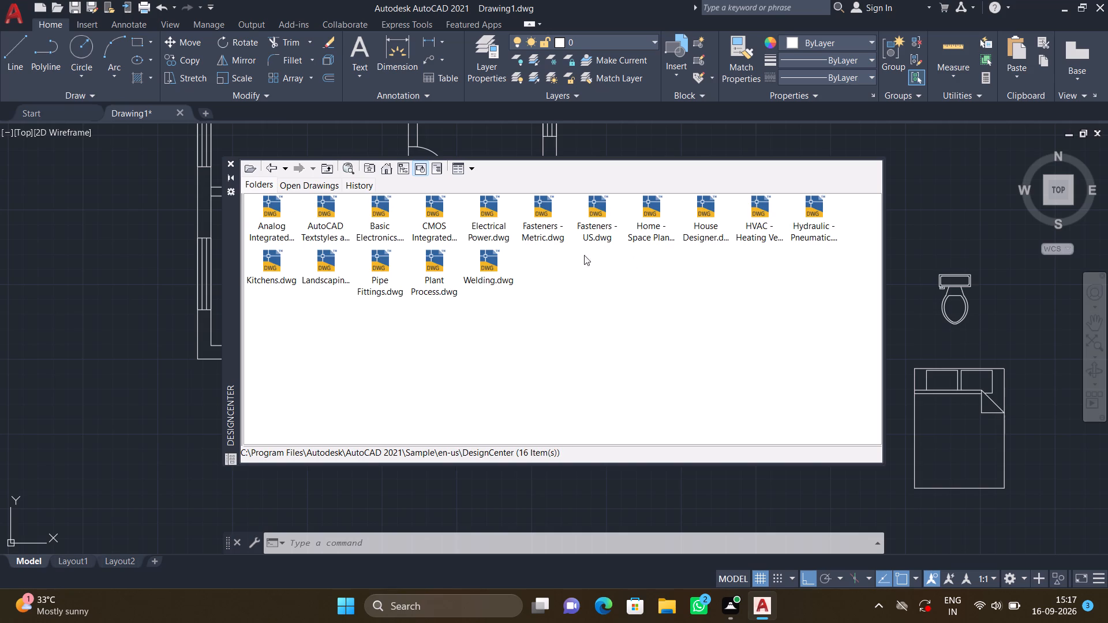
pyautogui.doubleClick(279, 260)
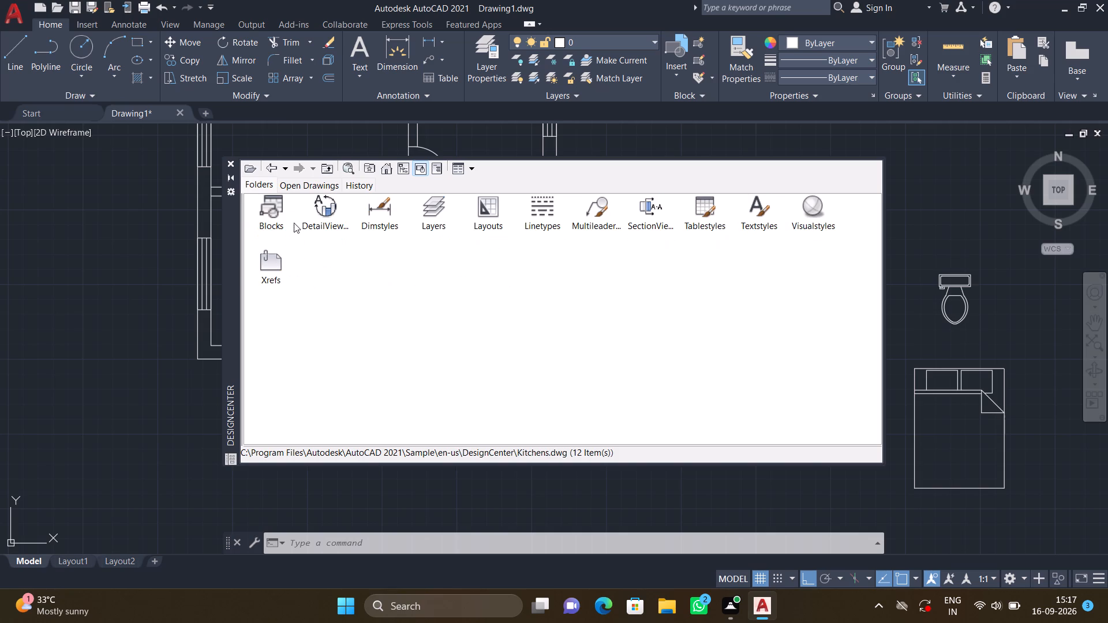
pyautogui.doubleClick(268, 207)
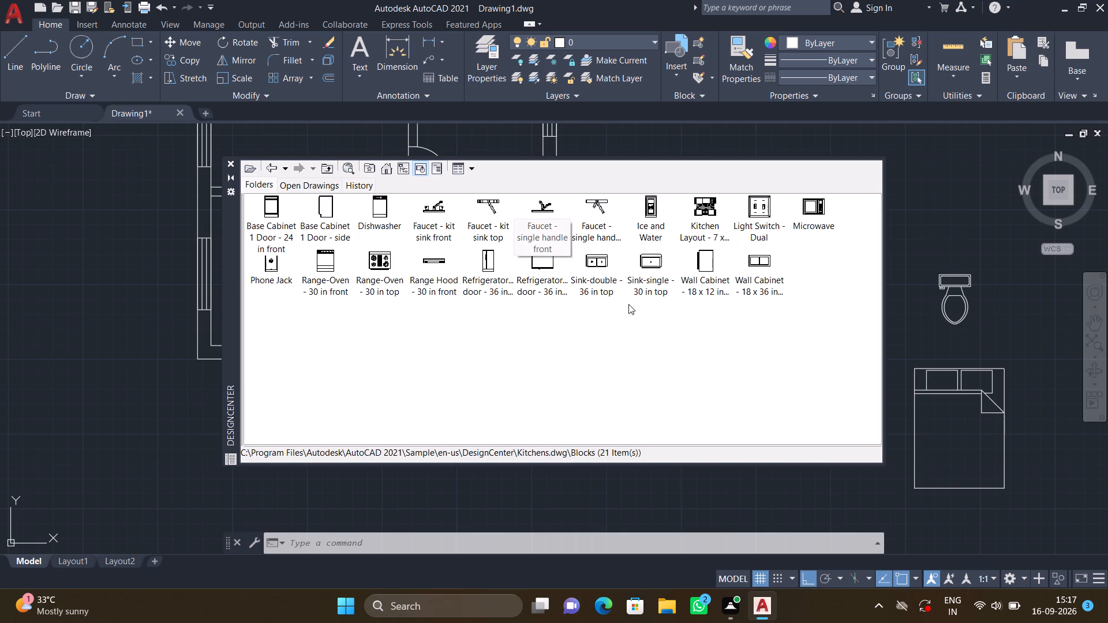
pyautogui.moveTo(647, 261); pyautogui.dragTo(896, 181)
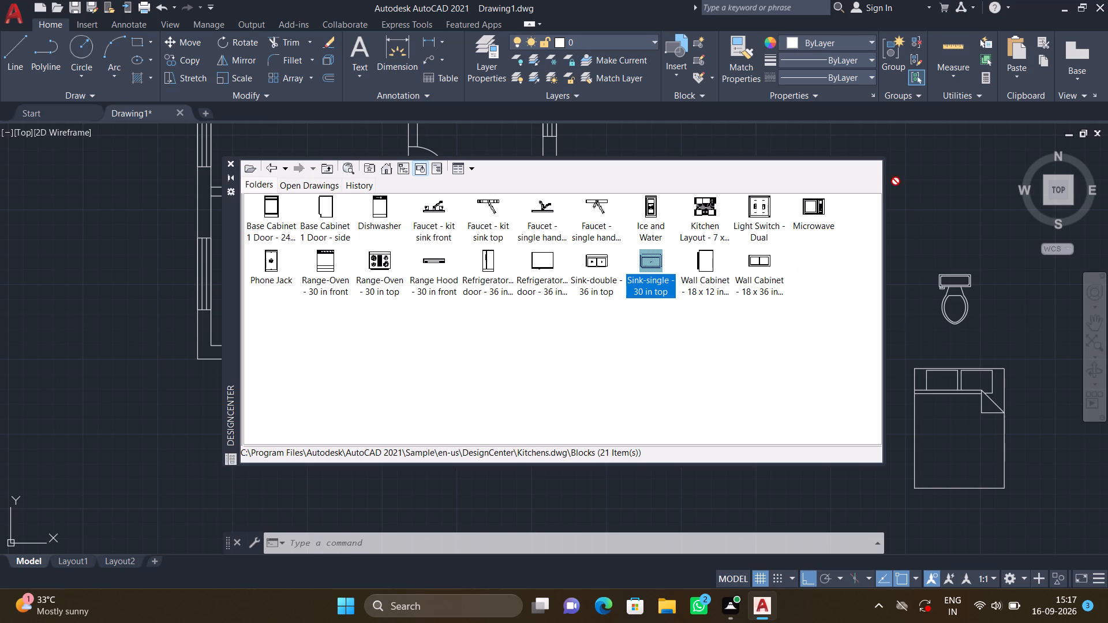
pyautogui.moveTo(896, 181); pyautogui.dragTo(931, 151)
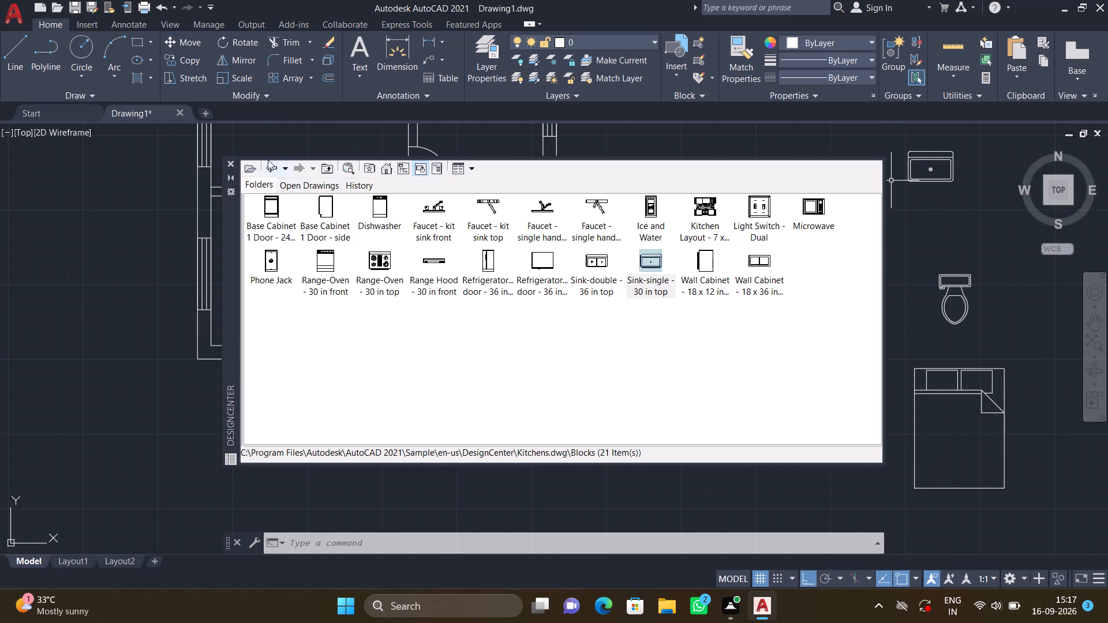
pyautogui.click(234, 164)
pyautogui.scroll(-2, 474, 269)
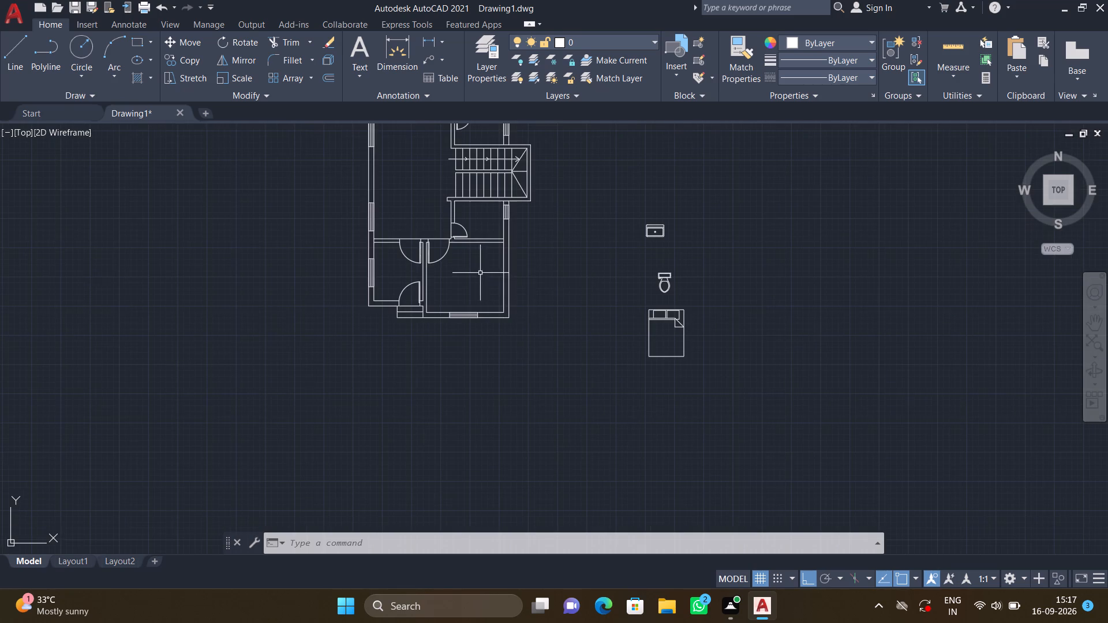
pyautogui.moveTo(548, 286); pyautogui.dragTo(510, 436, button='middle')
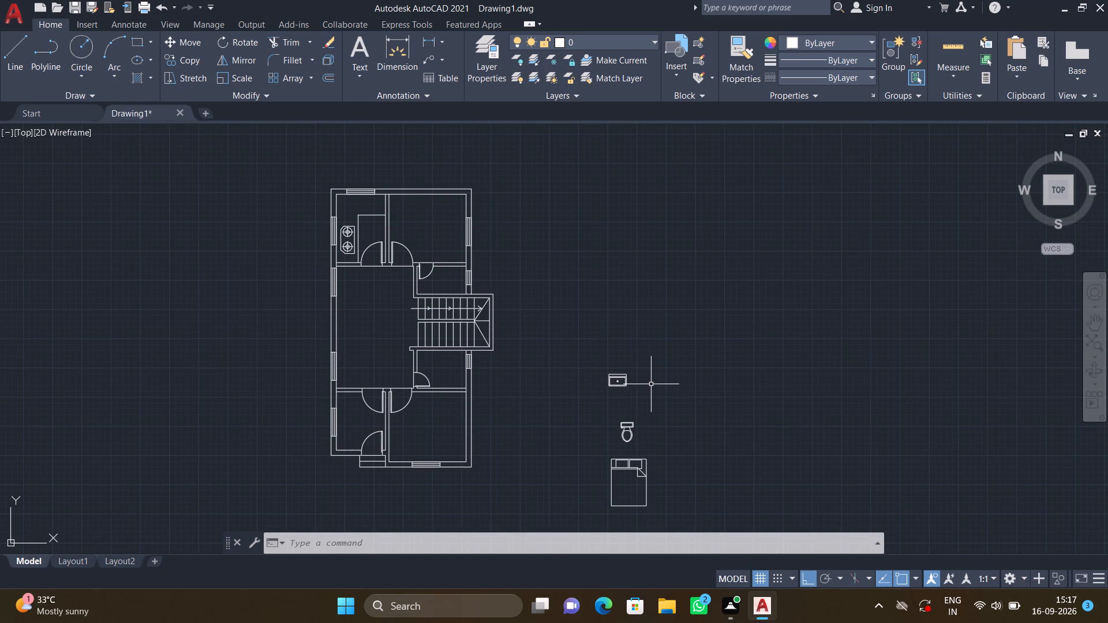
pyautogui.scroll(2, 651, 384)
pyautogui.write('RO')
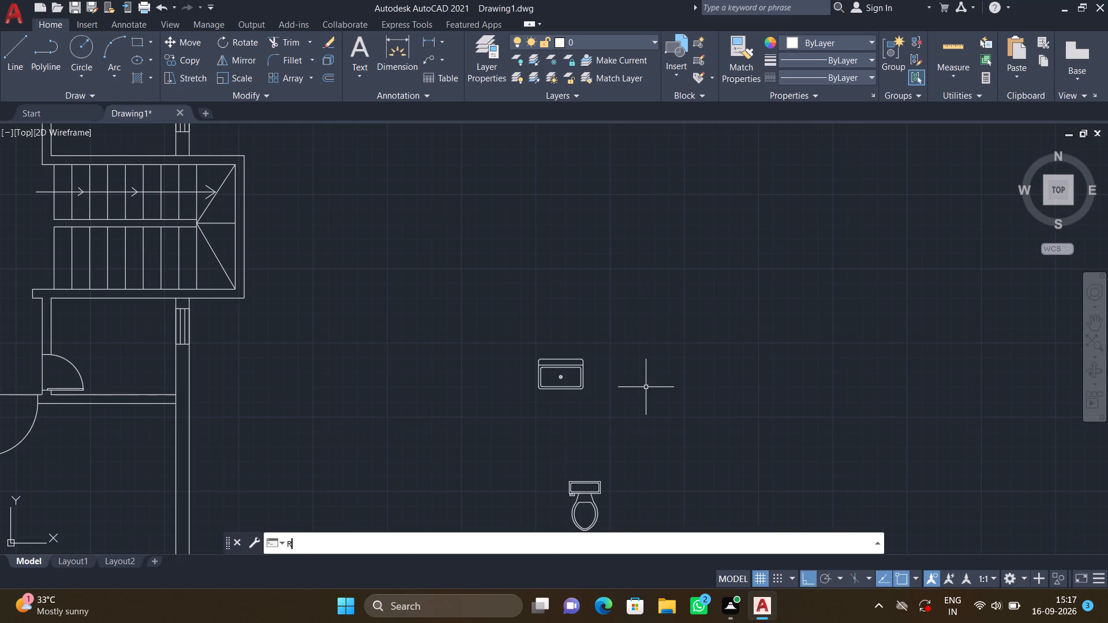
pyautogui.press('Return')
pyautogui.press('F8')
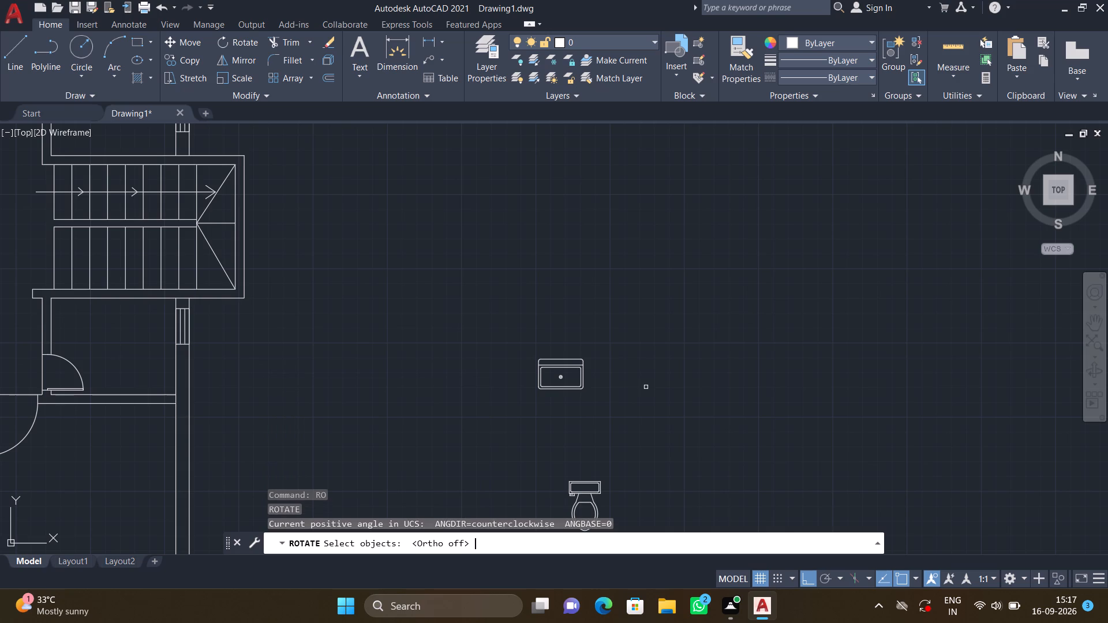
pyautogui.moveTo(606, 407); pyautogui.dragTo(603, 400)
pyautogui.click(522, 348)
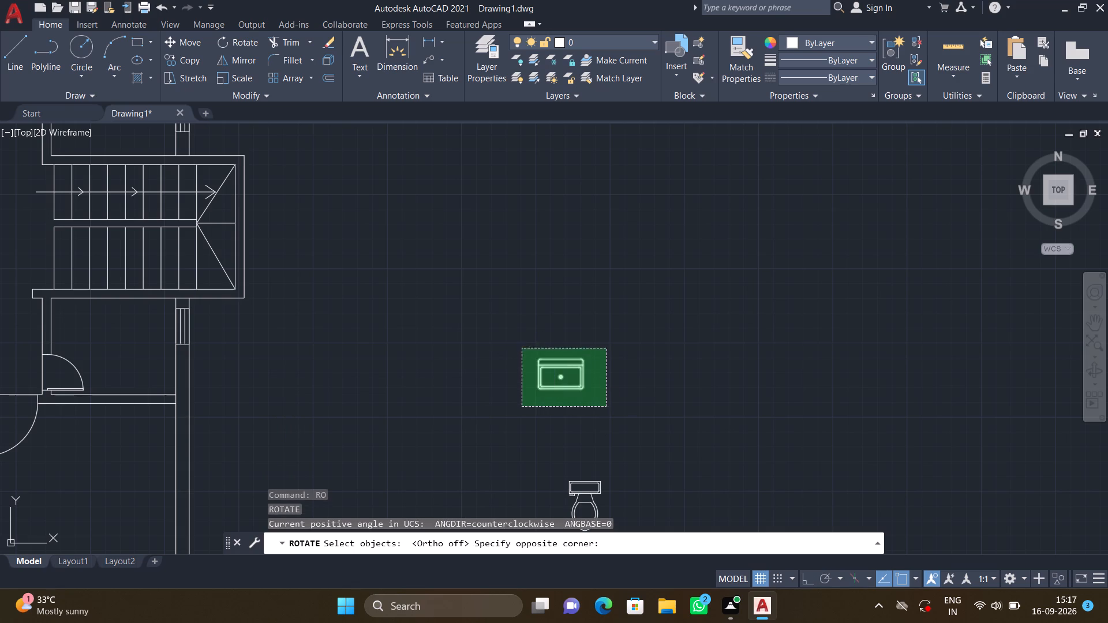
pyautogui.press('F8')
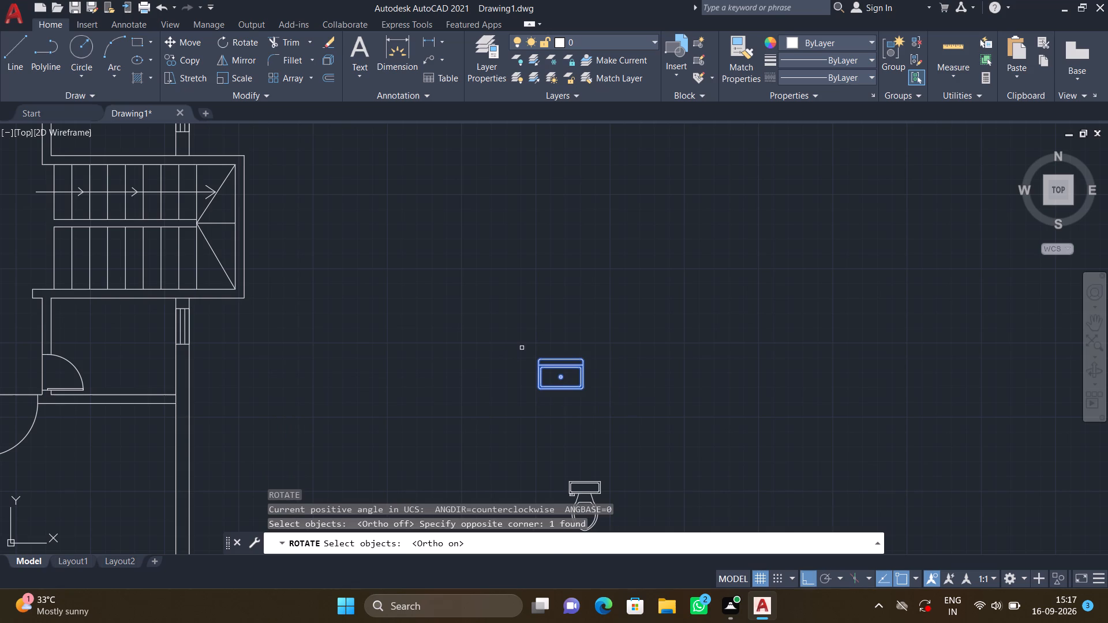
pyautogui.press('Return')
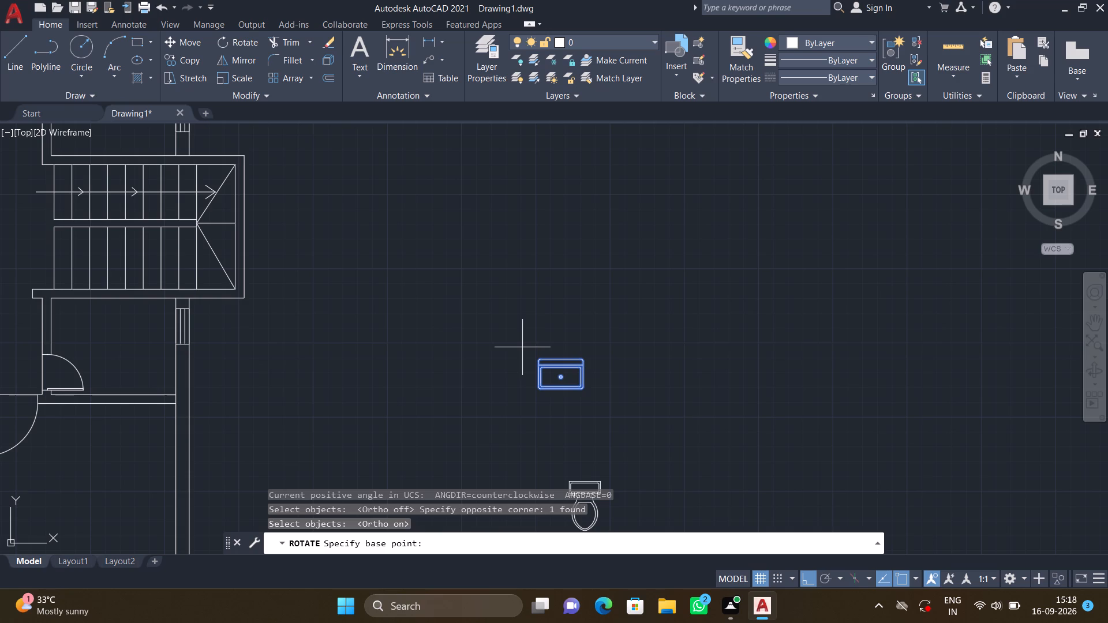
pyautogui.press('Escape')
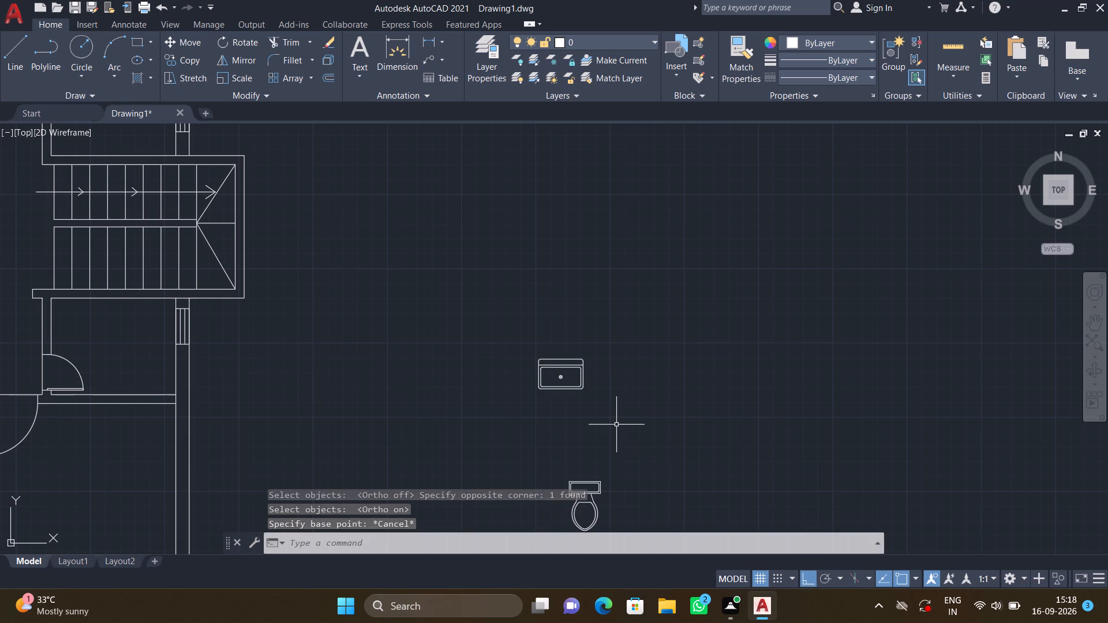
# Copy the single sink onto the northwest kitchen's north counter, just south of the window.
pyautogui.press('F8')
pyautogui.write('CO')
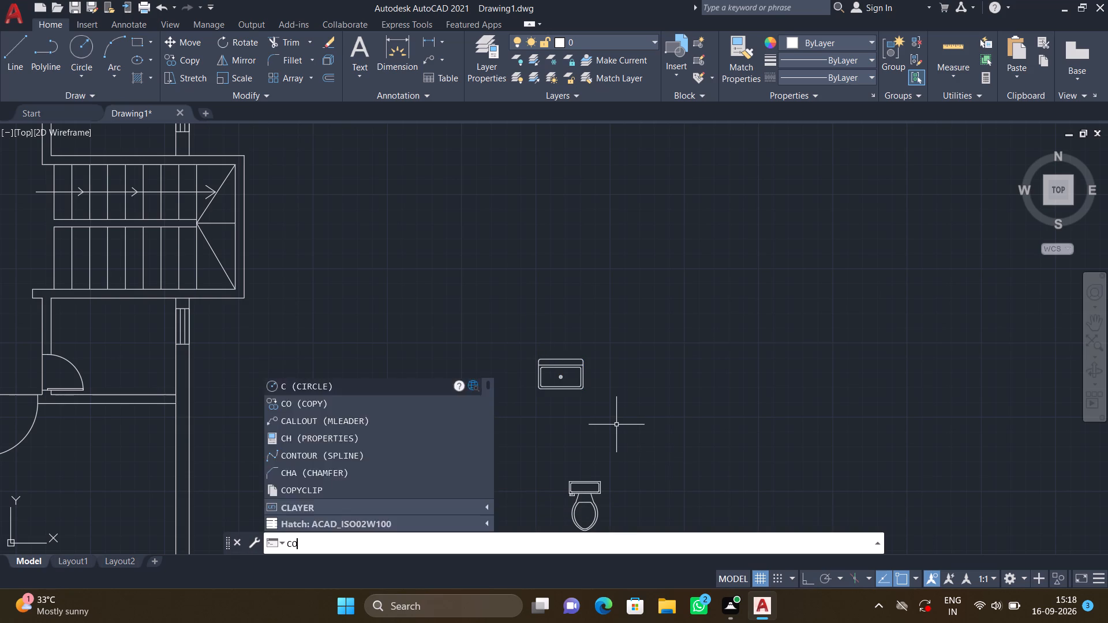
pyautogui.press('Return')
pyautogui.click(615, 399)
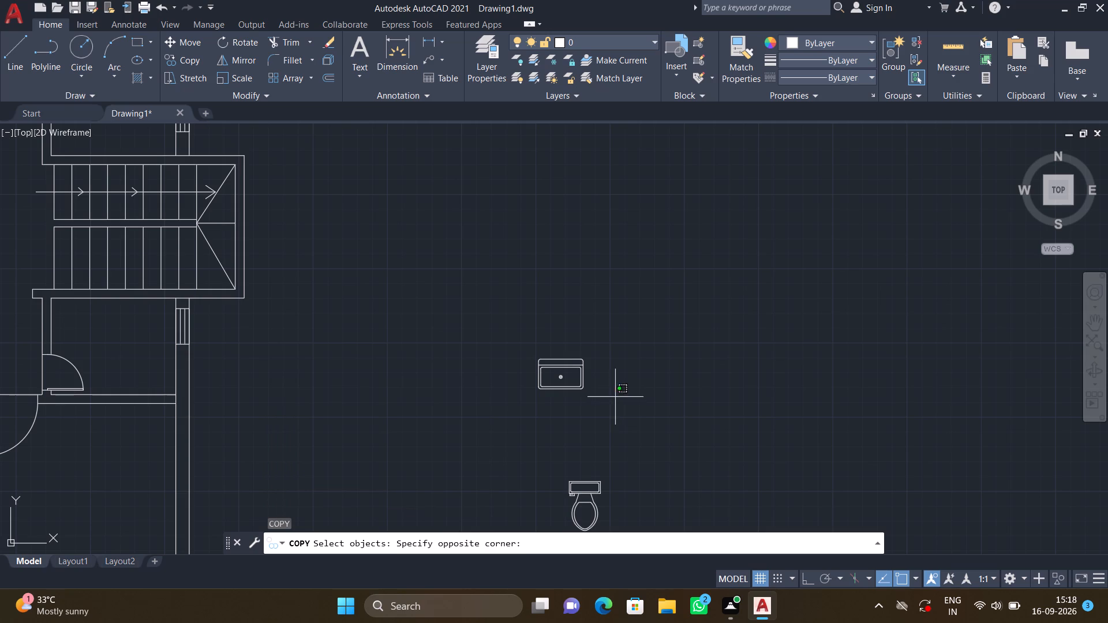
pyautogui.click(494, 333)
pyautogui.press('Return')
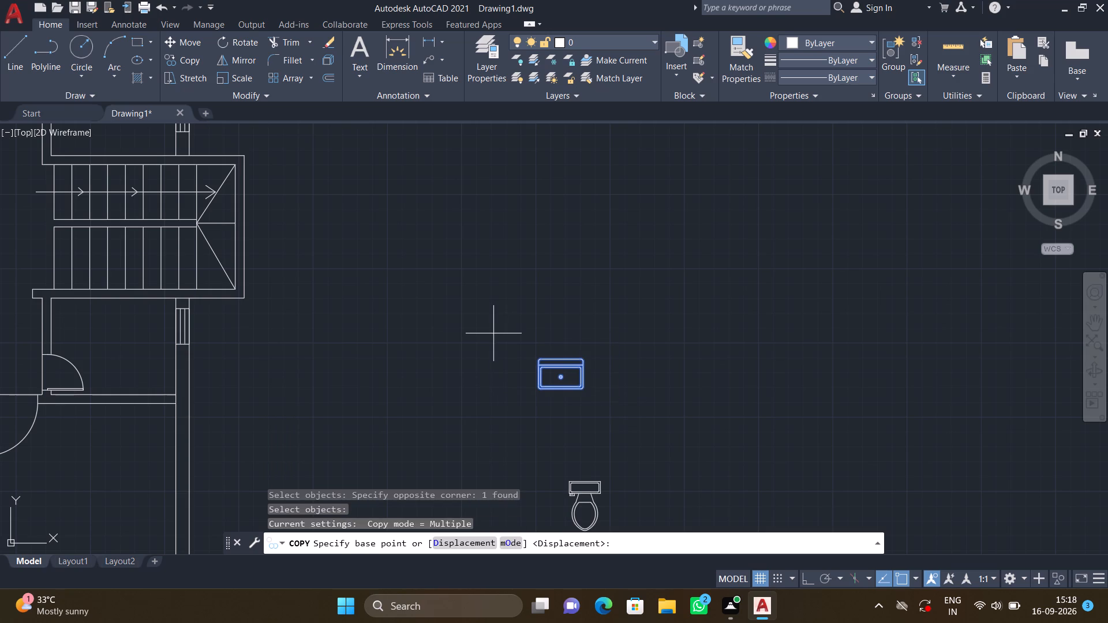
pyautogui.click(536, 354)
pyautogui.scroll(-2, 315, 273)
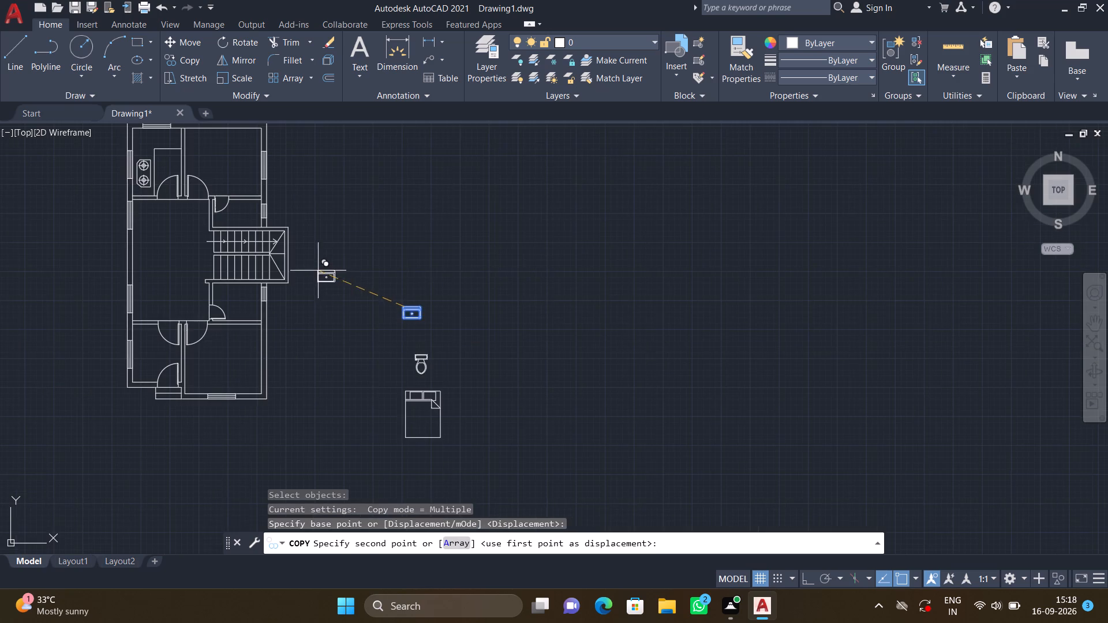
pyautogui.moveTo(327, 267); pyautogui.dragTo(467, 376, button='middle')
pyautogui.scroll(2, 246, 190)
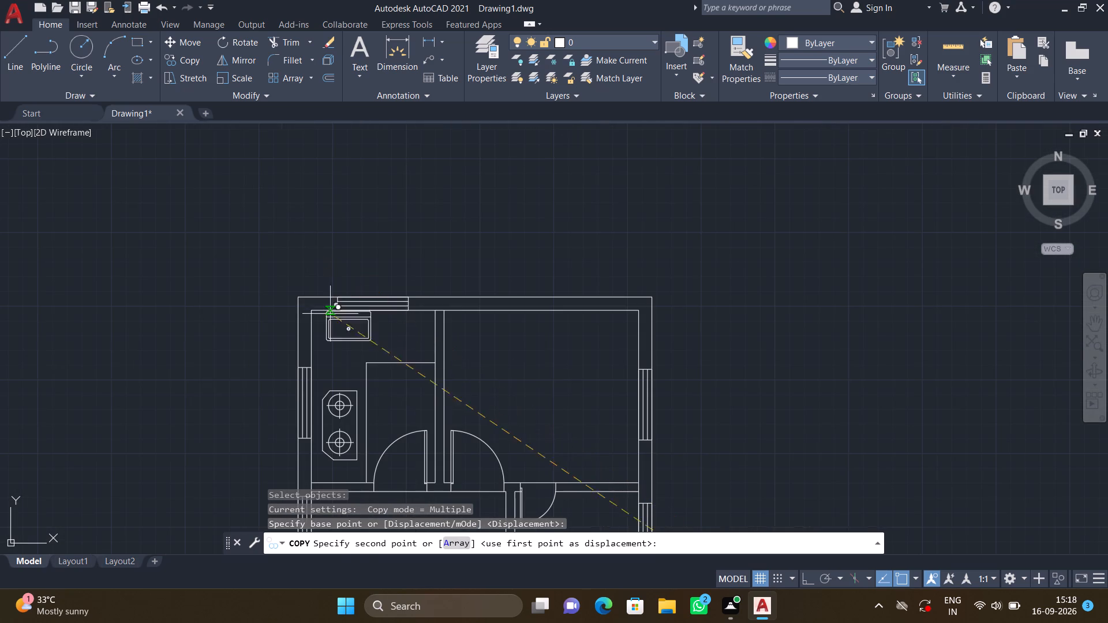
pyautogui.scroll(3, 366, 329)
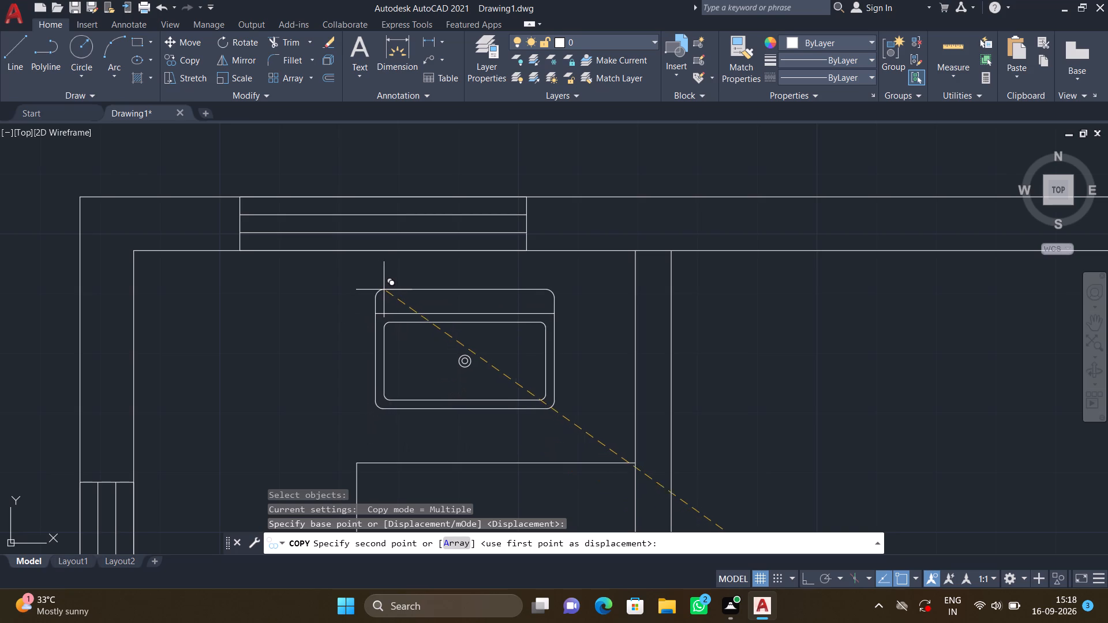
pyautogui.click(391, 288)
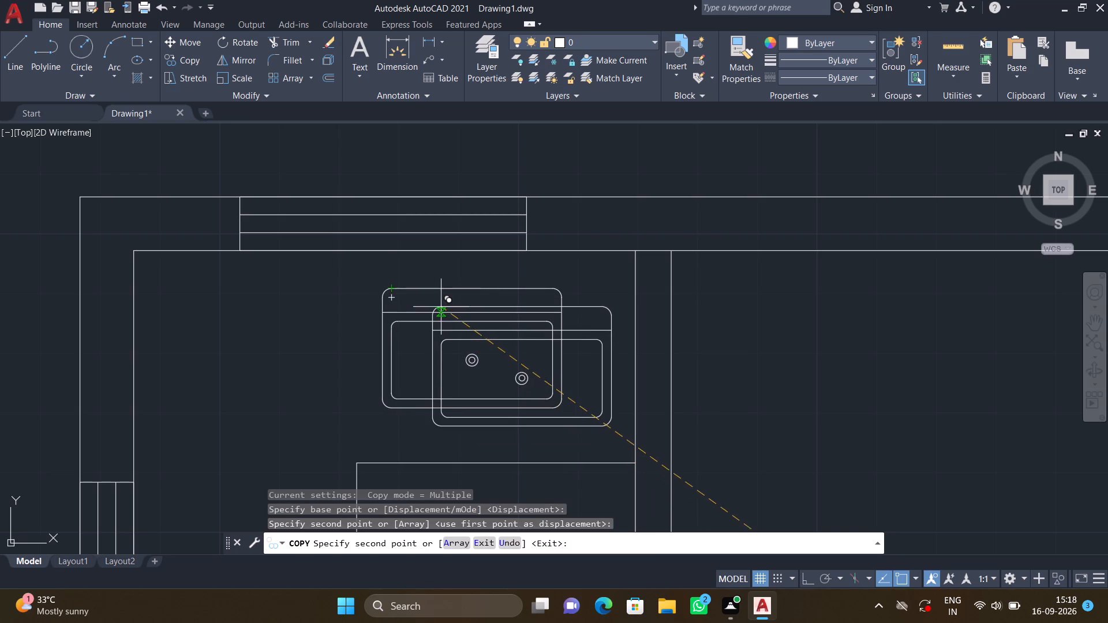
pyautogui.press('Return')
# Draw a vertical line across the copied sink's basin, from its north edge to its south edge, west of the drain.
pyautogui.scroll(-2, 471, 323)
pyautogui.scroll(2, 481, 351)
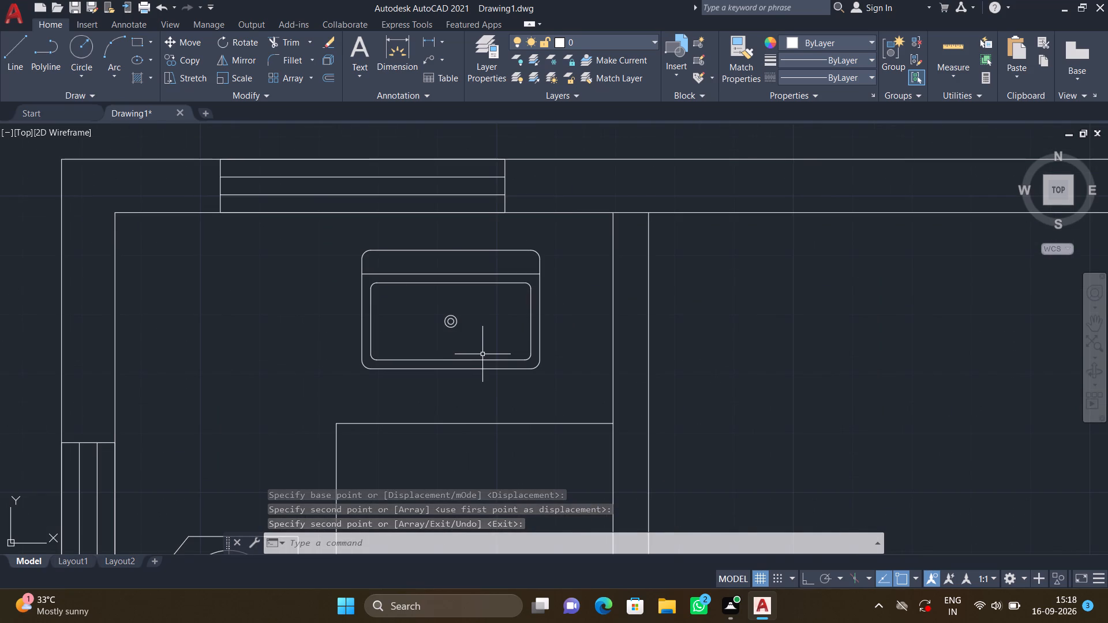
pyautogui.press('F8')
pyautogui.press('l')
pyautogui.press('Return')
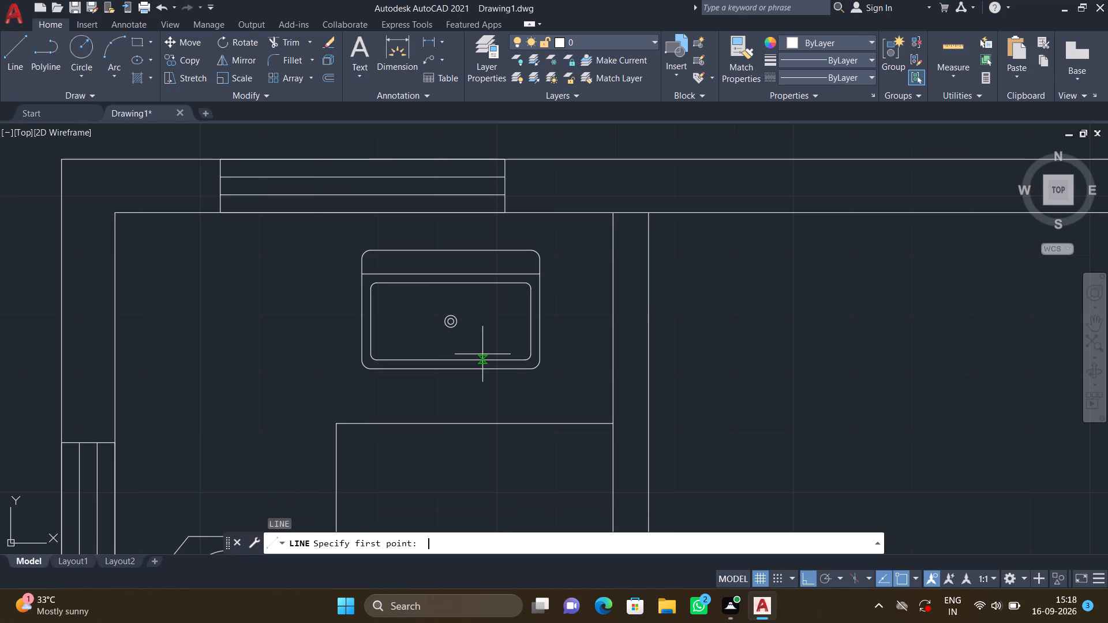
pyautogui.scroll(3, 448, 330)
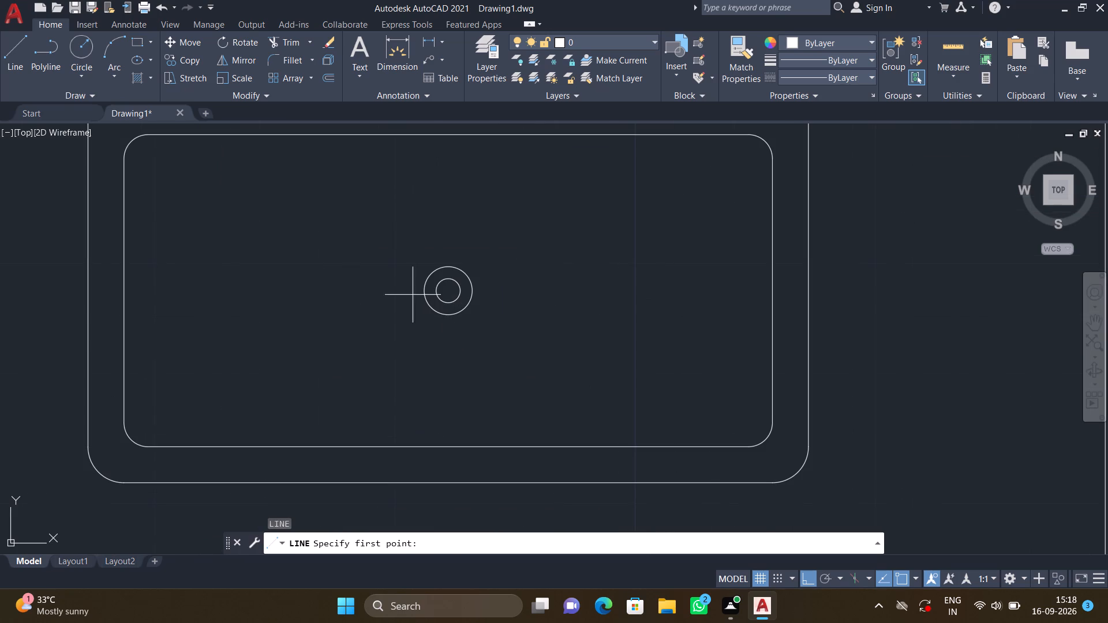
pyautogui.click(377, 137)
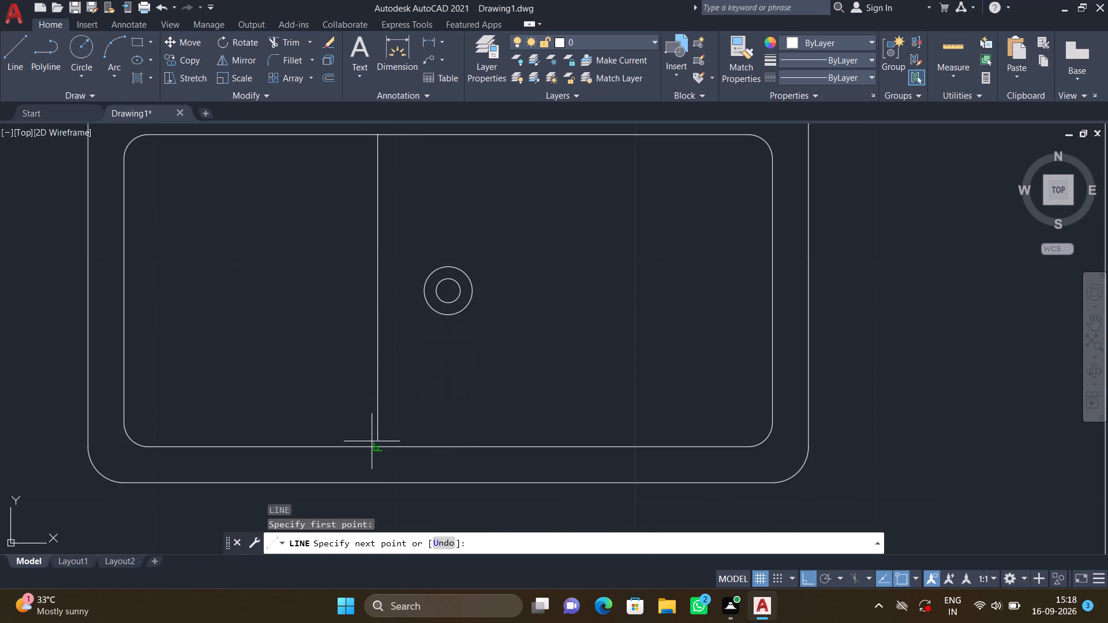
pyautogui.click(379, 449)
pyautogui.press('Return')
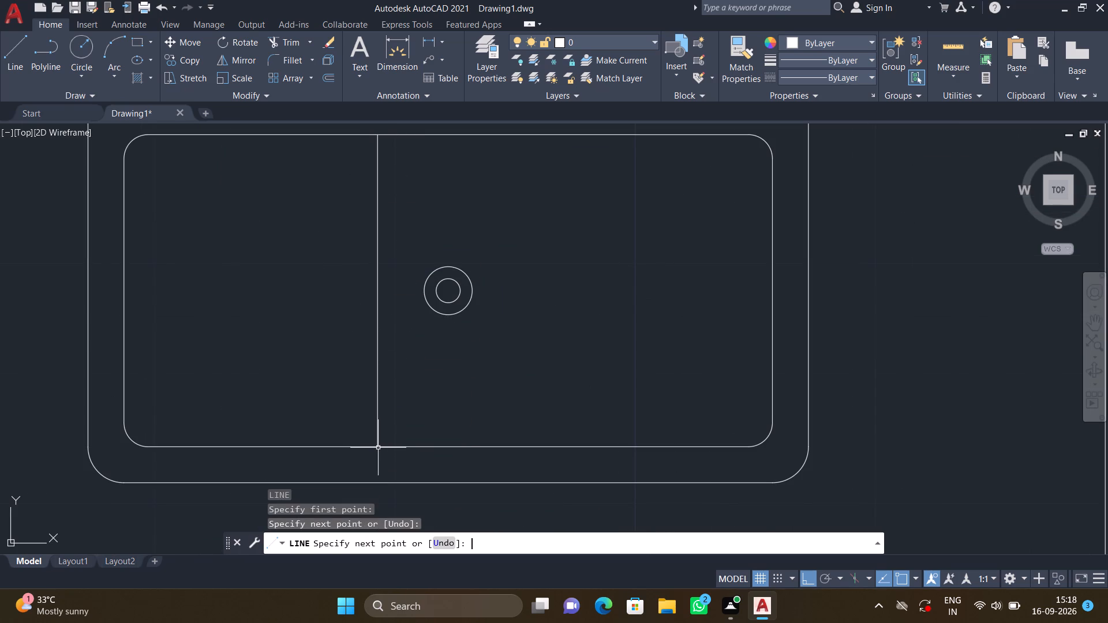
# Draw a horizontal line near the basin's south edge, from its west side to the vertical divider line.
pyautogui.scroll(-1, 261, 339)
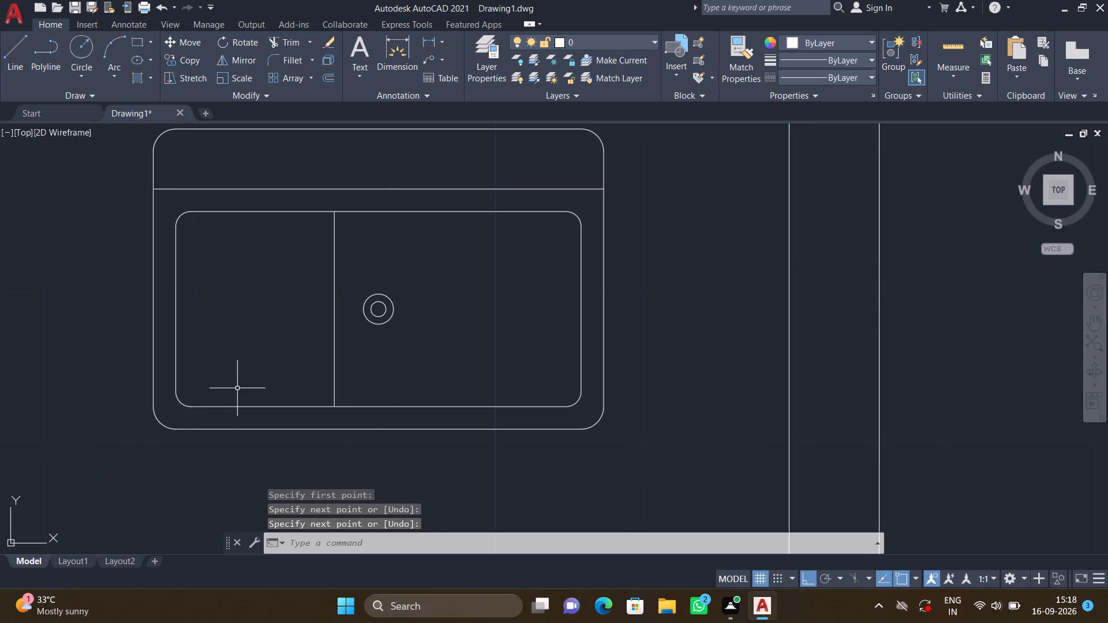
pyautogui.press('l')
pyautogui.press('Return')
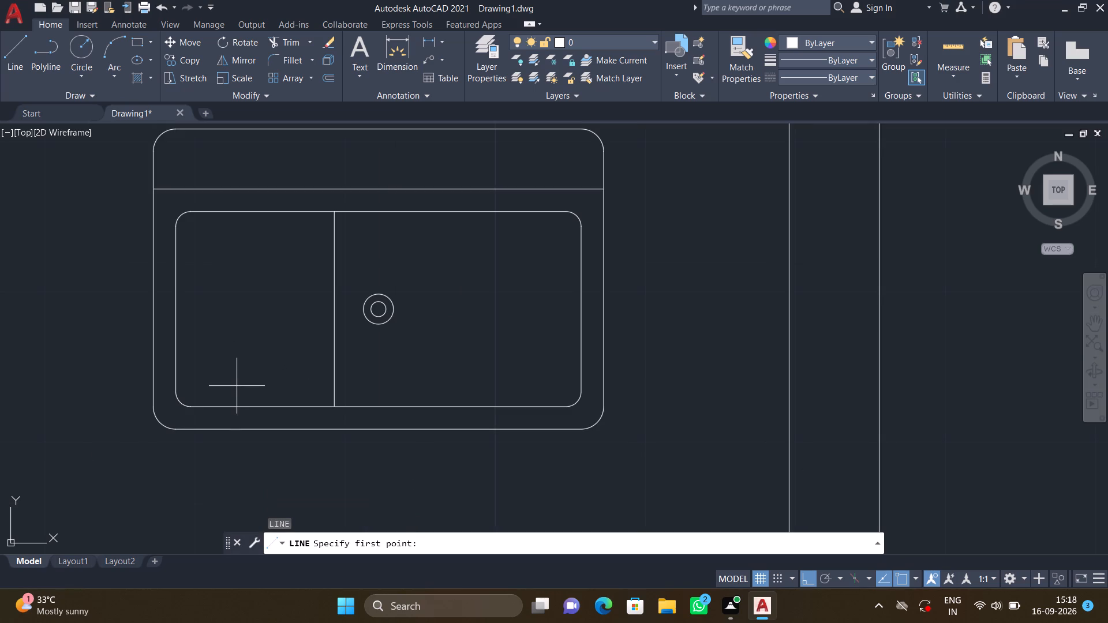
pyautogui.scroll(2, 220, 408)
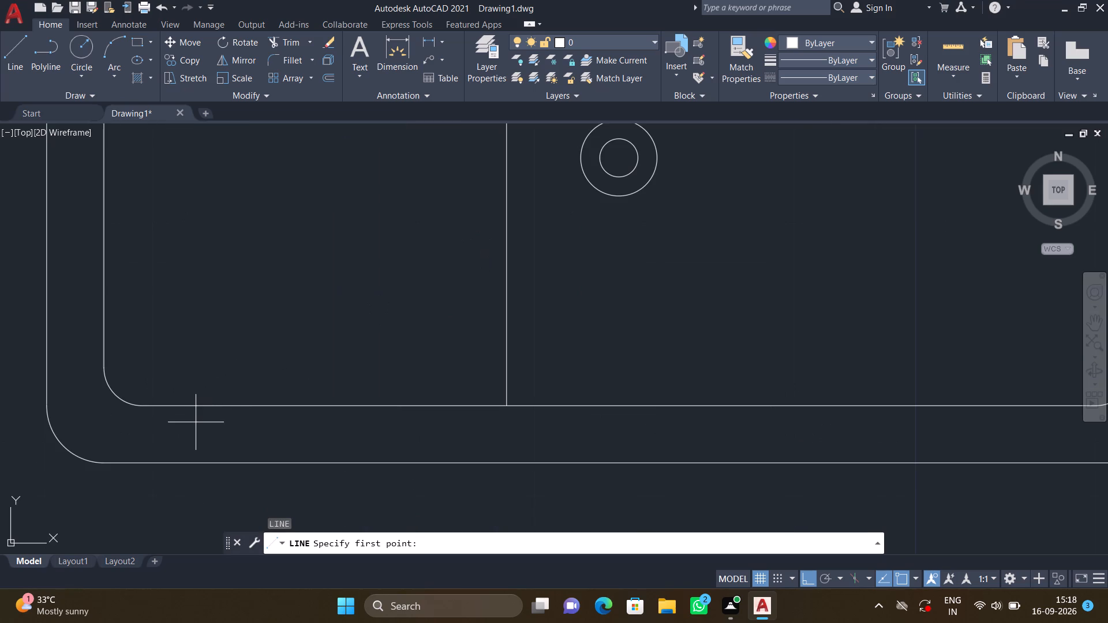
pyautogui.click(104, 338)
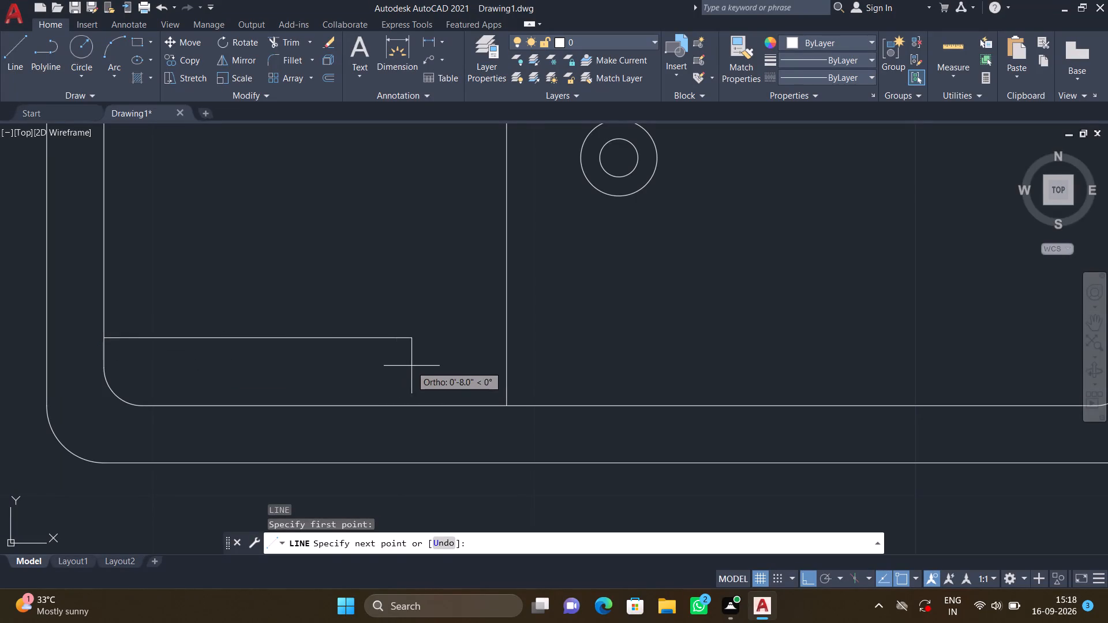
pyautogui.click(511, 338)
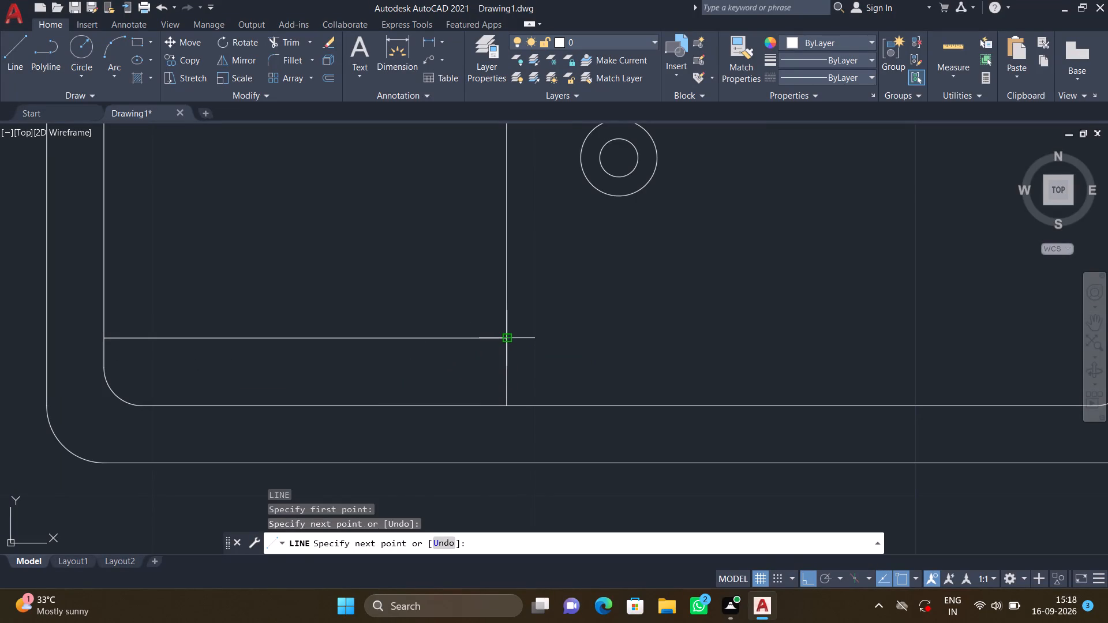
pyautogui.press('Return')
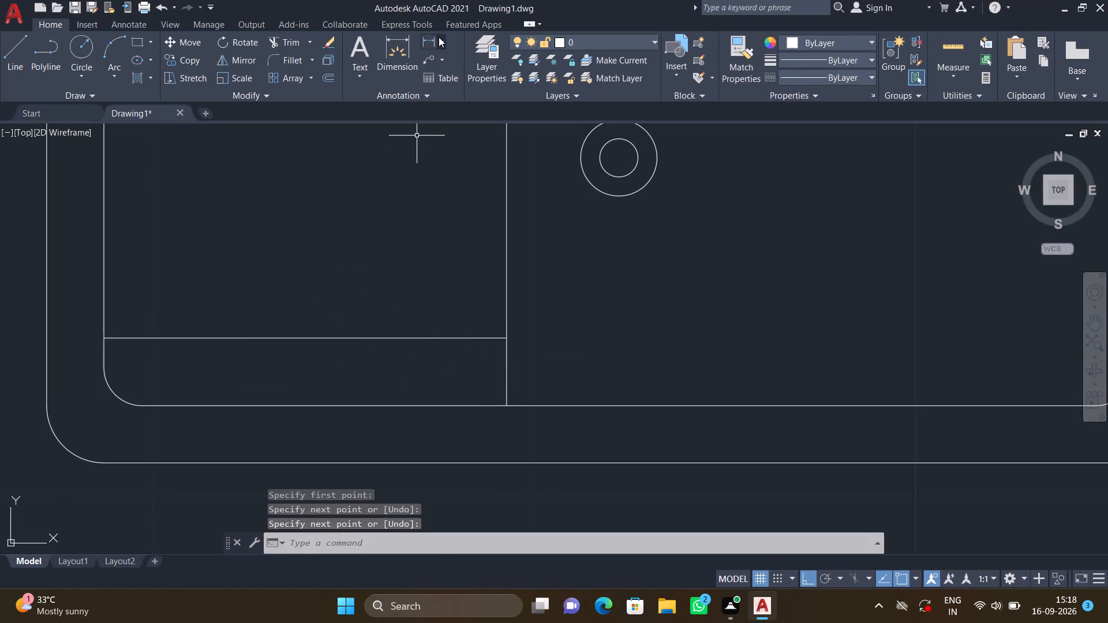
# Measure the gap between the horizontal line and the basin's south edge with a trial linear dimension.
pyautogui.click(440, 37)
pyautogui.click(448, 62)
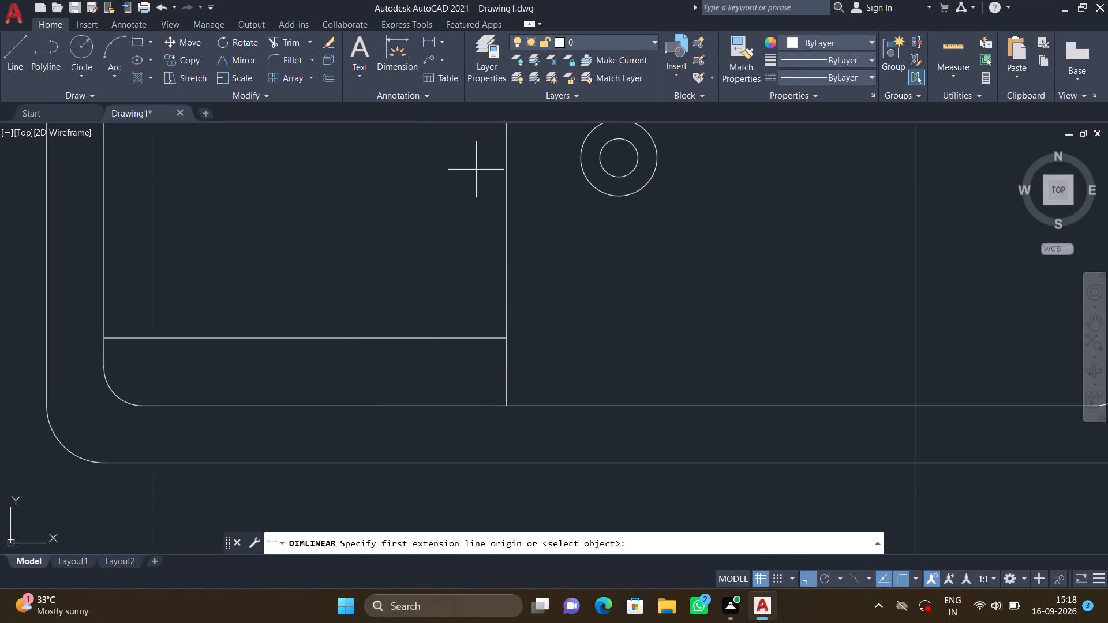
pyautogui.click(504, 333)
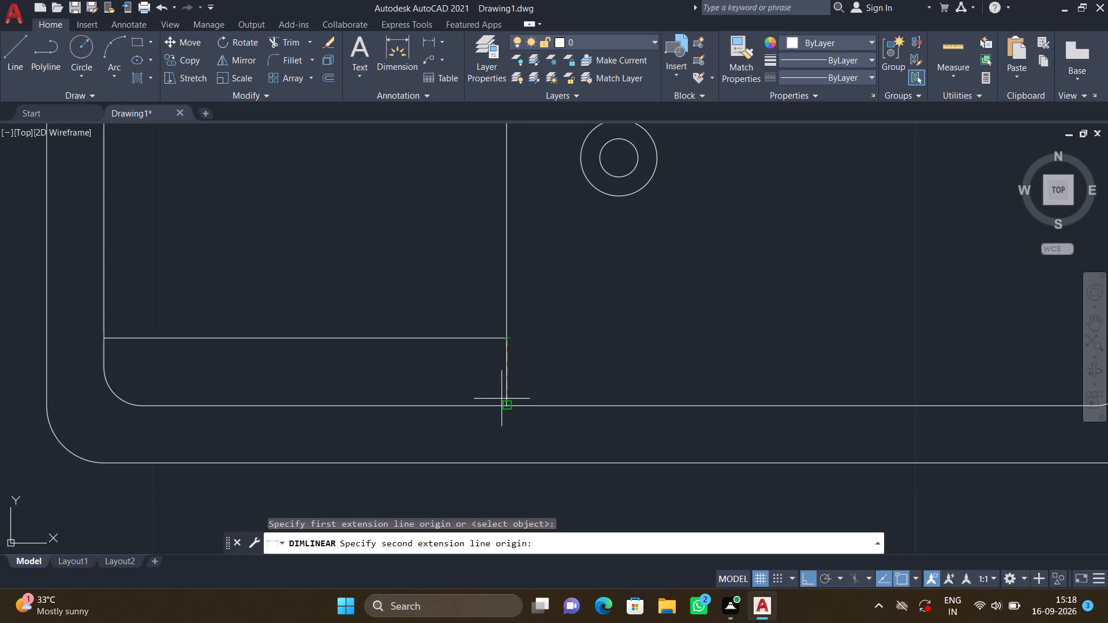
pyautogui.click(507, 401)
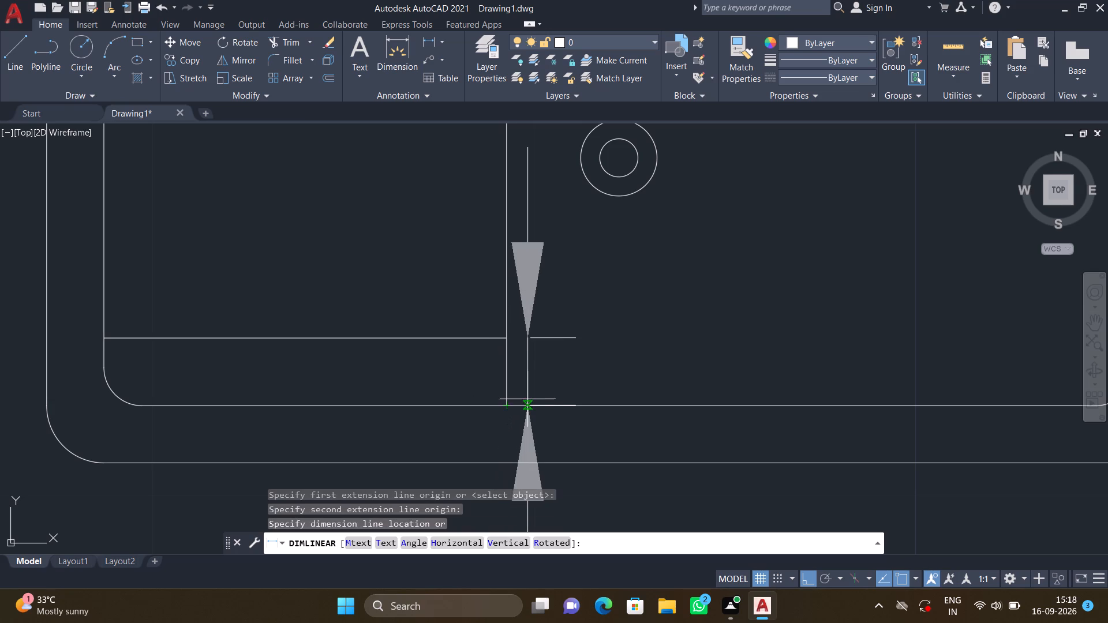
pyautogui.scroll(-4, 527, 399)
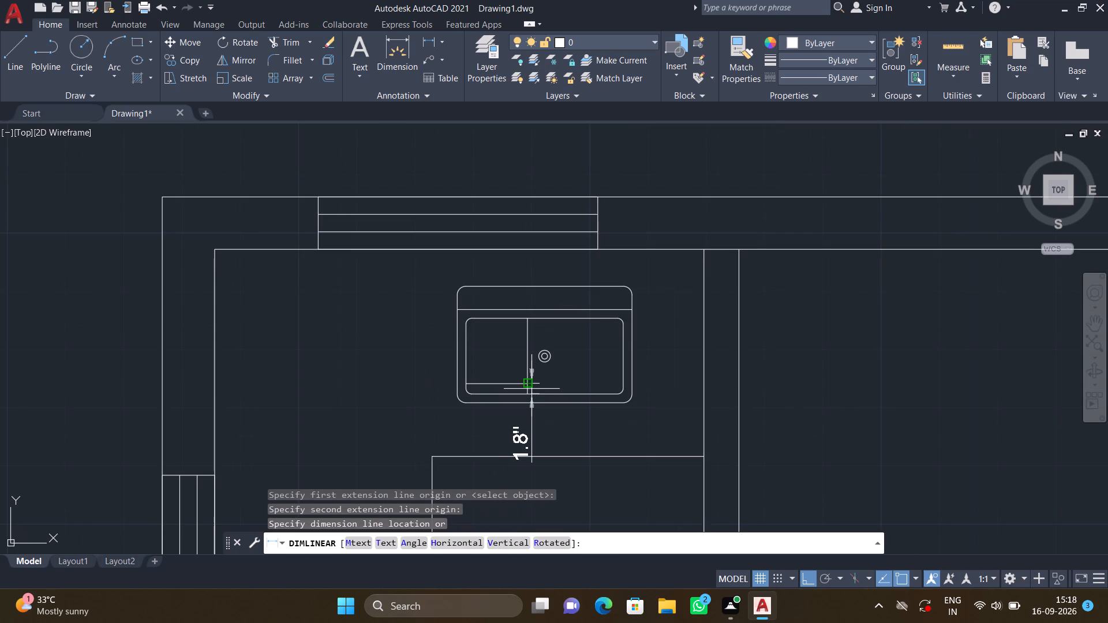
pyautogui.scroll(1, 488, 377)
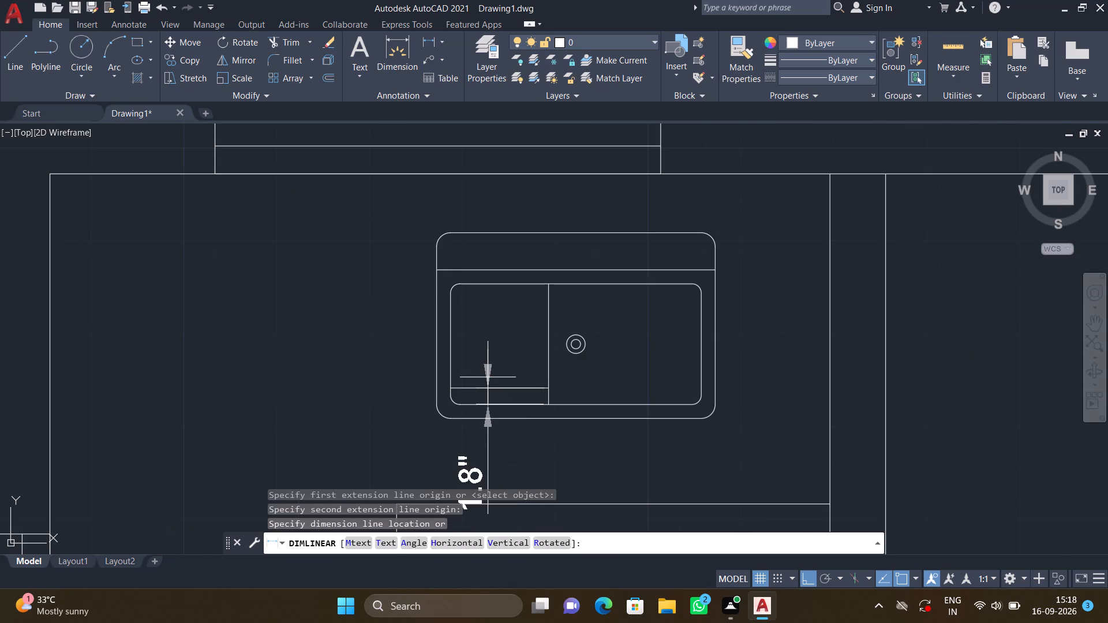
pyautogui.press('Escape')
# Offset the basin's horizontal line northward five times in succession at 1.8" spacing, filling the area west of the divider.
pyautogui.moveTo(506, 389); pyautogui.dragTo(433, 342, button='middle')
pyautogui.scroll(3, 440, 340)
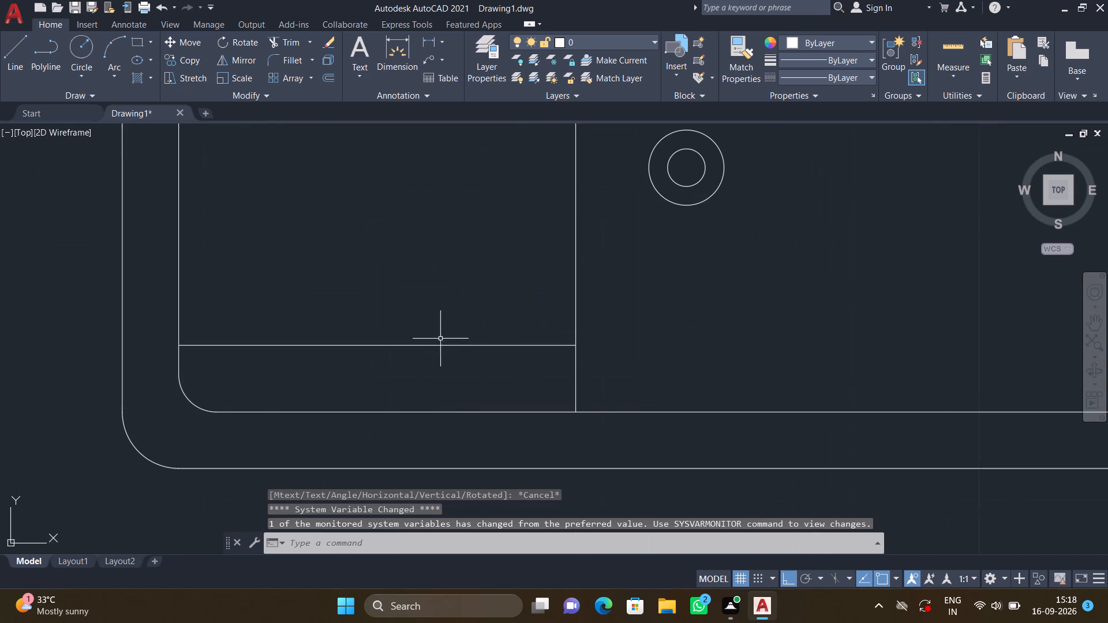
pyautogui.press('o')
pyautogui.press('Return')
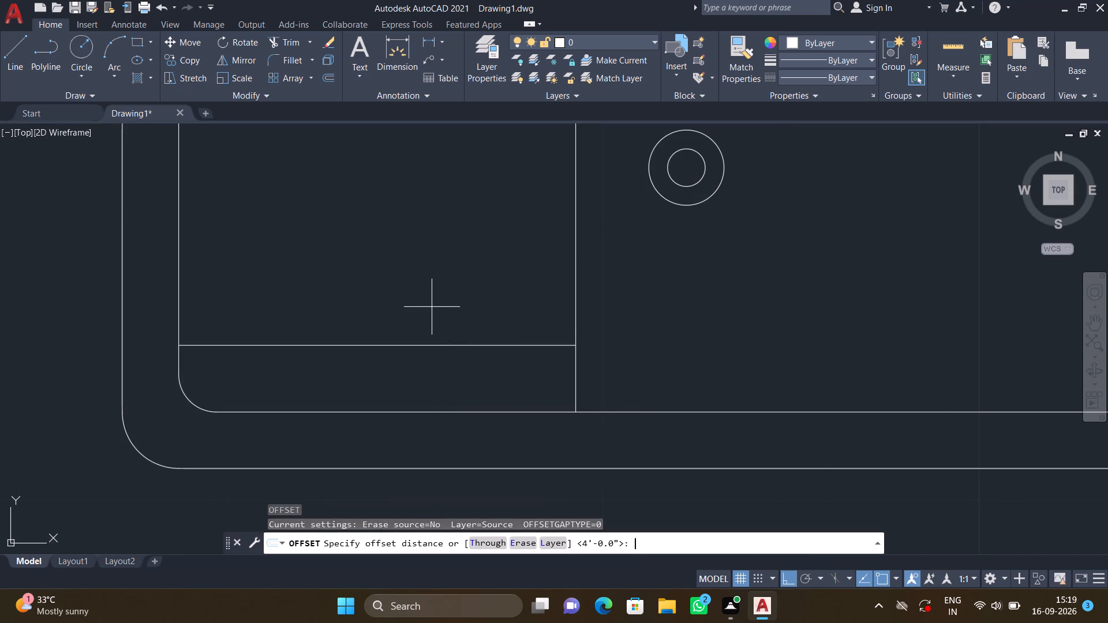
pyautogui.write('1.8"')
pyautogui.press('Return')
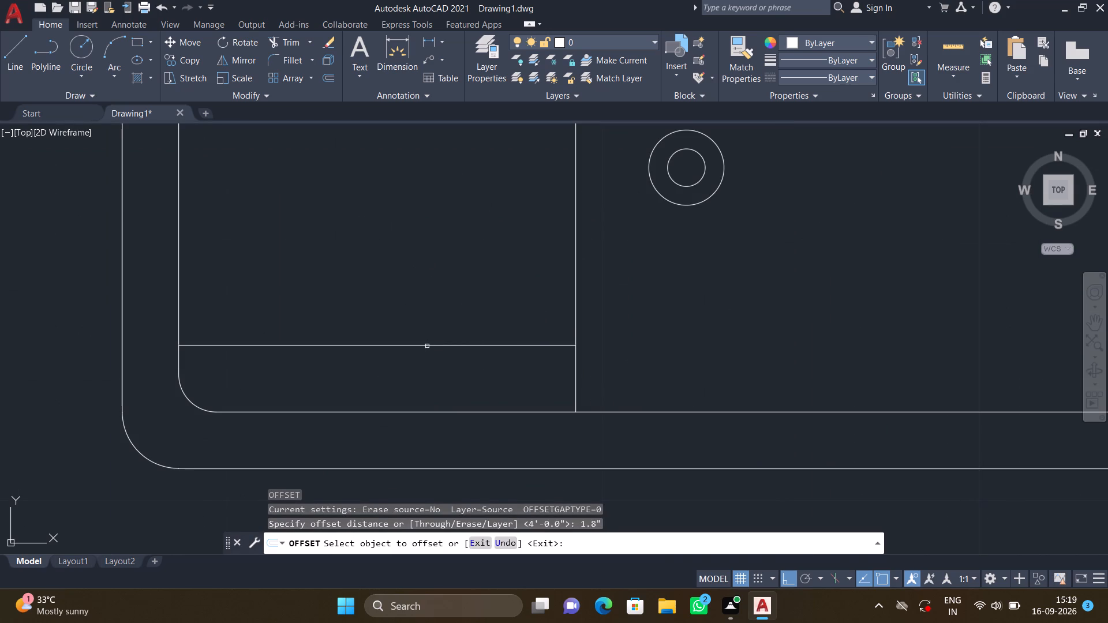
pyautogui.click(428, 344)
pyautogui.click(424, 314)
pyautogui.scroll(-2, 422, 309)
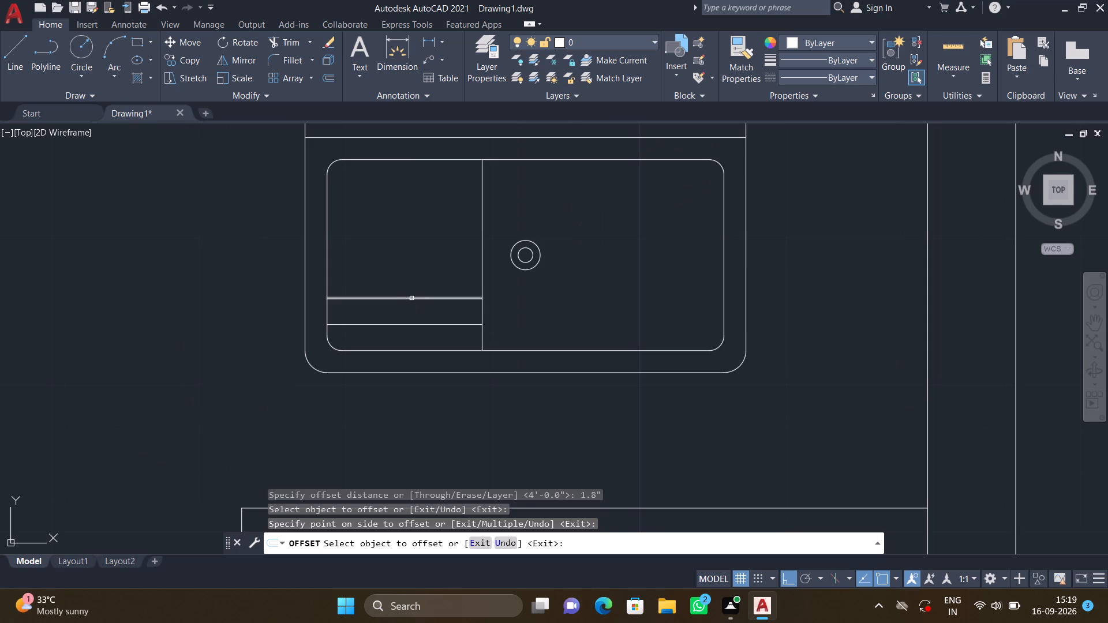
pyautogui.click(414, 299)
pyautogui.click(409, 276)
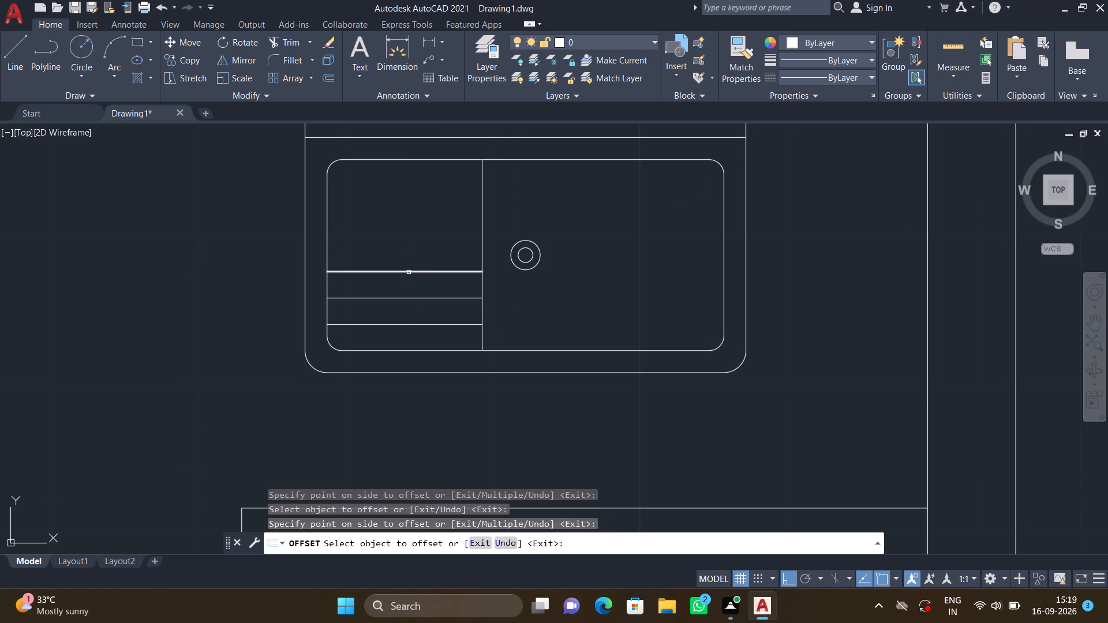
pyautogui.click(409, 272)
pyautogui.click(403, 248)
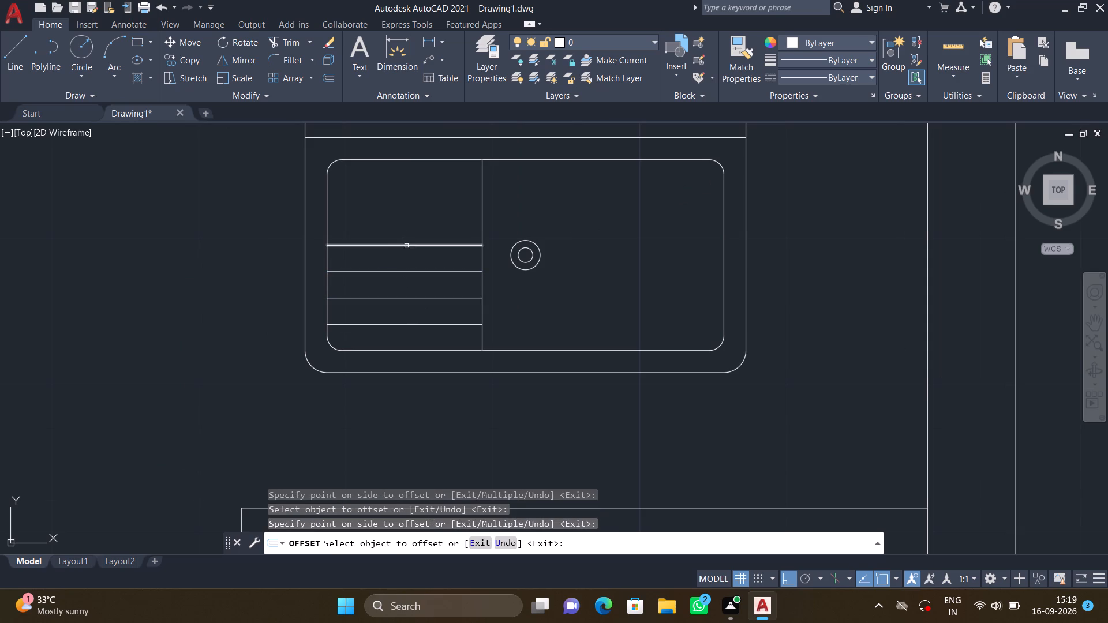
pyautogui.click(406, 245)
pyautogui.click(398, 212)
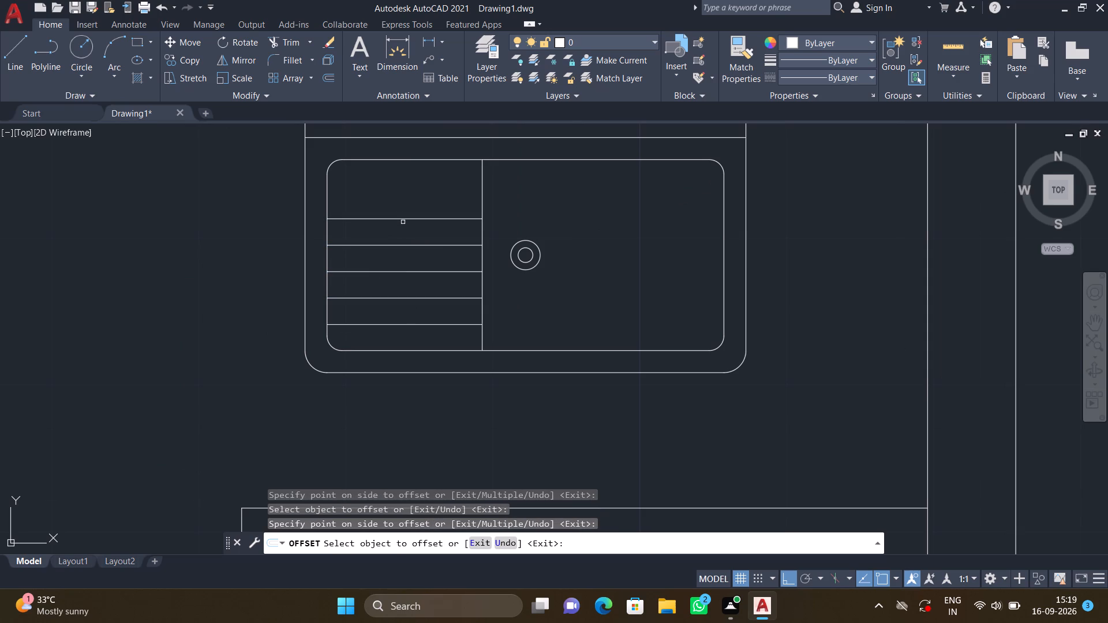
pyautogui.click(401, 220)
pyautogui.click(400, 204)
pyautogui.press('Return')
# Copy the double bed from outside the plan into the northeast room, its headboard just south of the north wall.
pyautogui.scroll(-2, 444, 232)
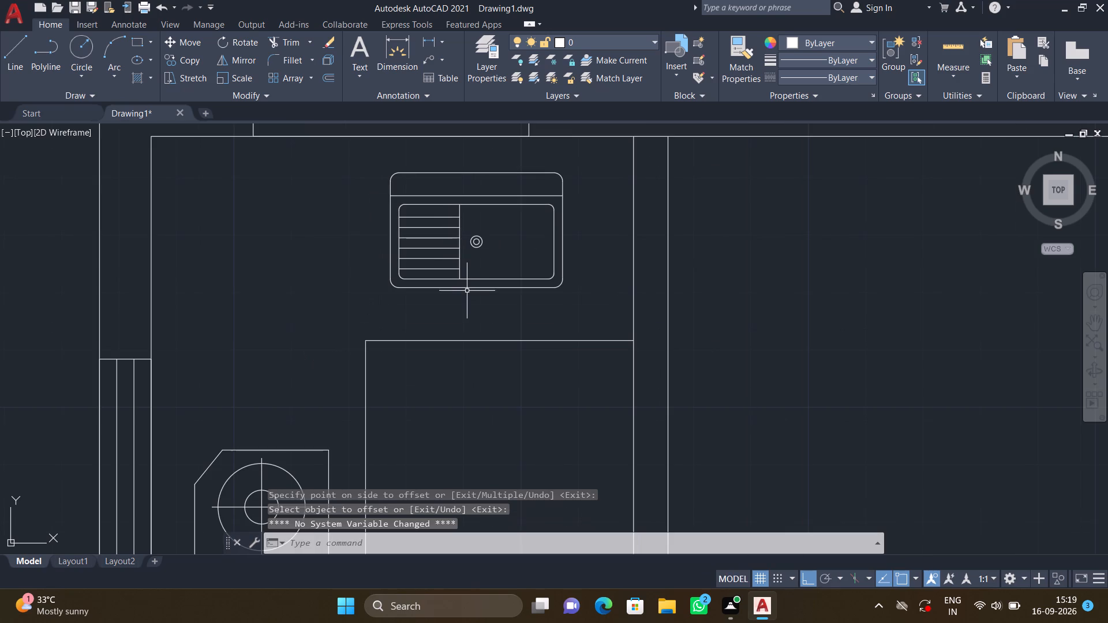
pyautogui.moveTo(471, 292); pyautogui.dragTo(380, 276, button='middle')
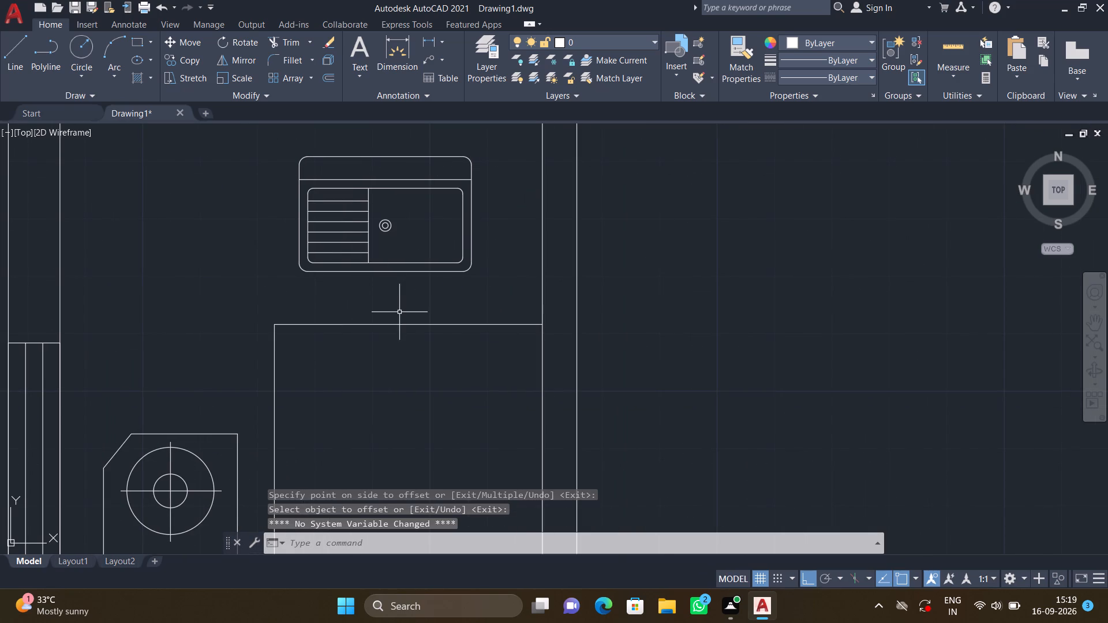
pyautogui.scroll(-3, 395, 310)
pyautogui.moveTo(399, 322); pyautogui.dragTo(356, 246, button='middle')
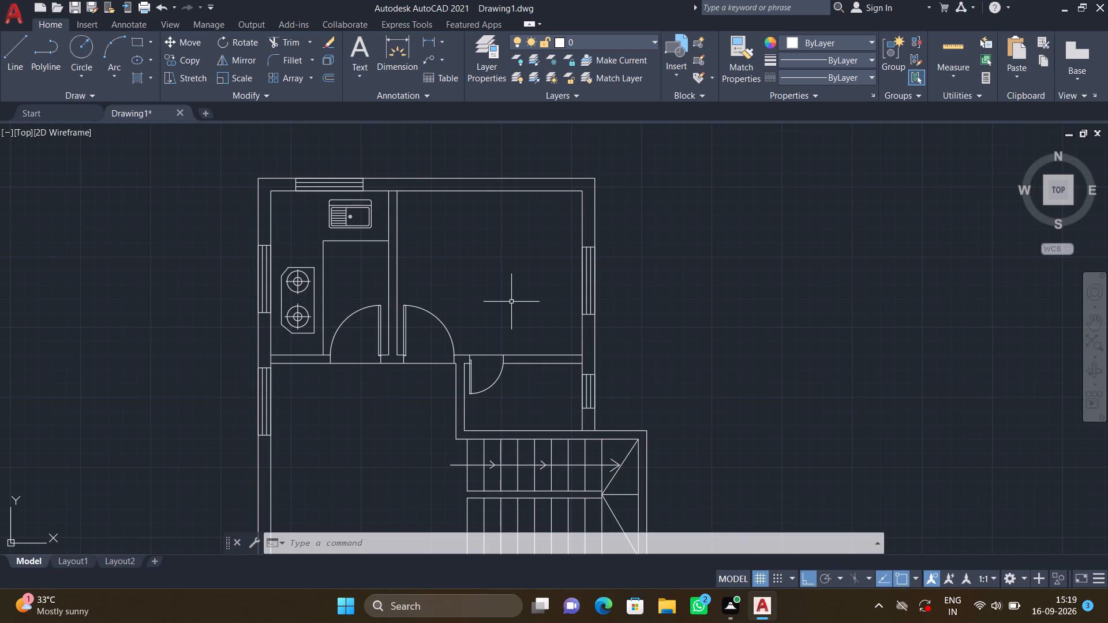
pyautogui.scroll(-1, 511, 301)
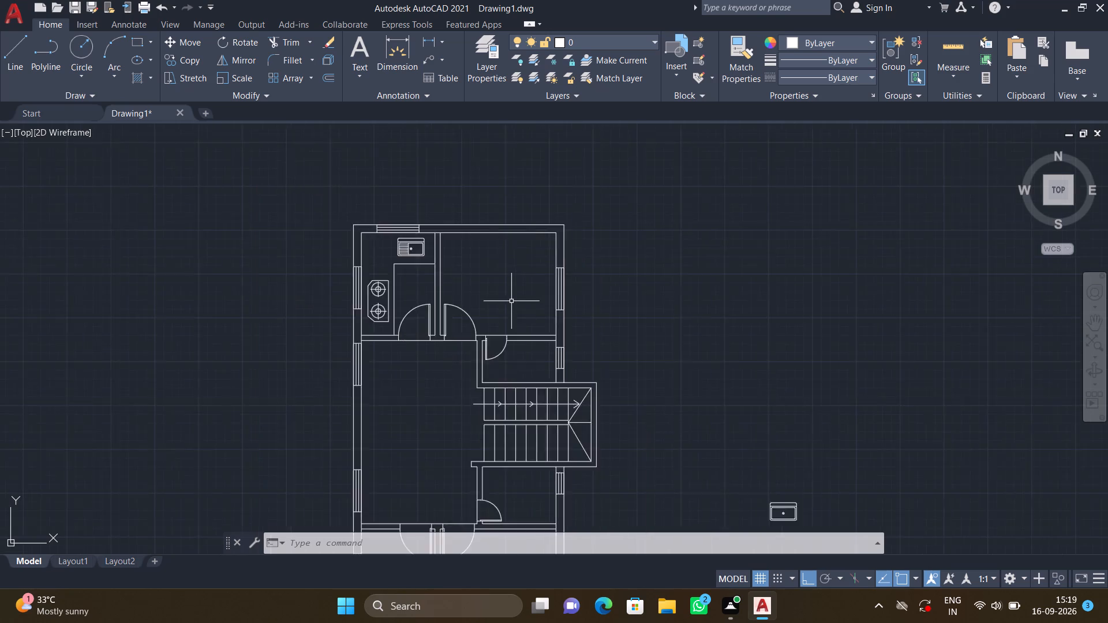
pyautogui.scroll(-1, 511, 301)
pyautogui.moveTo(522, 312); pyautogui.dragTo(450, 201, button='middle')
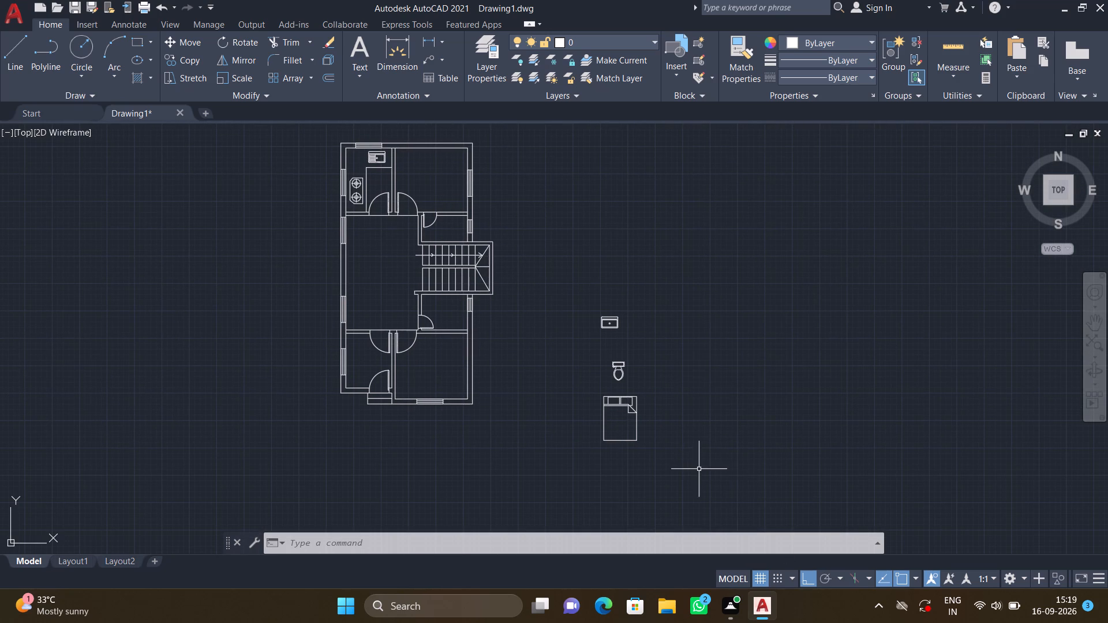
pyautogui.write('CO')
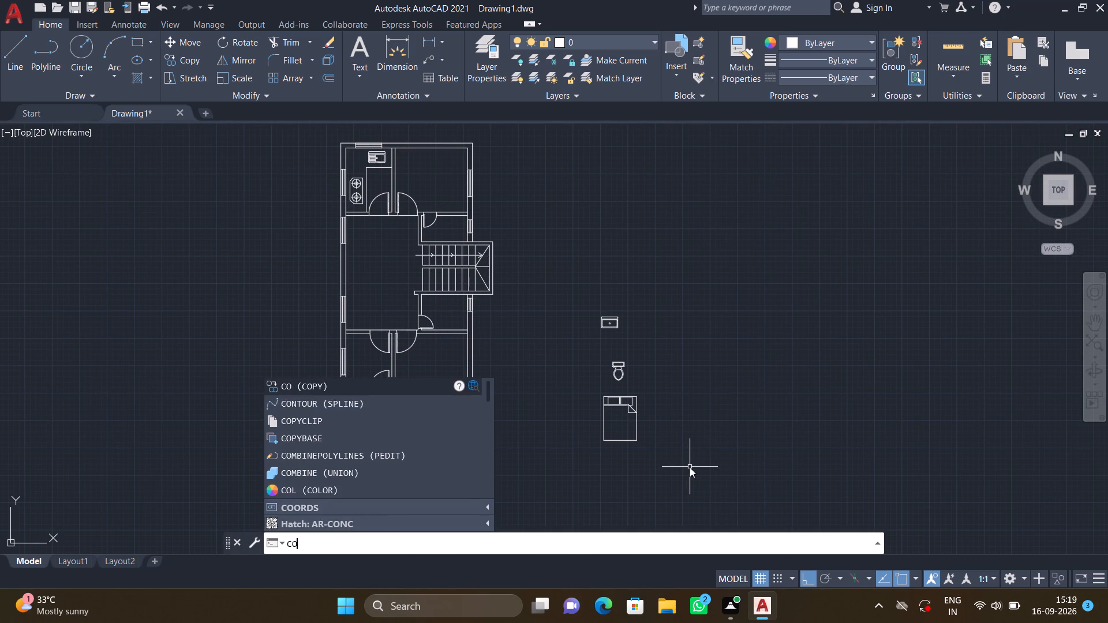
pyautogui.press('Return')
pyautogui.click(656, 455)
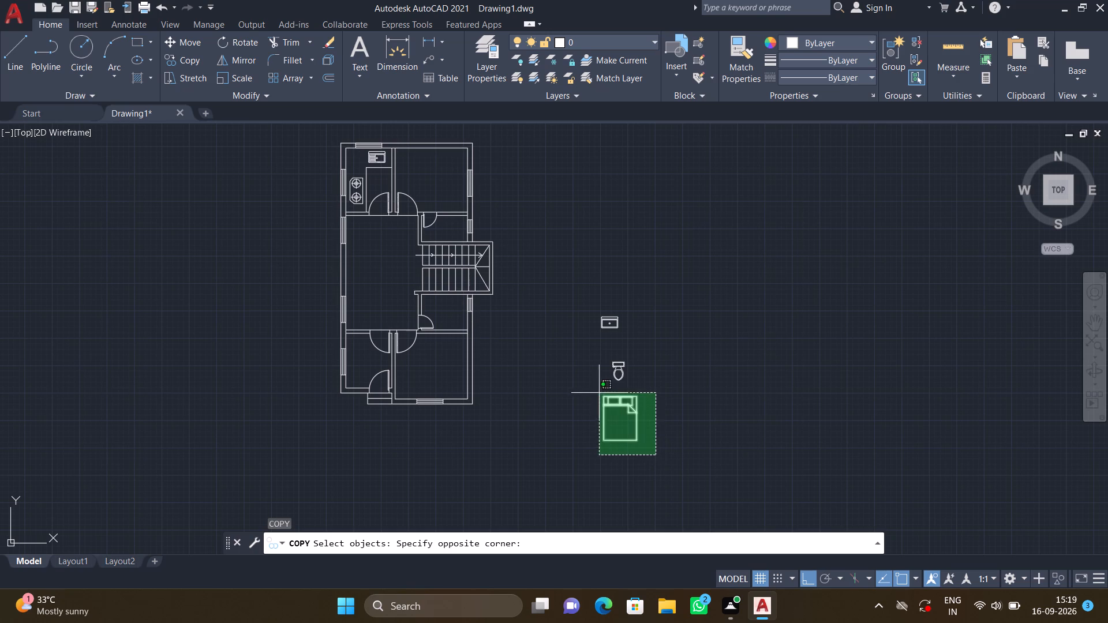
pyautogui.click(589, 385)
pyautogui.press('Return')
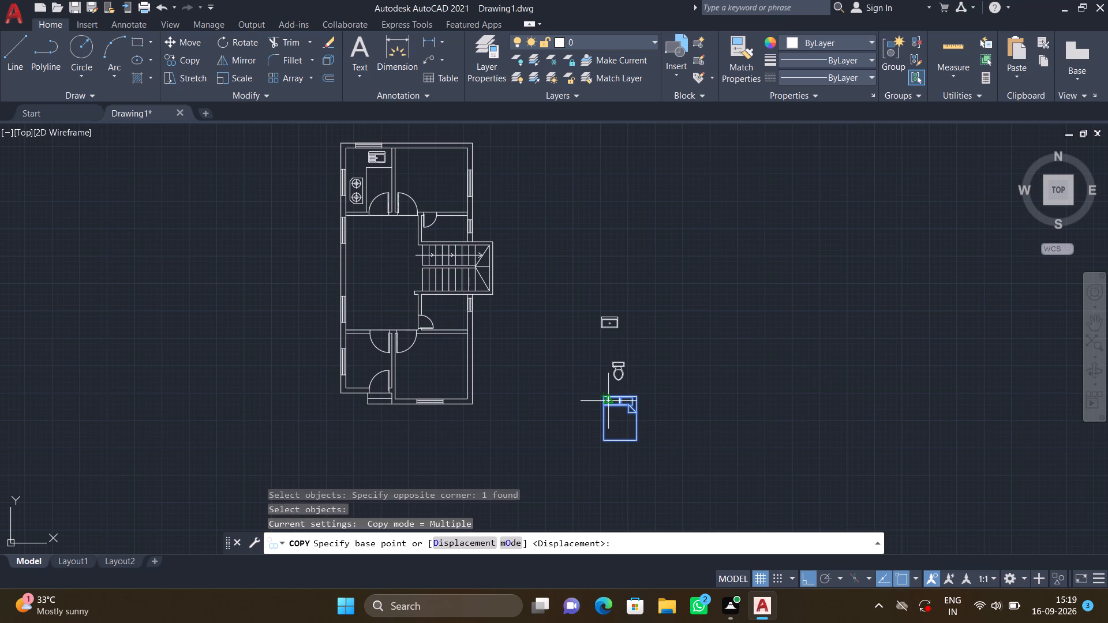
pyautogui.click(604, 397)
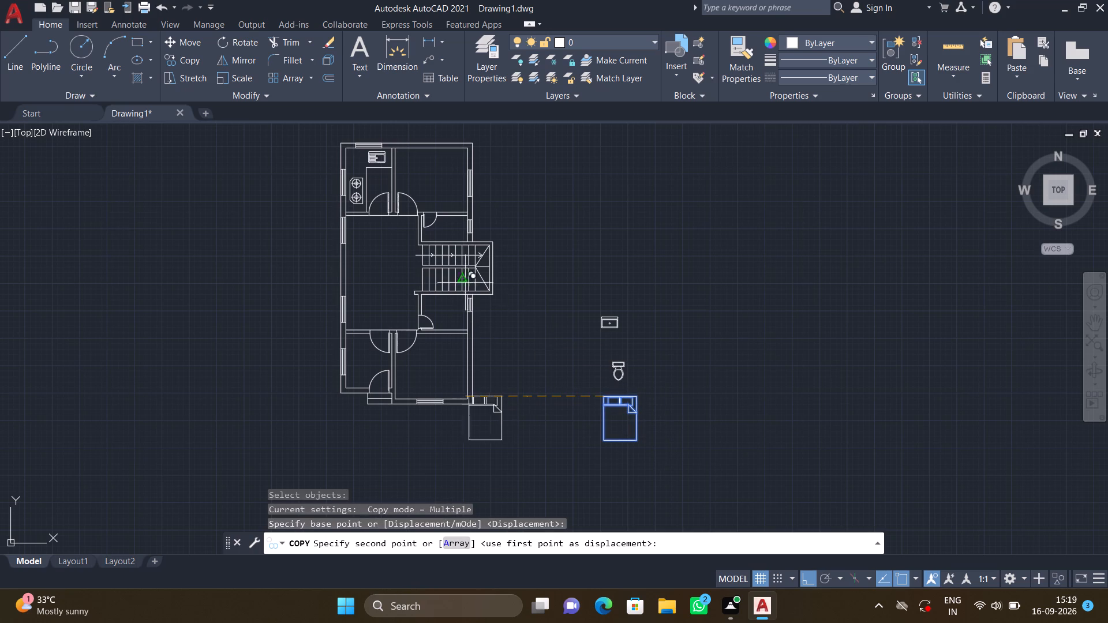
pyautogui.press('F8')
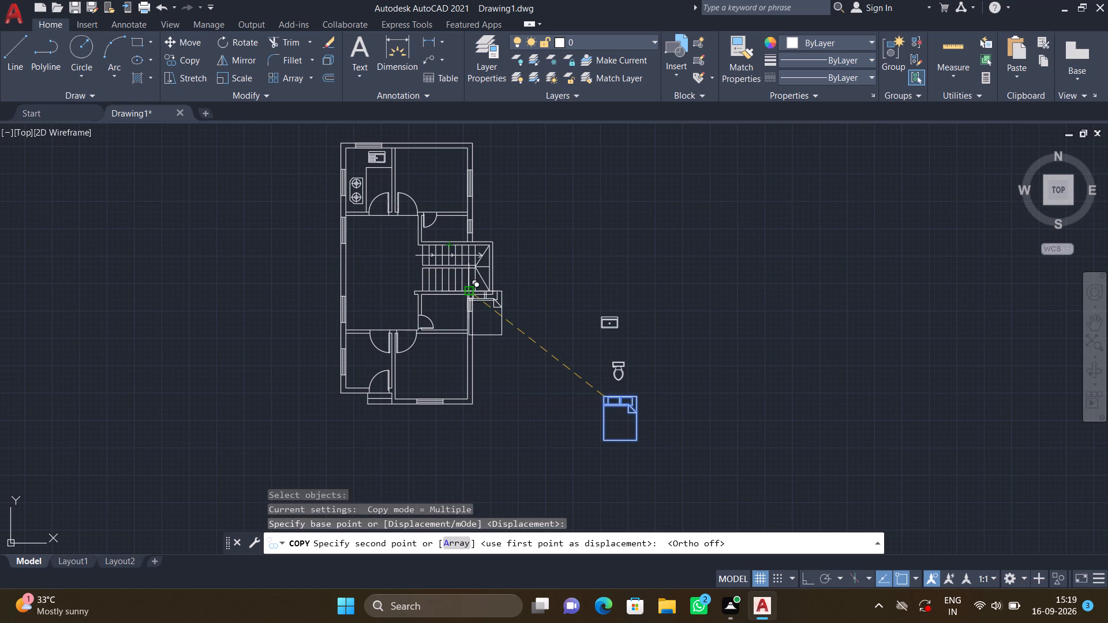
pyautogui.scroll(-2, 471, 292)
pyautogui.moveTo(477, 311); pyautogui.dragTo(477, 377, button='middle')
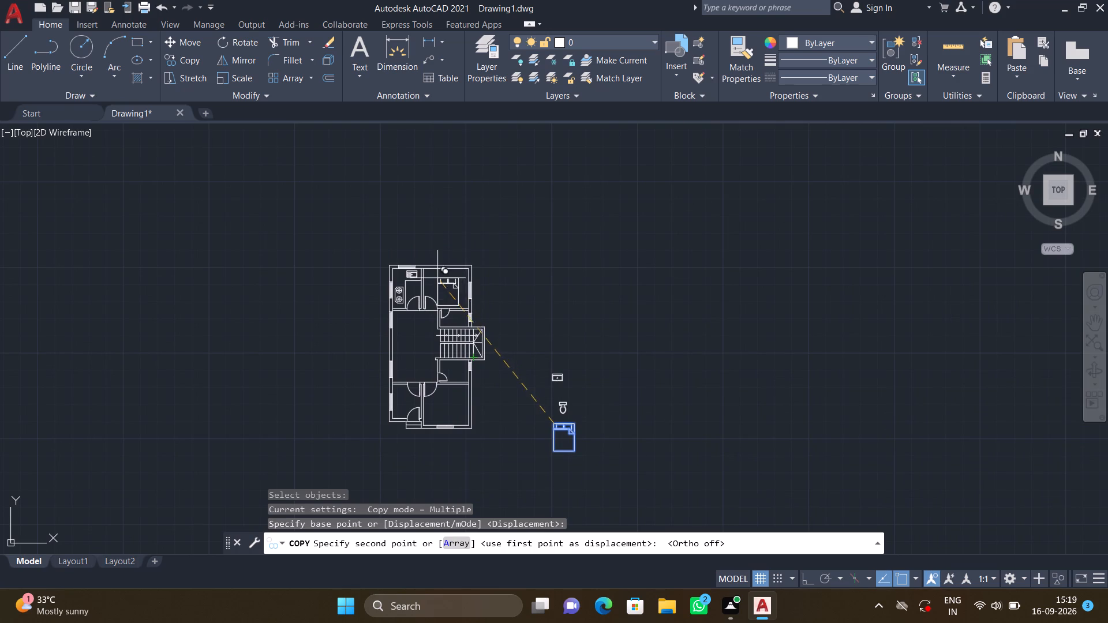
pyautogui.scroll(5, 437, 278)
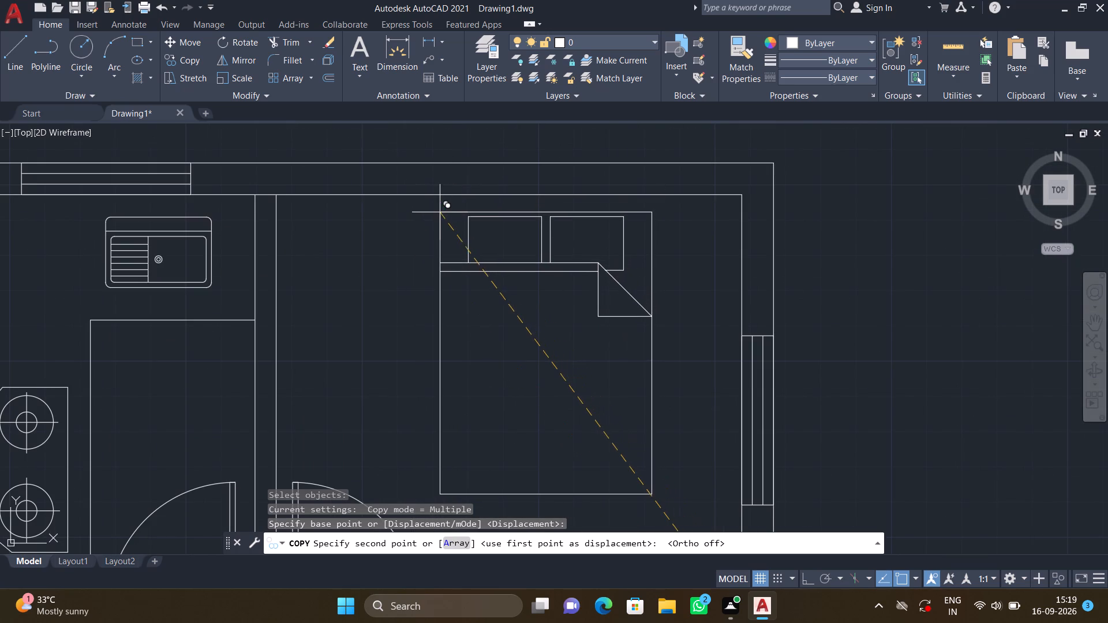
pyautogui.scroll(2, 438, 209)
pyautogui.scroll(-1, 403, 215)
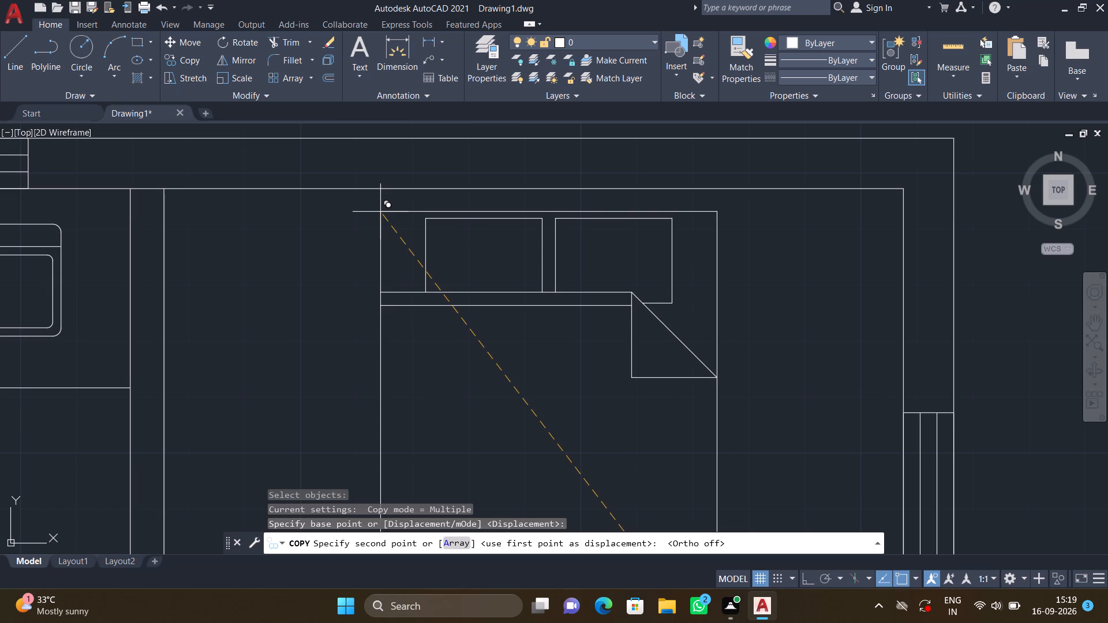
pyautogui.click(380, 212)
pyautogui.press('Return')
# Rotate the double bed outside the plan 270° about its northwest corner, so its headboard faces east.
pyautogui.scroll(-2, 446, 279)
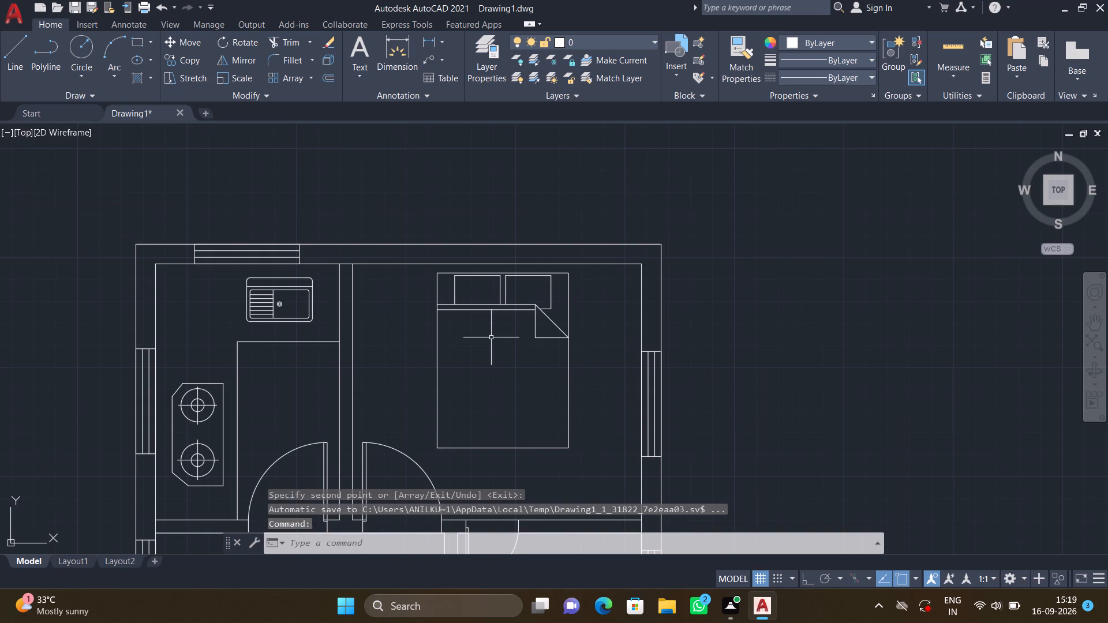
pyautogui.moveTo(488, 374); pyautogui.dragTo(481, 264, button='middle')
pyautogui.scroll(-2, 482, 268)
pyautogui.scroll(-1, 486, 403)
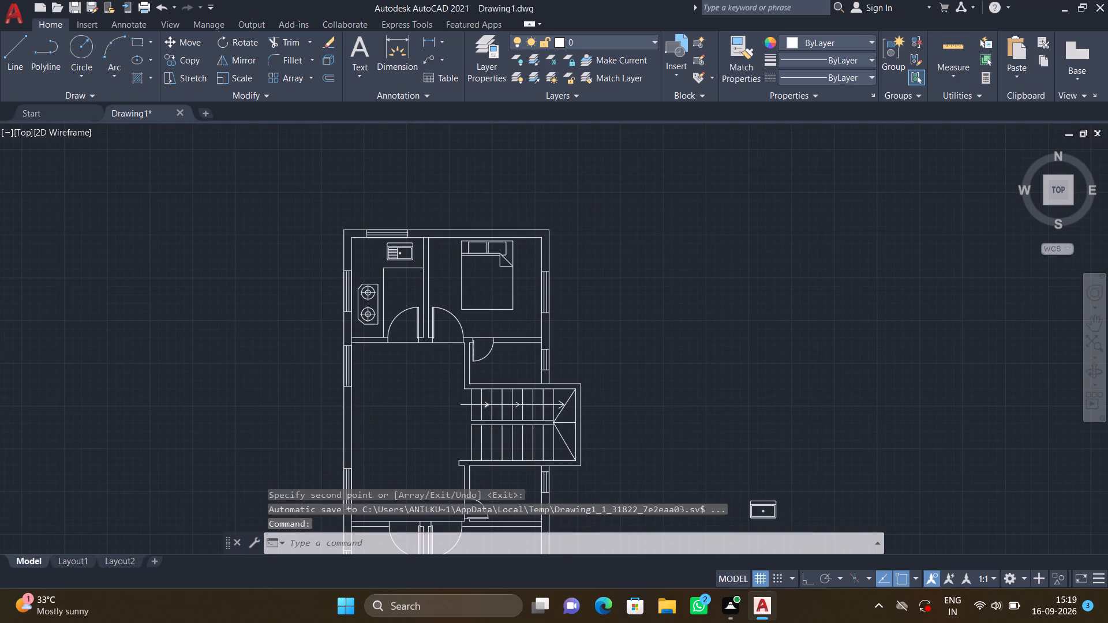
pyautogui.moveTo(463, 415); pyautogui.dragTo(434, 293, button='middle')
pyautogui.middleClick(432, 288)
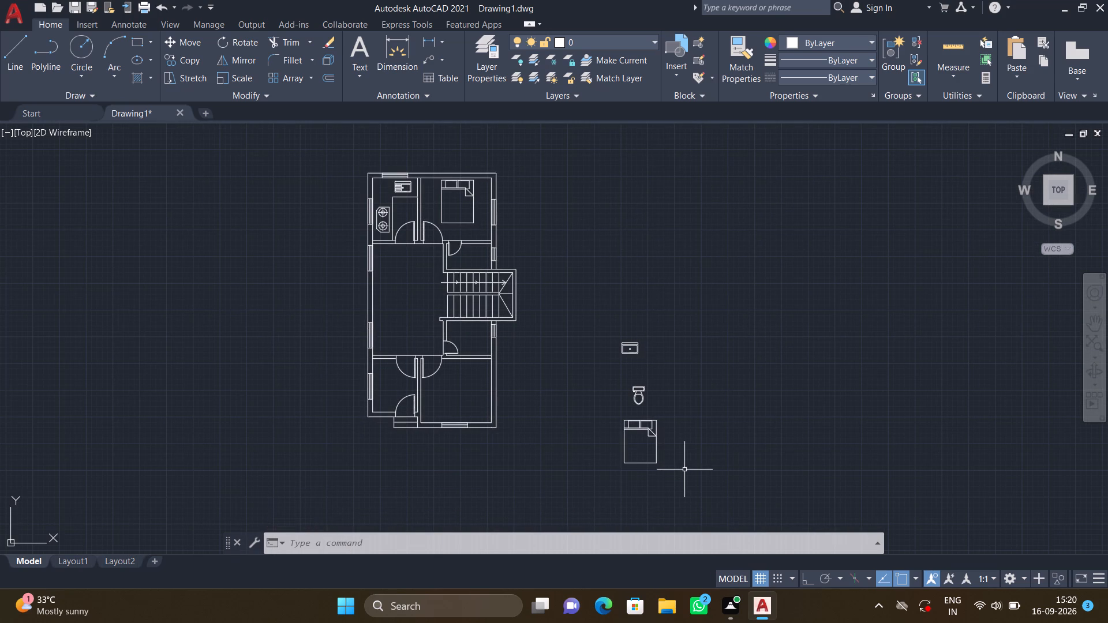
pyautogui.press('F8')
pyautogui.write('RO')
pyautogui.press('Return')
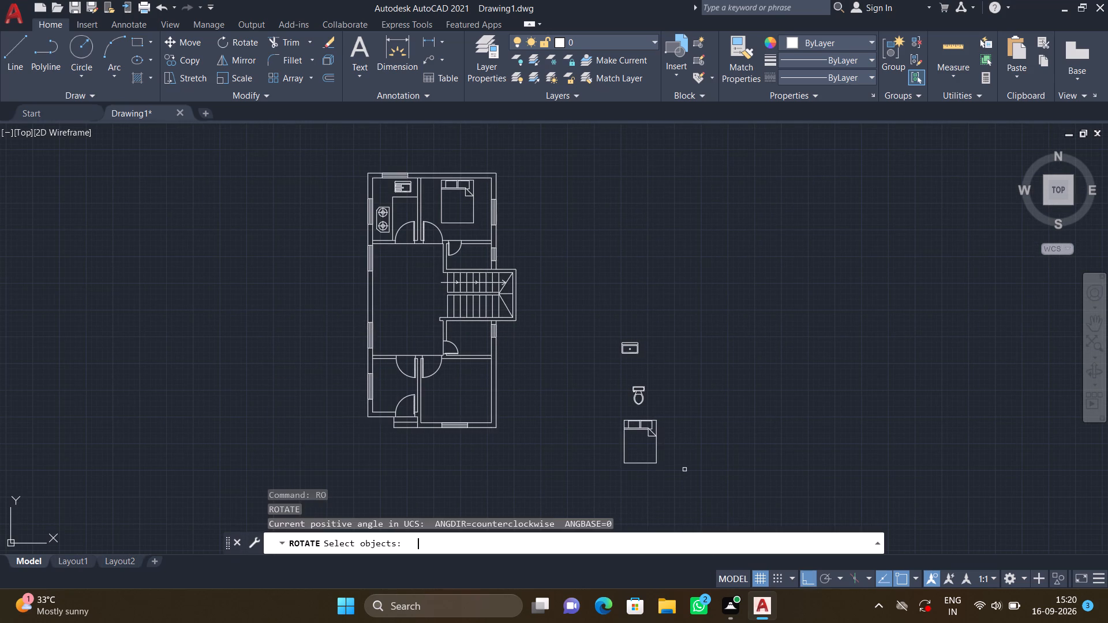
pyautogui.click(679, 471)
pyautogui.click(611, 412)
pyautogui.press('Return')
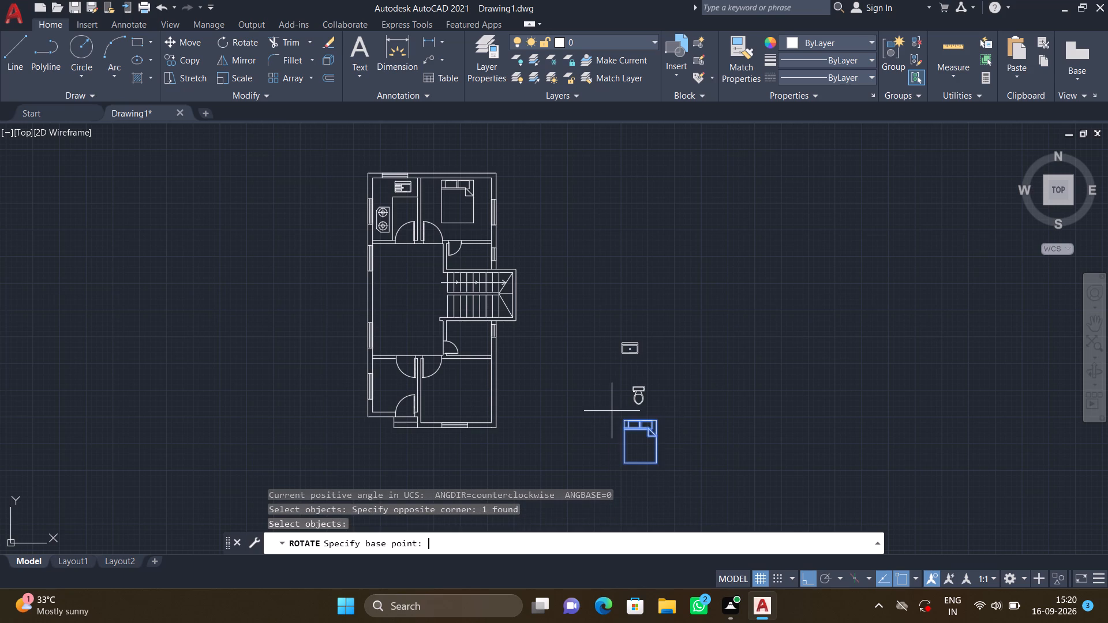
pyautogui.scroll(2, 627, 421)
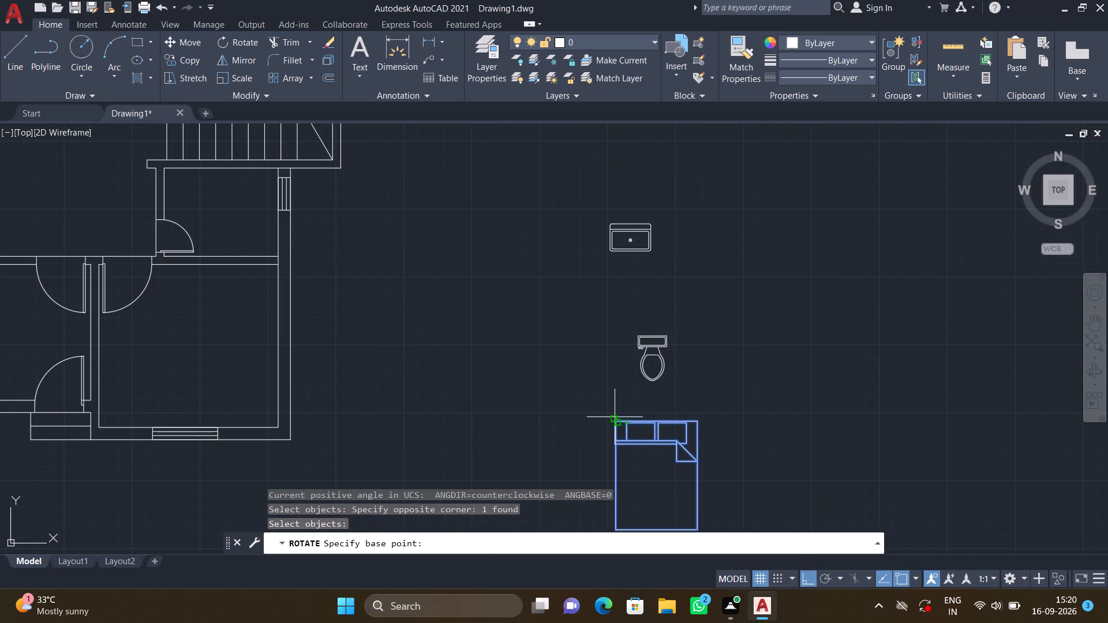
pyautogui.click(615, 417)
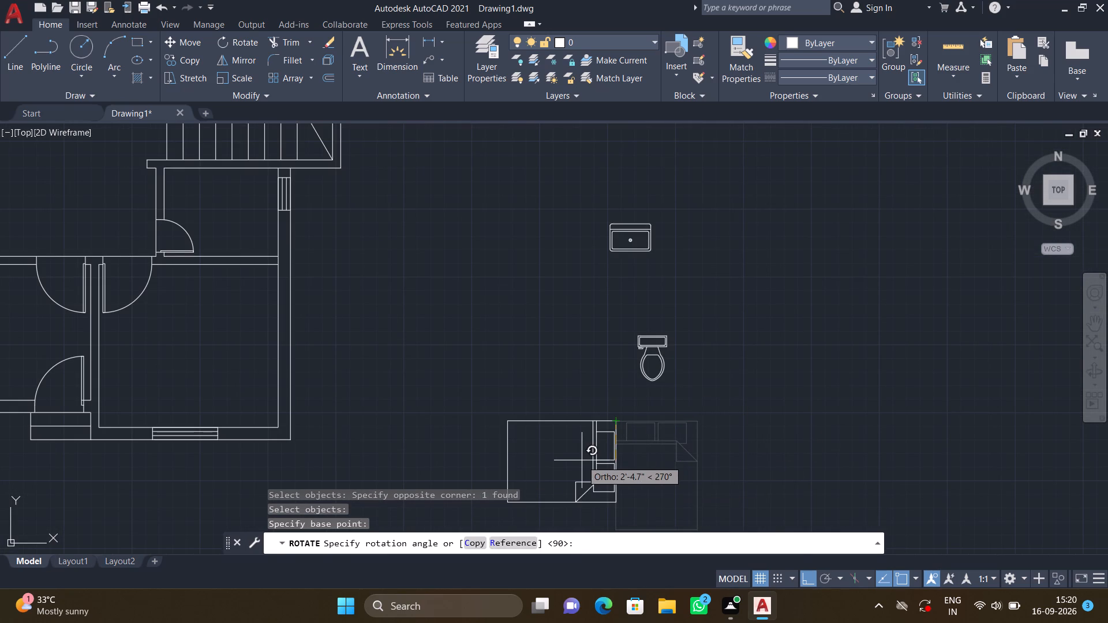
pyautogui.click(582, 459)
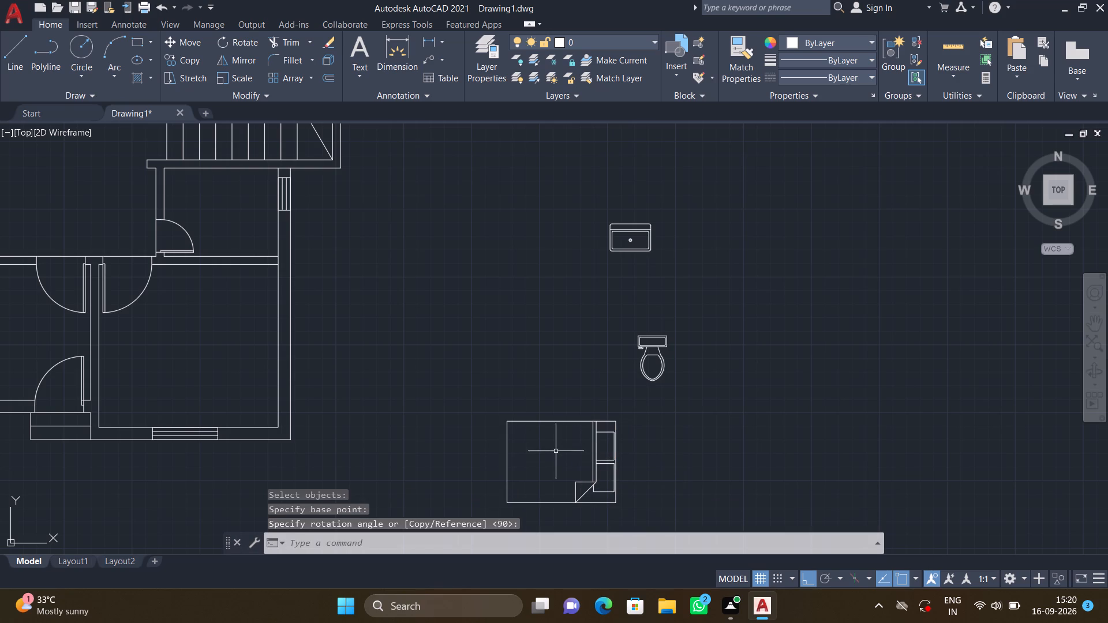
# Copy the rotated double bed into the southeast bedroom, its headboard just inside the east wall.
pyautogui.scroll(-1, 673, 466)
pyautogui.moveTo(673, 467); pyautogui.dragTo(638, 413, button='middle')
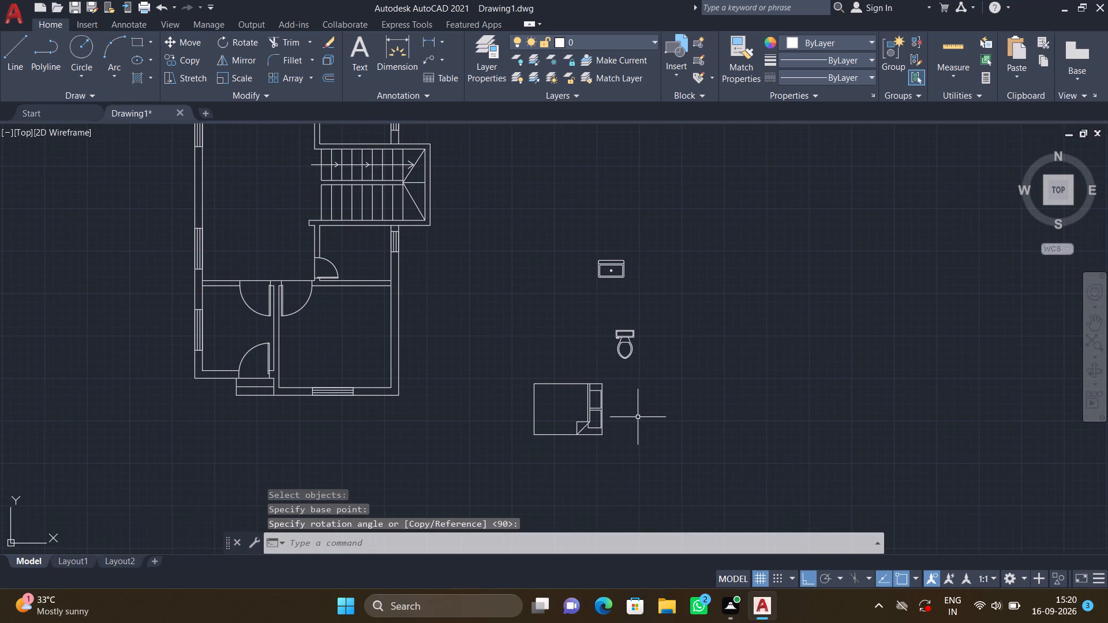
pyautogui.write('CO')
pyautogui.press('Return')
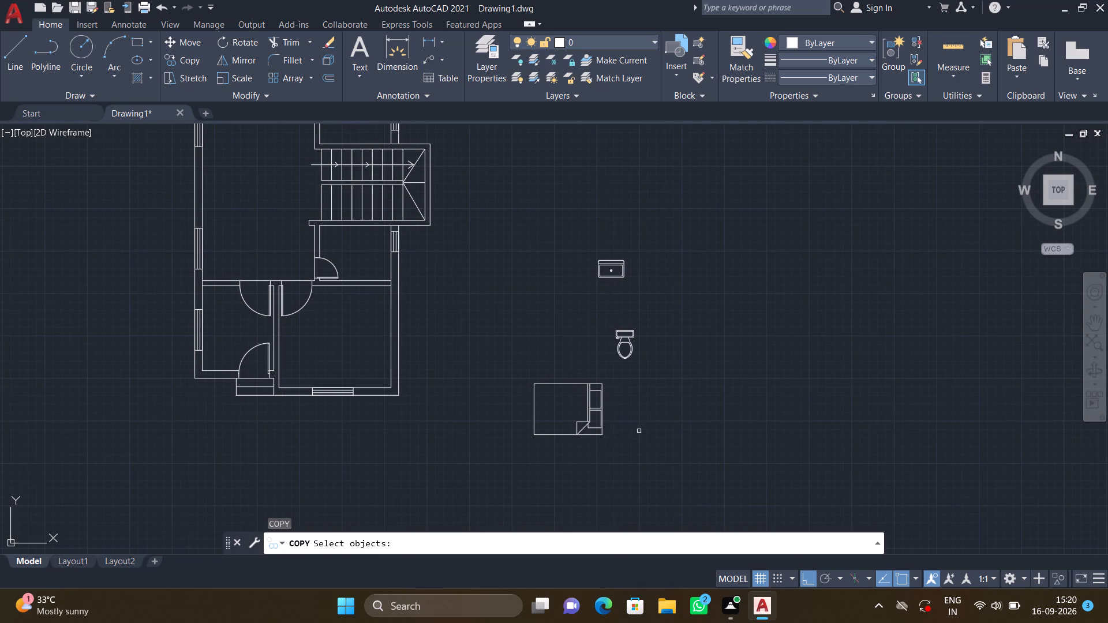
pyautogui.click(630, 444)
pyautogui.click(526, 371)
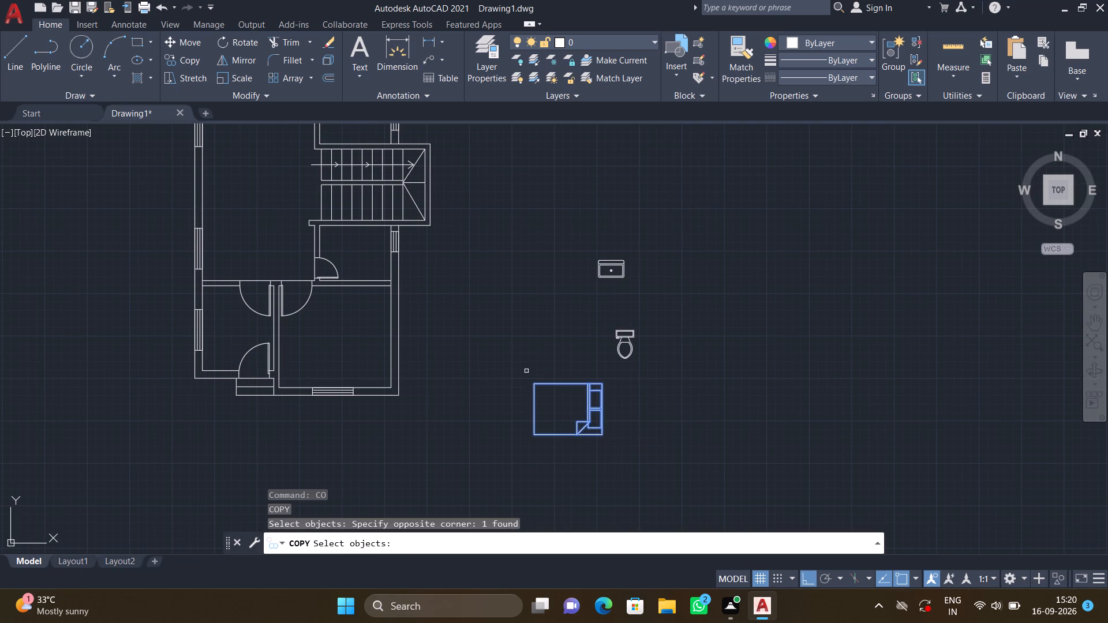
pyautogui.press('Return')
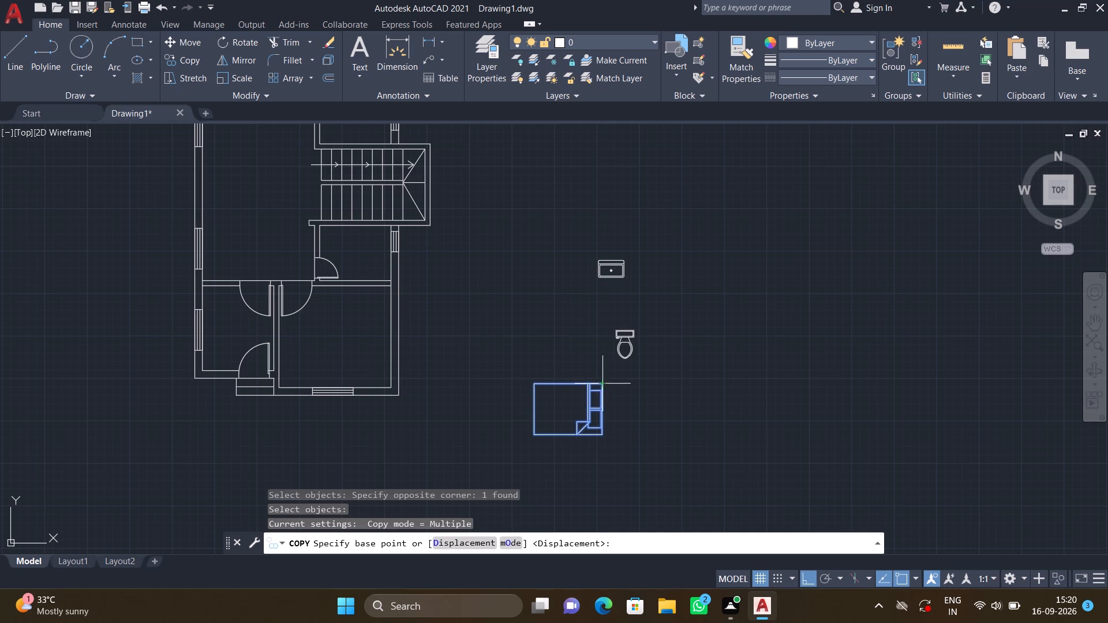
pyautogui.click(602, 384)
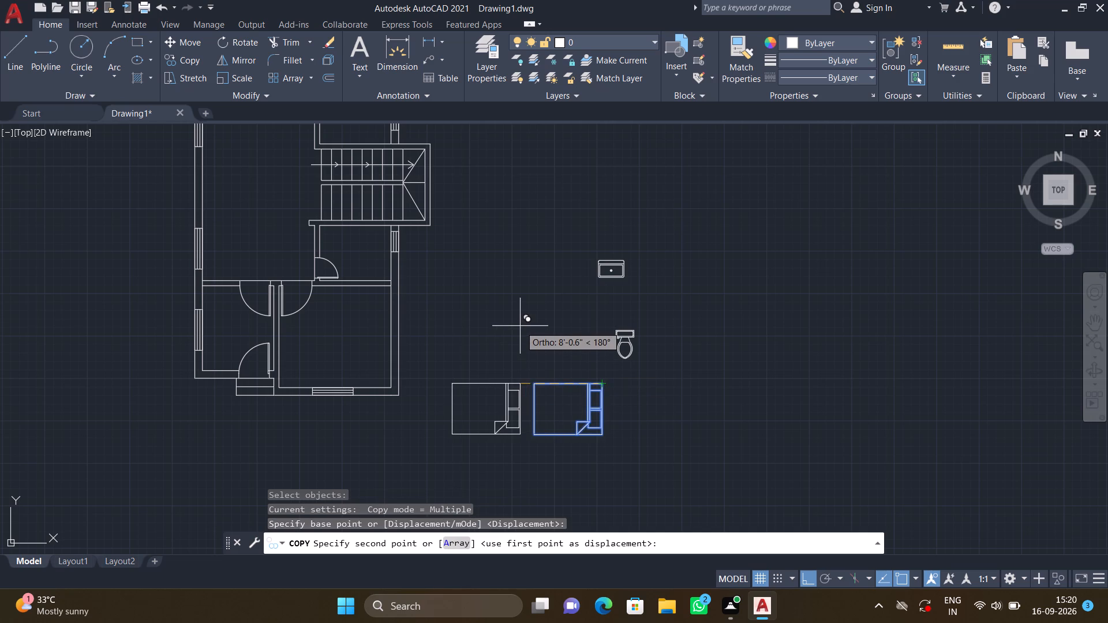
pyautogui.press('F8')
pyautogui.scroll(-1, 520, 326)
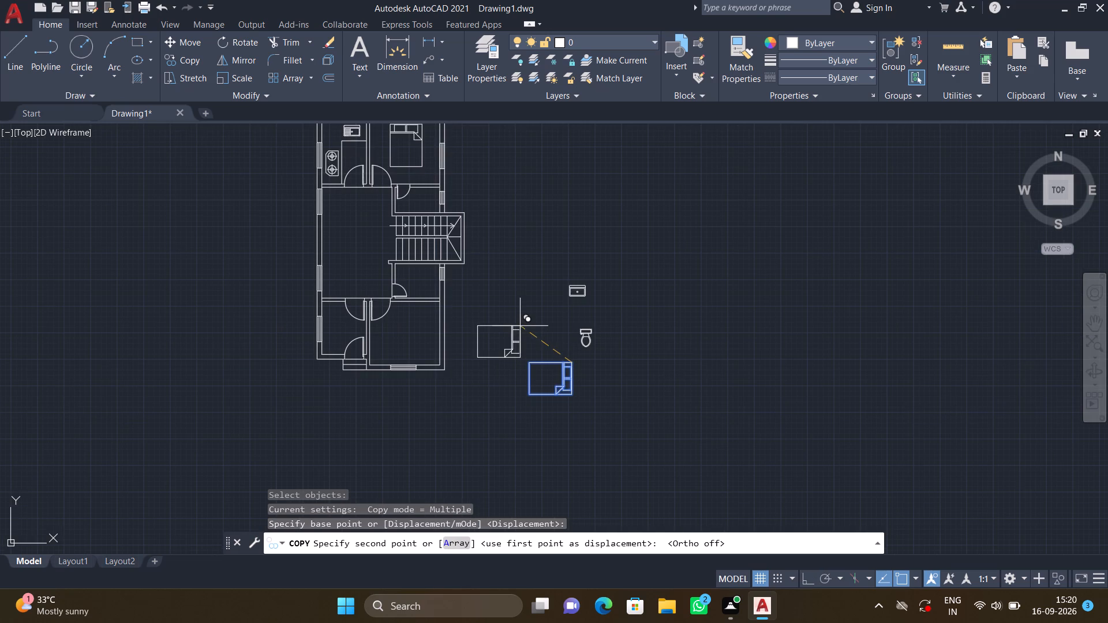
pyautogui.moveTo(520, 326); pyautogui.dragTo(516, 344, button='middle')
pyautogui.scroll(3, 414, 337)
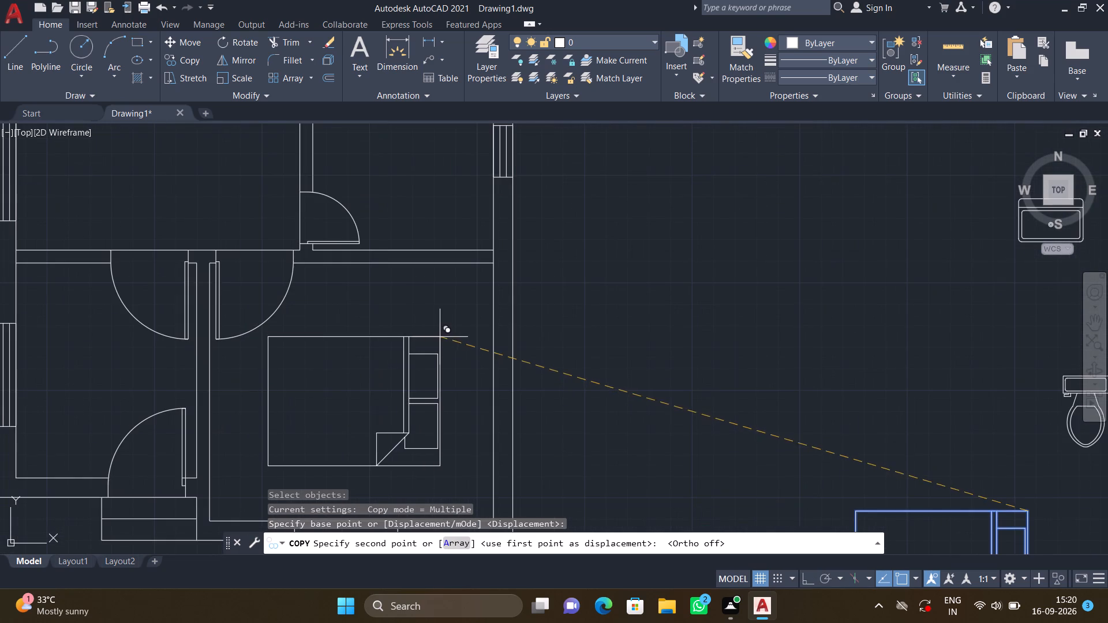
pyautogui.moveTo(440, 337); pyautogui.dragTo(443, 179, button='middle')
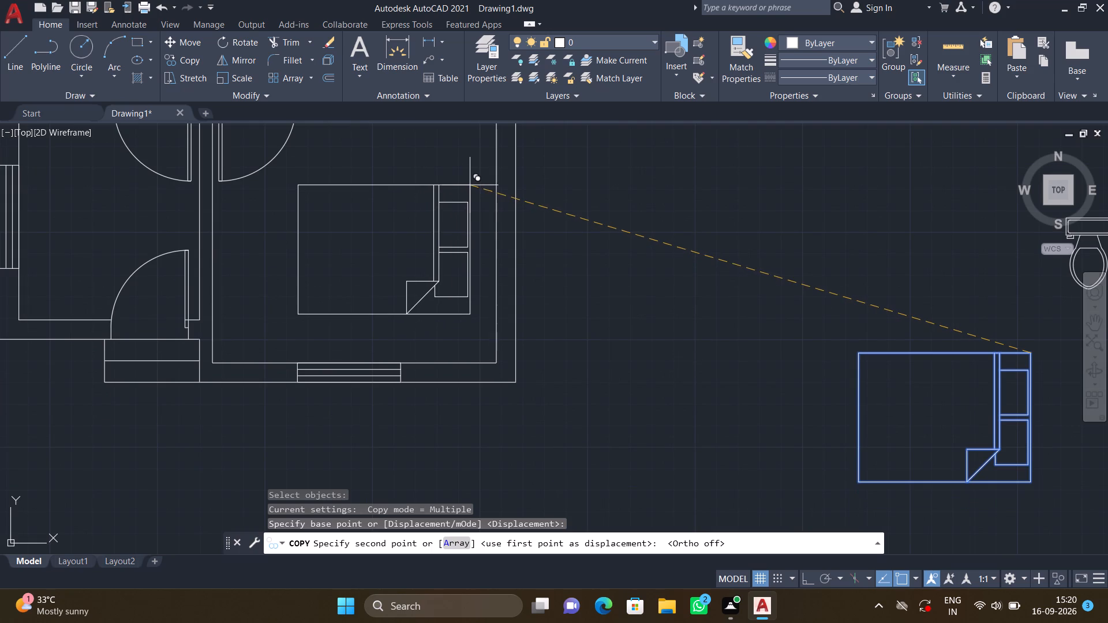
pyautogui.moveTo(470, 185); pyautogui.dragTo(462, 277, button='middle')
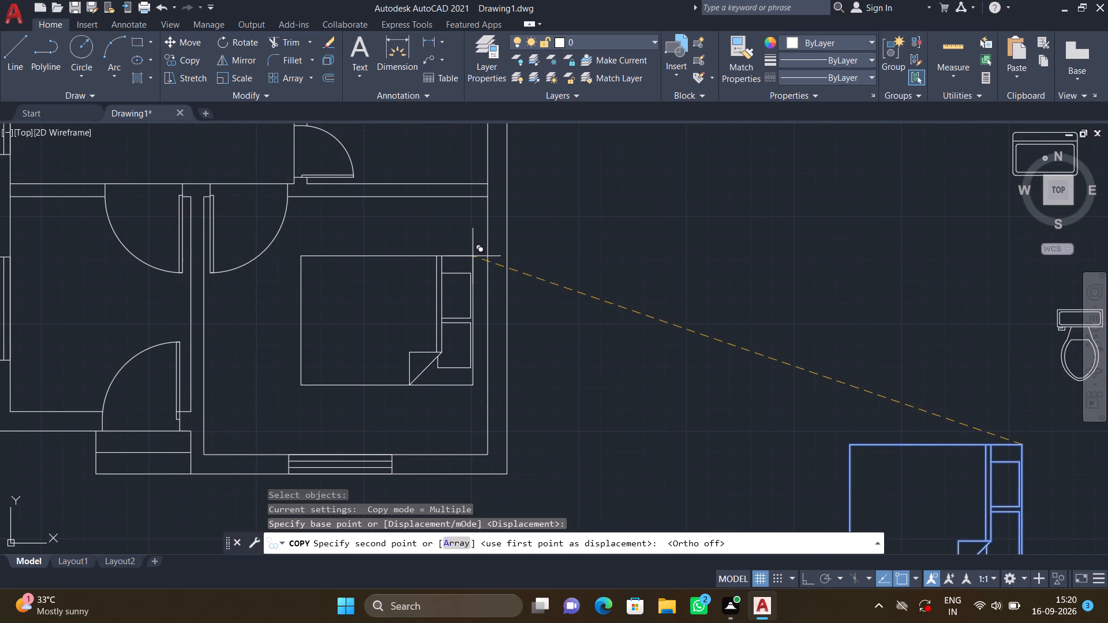
pyautogui.click(471, 262)
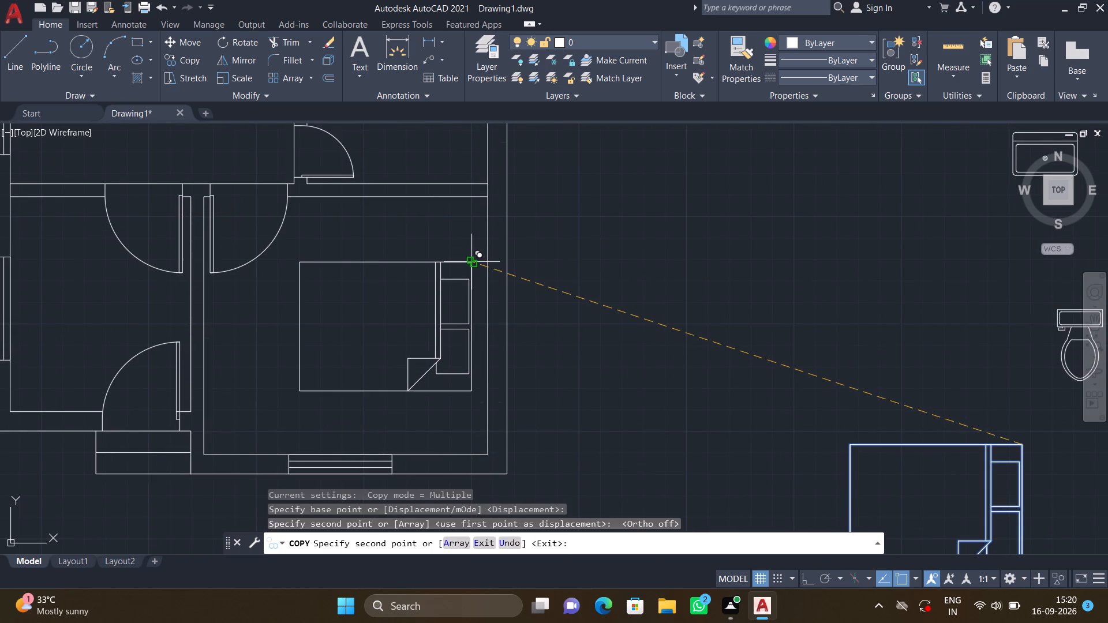
pyautogui.press('Return')
# Rotate the toilet outside the plan 270° about its tank's northeast corner, so the tank faces east.
pyautogui.scroll(-2, 537, 273)
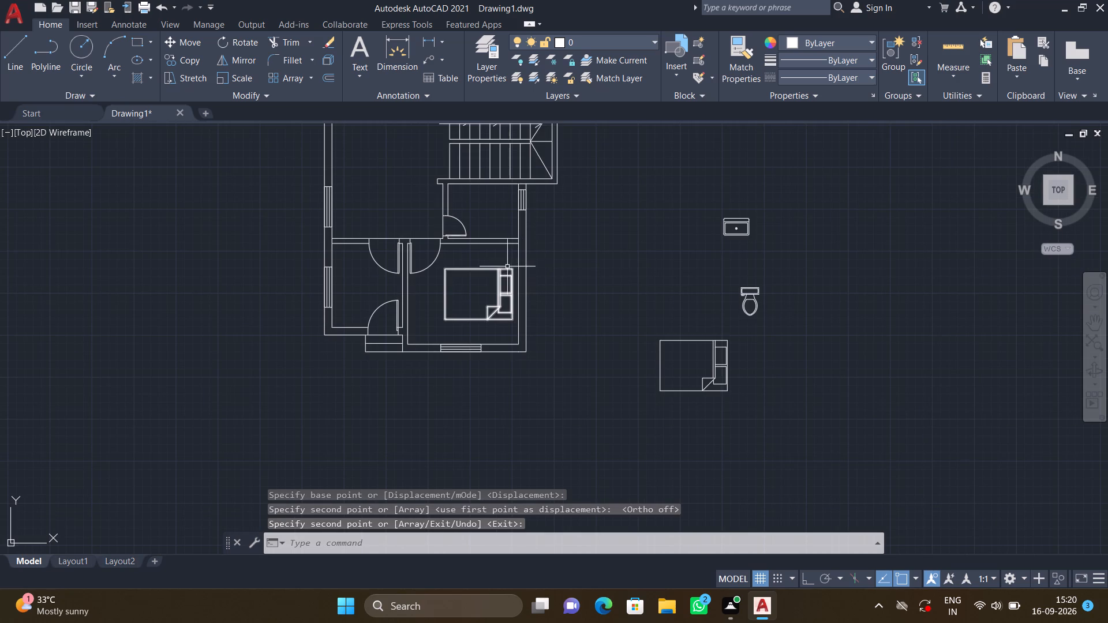
pyautogui.scroll(-1, 465, 243)
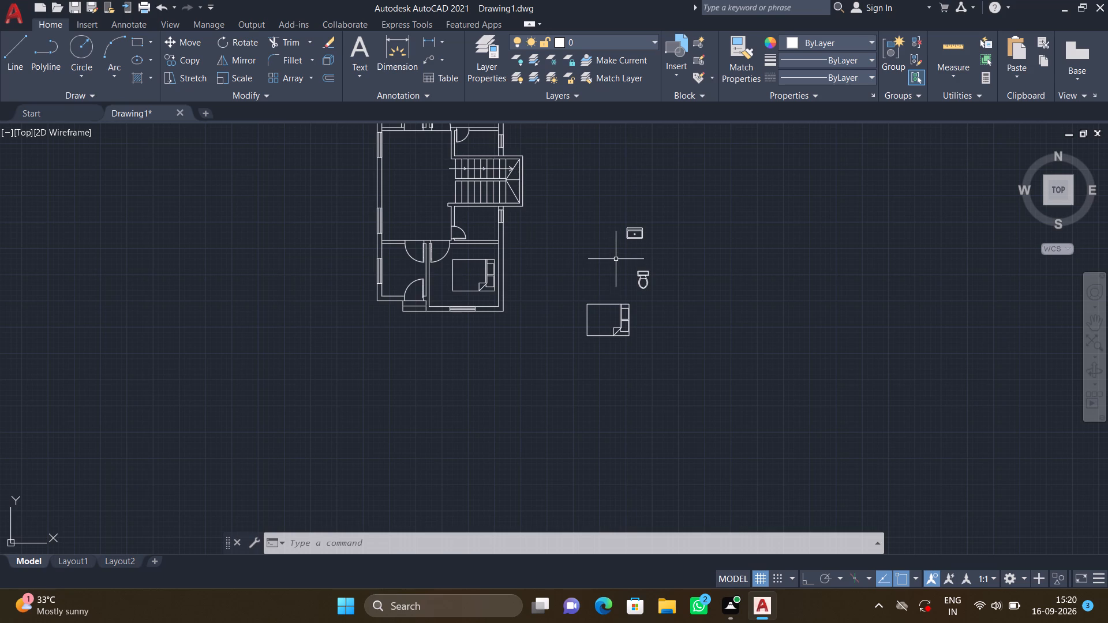
pyautogui.scroll(1, 655, 271)
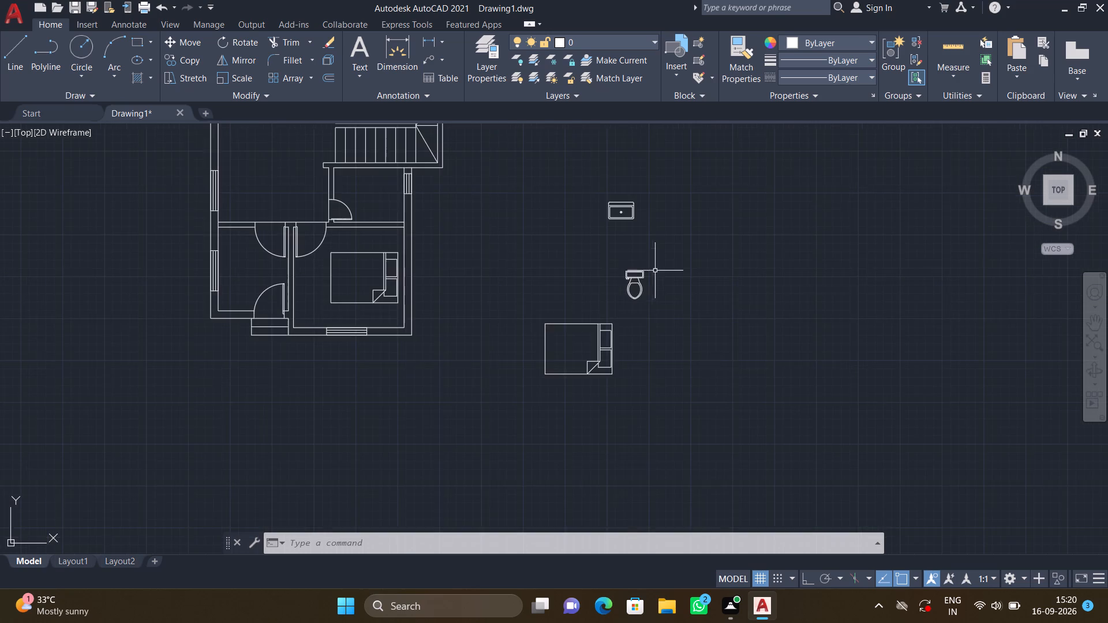
pyautogui.scroll(1, 655, 269)
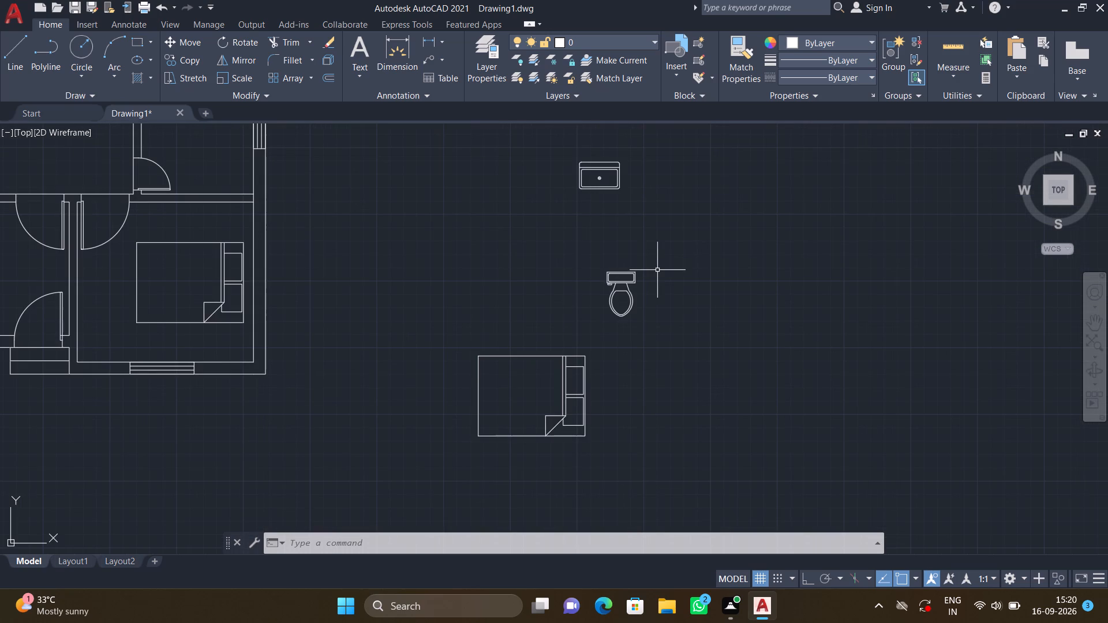
pyautogui.press('F8')
pyautogui.write('RO')
pyautogui.press('Return')
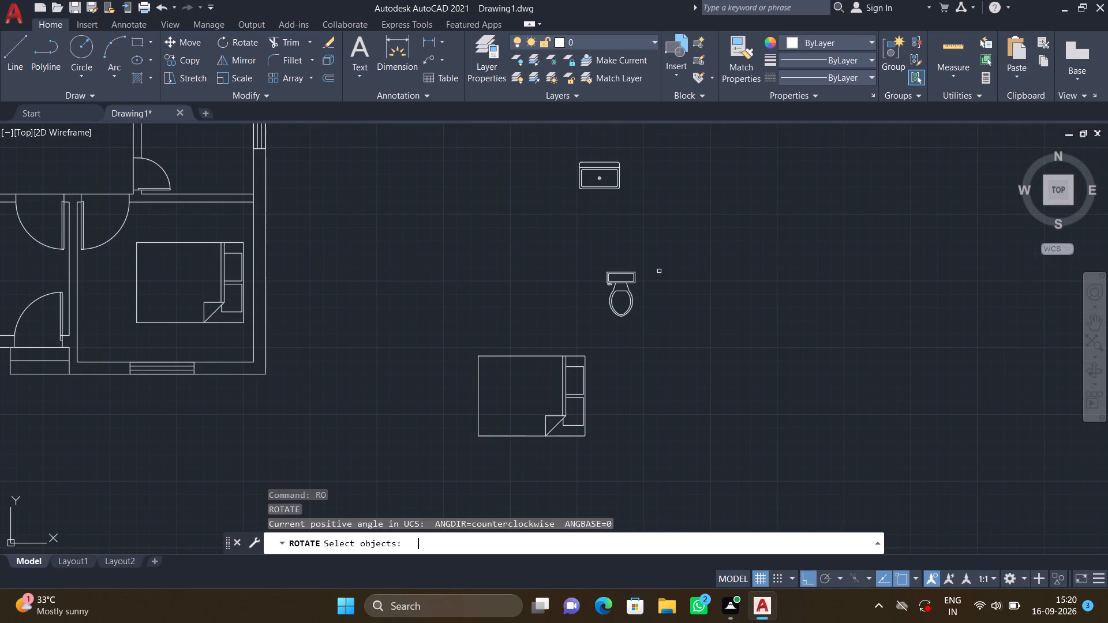
pyautogui.click(622, 271)
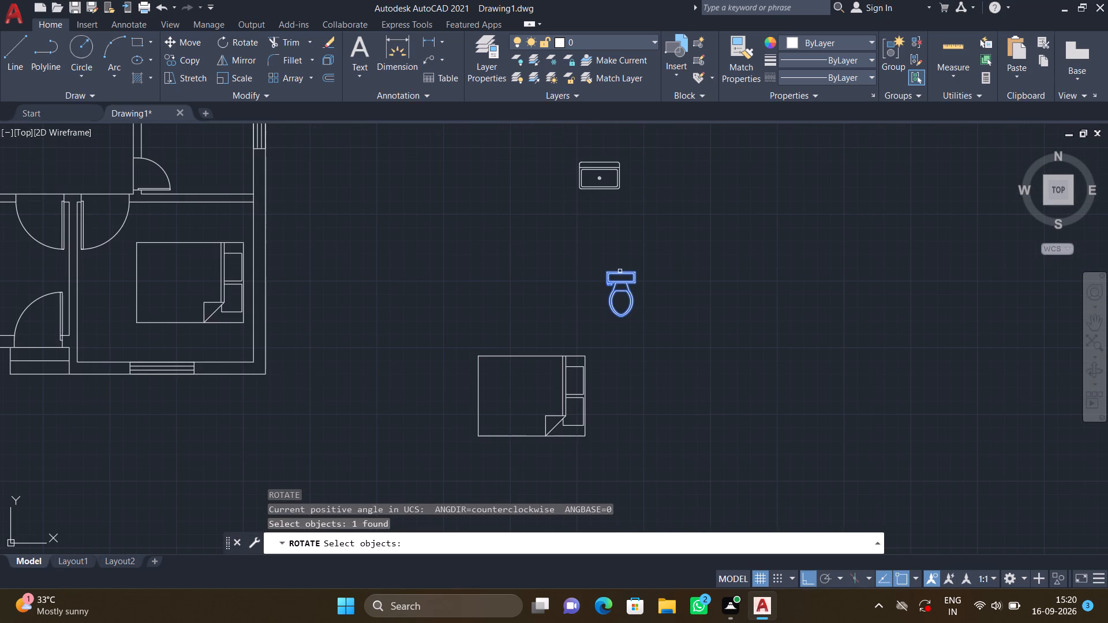
pyautogui.press('Return')
pyautogui.click(641, 272)
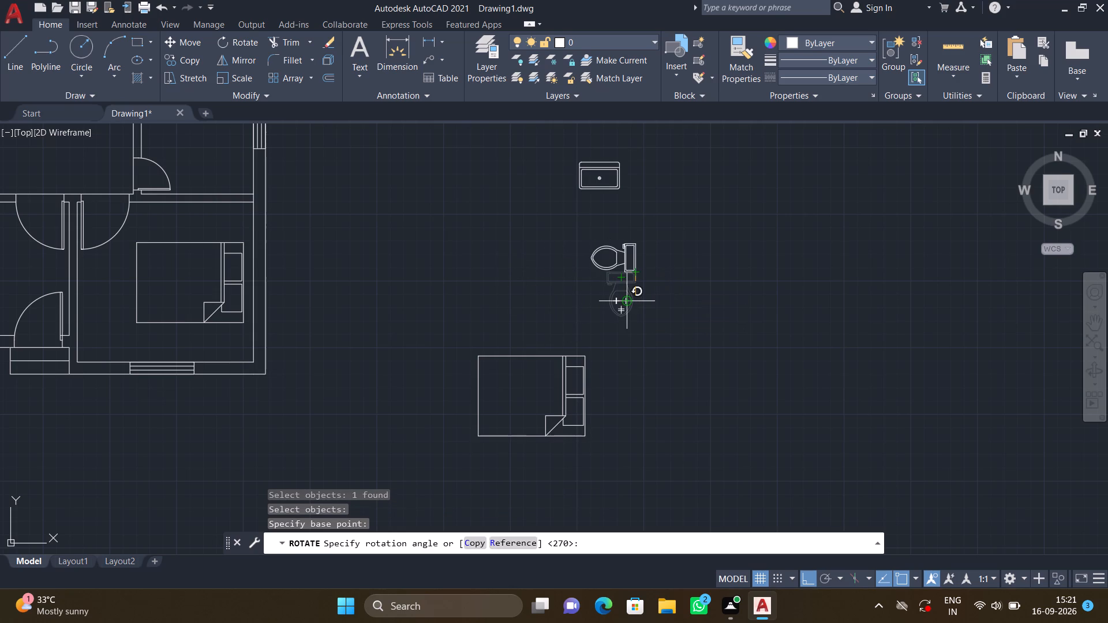
pyautogui.click(649, 361)
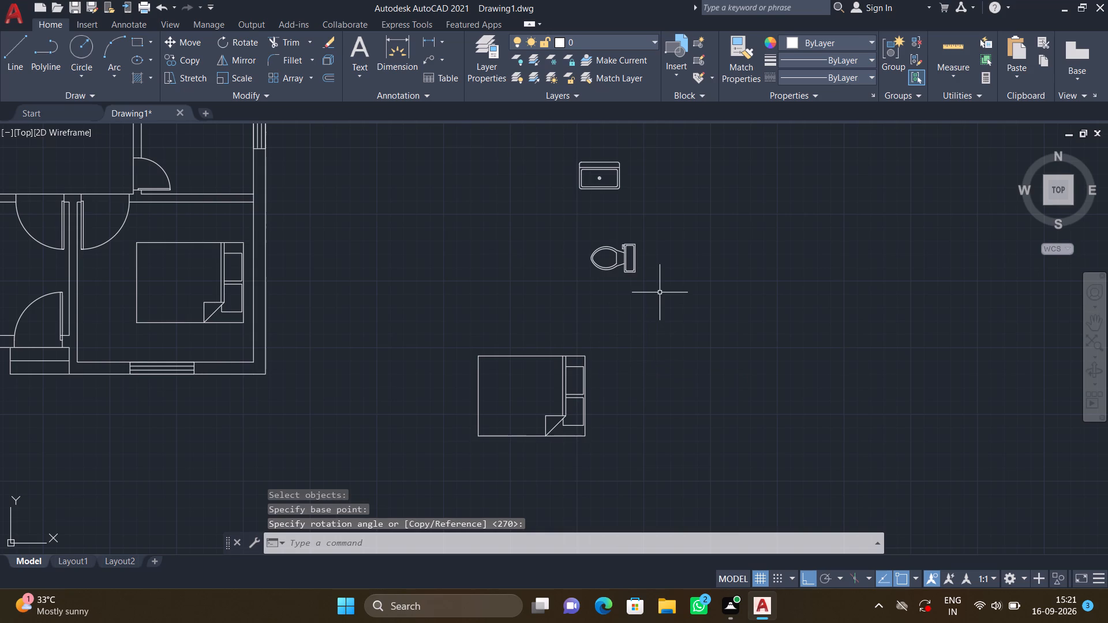
# Copy the rotated toilet into the small bathroom south of the staircase, its tank against the east wall by the window.
pyautogui.write('CO')
pyautogui.press('Return')
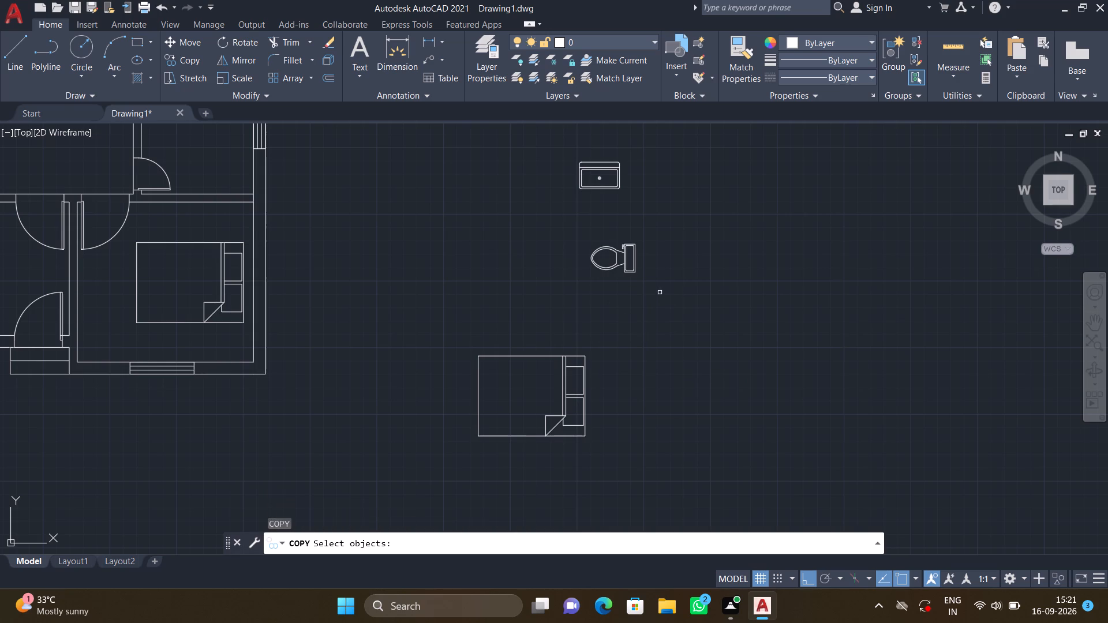
pyautogui.press('F8')
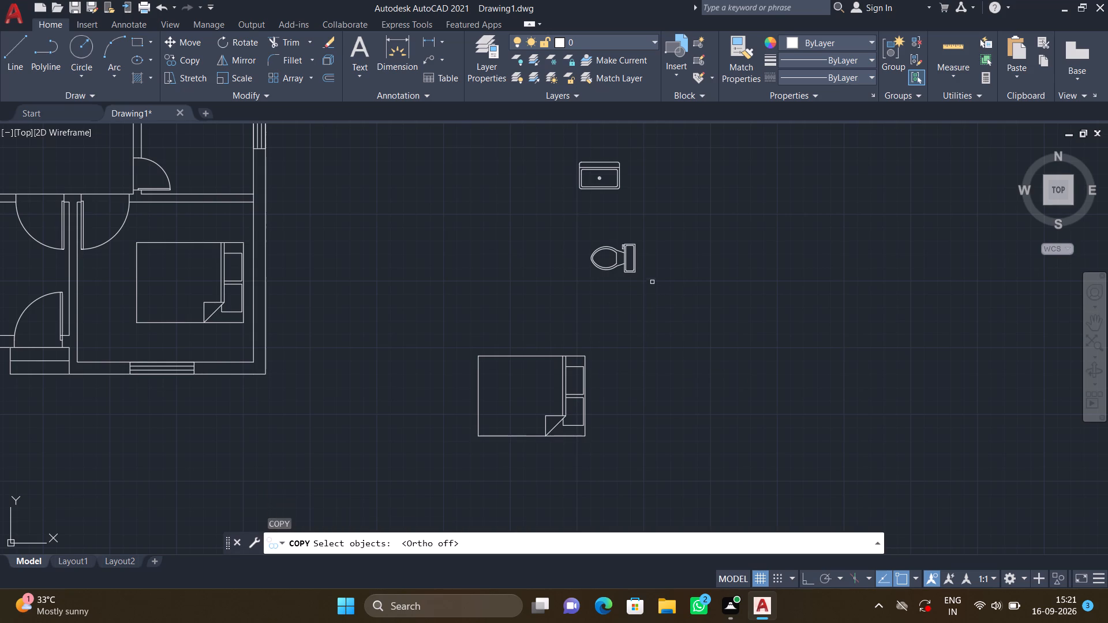
pyautogui.moveTo(652, 282); pyautogui.dragTo(647, 279)
pyautogui.click(582, 234)
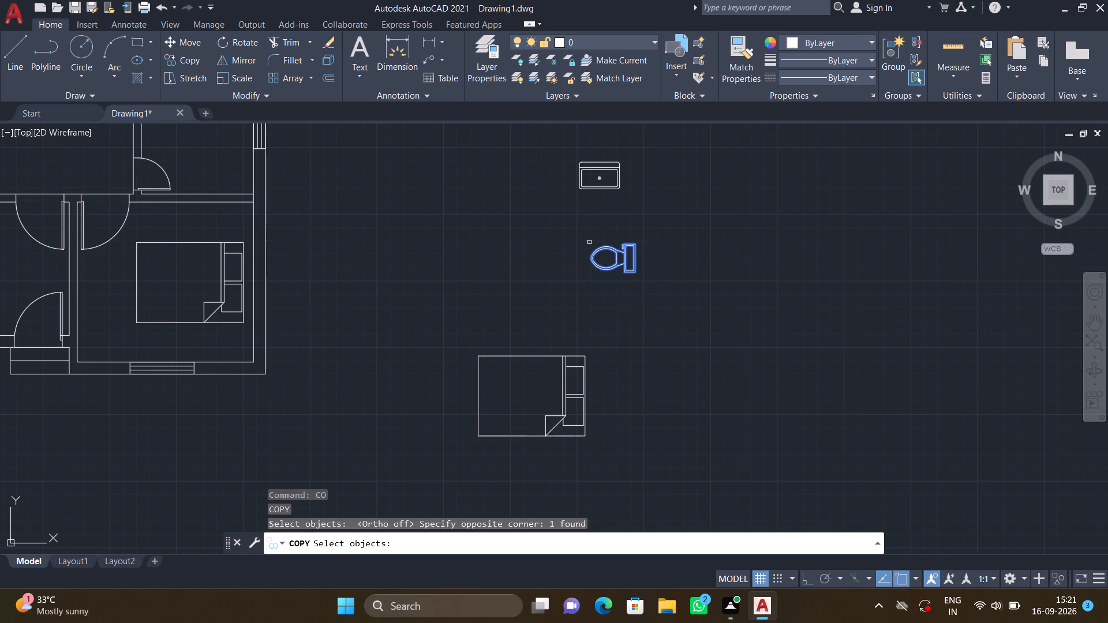
pyautogui.press('Return')
pyautogui.click(632, 243)
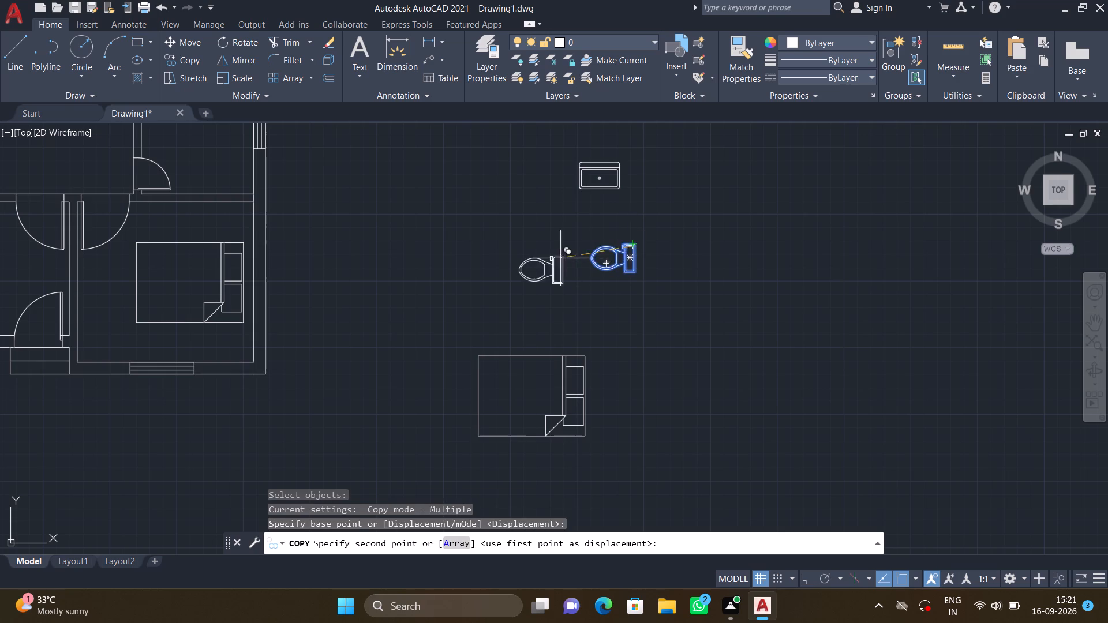
pyautogui.scroll(-2, 530, 248)
pyautogui.moveTo(522, 249); pyautogui.dragTo(537, 342, button='middle')
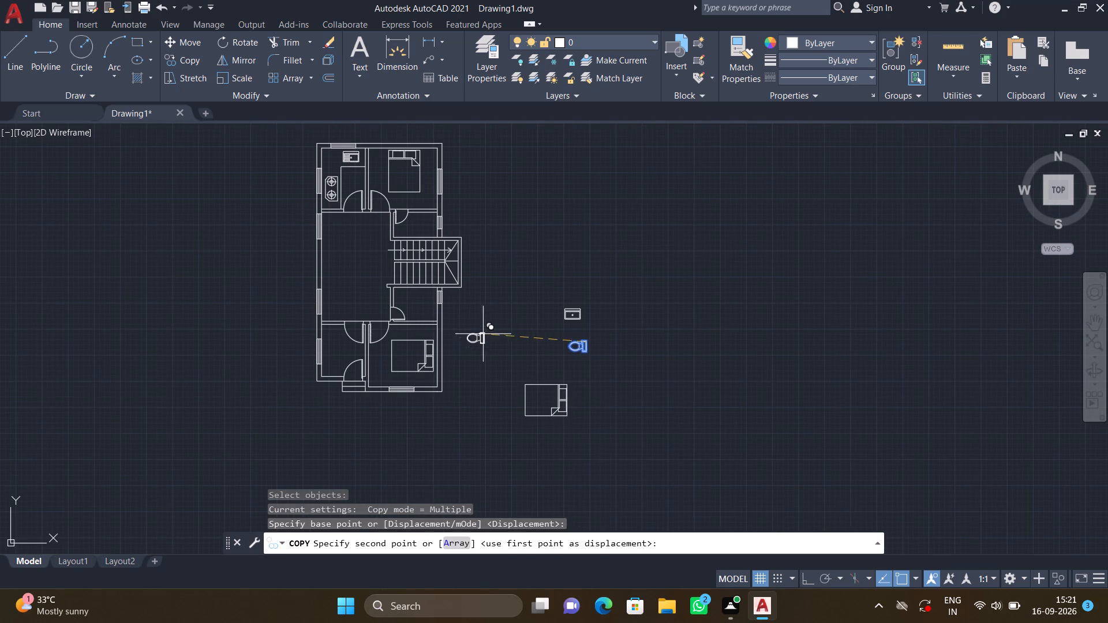
pyautogui.scroll(4, 433, 307)
pyautogui.scroll(1, 409, 262)
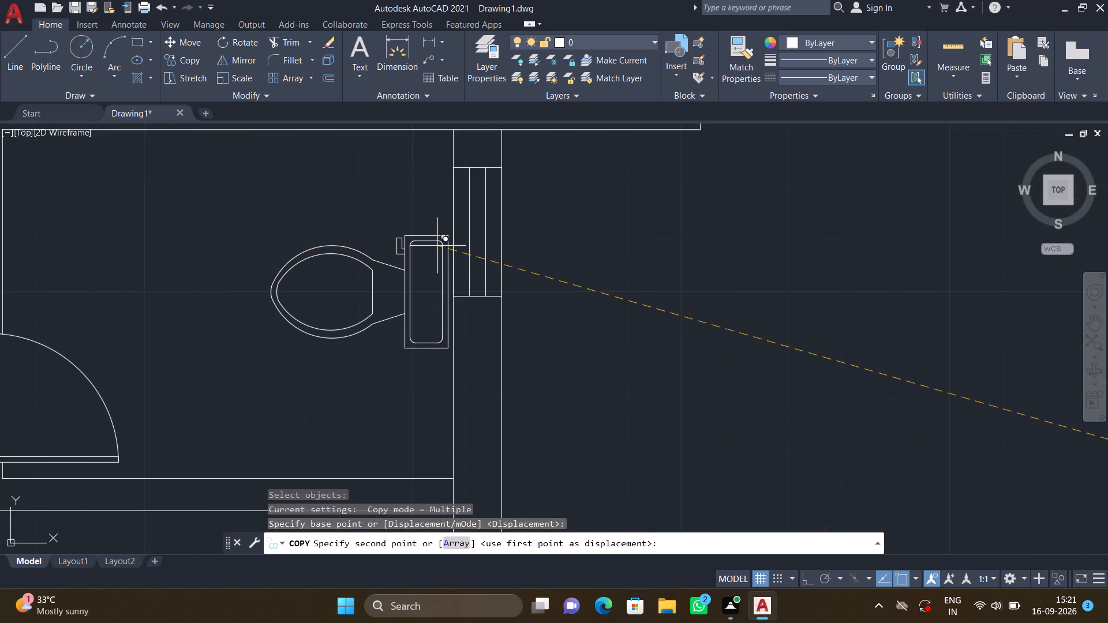
pyautogui.click(435, 245)
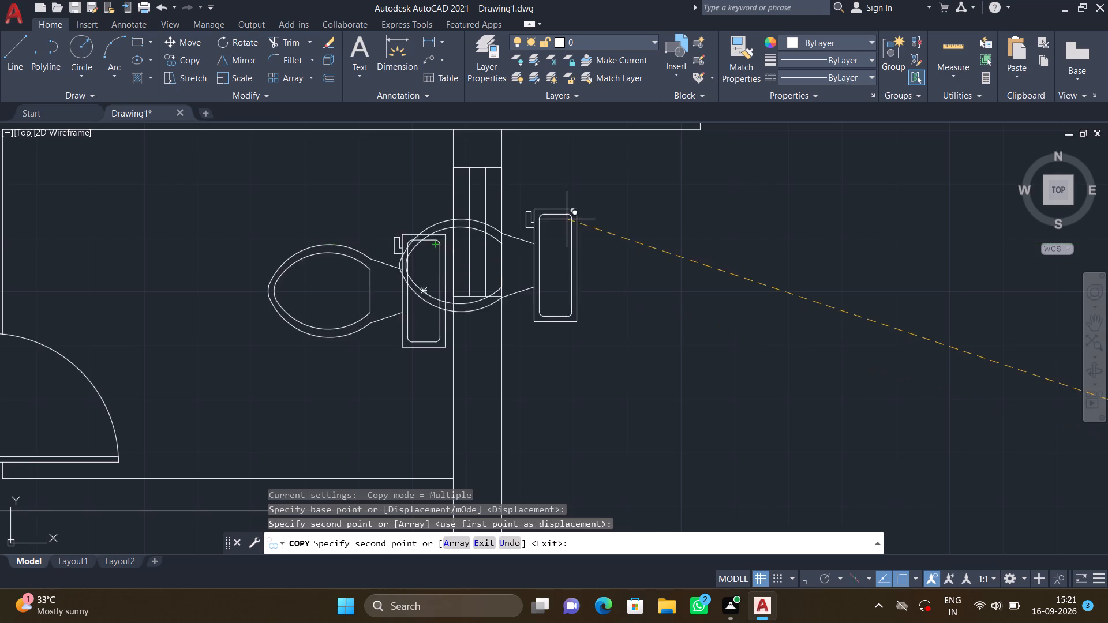
# Place another copy of the rotated toilet in the bathroom north of the staircase, its tank facing the east wall by the window.
pyautogui.scroll(-2, 570, 222)
pyautogui.moveTo(630, 233); pyautogui.dragTo(615, 338, button='middle')
pyautogui.scroll(-2, 596, 311)
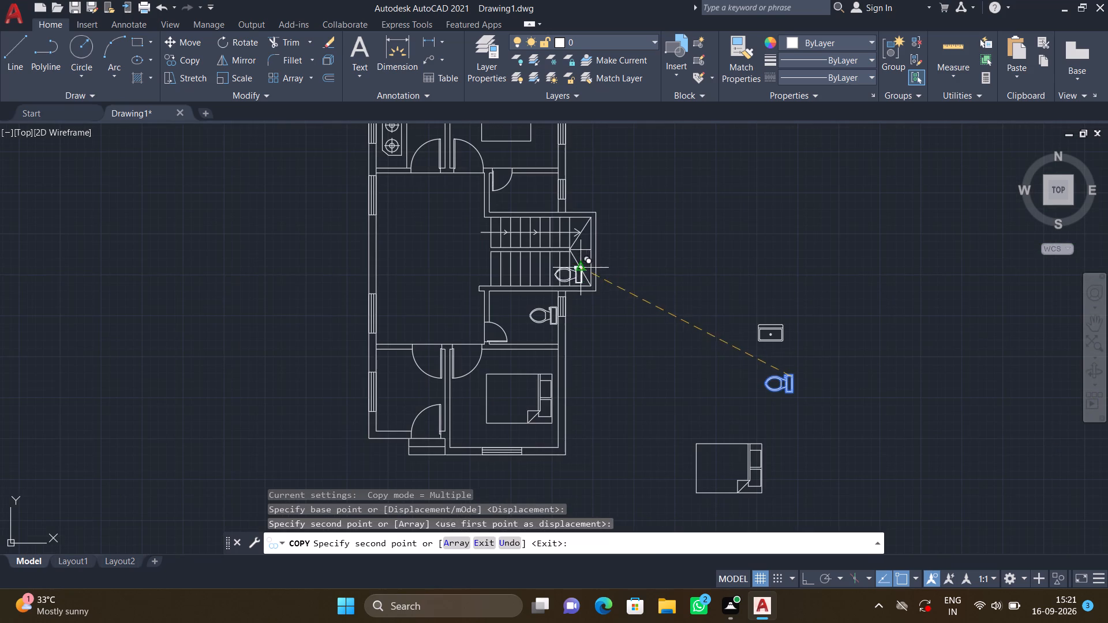
pyautogui.scroll(2, 545, 183)
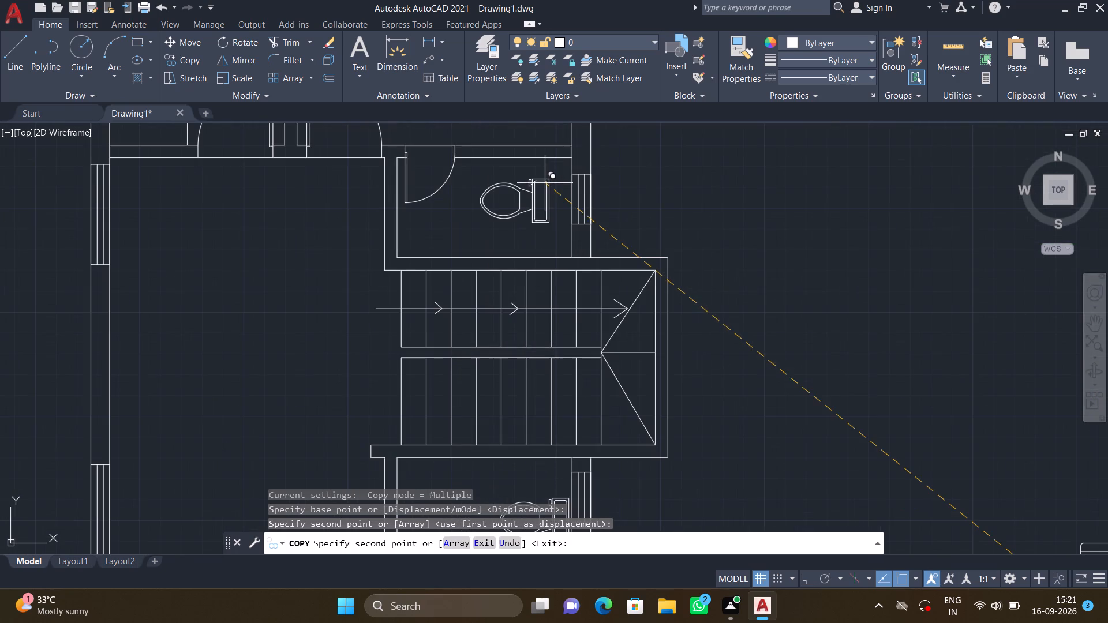
pyautogui.scroll(2, 552, 185)
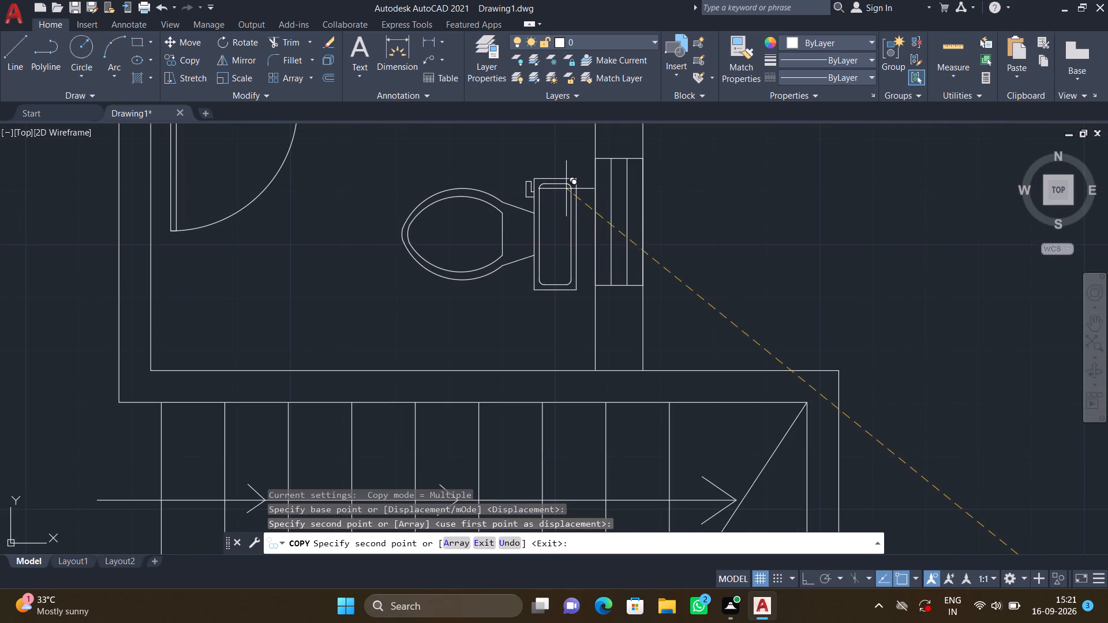
pyautogui.click(574, 179)
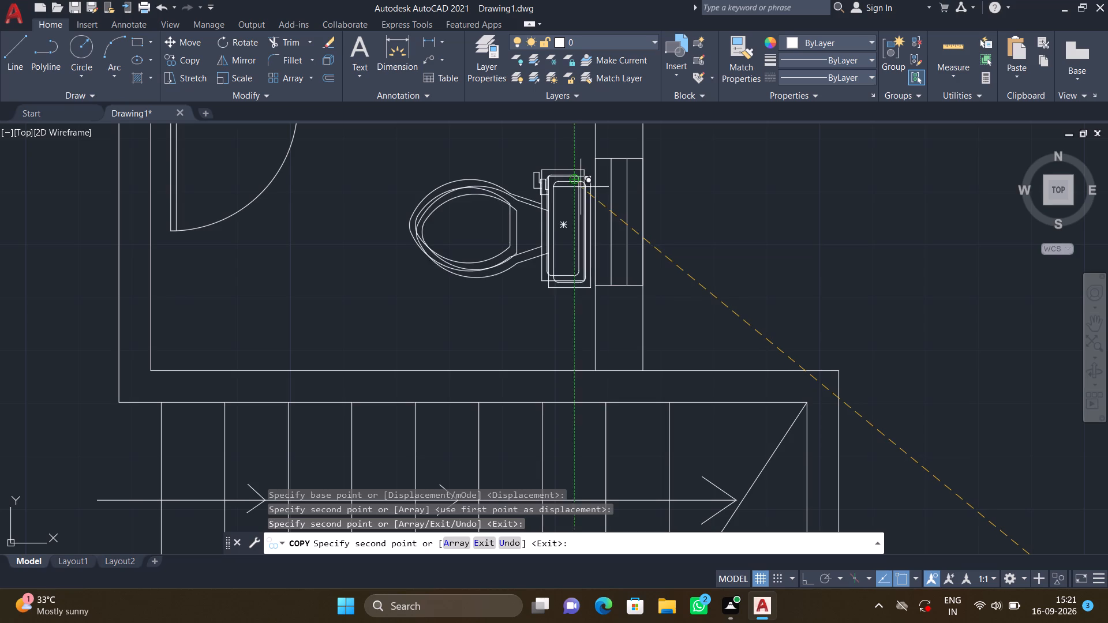
pyautogui.press('Return')
# Draw two concentric circles, radii about 1.3" and 0.5", inside the toilet bowl in the bathroom north of the staircase.
pyautogui.scroll(-1, 624, 258)
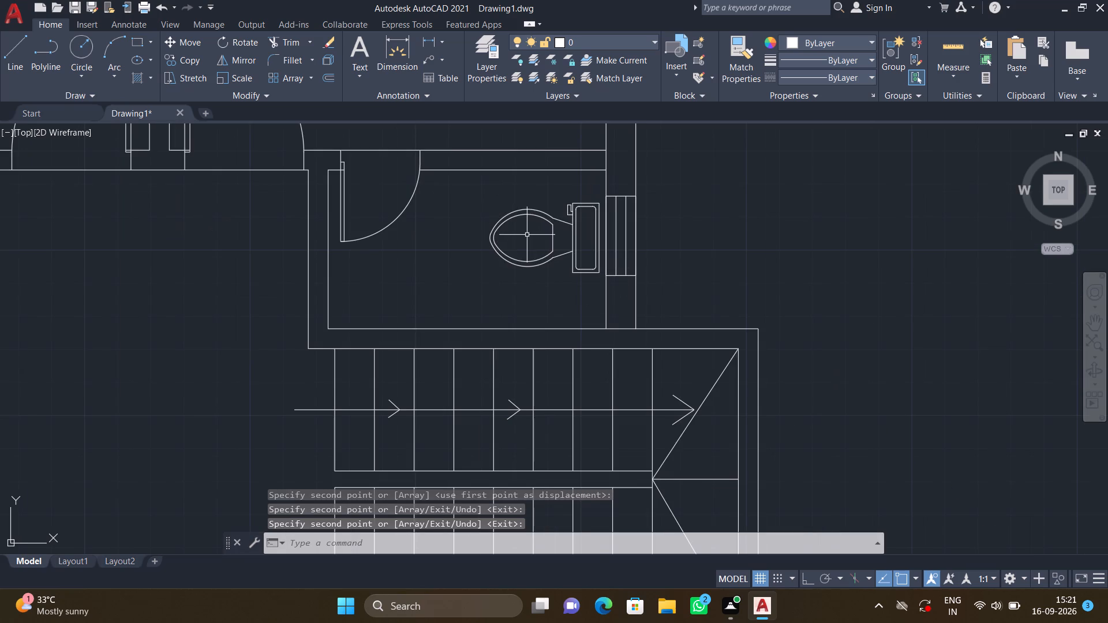
pyautogui.scroll(1, 526, 236)
pyautogui.press('c')
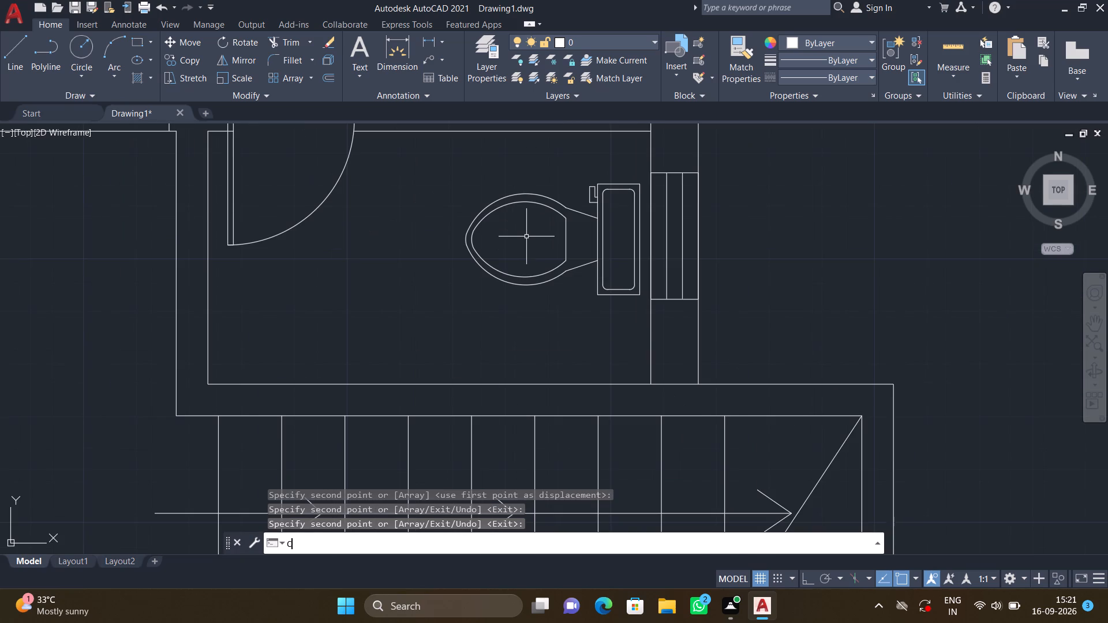
pyautogui.press('Return')
pyautogui.scroll(2, 540, 234)
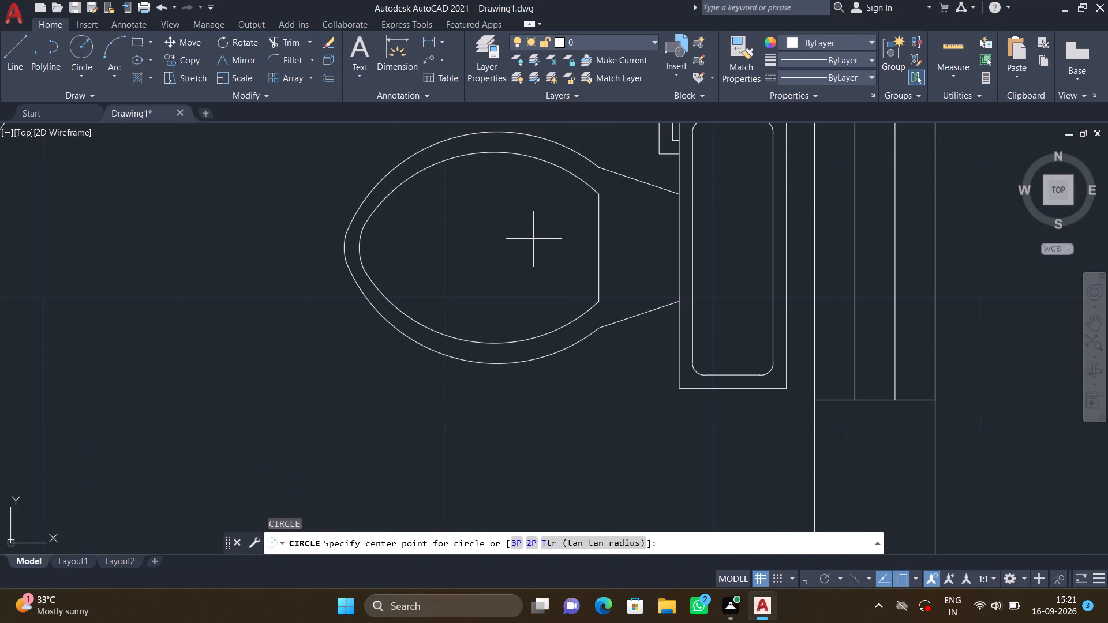
pyautogui.click(521, 240)
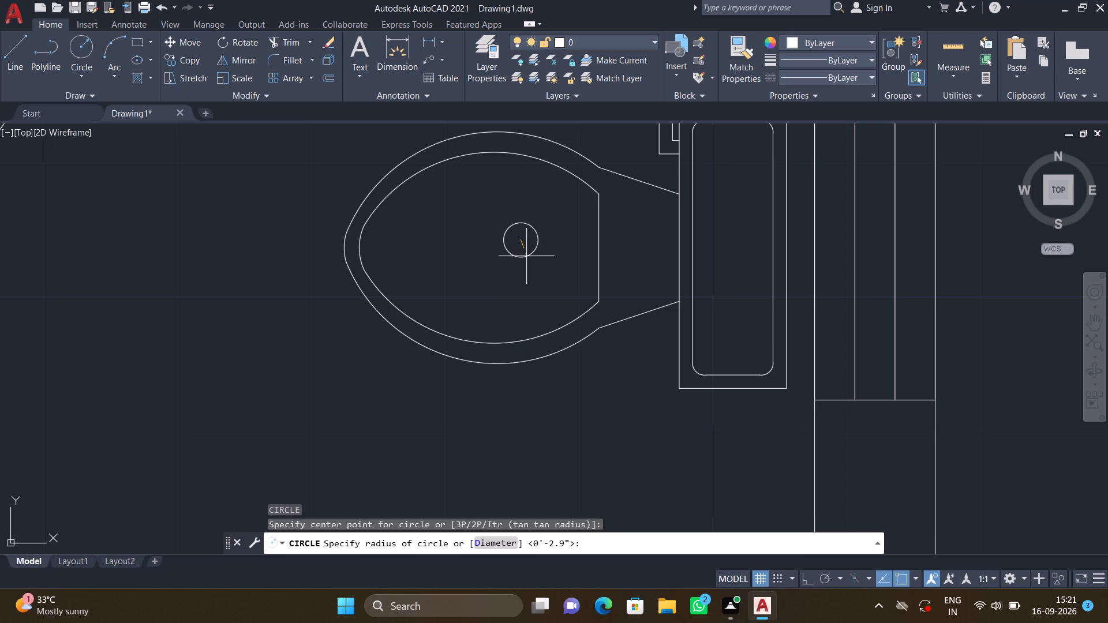
pyautogui.click(526, 256)
pyautogui.press('space')
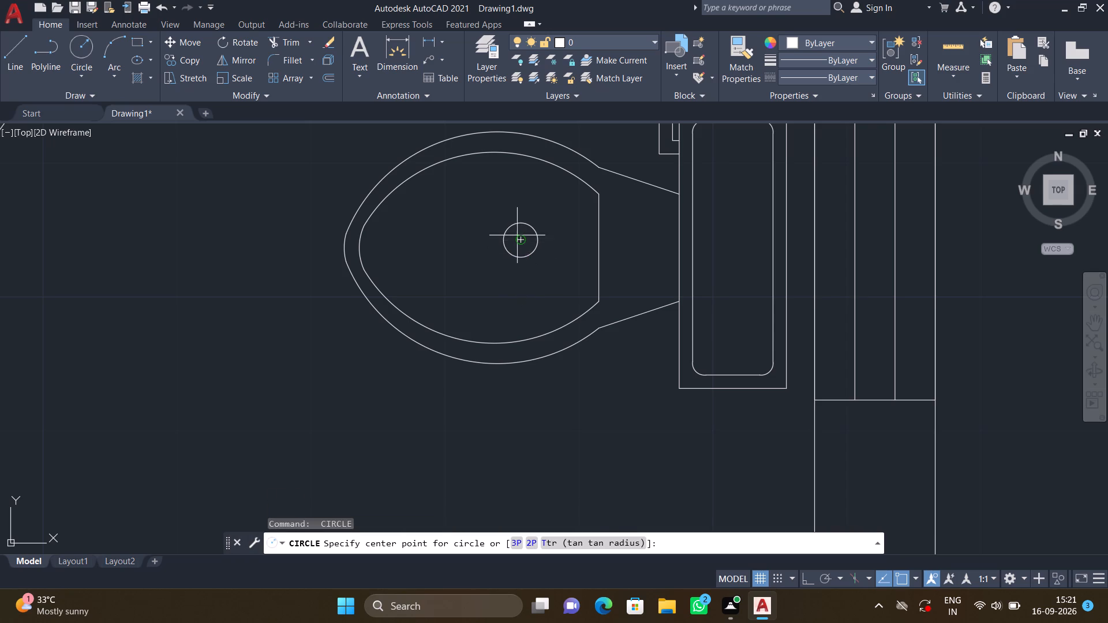
pyautogui.scroll(2, 517, 235)
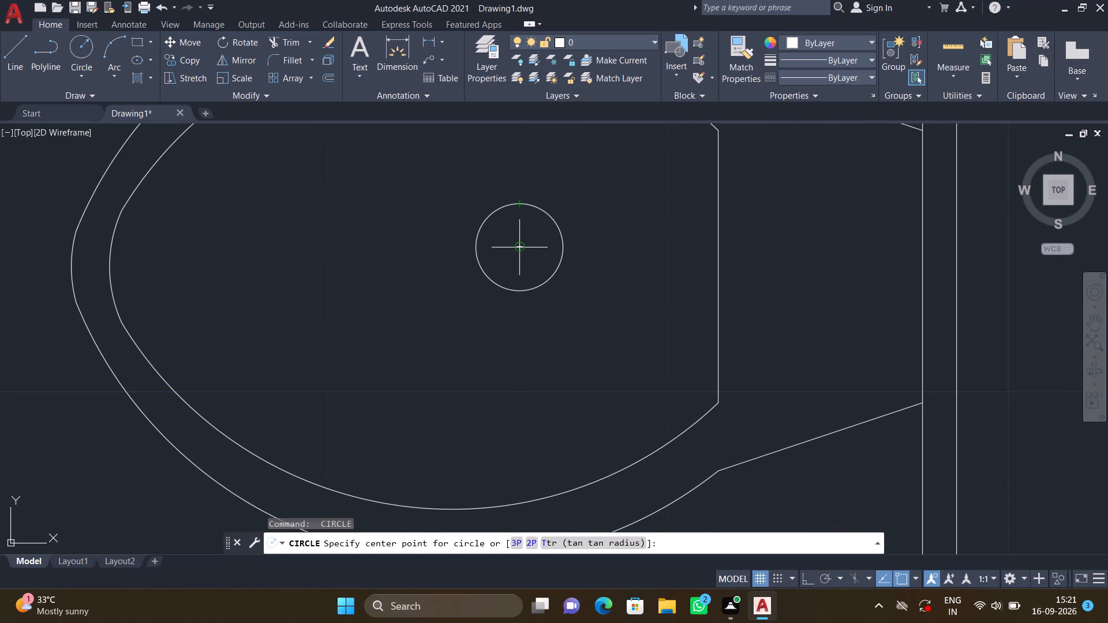
pyautogui.click(520, 246)
pyautogui.click(526, 263)
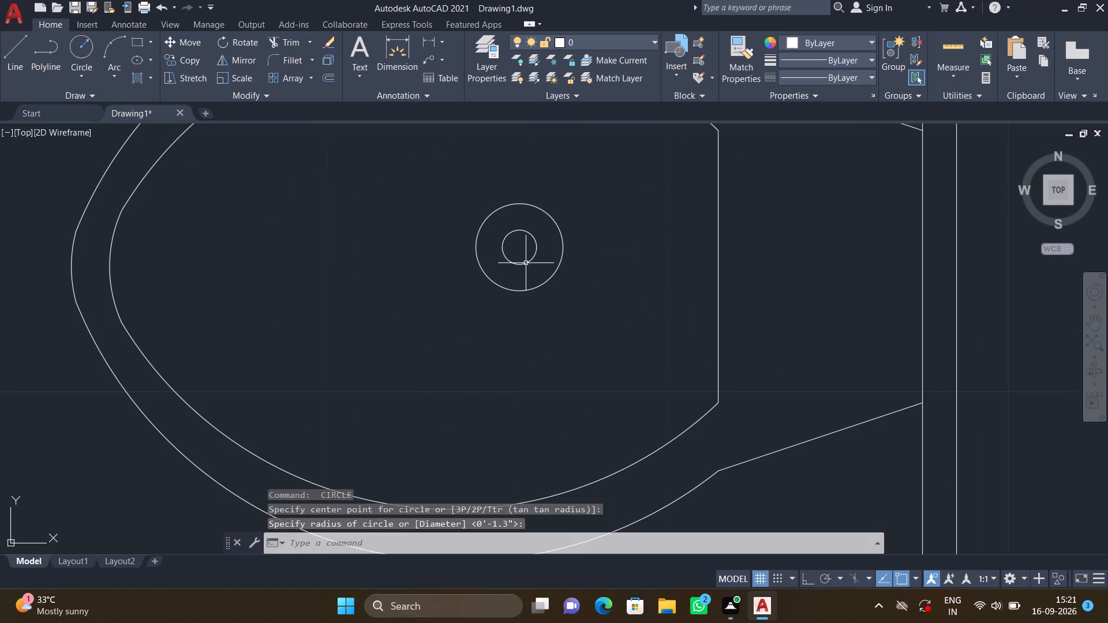
# Draw two concentric circles, radii about 4.3" and 2.1", in the southeast corner of the bathroom north of the staircase.
pyautogui.scroll(-4, 548, 227)
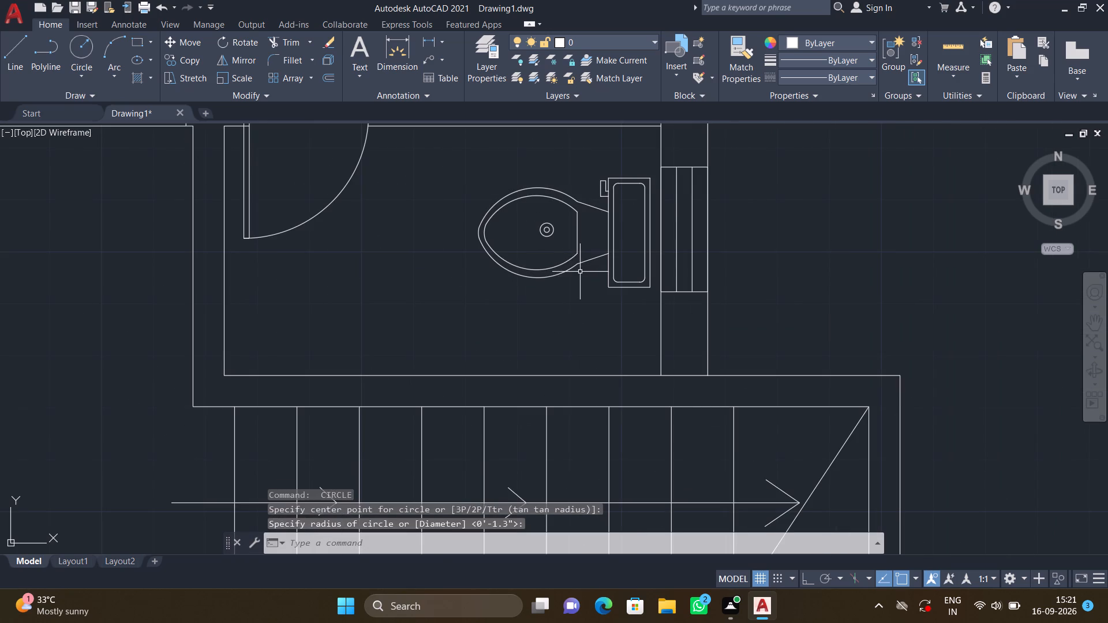
pyautogui.press('space')
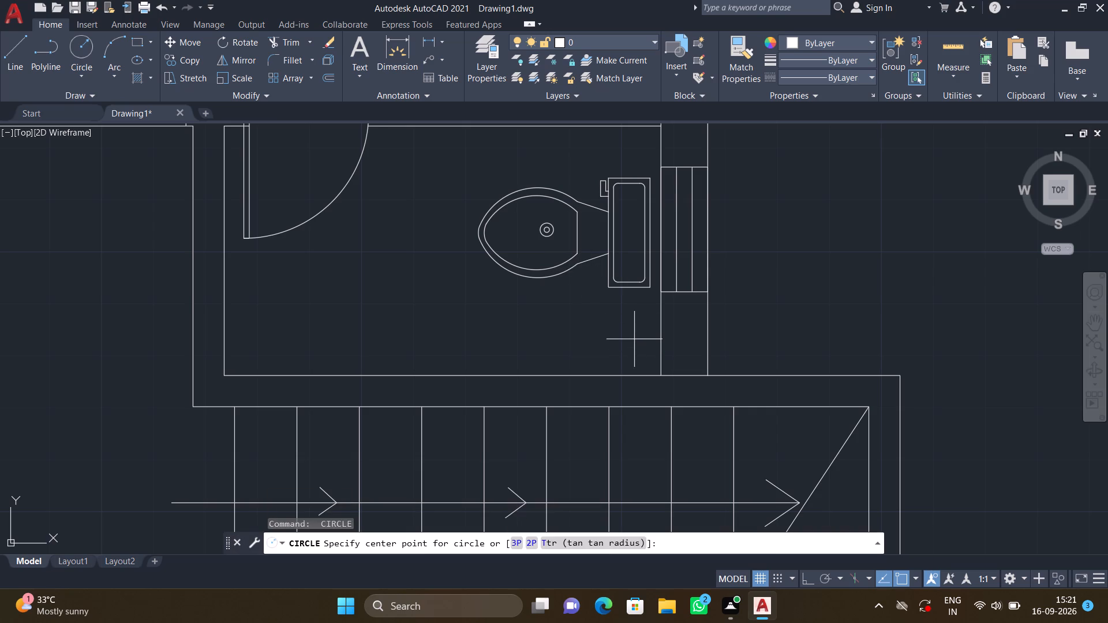
pyautogui.click(629, 341)
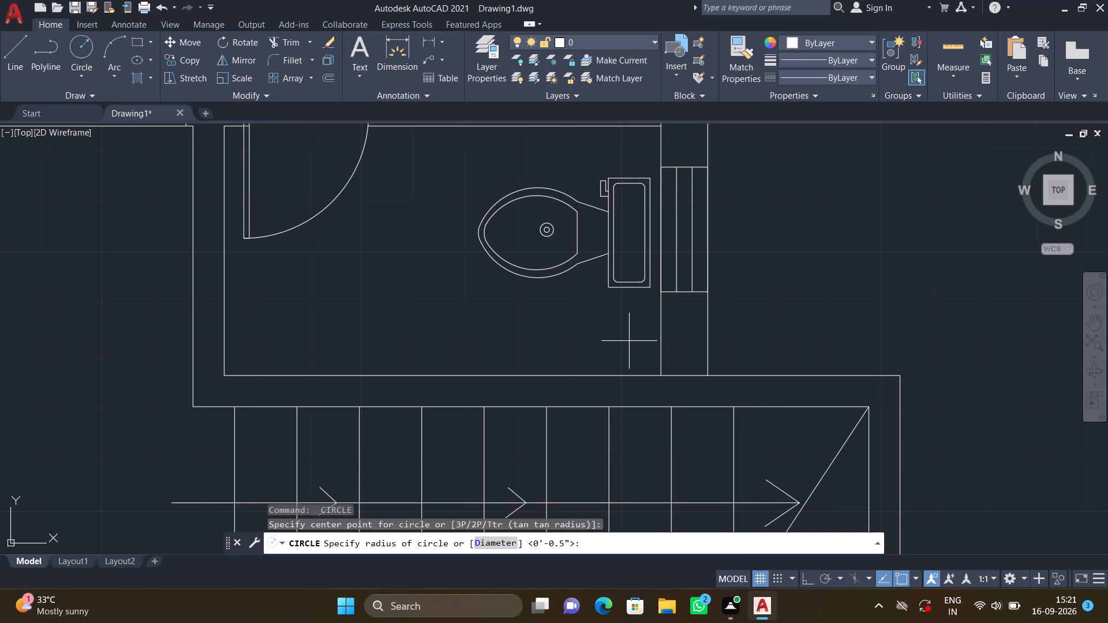
pyautogui.click(639, 361)
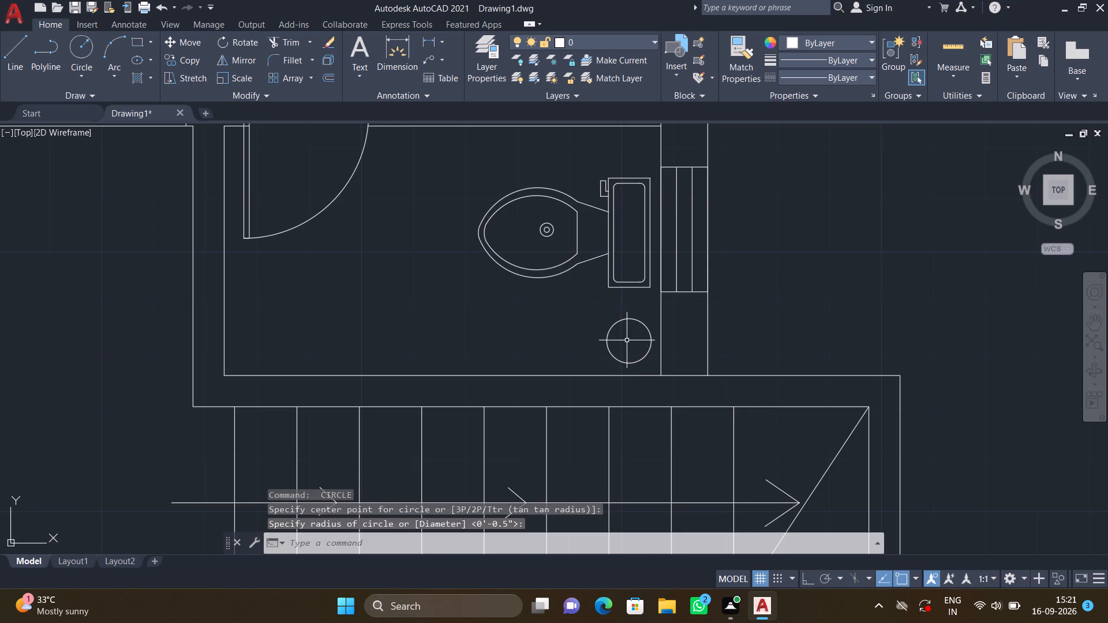
pyautogui.press('space')
pyautogui.click(632, 340)
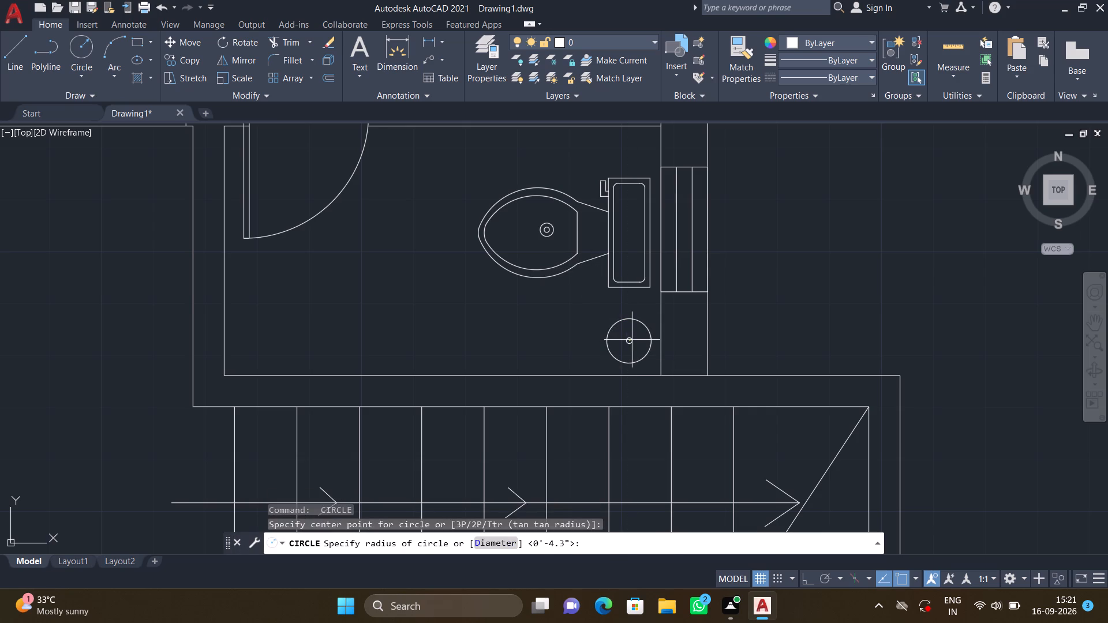
pyautogui.click(636, 350)
# Draw two concentric circles, radii about 2.5" and 0.9", inside the toilet bowl in the bathroom south of the staircase.
pyautogui.scroll(-3, 631, 365)
pyautogui.moveTo(633, 415); pyautogui.dragTo(633, 414, button='middle')
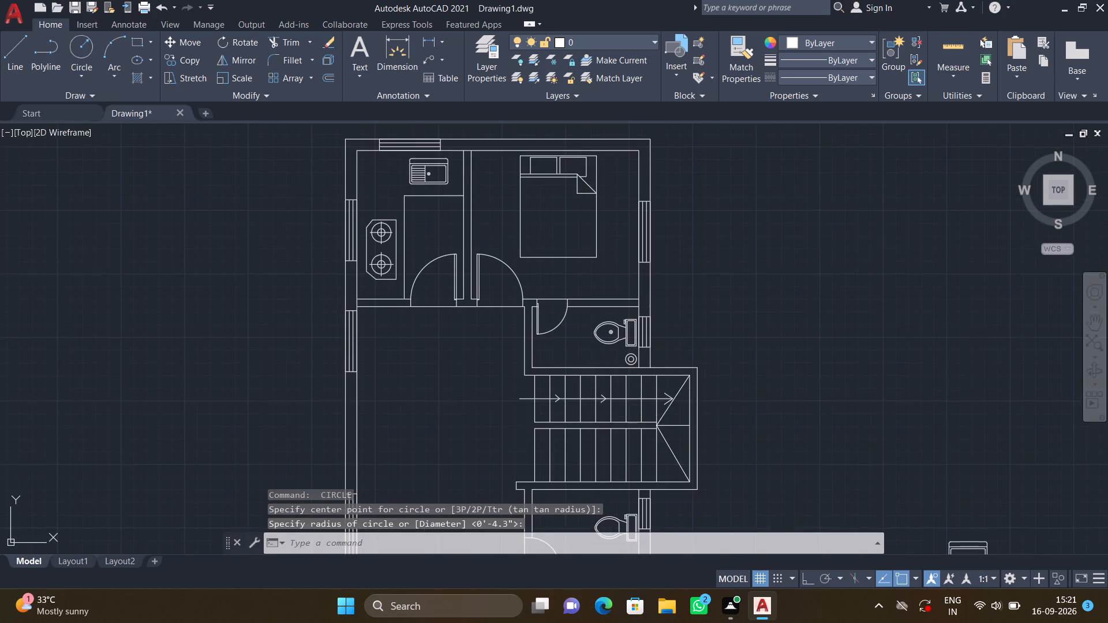
pyautogui.moveTo(633, 414); pyautogui.dragTo(590, 258, button='middle')
pyautogui.scroll(-1, 592, 261)
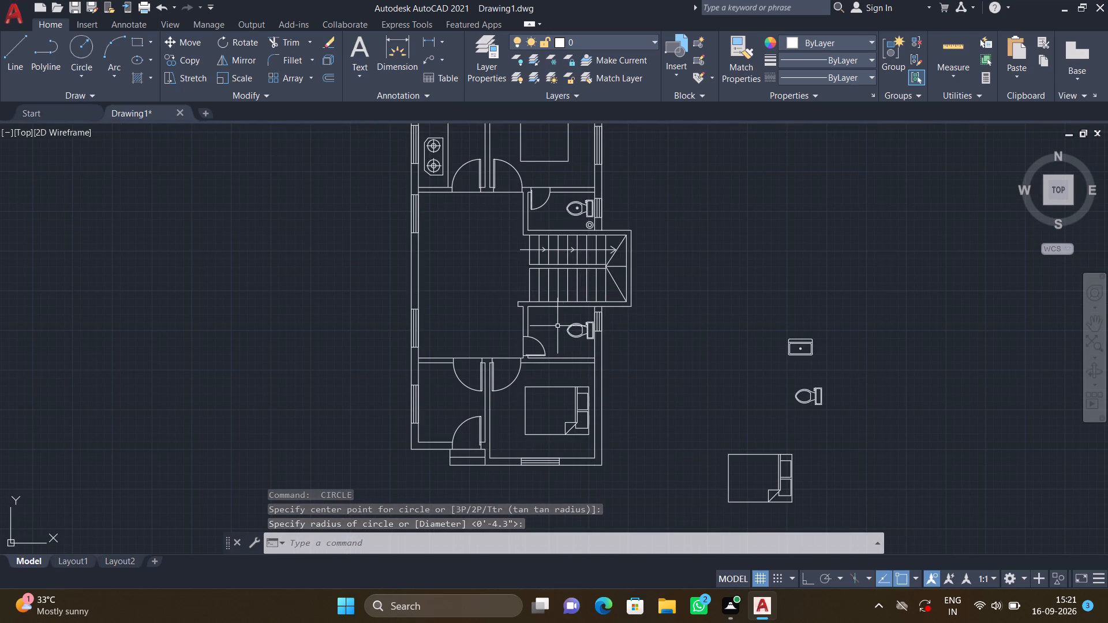
pyautogui.scroll(4, 575, 333)
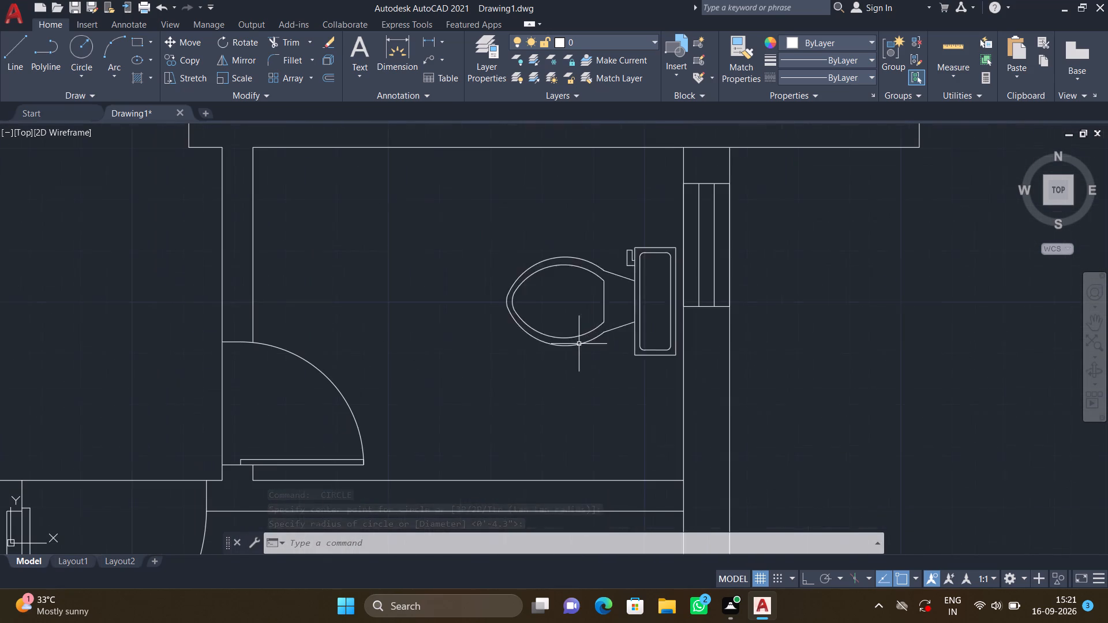
pyautogui.press('space')
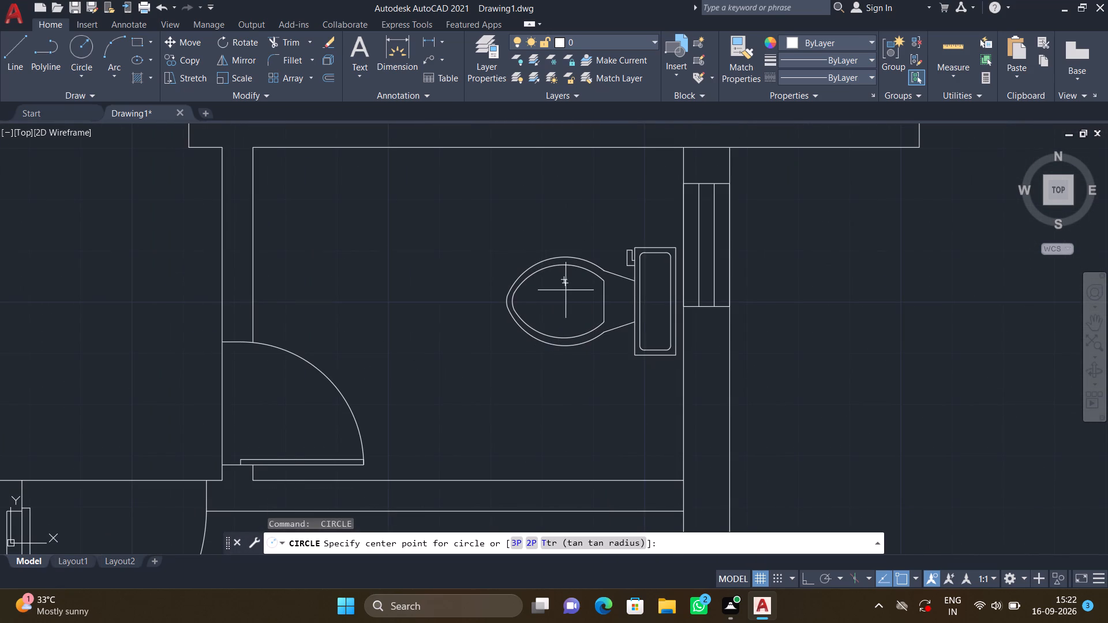
pyautogui.click(569, 303)
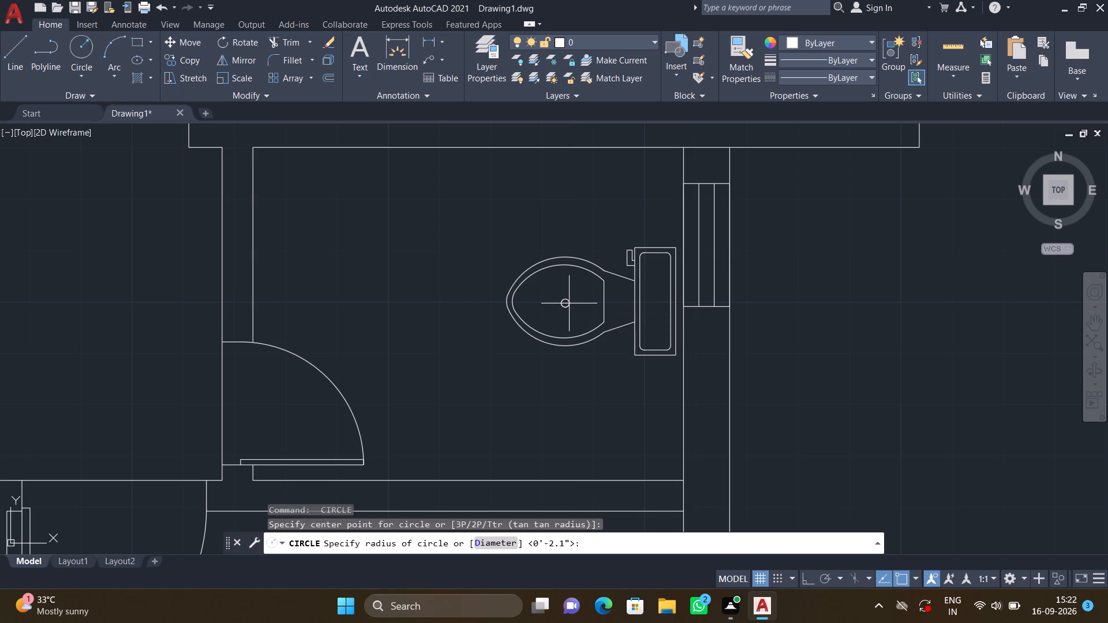
pyautogui.click(575, 312)
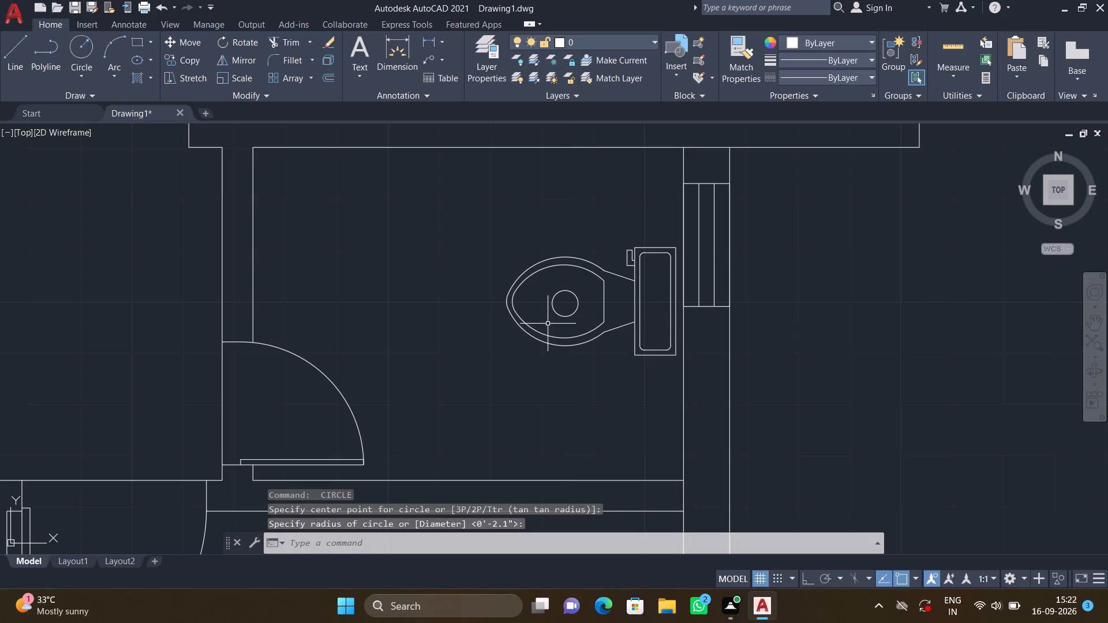
pyautogui.press('space')
pyautogui.scroll(2, 562, 298)
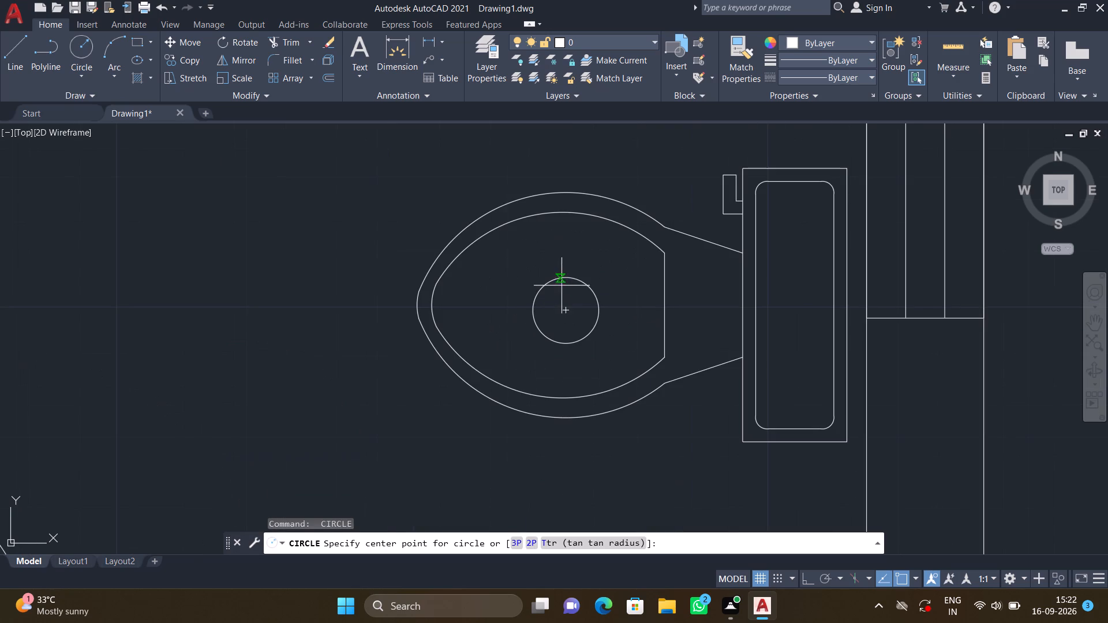
pyautogui.click(567, 312)
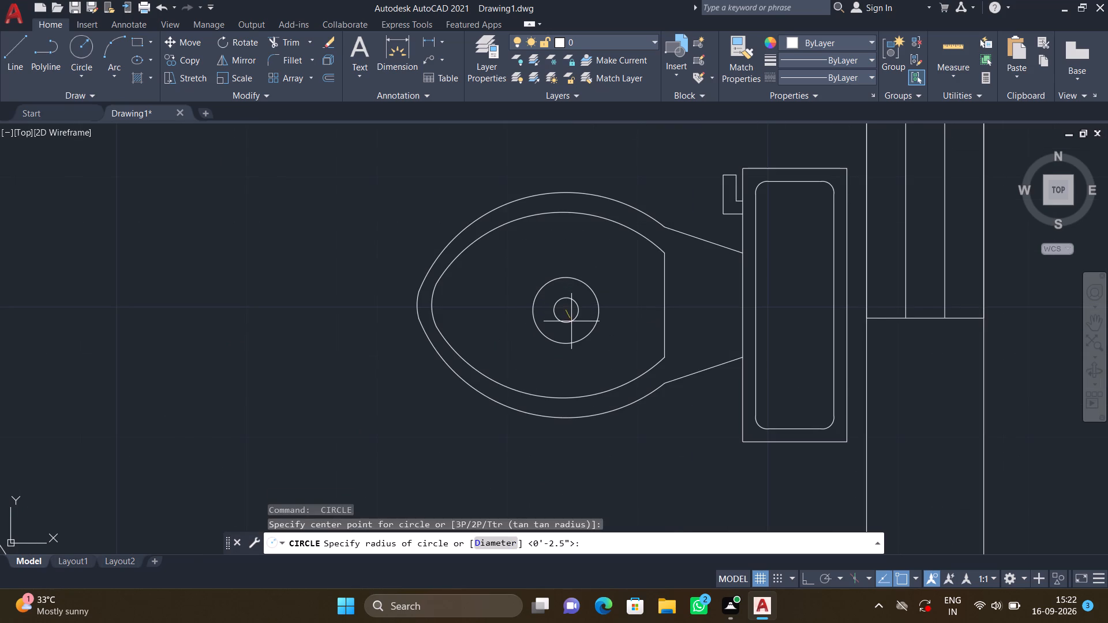
pyautogui.click(571, 321)
# Draw a circle of about 5.4" radius with a smaller concentric circle in the southeast corner of the bathroom south of the staircase.
pyautogui.scroll(-3, 613, 403)
pyautogui.press('space')
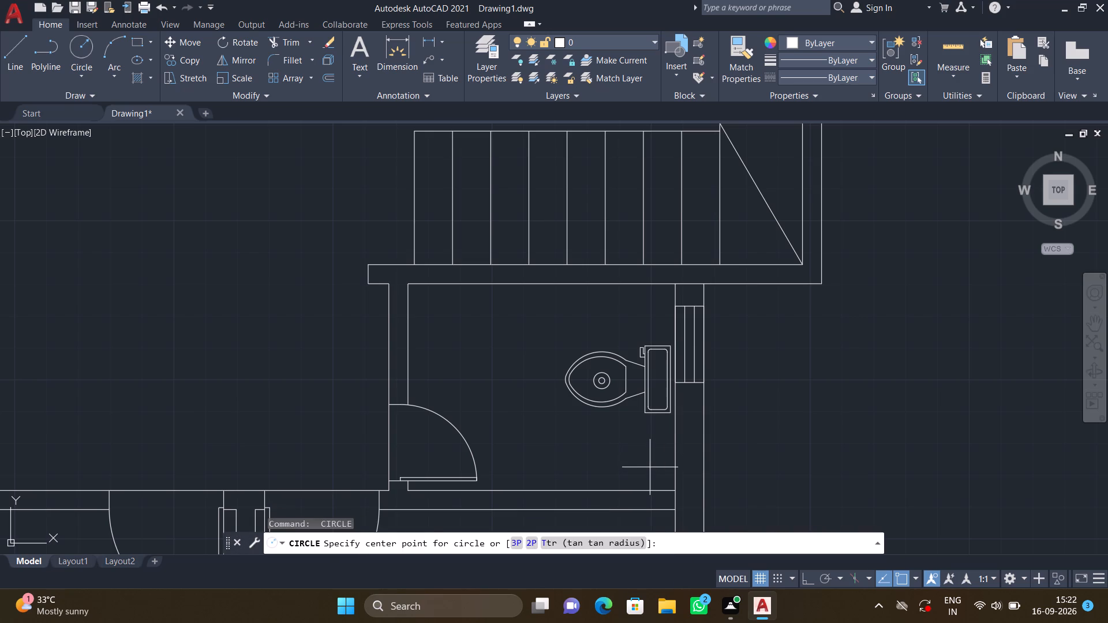
pyautogui.click(650, 467)
pyautogui.click(659, 481)
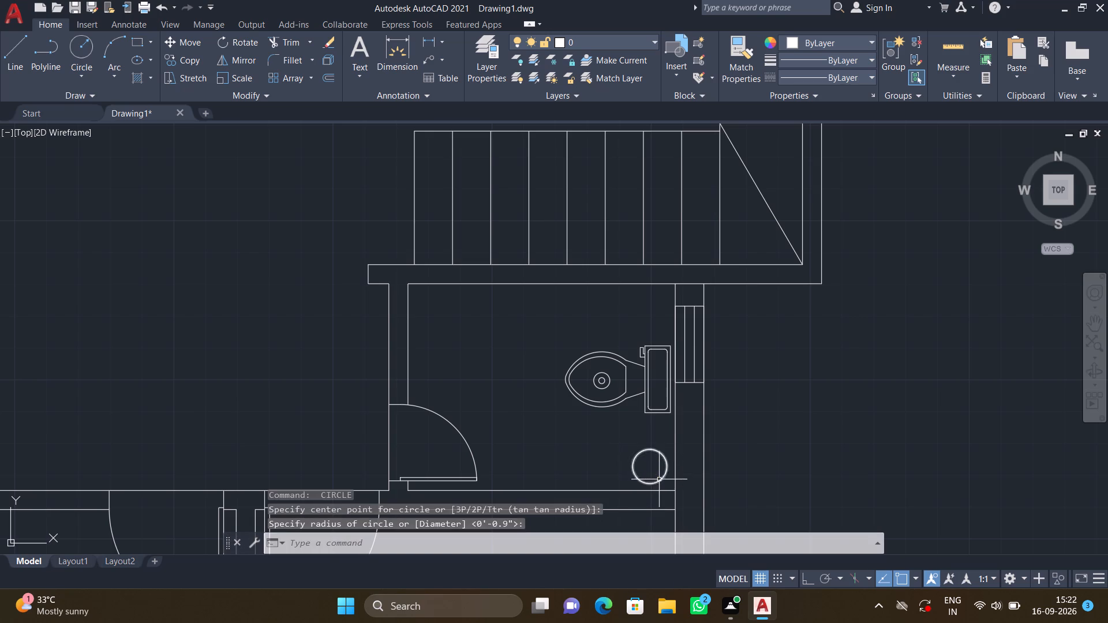
pyautogui.press('space')
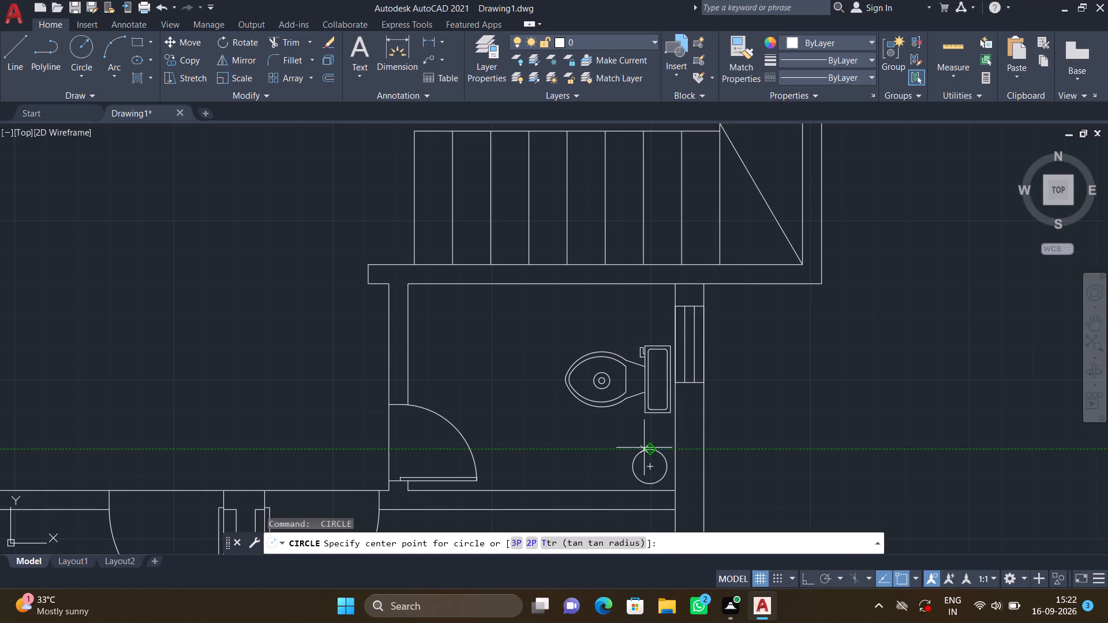
pyautogui.click(649, 464)
pyautogui.click(654, 472)
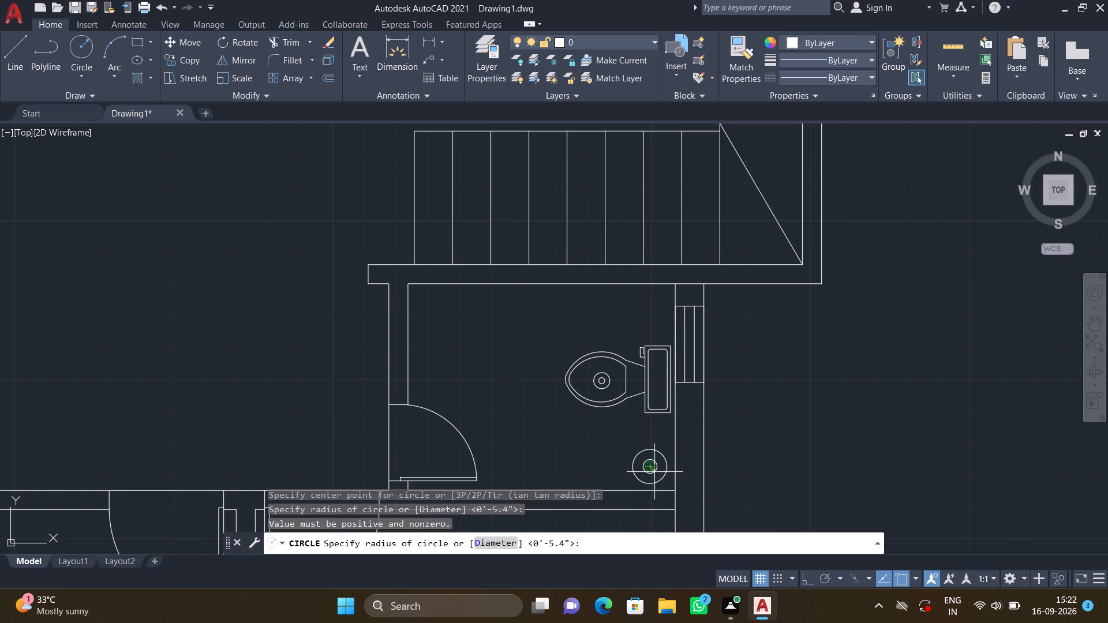
pyautogui.scroll(2, 657, 455)
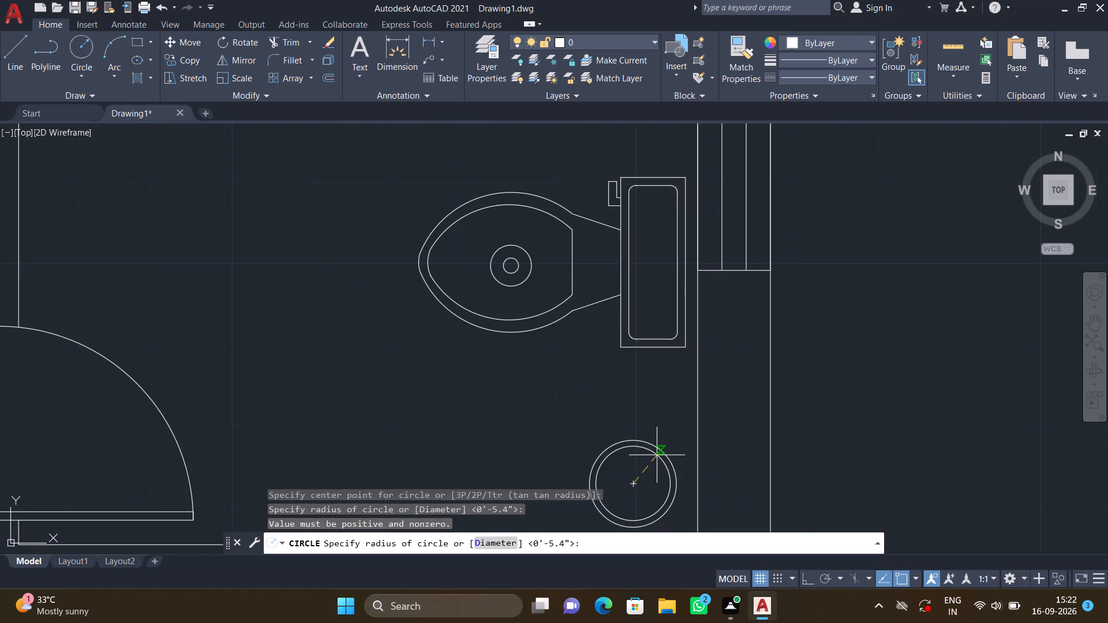
pyautogui.moveTo(656, 453); pyautogui.dragTo(594, 259, button='middle')
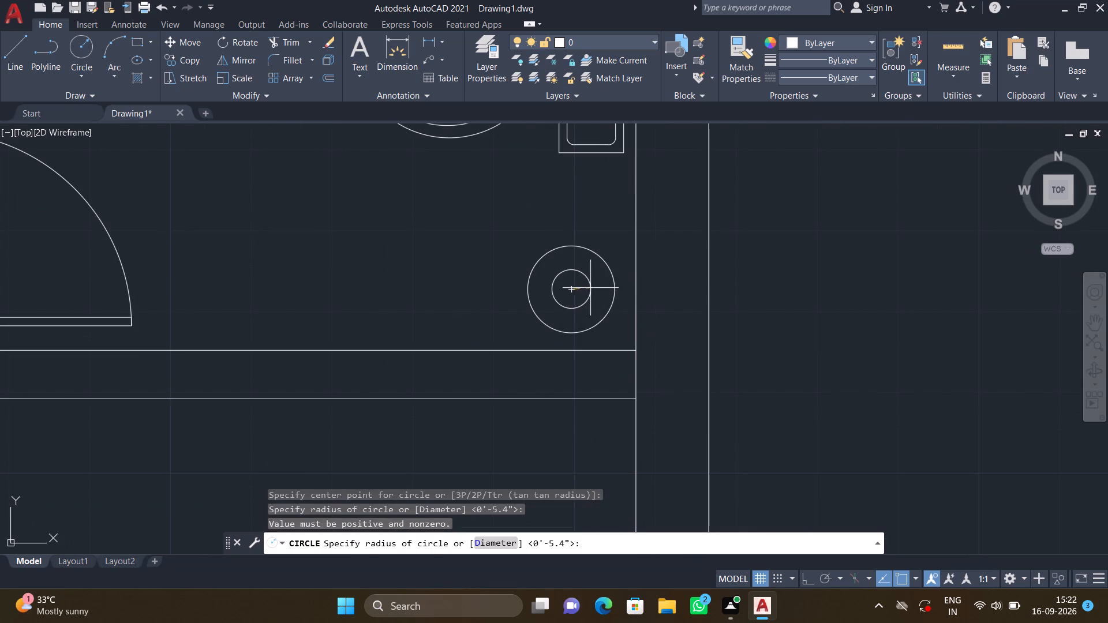
pyautogui.click(588, 286)
# Delete the spare sink, toilet and bed blocks lying outside the floor plan to the east.
pyautogui.scroll(-3, 657, 287)
pyautogui.scroll(-2, 713, 276)
pyautogui.moveTo(713, 275); pyautogui.dragTo(667, 325, button='middle')
pyautogui.middleClick(661, 328)
pyautogui.middleClick(661, 329)
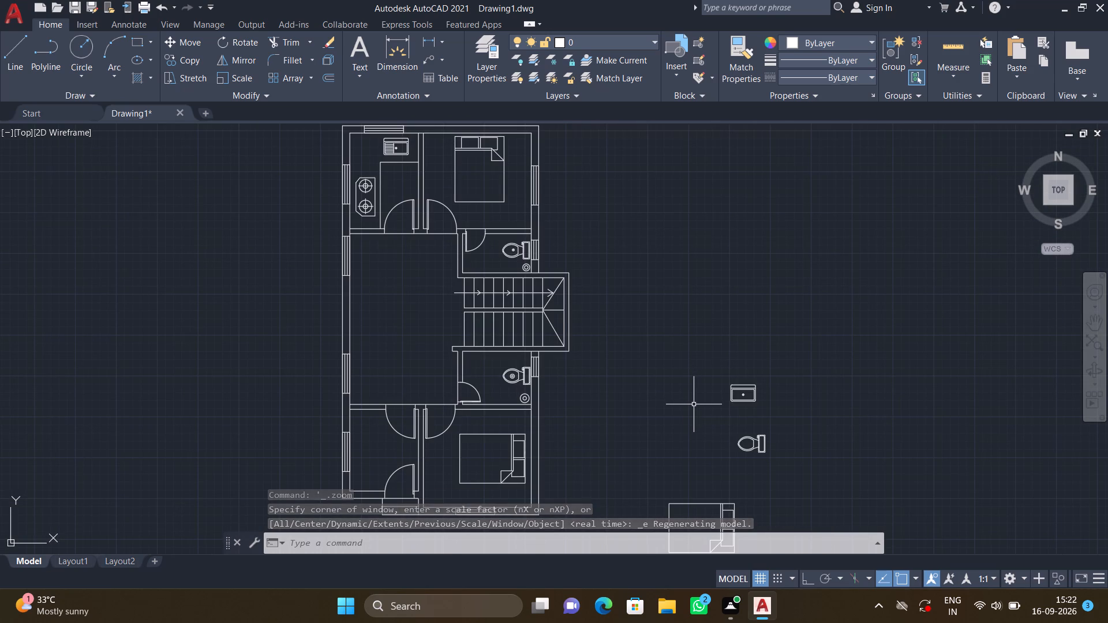
pyautogui.scroll(-1, 694, 404)
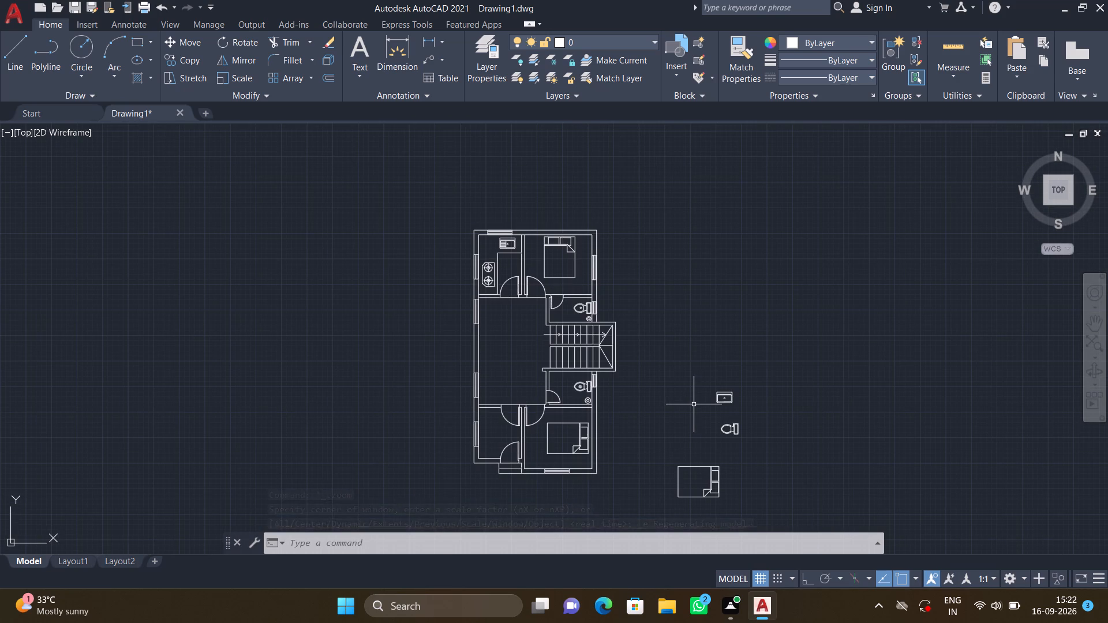
pyautogui.scroll(-1, 692, 404)
pyautogui.moveTo(684, 419); pyautogui.dragTo(570, 316, button='middle')
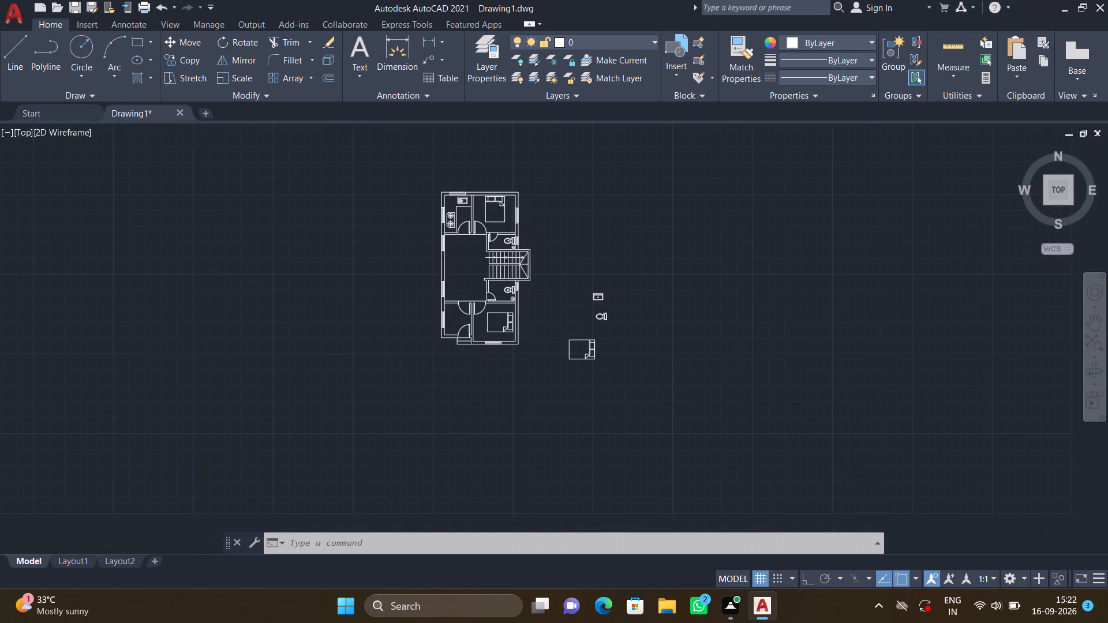
pyautogui.scroll(2, 646, 369)
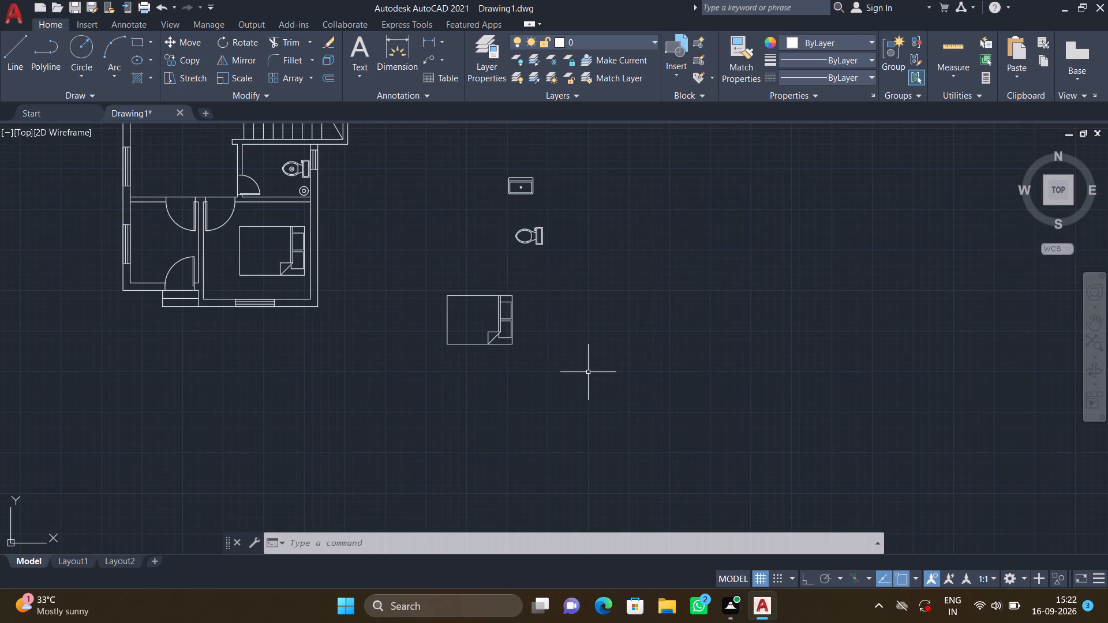
pyautogui.moveTo(587, 371); pyautogui.dragTo(585, 359)
pyautogui.moveTo(604, 358); pyautogui.dragTo(604, 352)
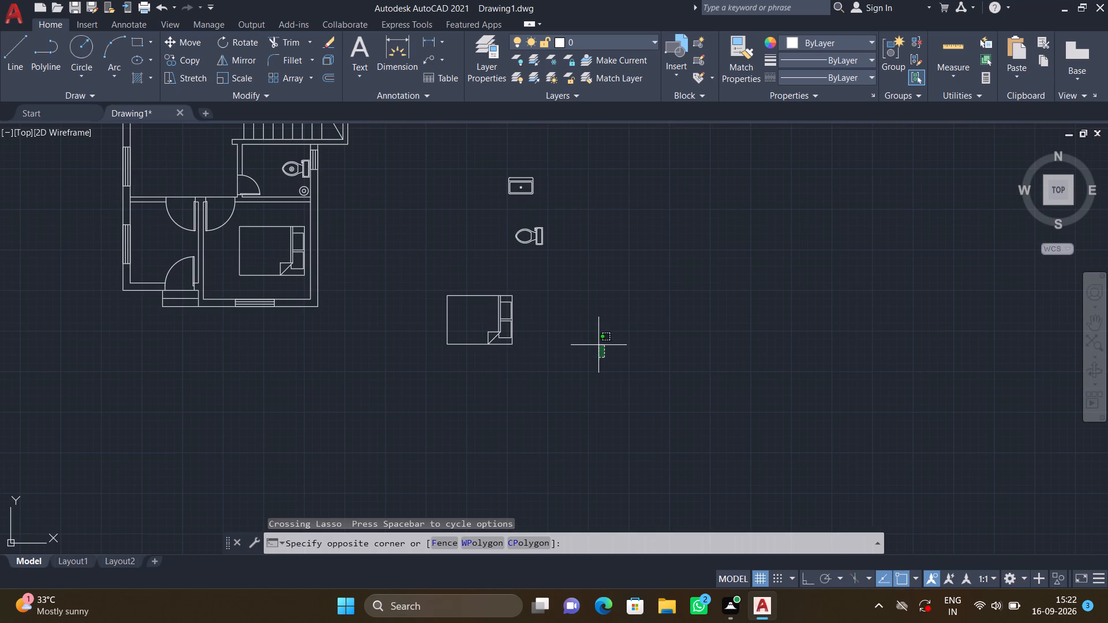
pyautogui.click(435, 158)
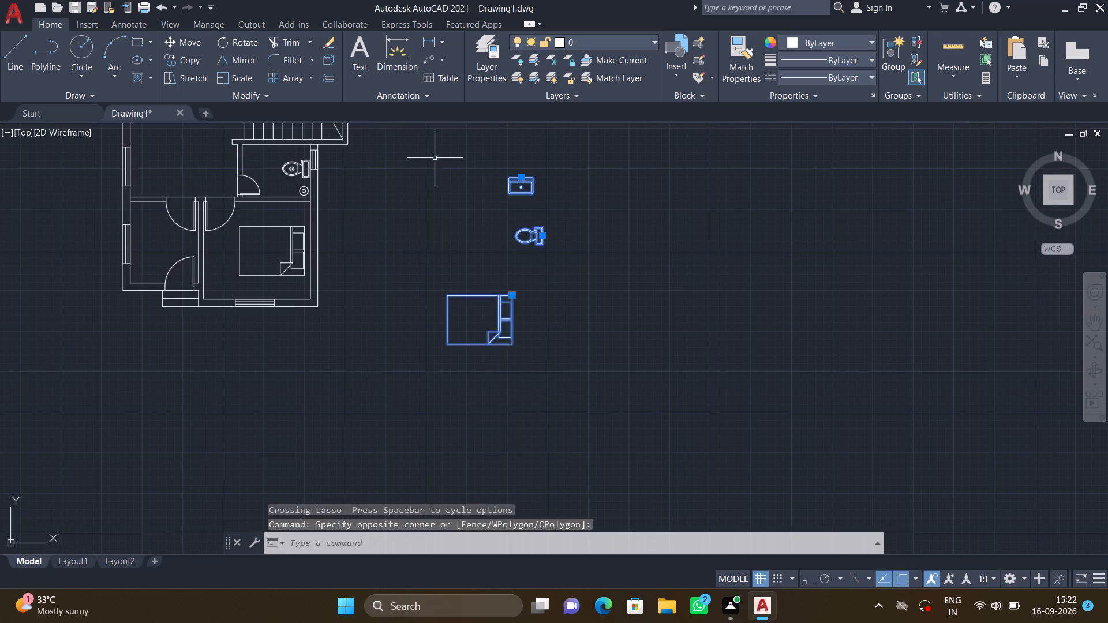
pyautogui.press('Delete')
# Add the multiline text "GROUND FLOOR PLAN" just south of the house's entrance steps.
pyautogui.scroll(-2, 431, 168)
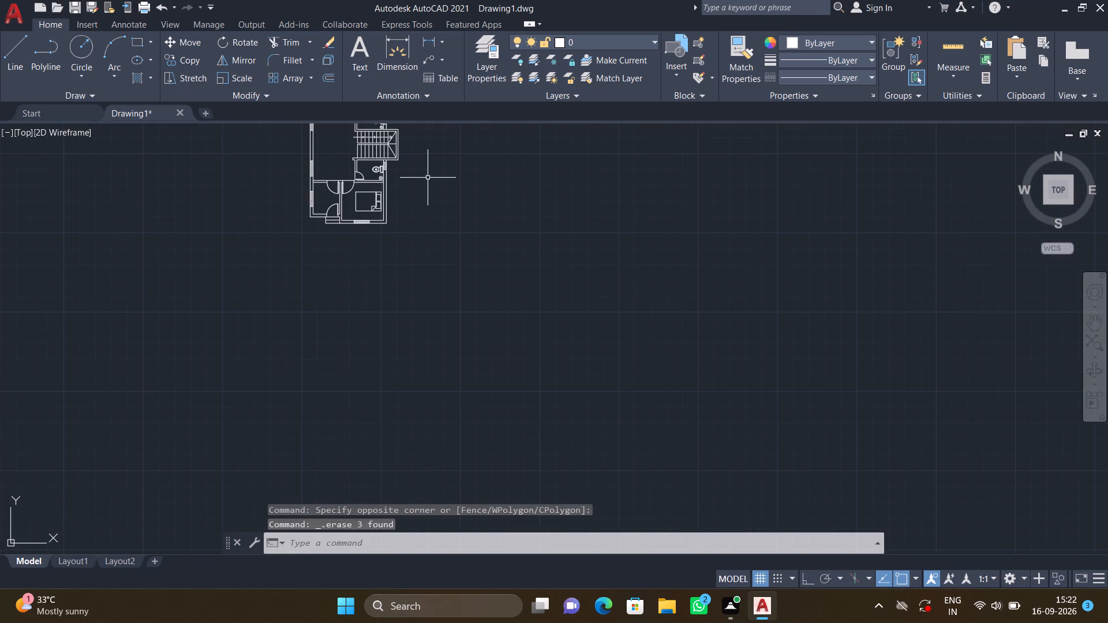
pyautogui.moveTo(428, 178); pyautogui.dragTo(390, 331, button='middle')
pyautogui.moveTo(293, 284); pyautogui.dragTo(301, 308, button='middle')
pyautogui.scroll(1, 348, 383)
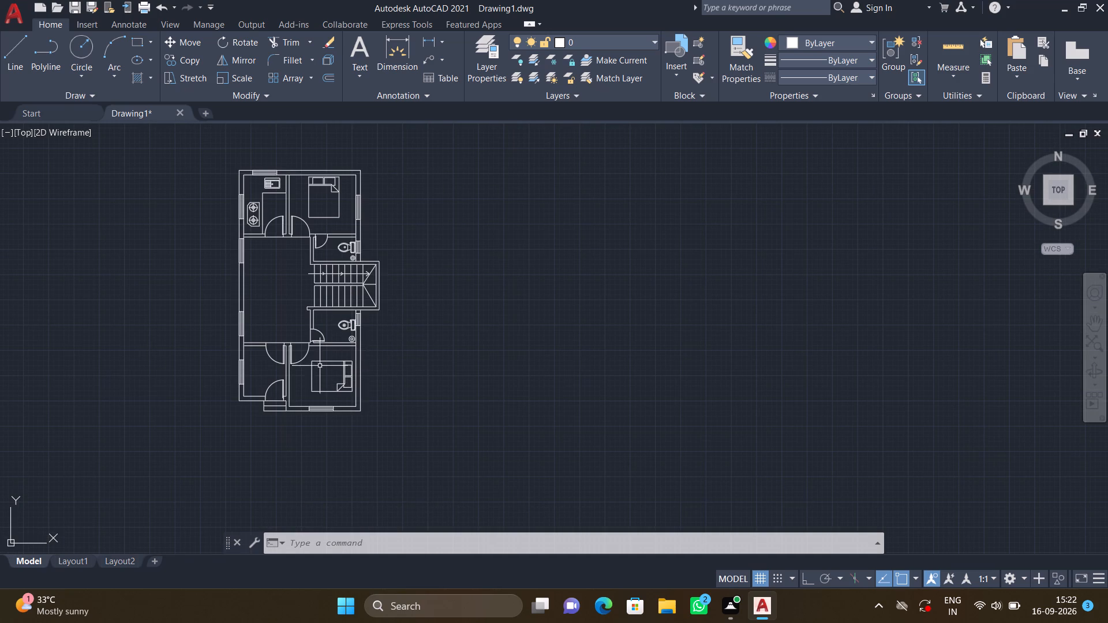
pyautogui.write('MT')
pyautogui.press('Return')
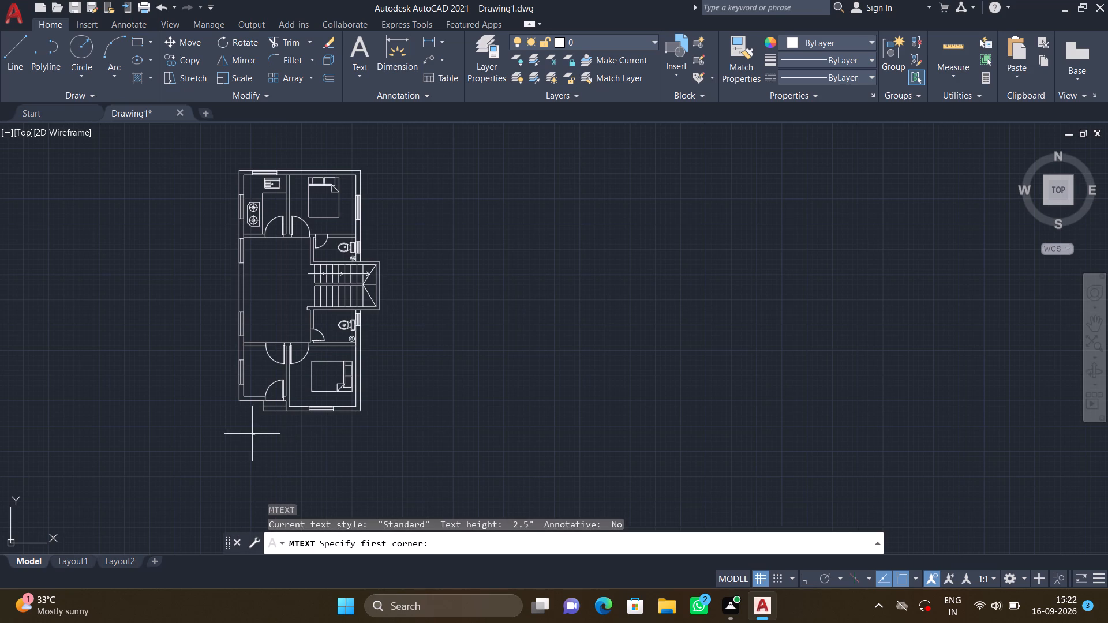
pyautogui.scroll(3, 252, 382)
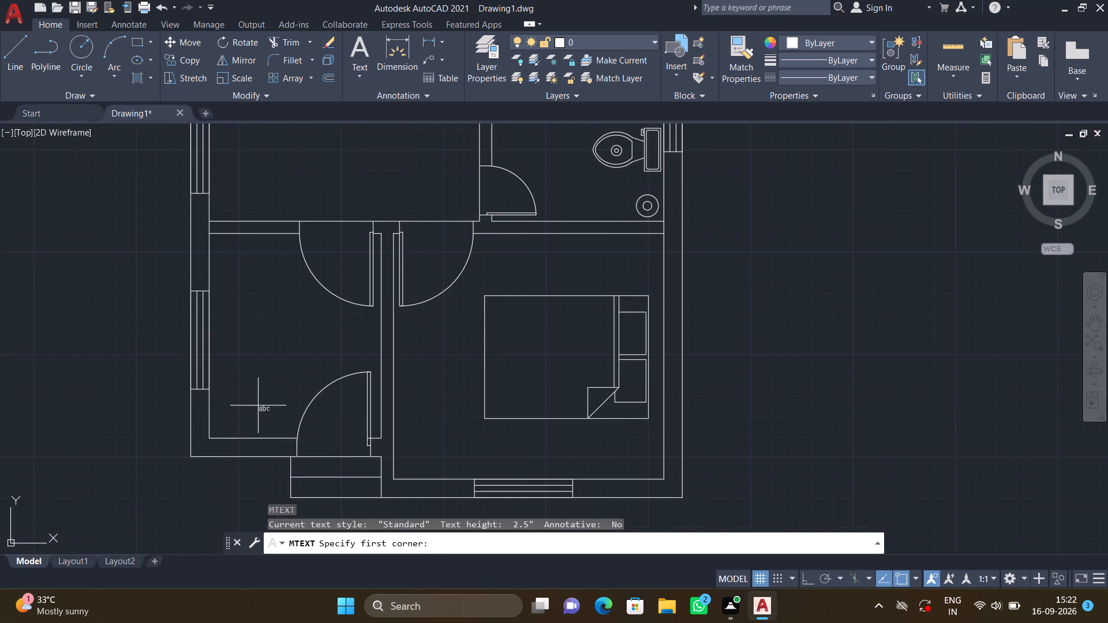
pyautogui.scroll(-1, 258, 406)
pyautogui.moveTo(268, 483); pyautogui.dragTo(274, 352, button='middle')
pyautogui.scroll(-1, 272, 364)
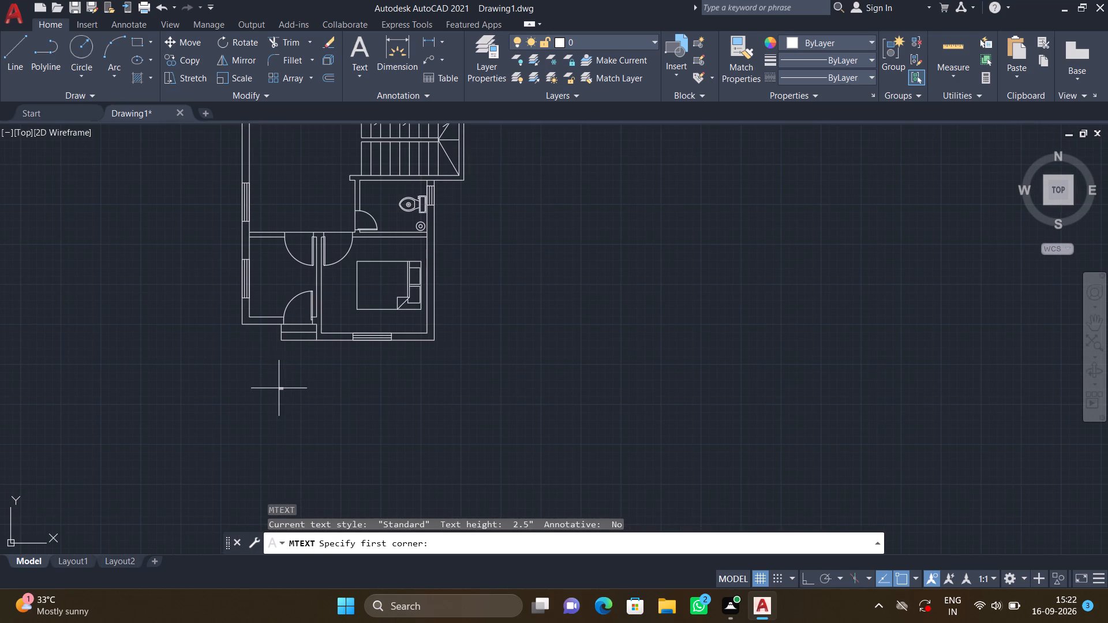
pyautogui.click(274, 359)
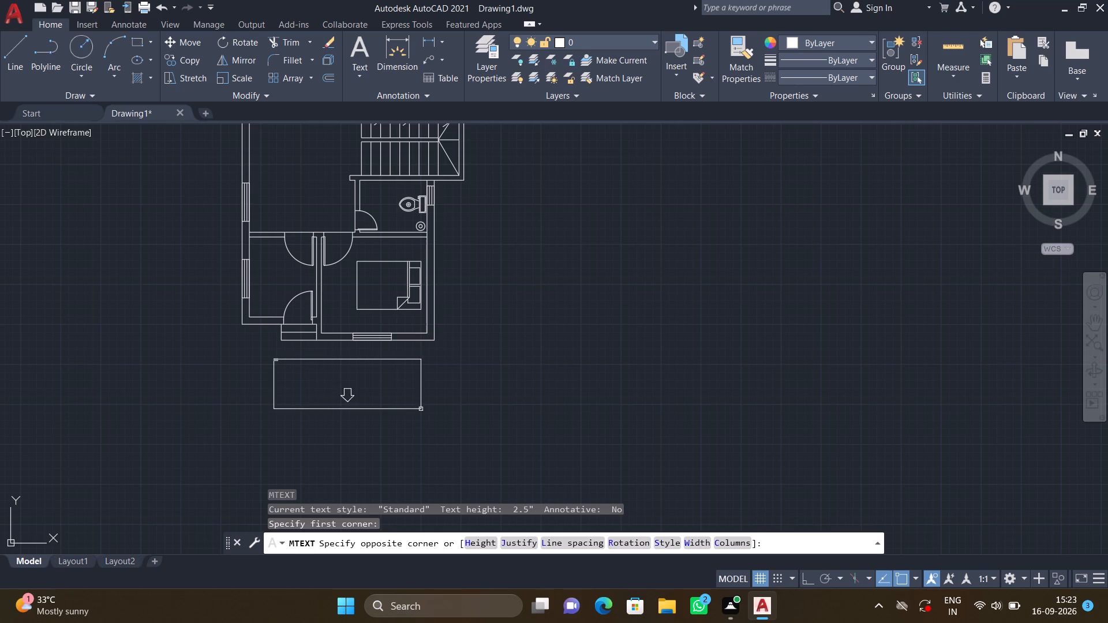
pyautogui.click(424, 409)
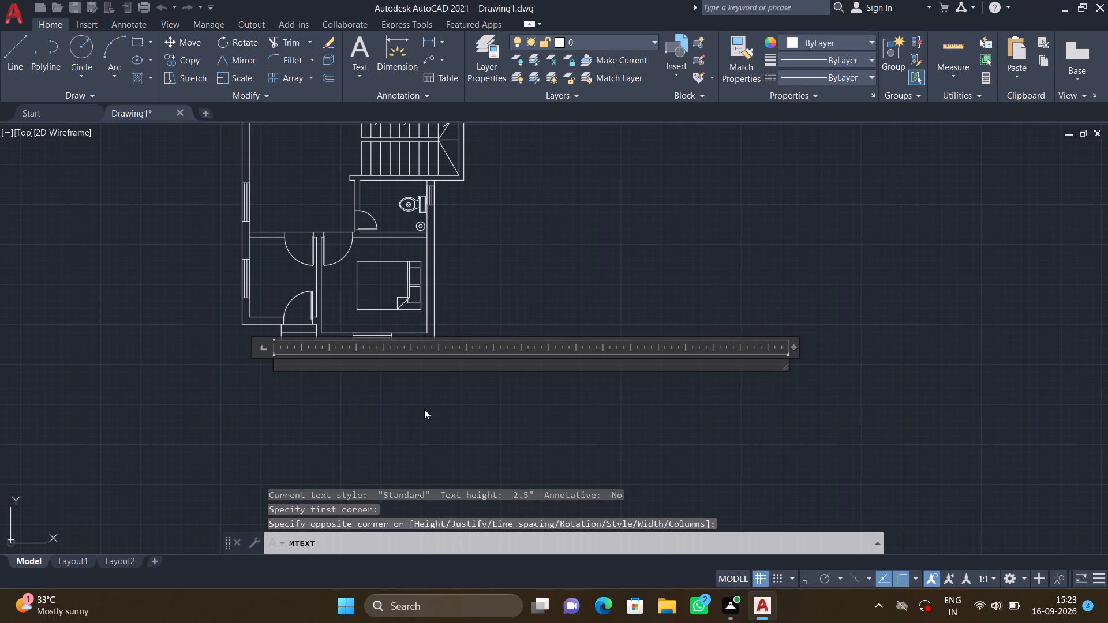
pyautogui.write('GROUND')
pyautogui.press('space')
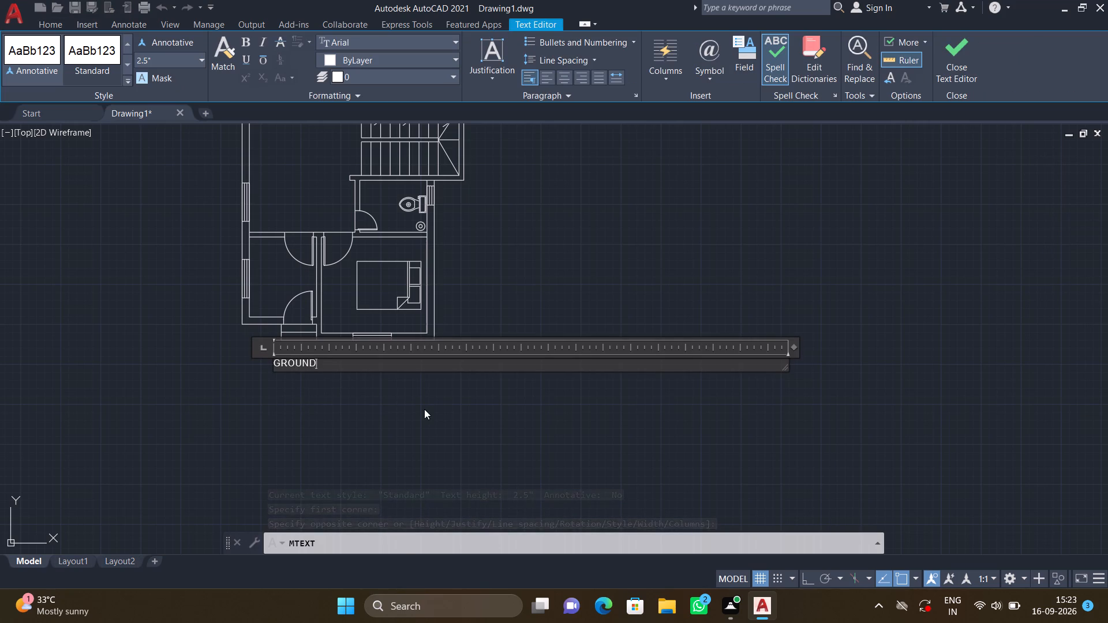
pyautogui.write('FLOOR PLAN')
pyautogui.press('Return')
pyautogui.press('Escape')
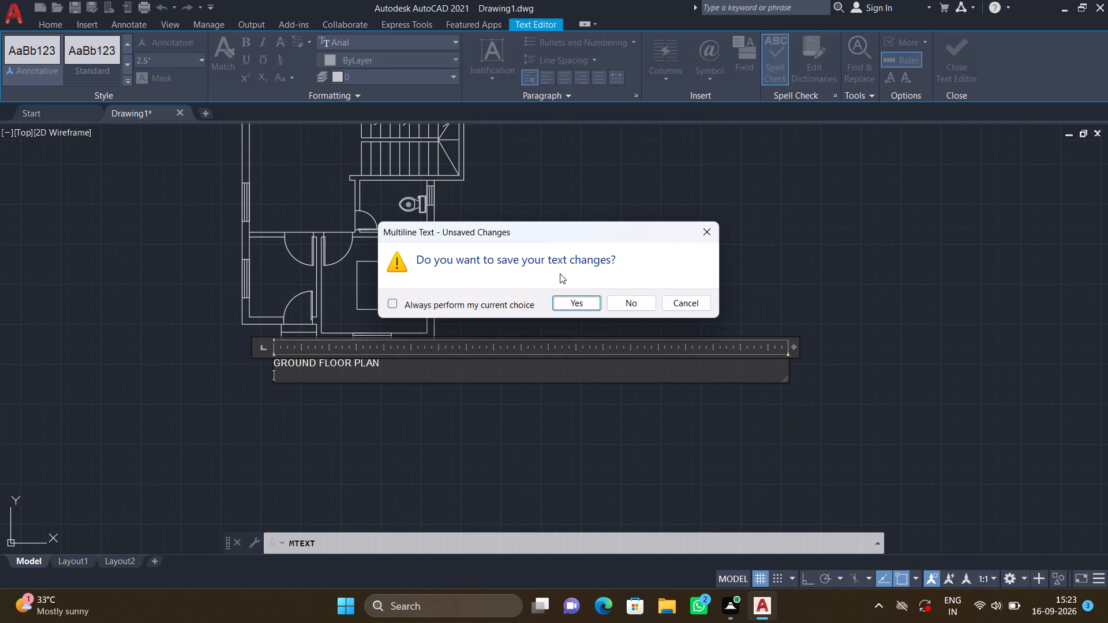
pyautogui.click(578, 298)
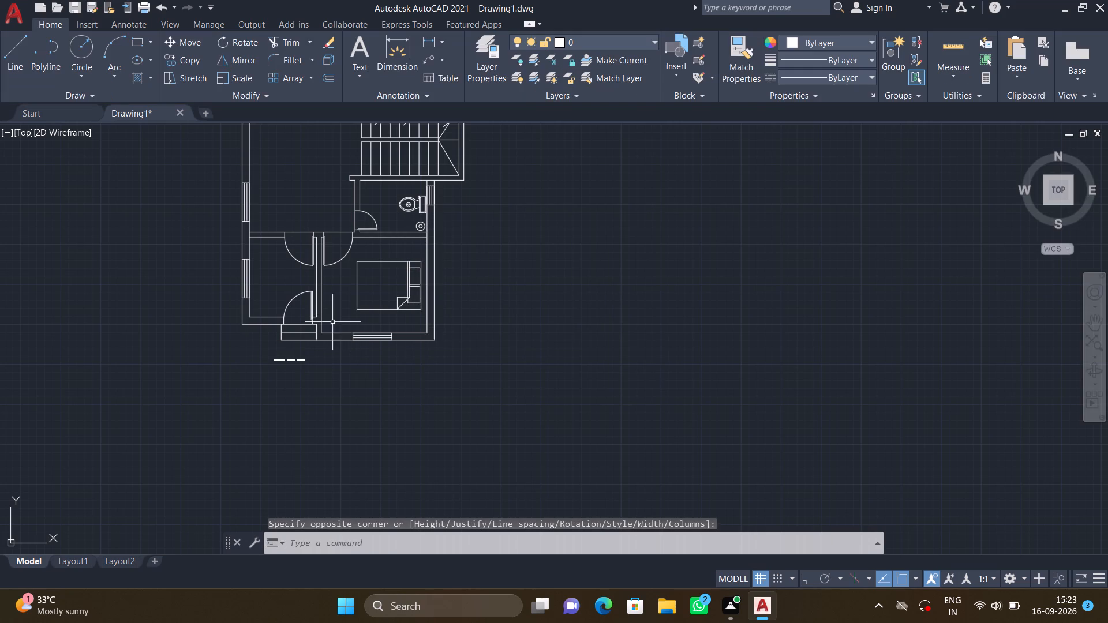
# Move the "GROUND FLOOR PLAN" title east so it sits below the south bedroom's window.
pyautogui.scroll(3, 295, 357)
pyautogui.press('m')
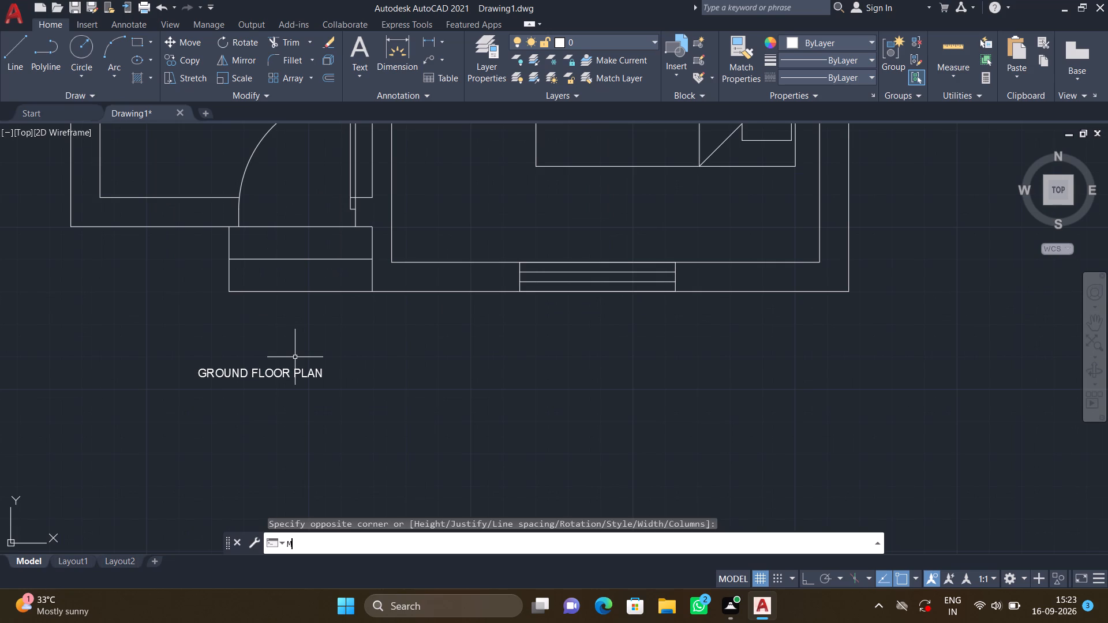
pyautogui.press('Return')
pyautogui.click(272, 371)
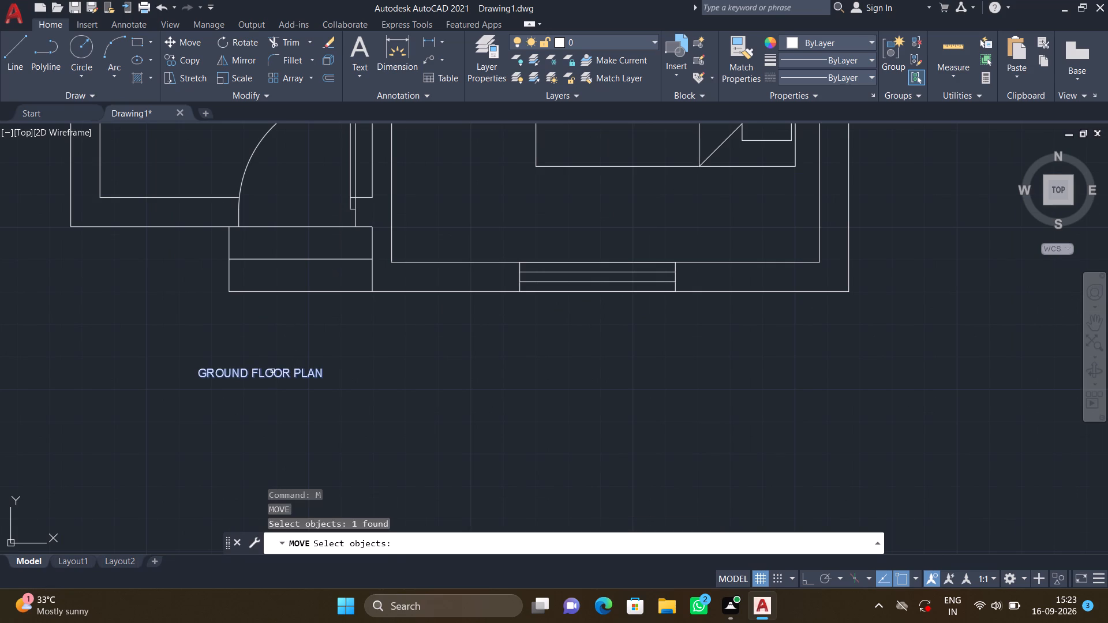
pyautogui.press('Return')
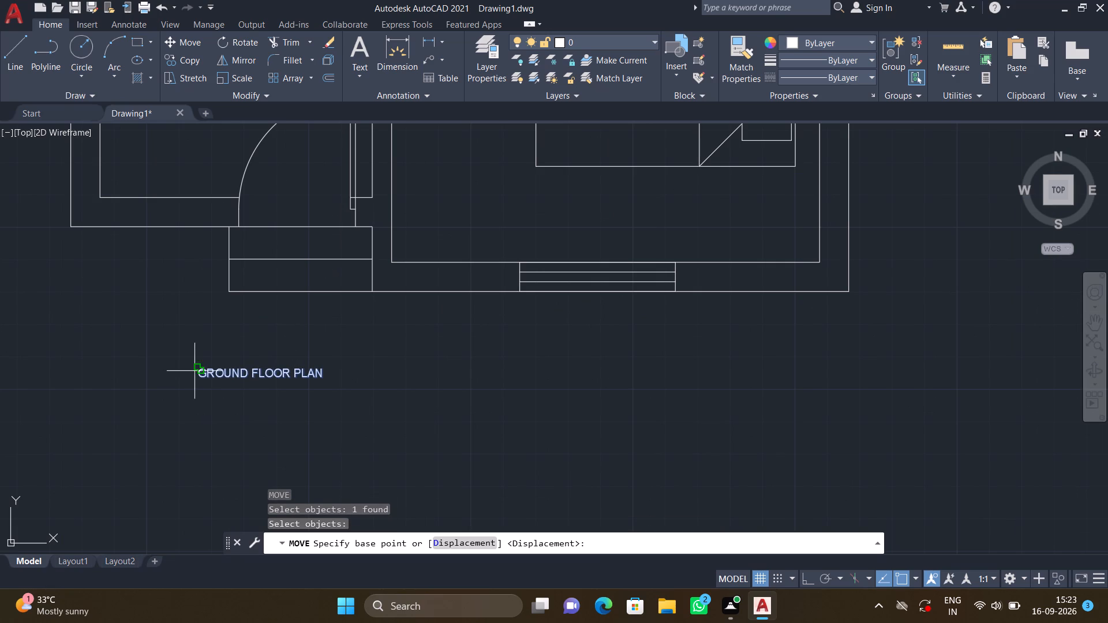
pyautogui.moveTo(199, 371); pyautogui.dragTo(205, 370)
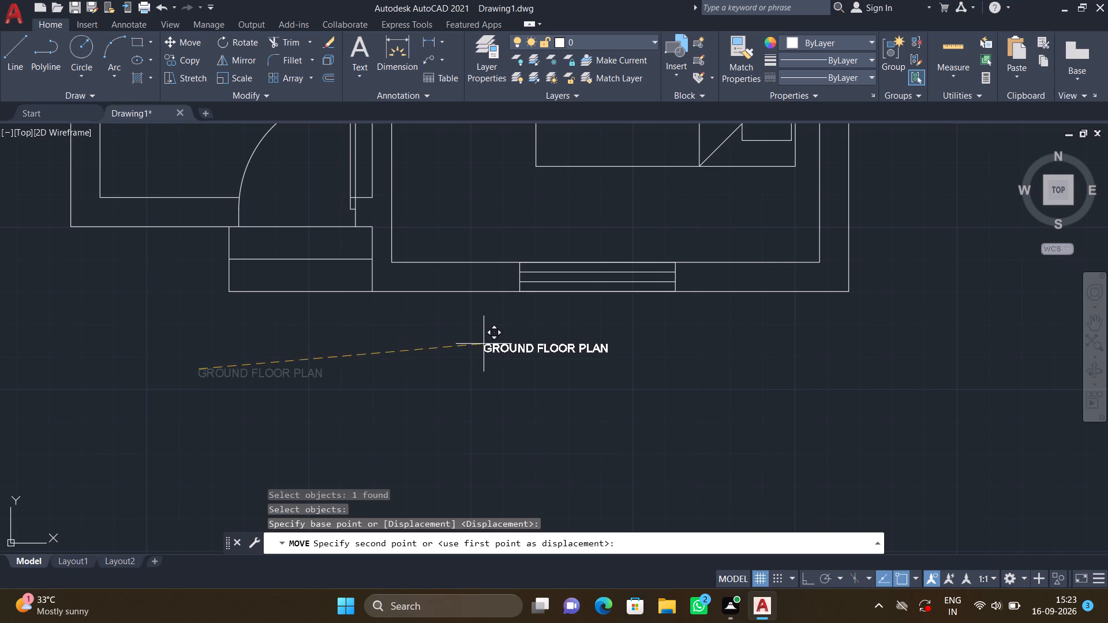
pyautogui.click(498, 351)
# Add the multiline text "ENTRY" inside the entrance door swing, just north of the entrance steps.
pyautogui.scroll(-2, 478, 331)
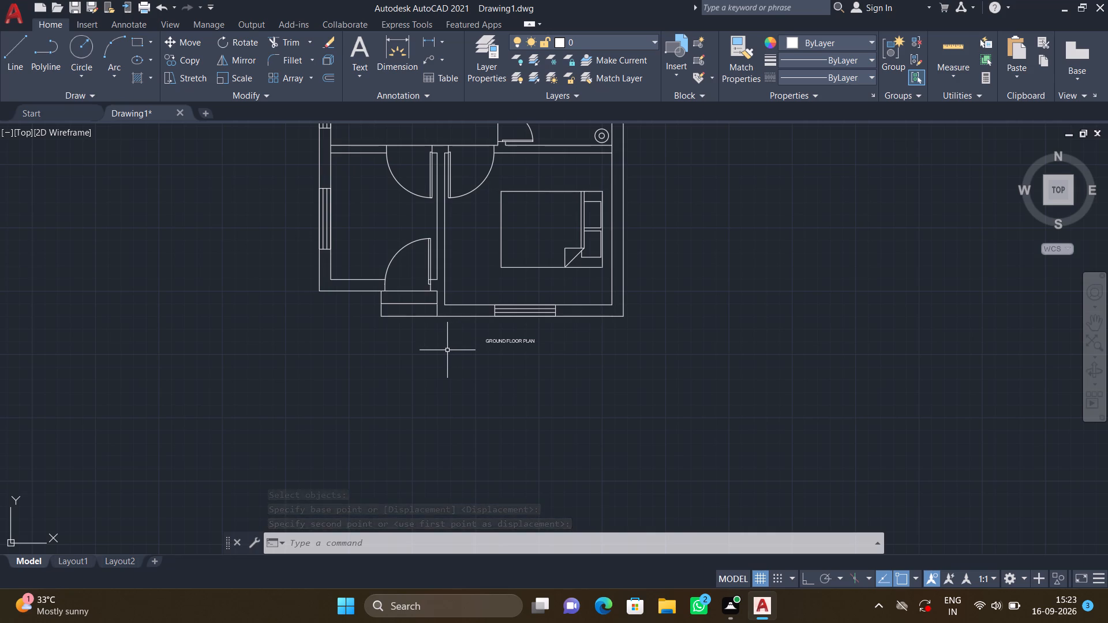
pyautogui.scroll(2, 396, 281)
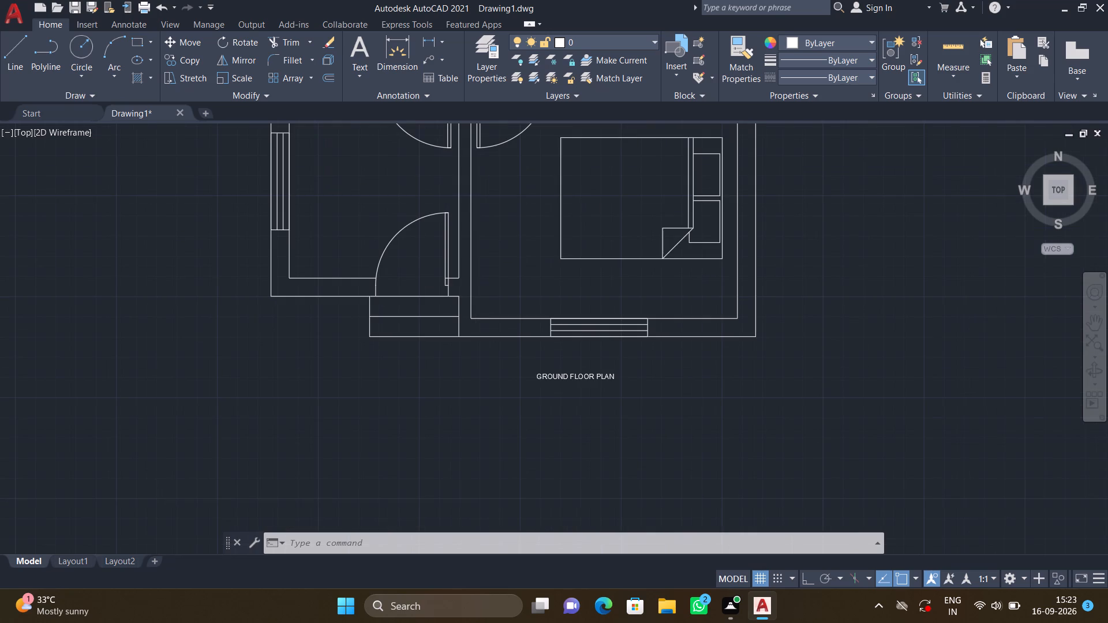
pyautogui.write('MT')
pyautogui.press('Return')
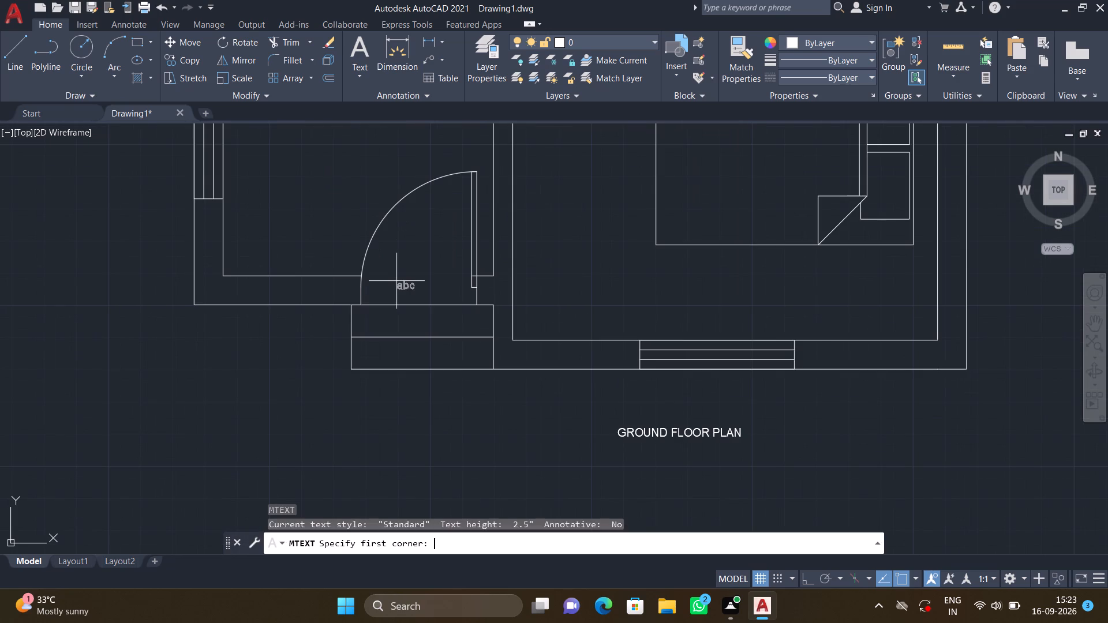
pyautogui.scroll(2, 373, 283)
pyautogui.click(379, 300)
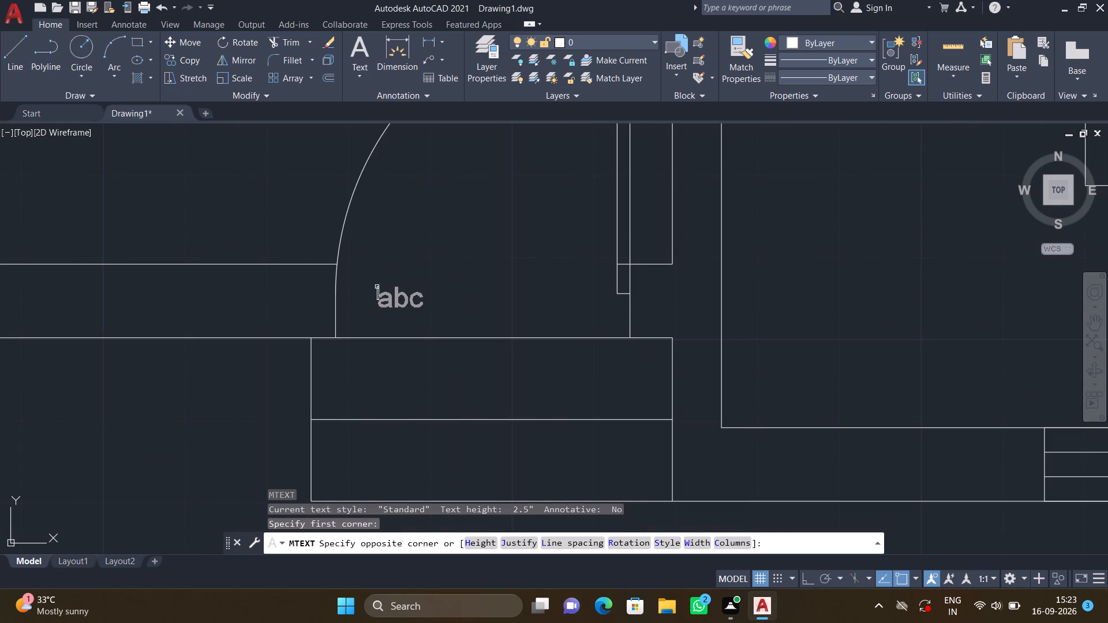
pyautogui.click(567, 243)
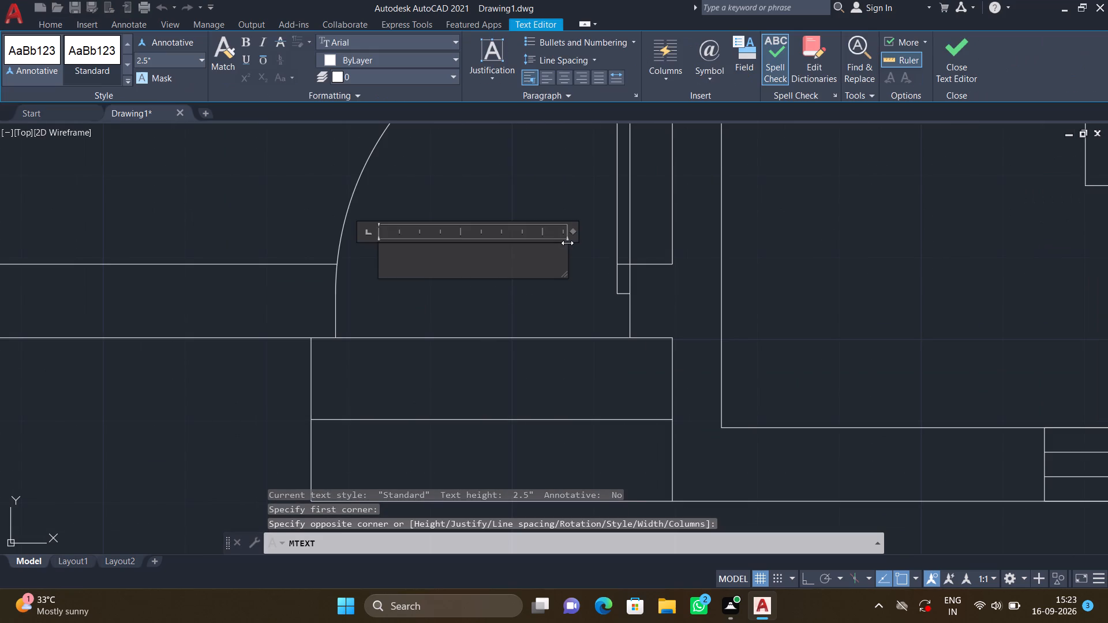
pyautogui.write('ENTRY')
pyautogui.press('Return')
pyautogui.press('Escape')
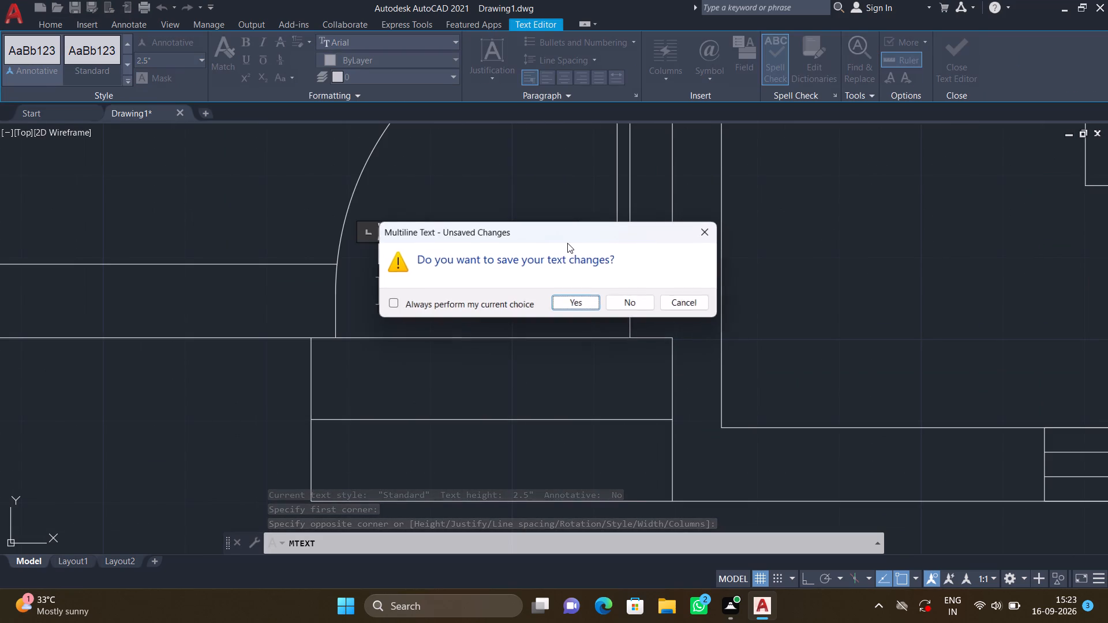
pyautogui.click(582, 305)
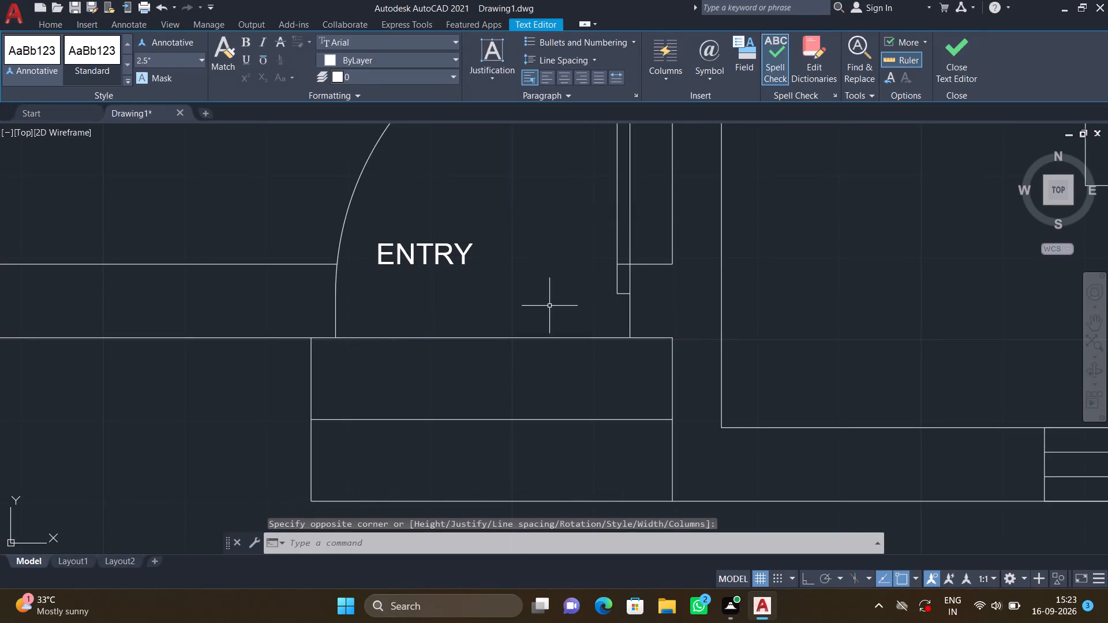
# Move the "ENTRY" label southeast, nearer the middle of the entrance doorway and just above the steps.
pyautogui.press('m')
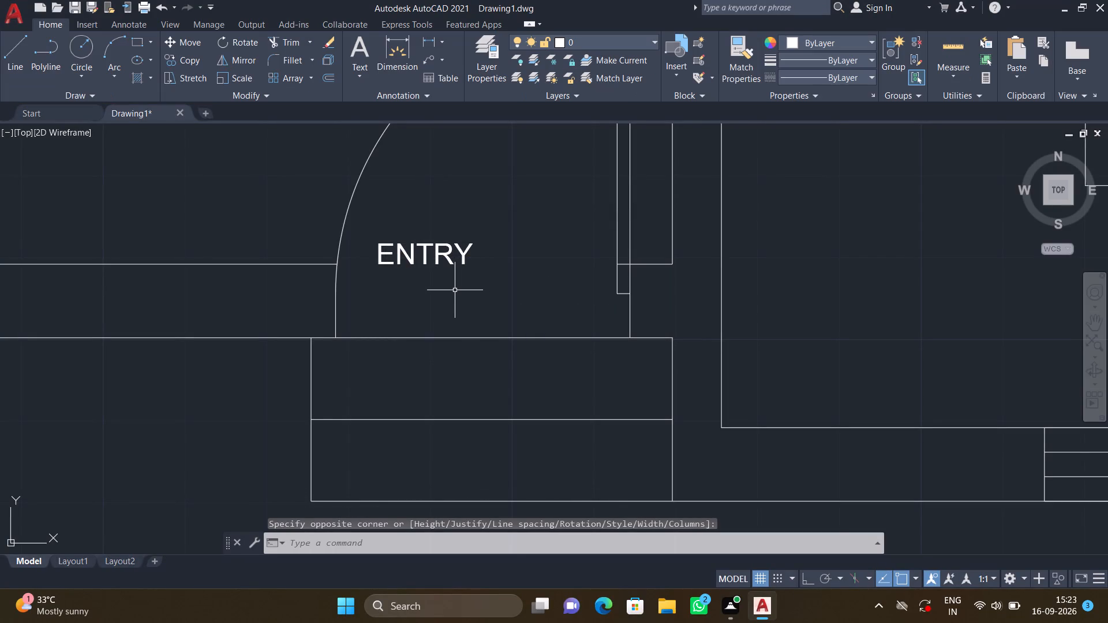
pyautogui.press('Return')
pyautogui.click(440, 258)
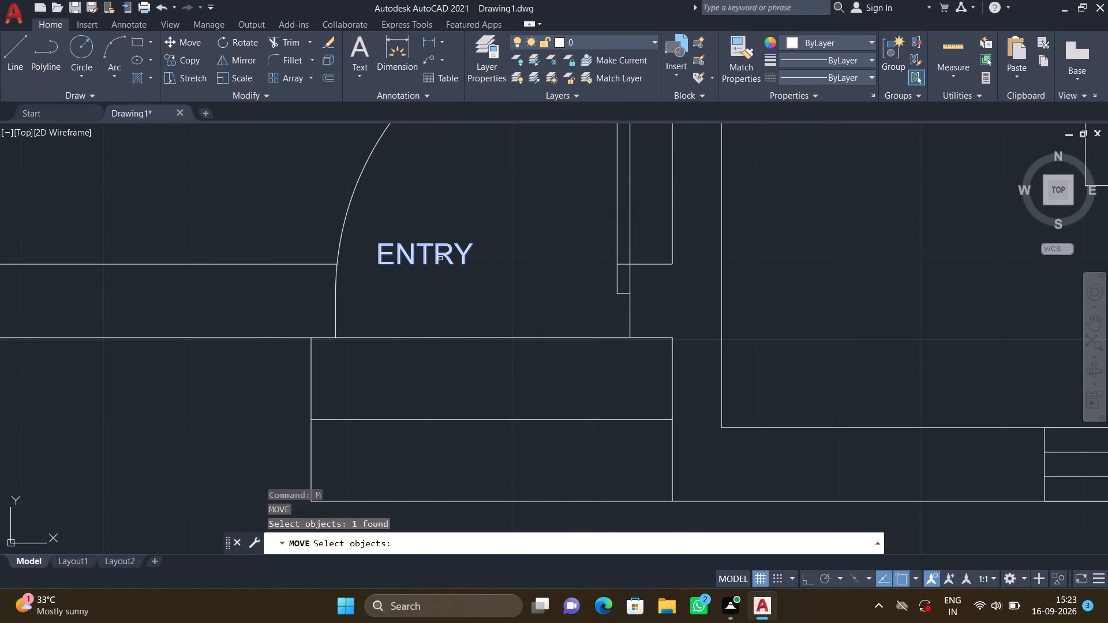
pyautogui.press('Return')
pyautogui.click(377, 242)
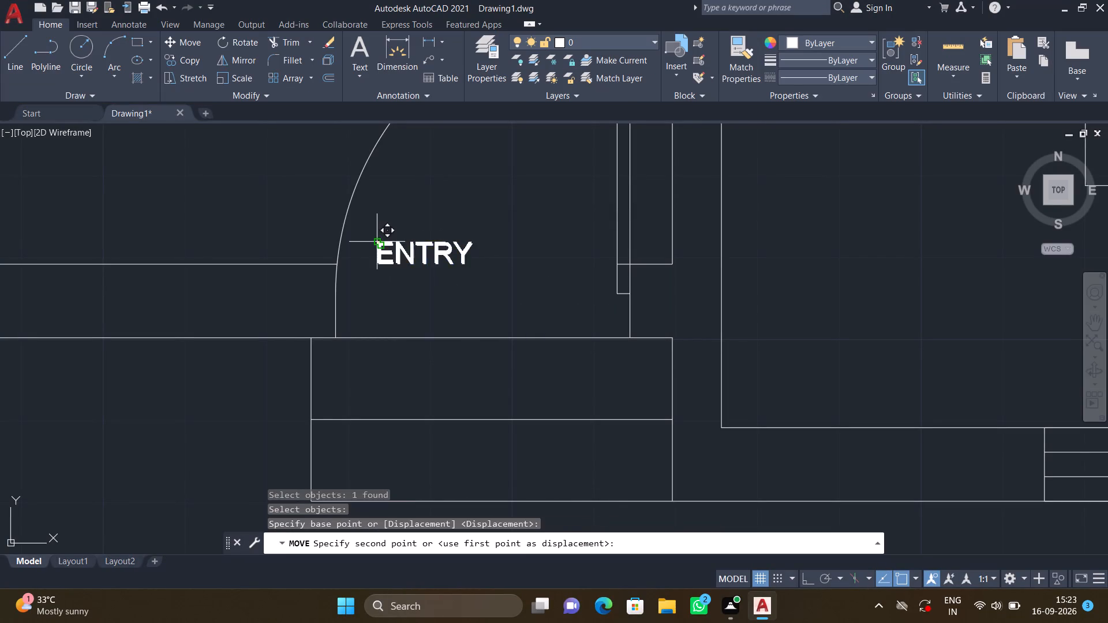
pyautogui.click(439, 287)
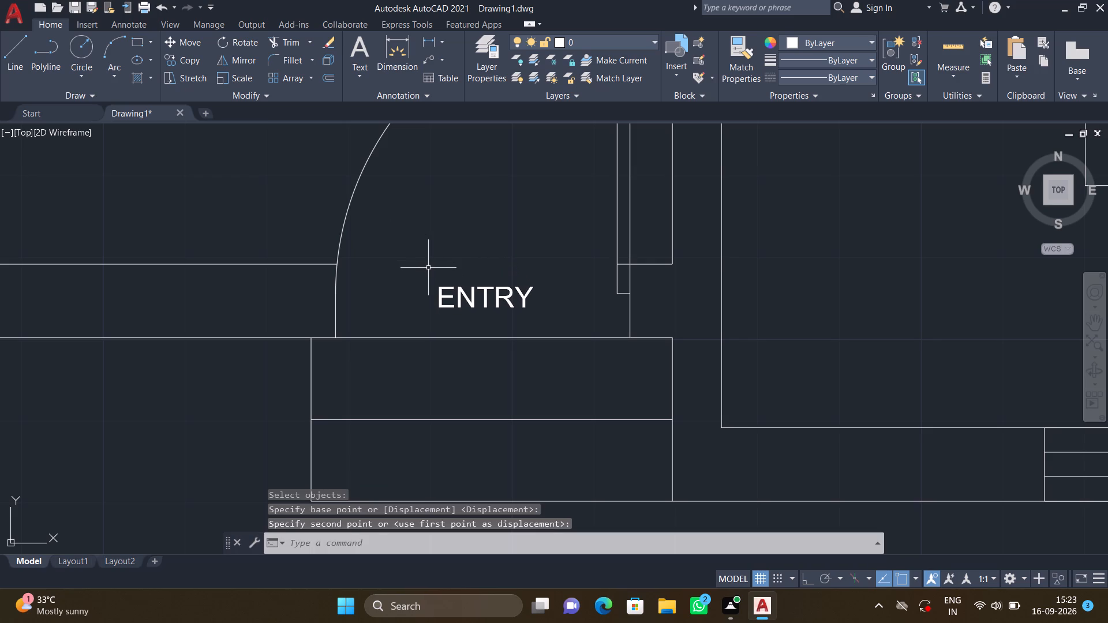
# Draw a closed line triangle just north of the "ENTRY" label, pointing north, about 8" wide and 5" high.
pyautogui.press('l')
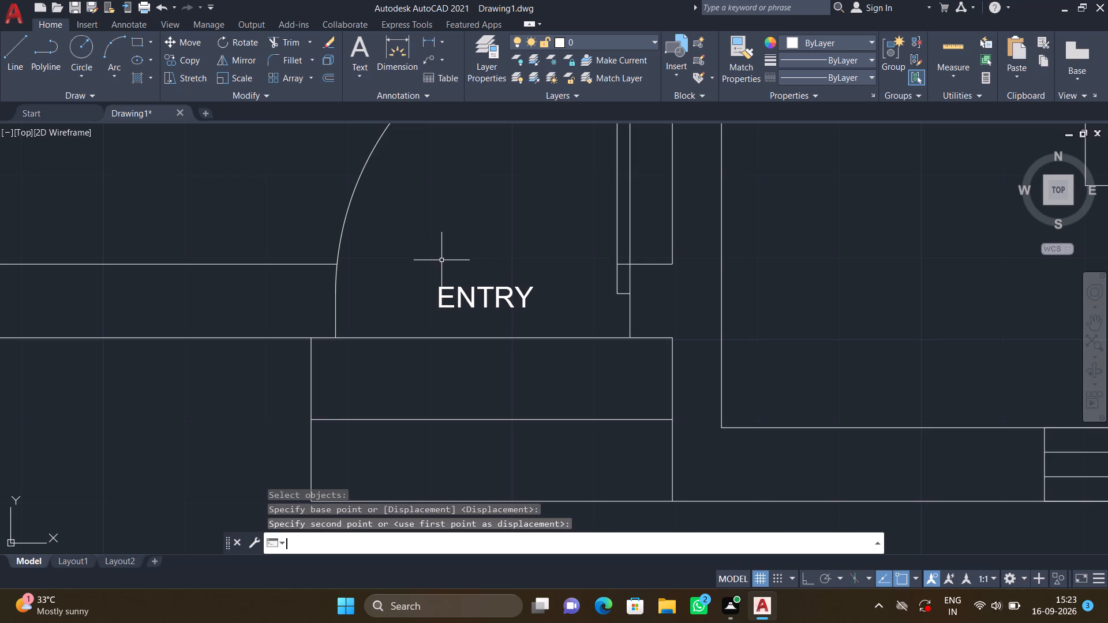
pyautogui.press('Return')
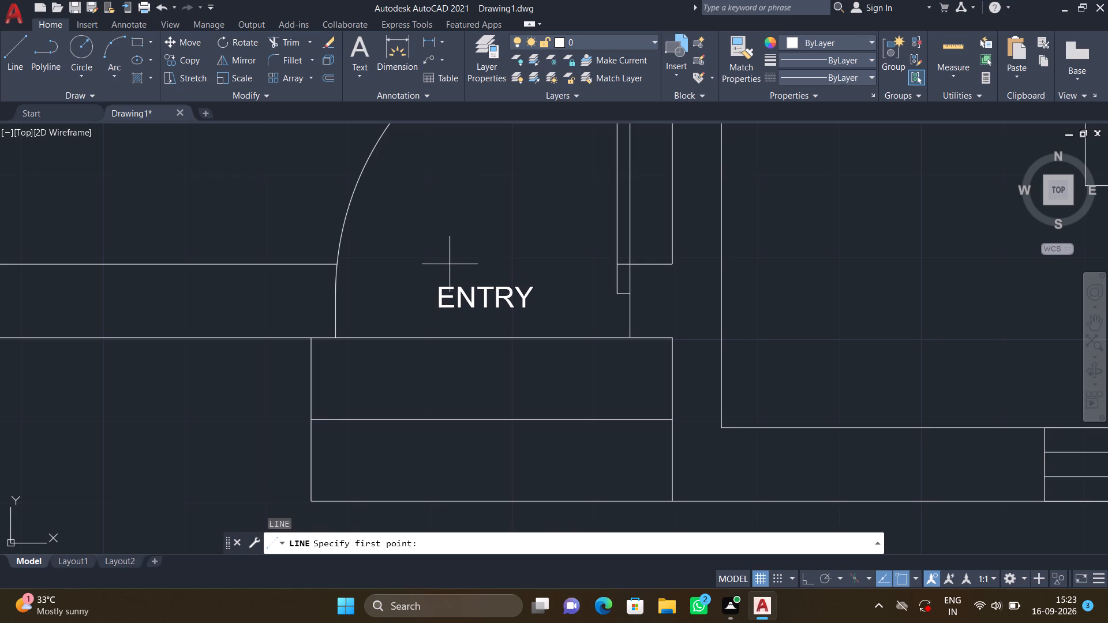
pyautogui.click(443, 266)
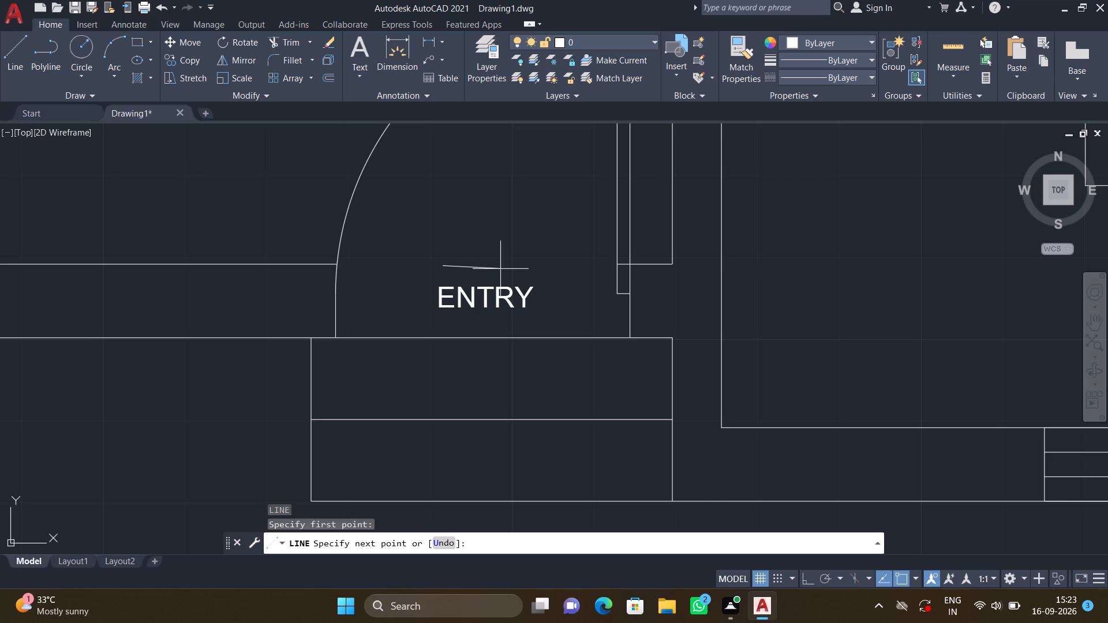
pyautogui.press('F8')
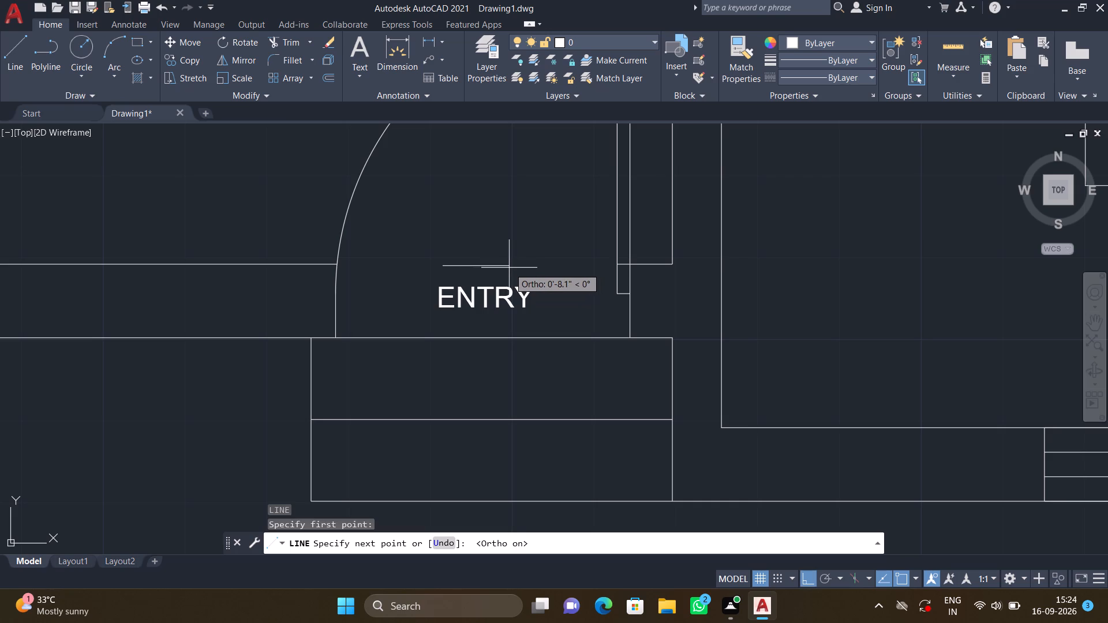
pyautogui.click(509, 268)
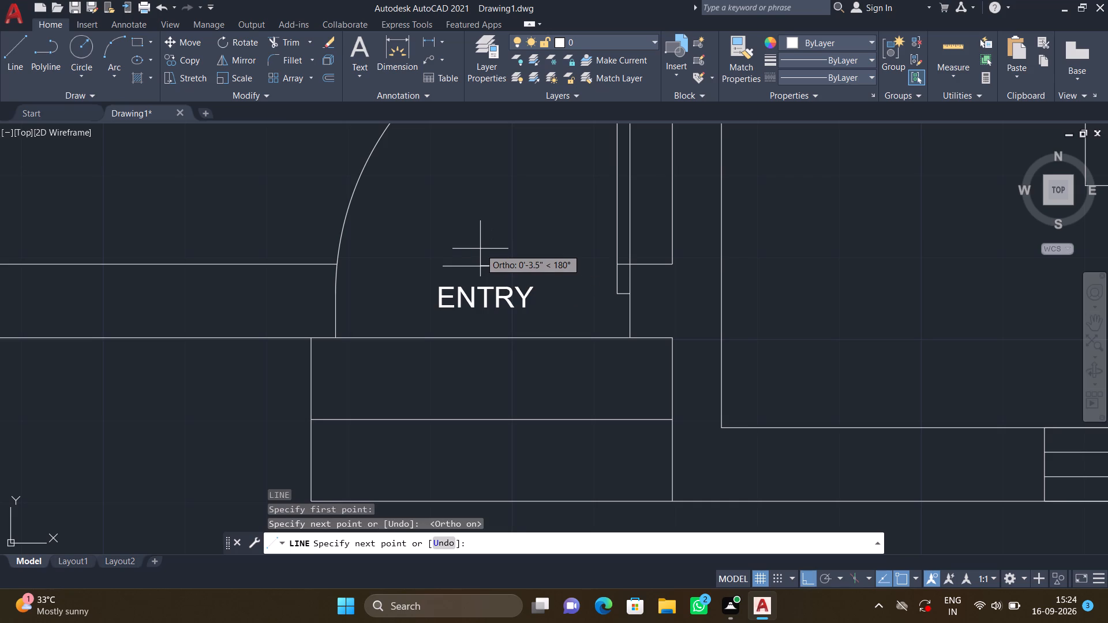
pyautogui.press('F8')
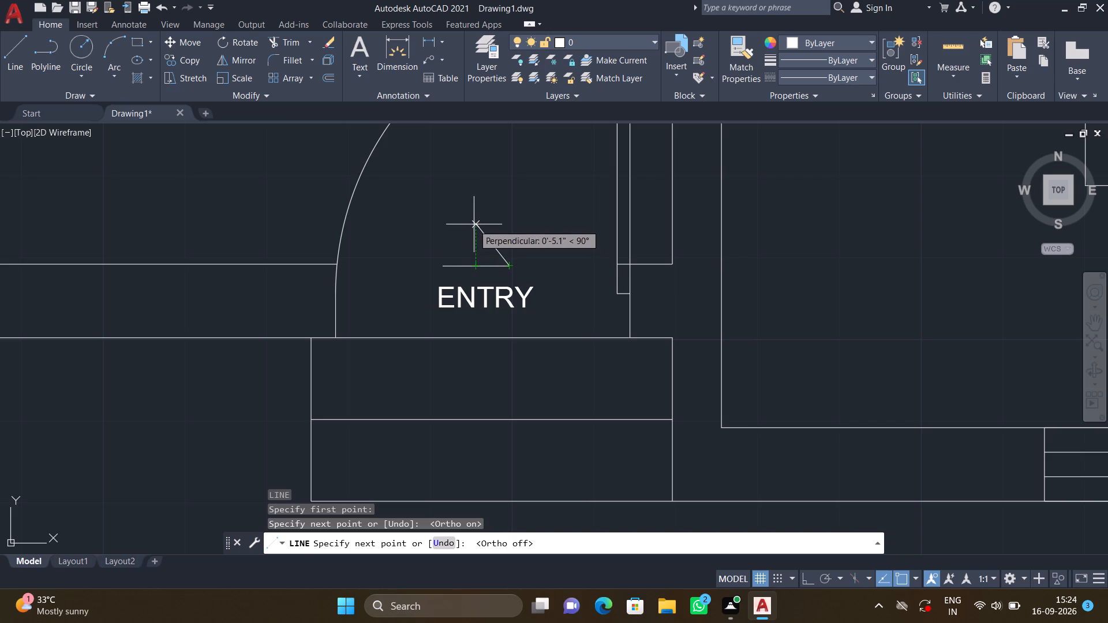
pyautogui.click(475, 224)
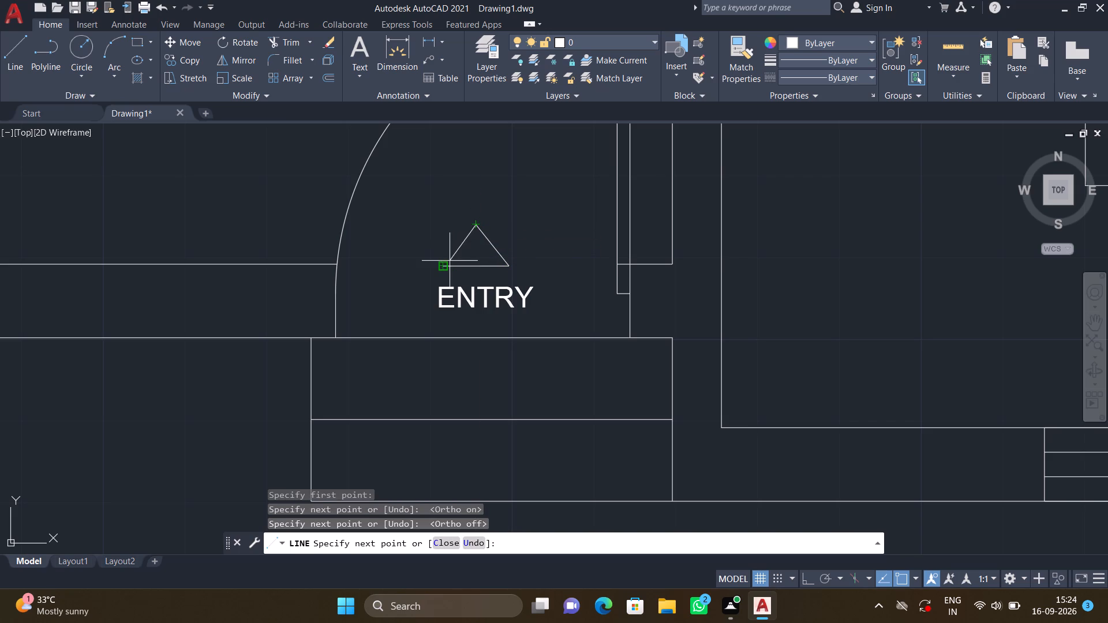
pyautogui.click(442, 268)
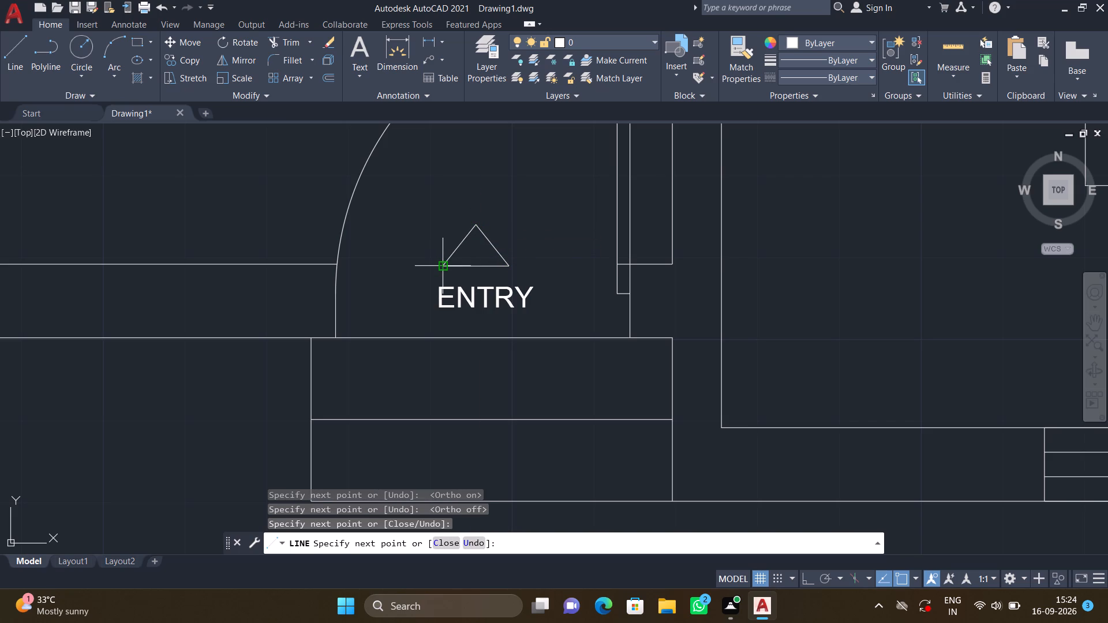
pyautogui.press('Return')
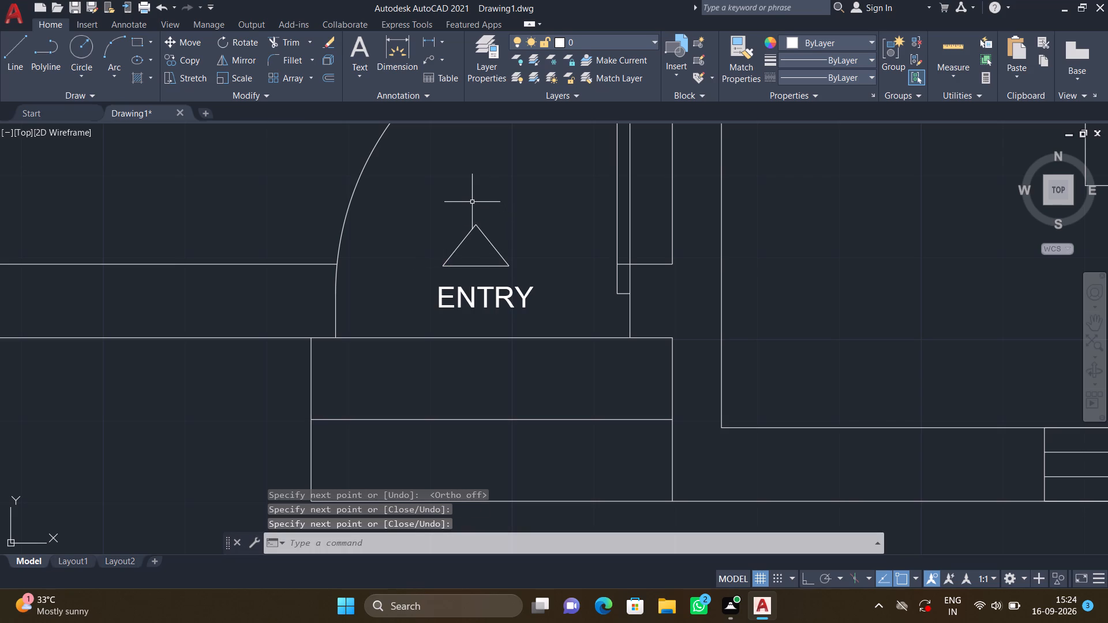
# Fill the entrance triangle above the "ENTRY" label with a SOLID hatch.
pyautogui.press('h')
pyautogui.press('Return')
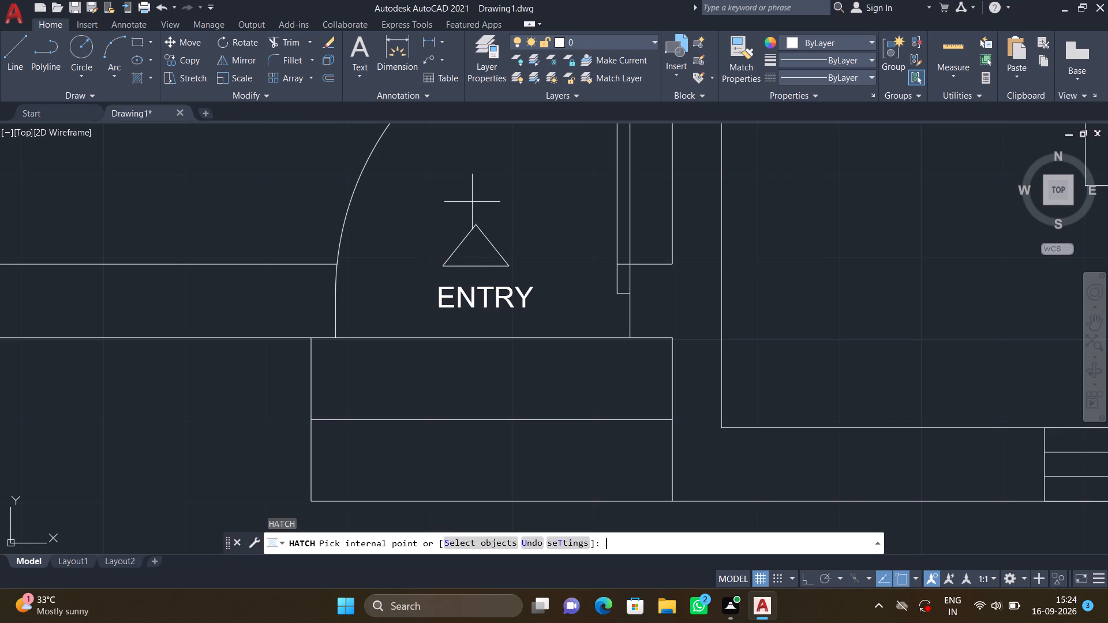
pyautogui.click(129, 62)
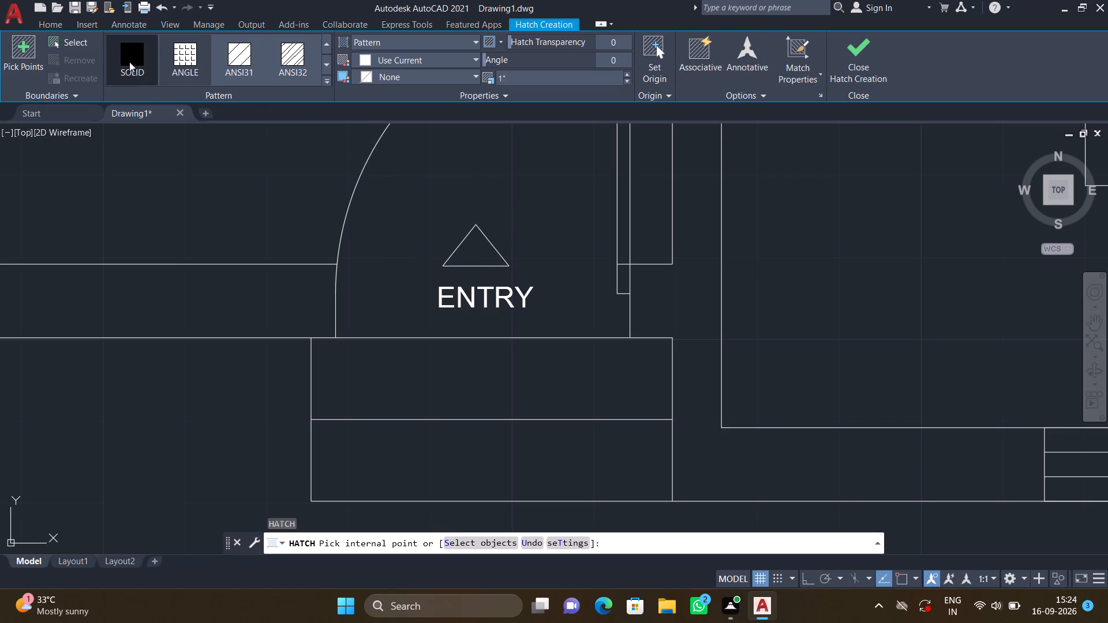
pyautogui.click(473, 252)
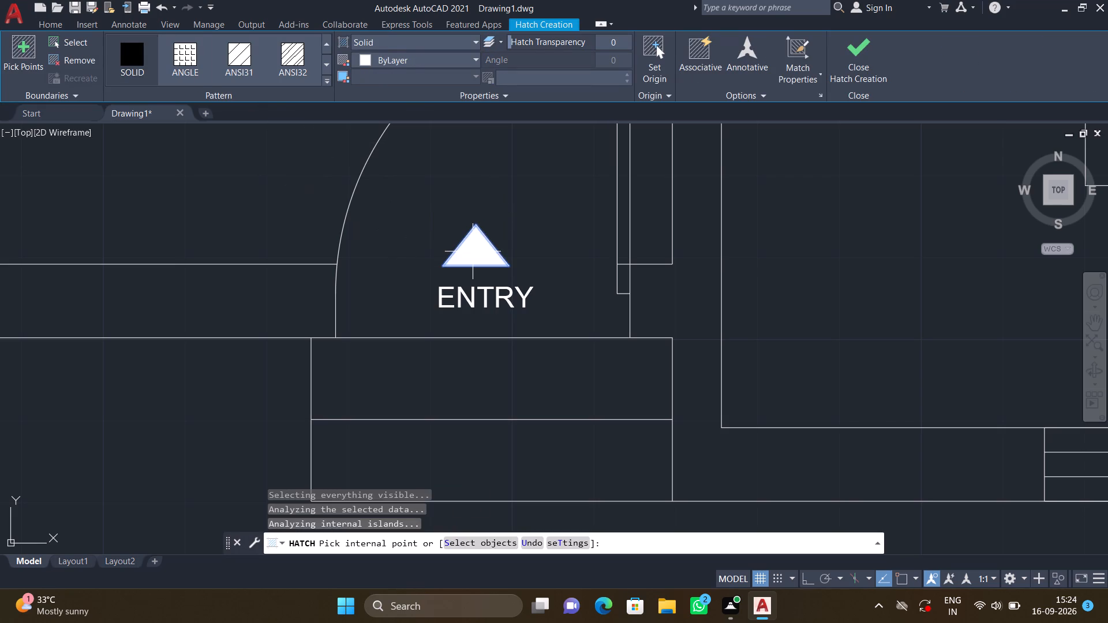
pyautogui.press('Return')
# Add the two-line multiline text "DRAWING AREA" and "7'-0"*8'-4"" in the entrance room, just east of its west window.
pyautogui.scroll(-3, 473, 277)
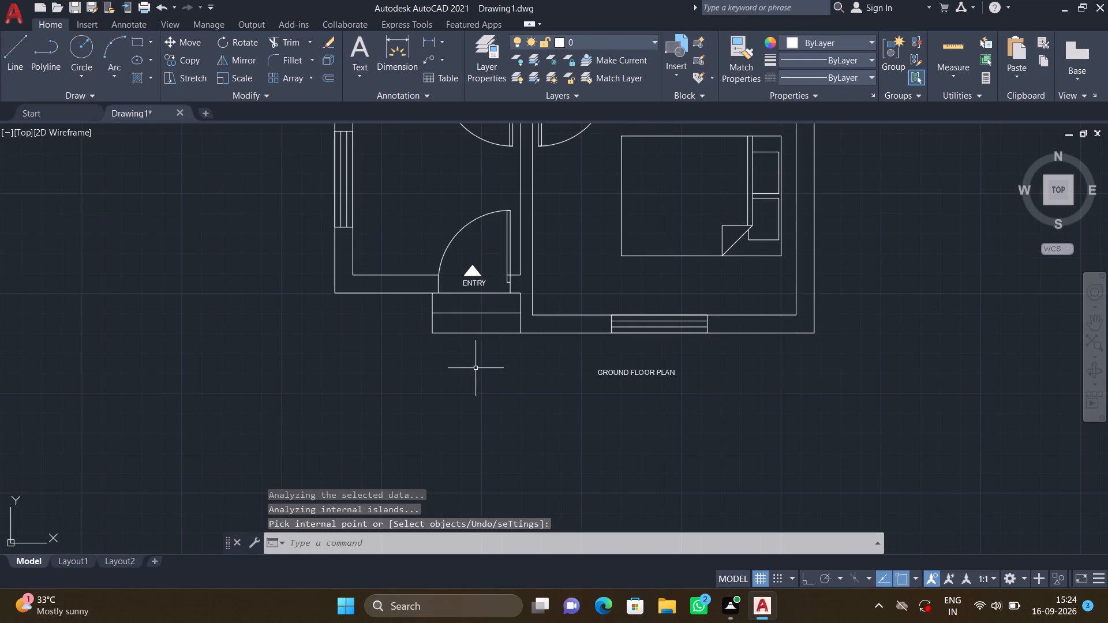
pyautogui.moveTo(476, 369); pyautogui.dragTo(444, 483, button='middle')
pyautogui.write('MT')
pyautogui.press('Return')
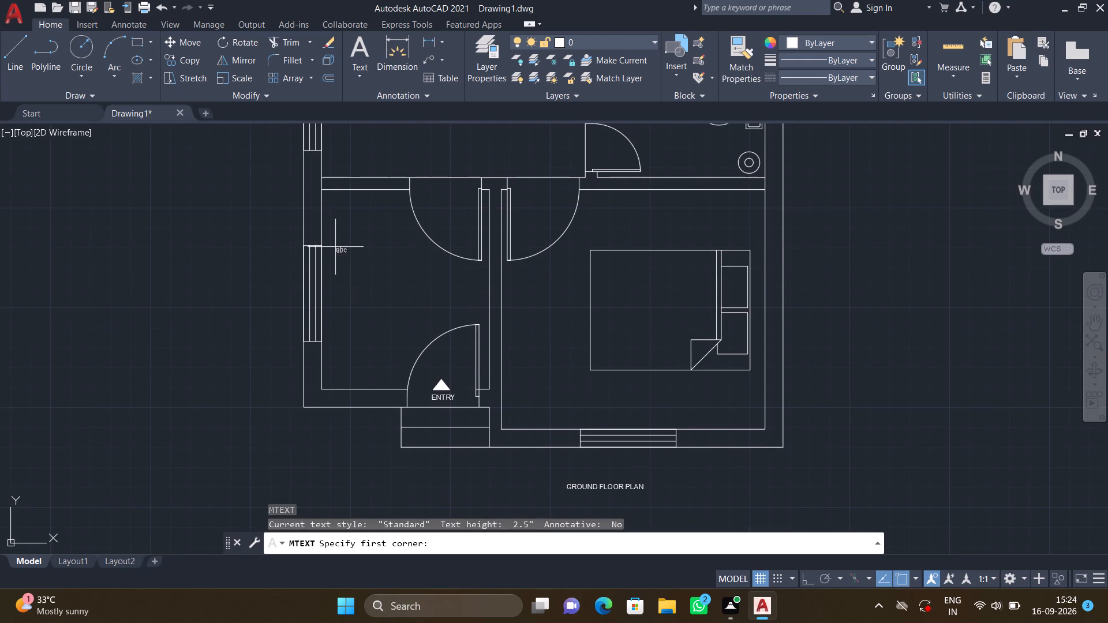
pyautogui.click(344, 263)
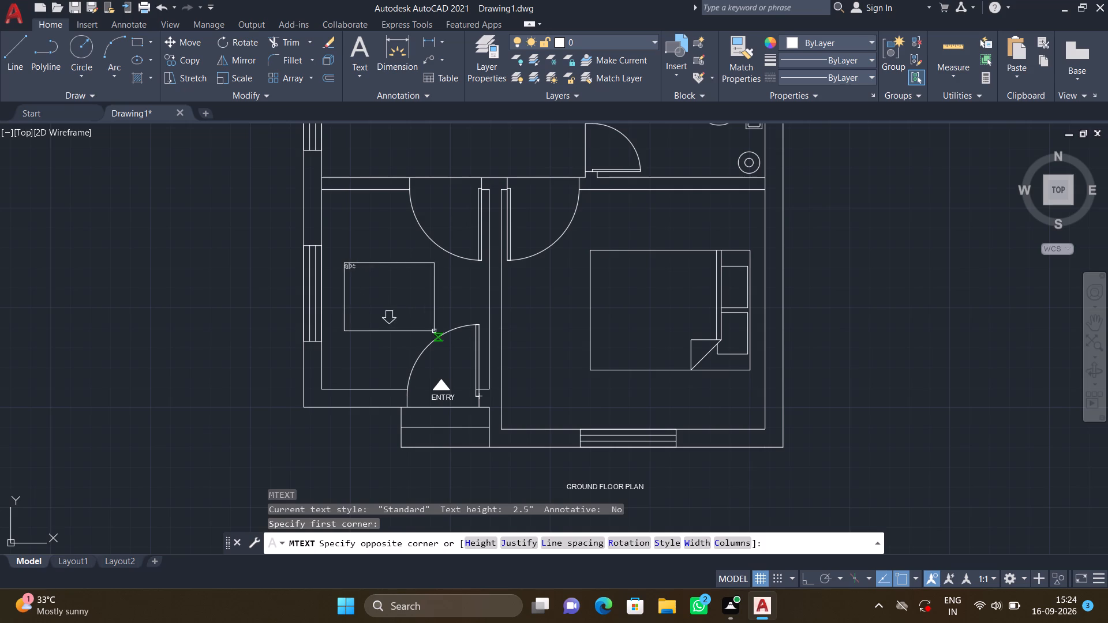
pyautogui.click(447, 311)
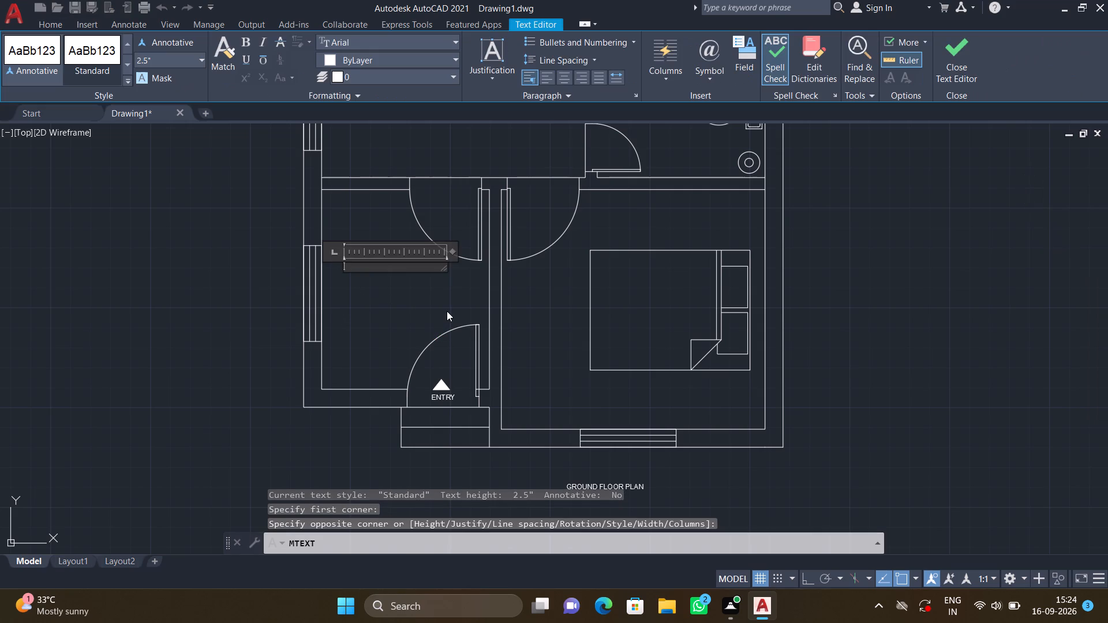
pyautogui.write('DRA')
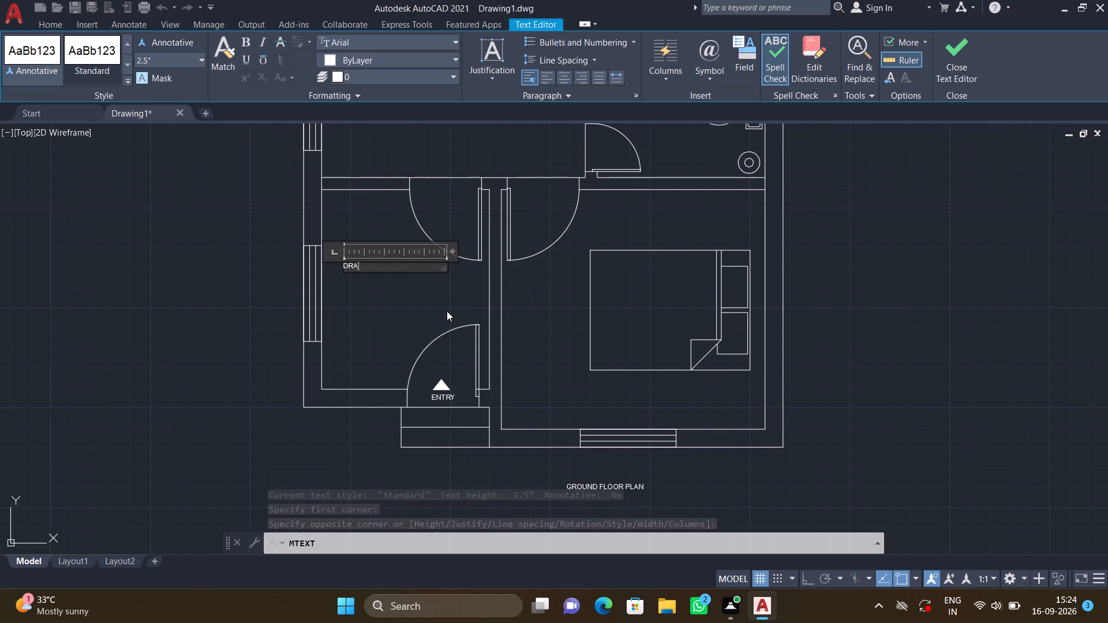
pyautogui.write('WING')
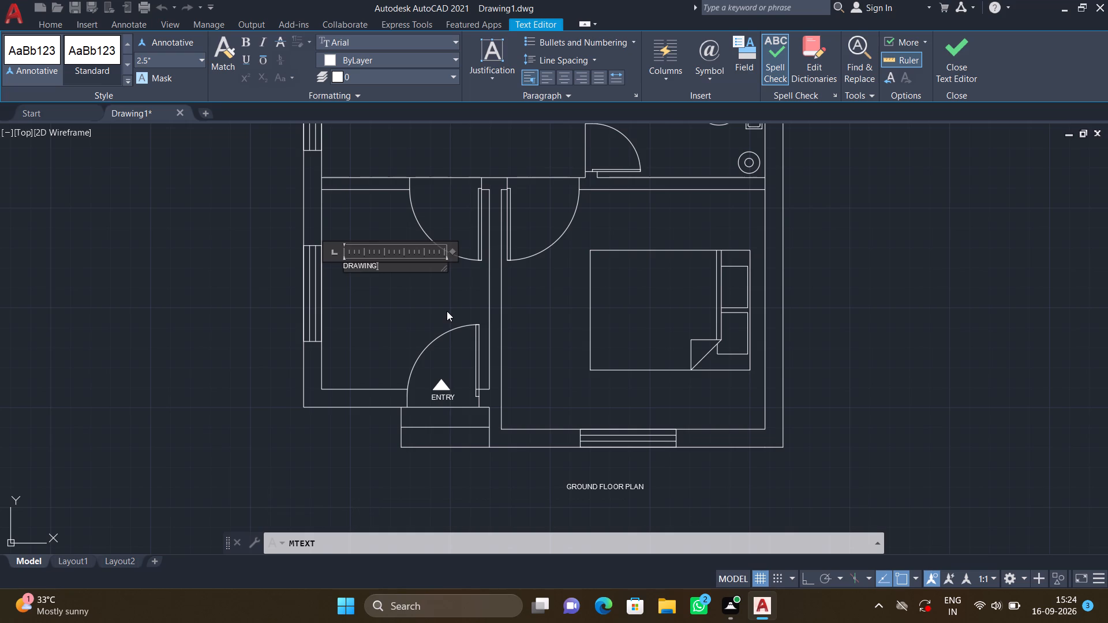
pyautogui.press('Return')
pyautogui.press('BackSpace')
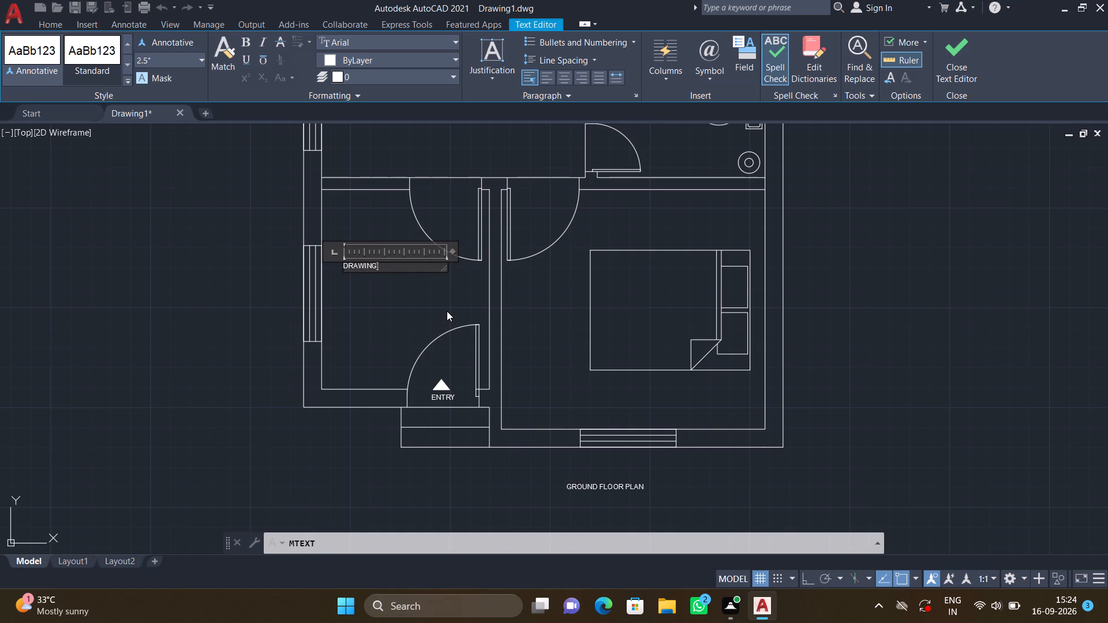
pyautogui.press('space')
pyautogui.write('AREA')
pyautogui.press('Return')
pyautogui.write("7'")
pyautogui.write('-0"')
pyautogui.press('*')
pyautogui.write("8'")
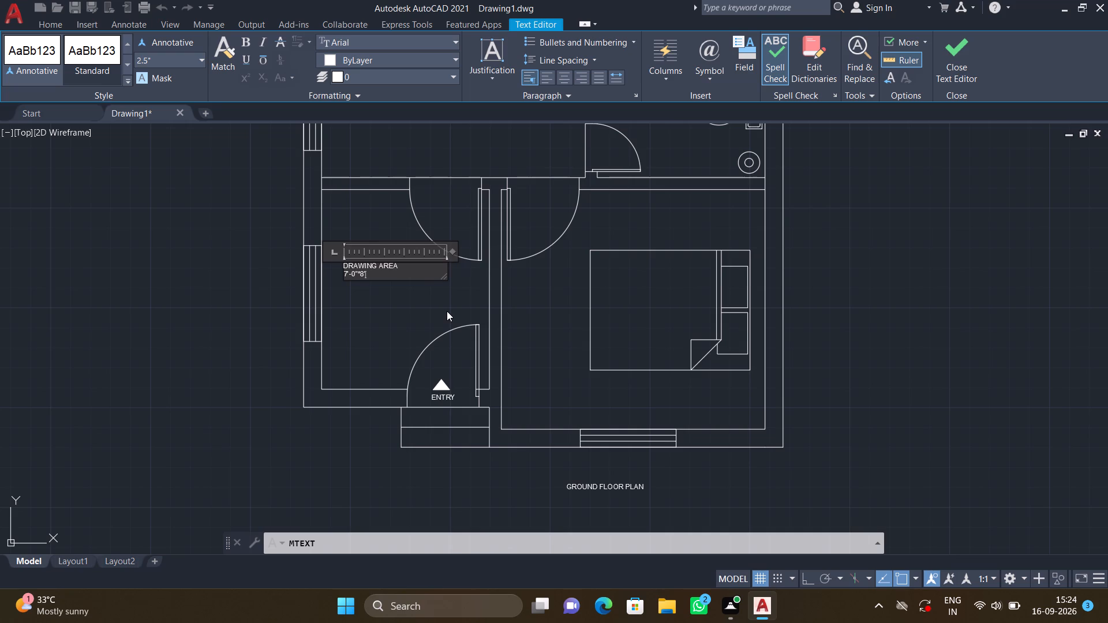
pyautogui.write('-4"')
pyautogui.press('Return')
pyautogui.press('Escape')
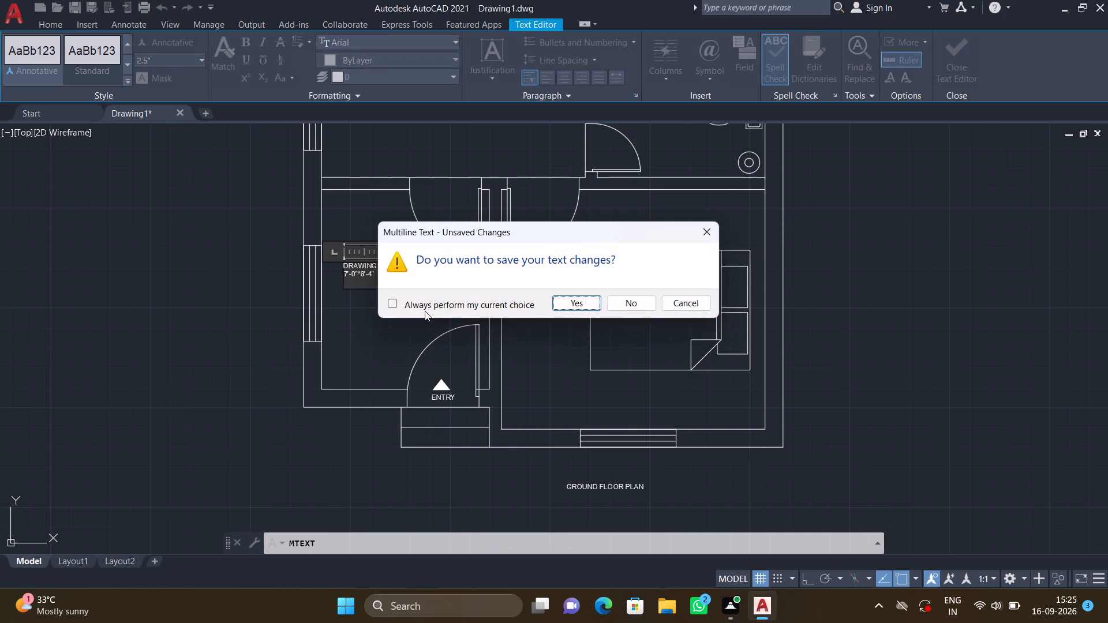
pyautogui.click(587, 298)
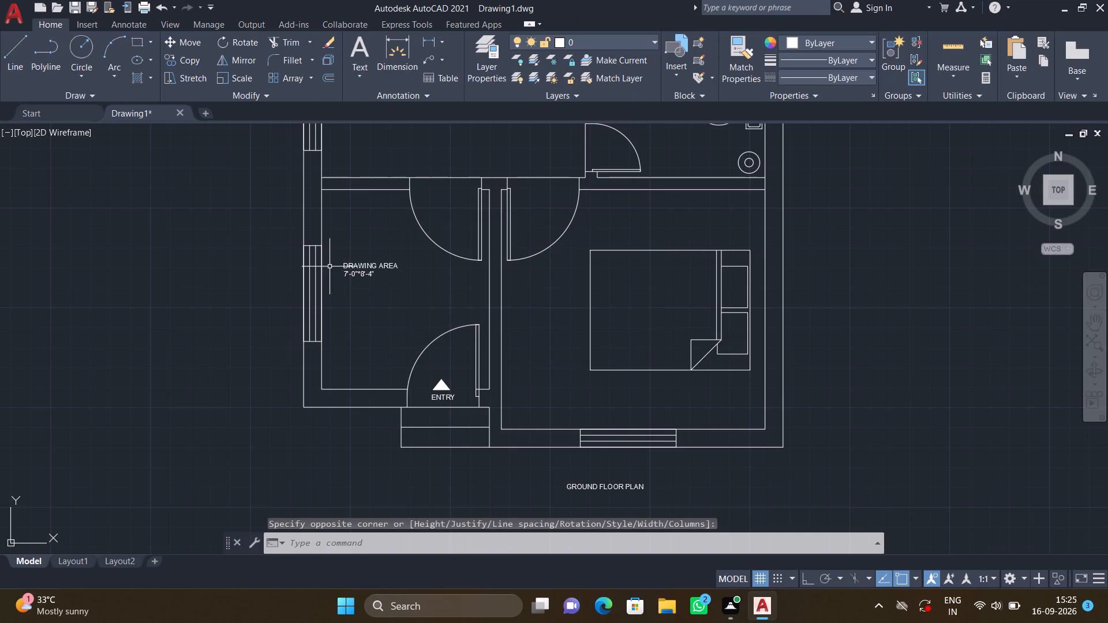
# Move the "DRAWING AREA" label slightly southeast, nearer the middle of the entrance room.
pyautogui.scroll(2, 334, 264)
pyautogui.press('m')
pyautogui.press('Return')
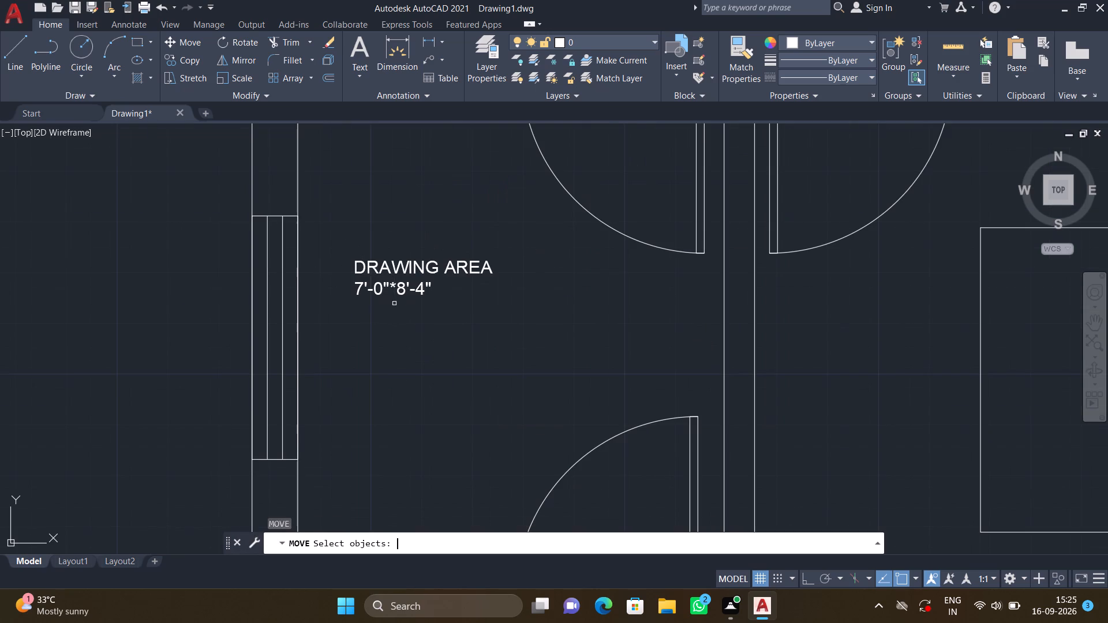
pyautogui.click(387, 262)
pyautogui.press('Return')
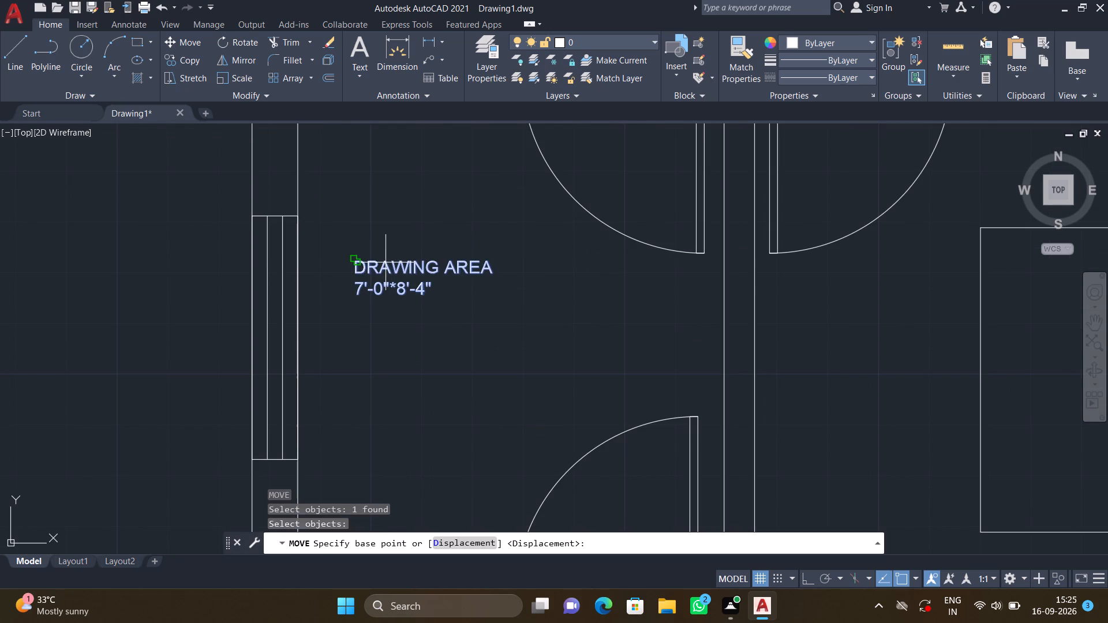
pyautogui.click(355, 257)
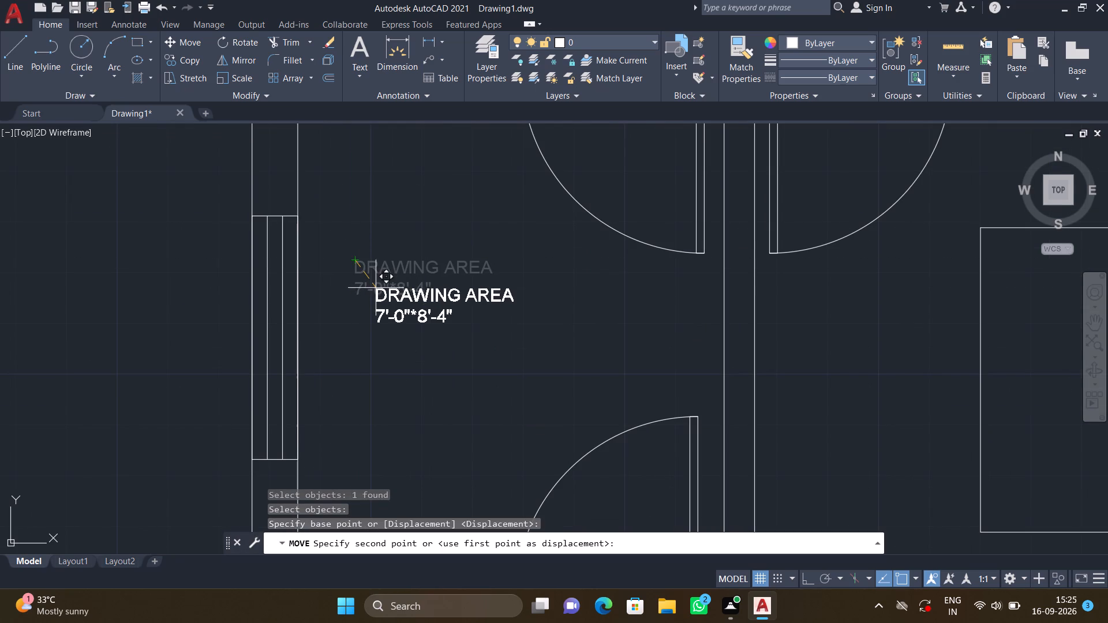
pyautogui.scroll(-1, 379, 294)
pyautogui.click(392, 320)
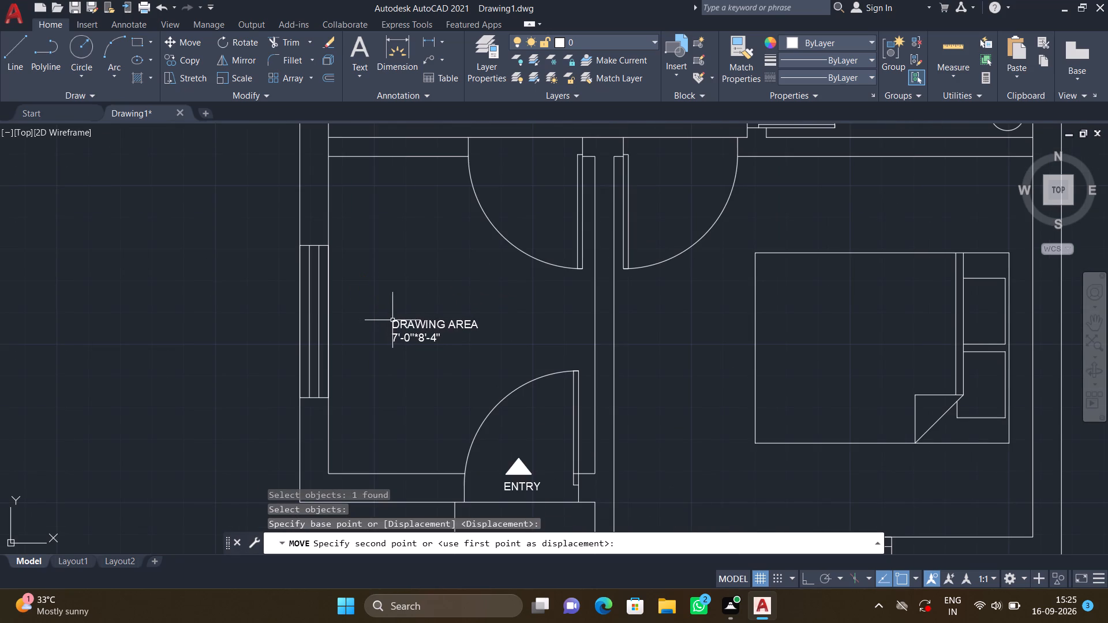
# Add the two-line multiline text "BEDROOM-2" and "11'-0"*10'-0"" in the southeast bedroom, just north of the bed.
pyautogui.scroll(-2, 411, 288)
pyautogui.moveTo(546, 323); pyautogui.dragTo(452, 287, button='middle')
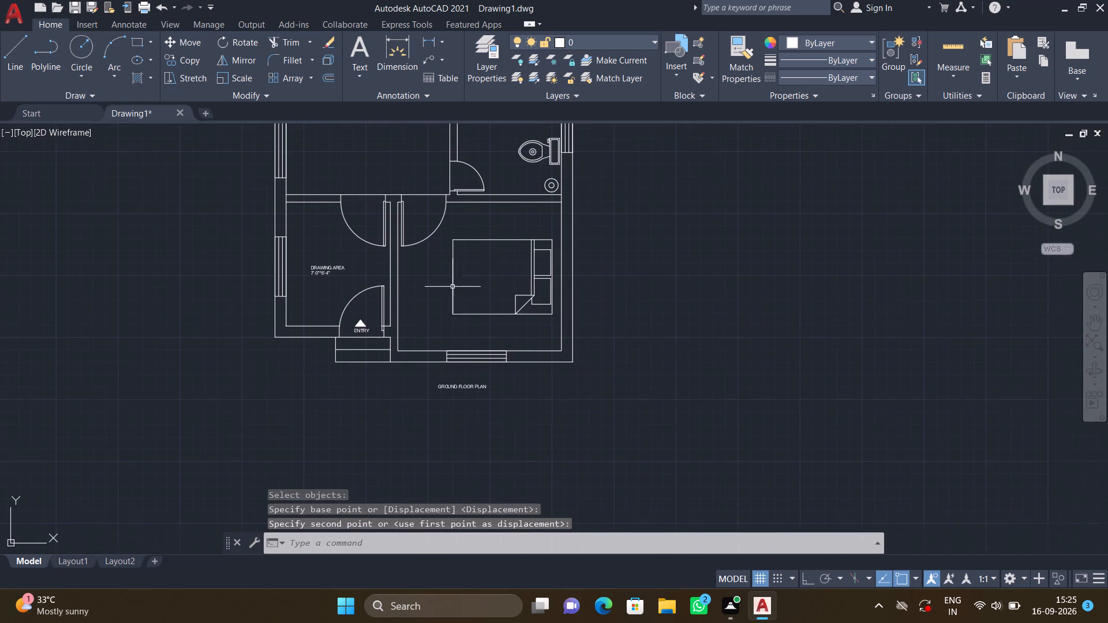
pyautogui.scroll(2, 479, 224)
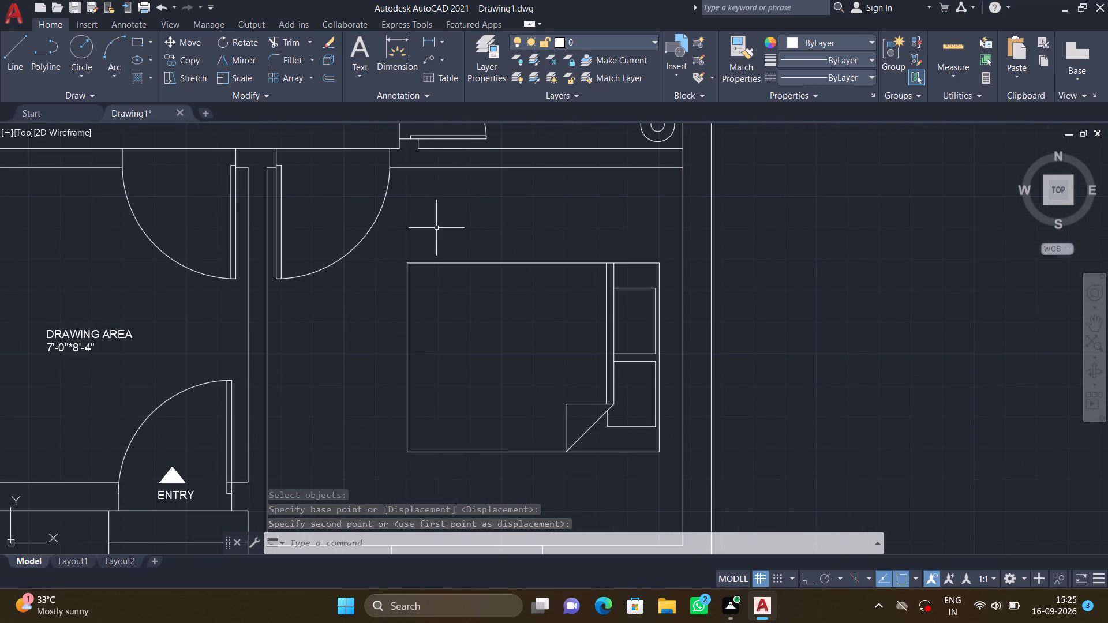
pyautogui.write('MT')
pyautogui.press('Return')
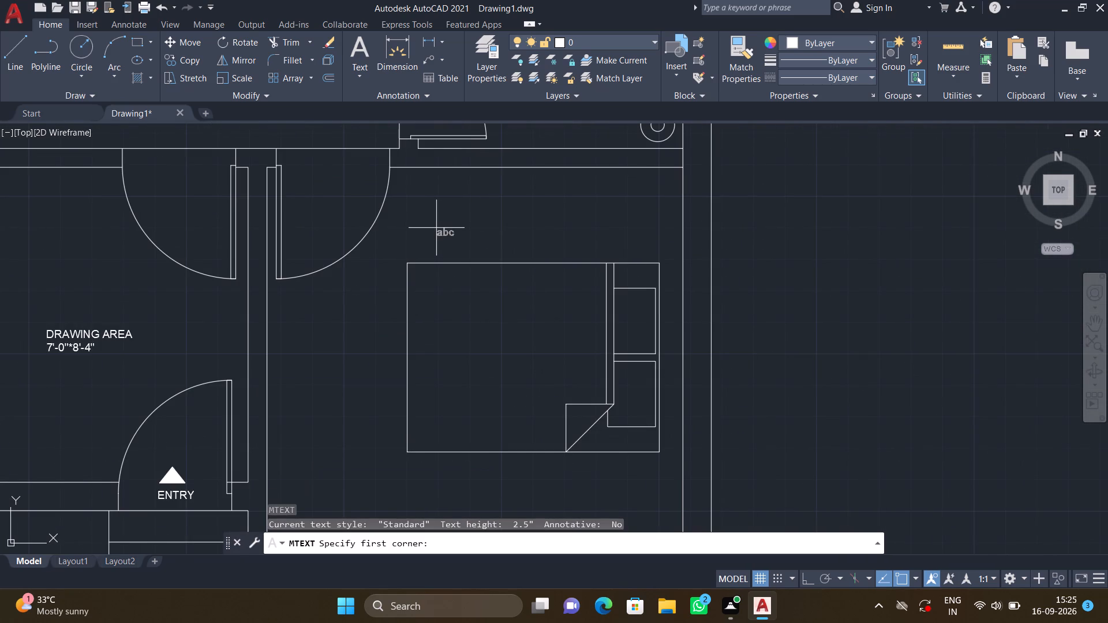
pyautogui.moveTo(433, 223); pyautogui.dragTo(432, 215)
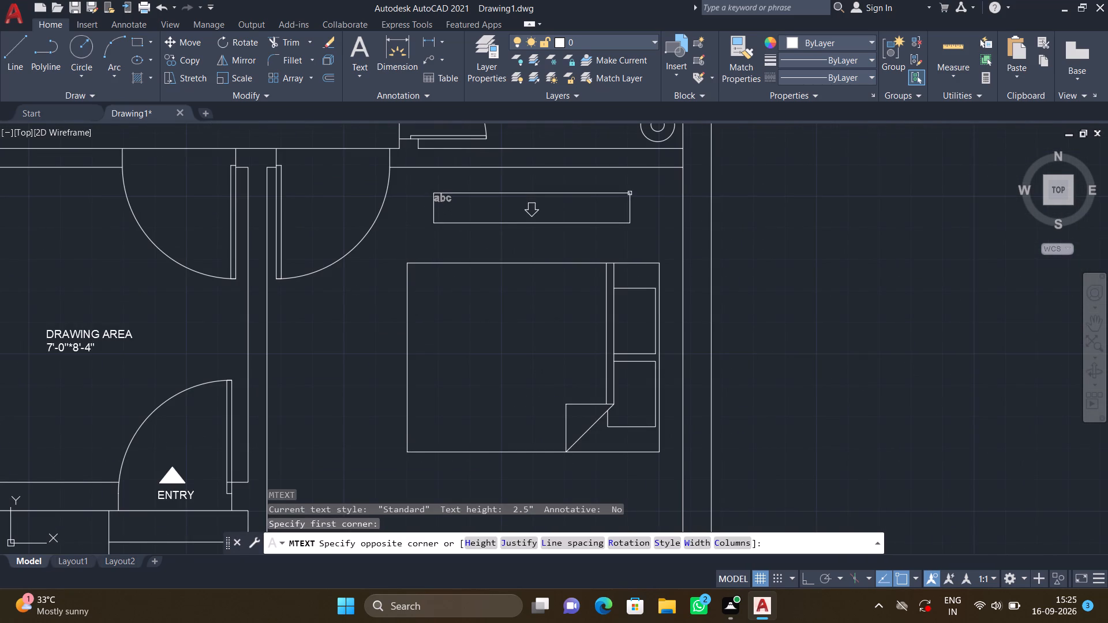
pyautogui.click(640, 188)
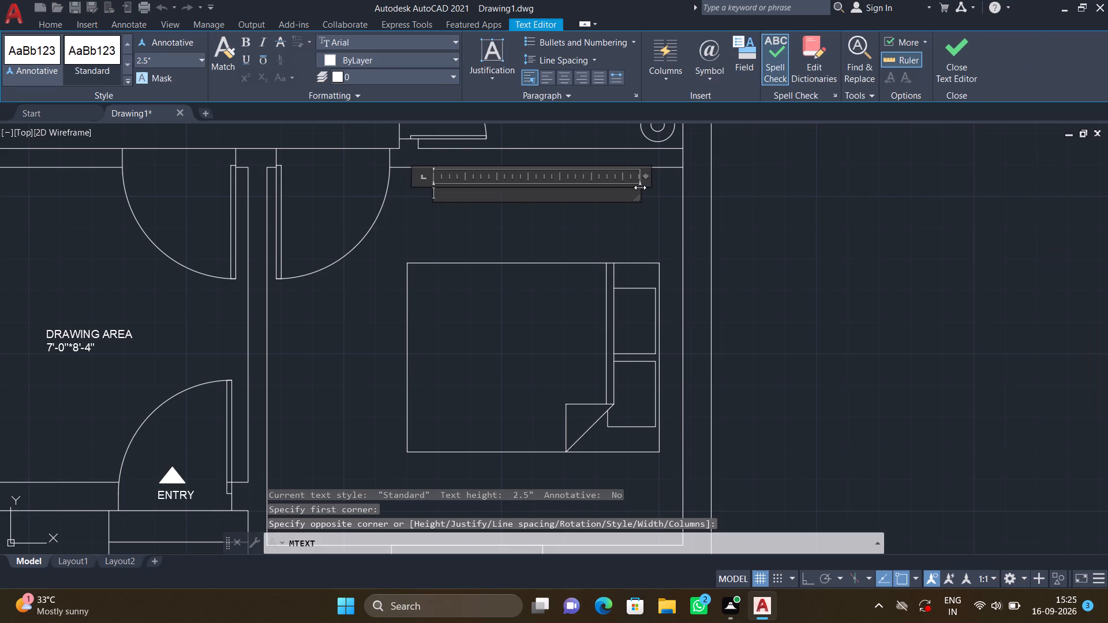
pyautogui.write('BEDROOM')
pyautogui.write('-2')
pyautogui.press('Return')
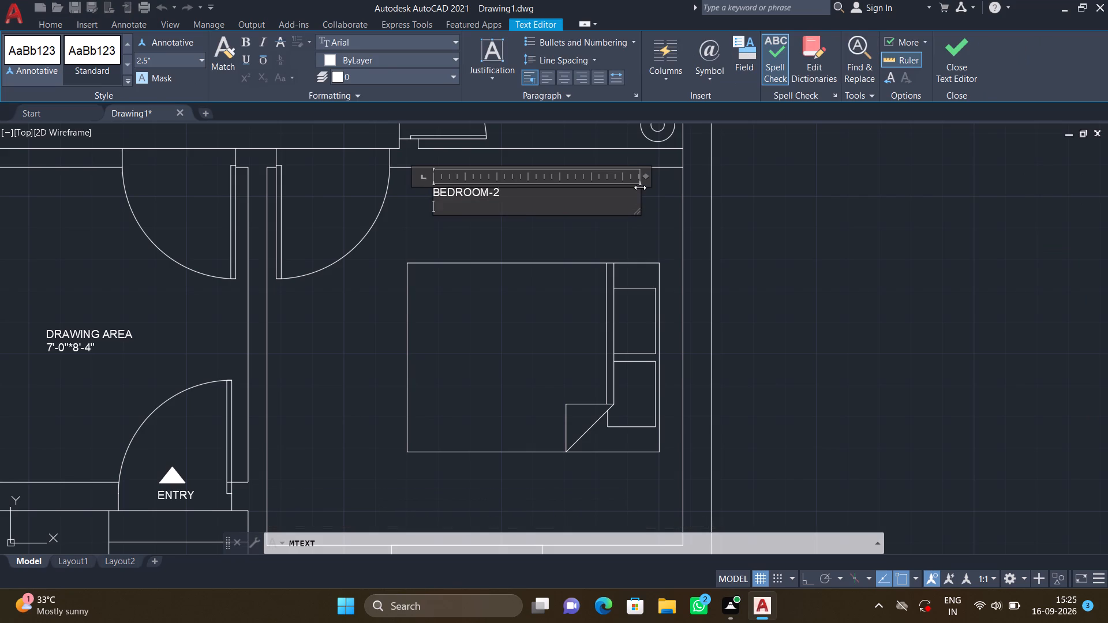
pyautogui.write("11'")
pyautogui.write('-0"')
pyautogui.press('*')
pyautogui.write("10'")
pyautogui.write('-0"')
pyautogui.press('Return')
pyautogui.press('Escape')
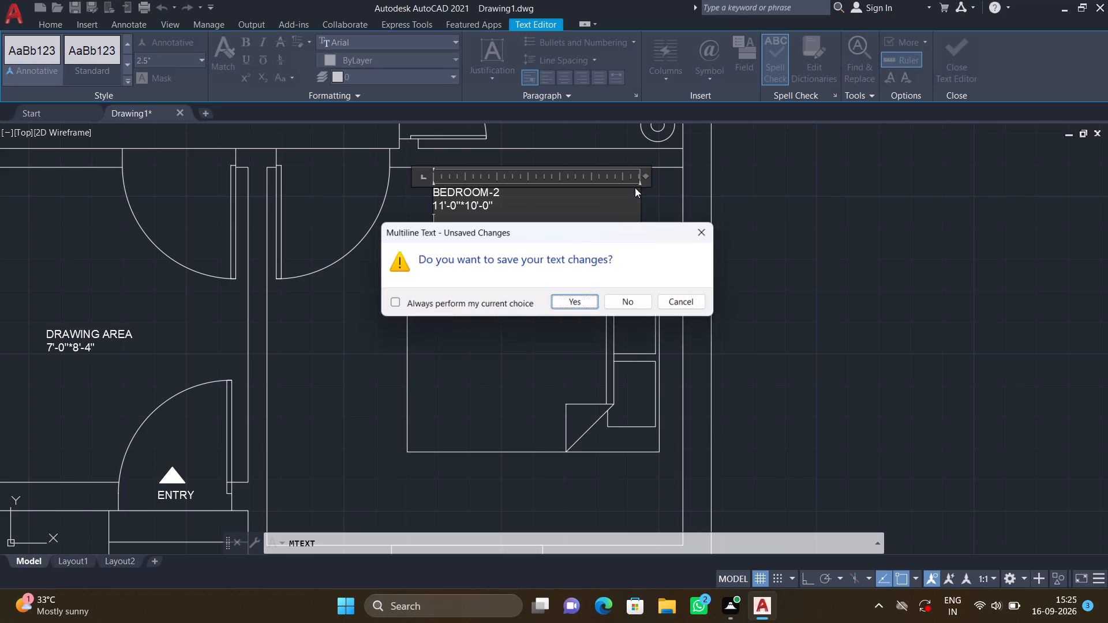
pyautogui.click(573, 304)
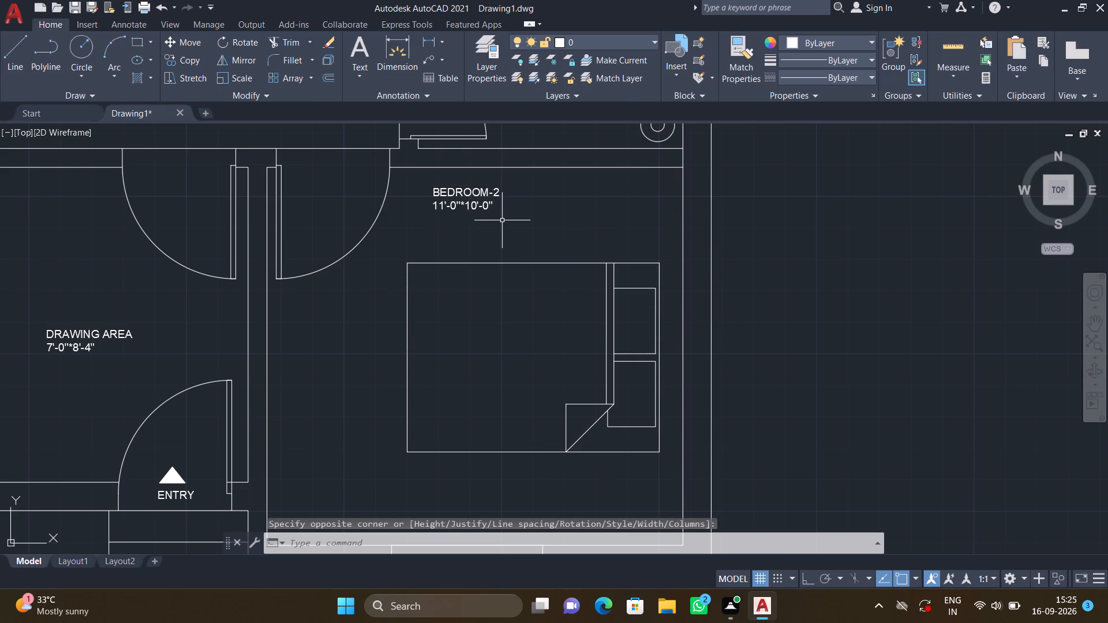
# Move the "BEDROOM-2" label slightly southeast, centring it between the north wall and the bed.
pyautogui.press('m')
pyautogui.press('Return')
pyautogui.click(461, 199)
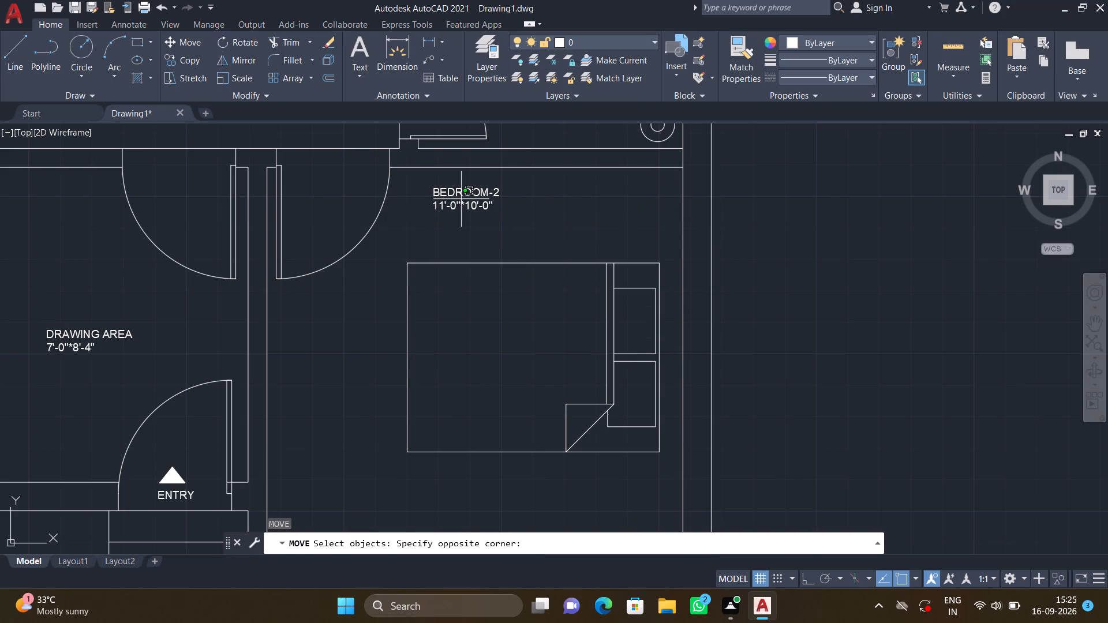
pyautogui.click(467, 191)
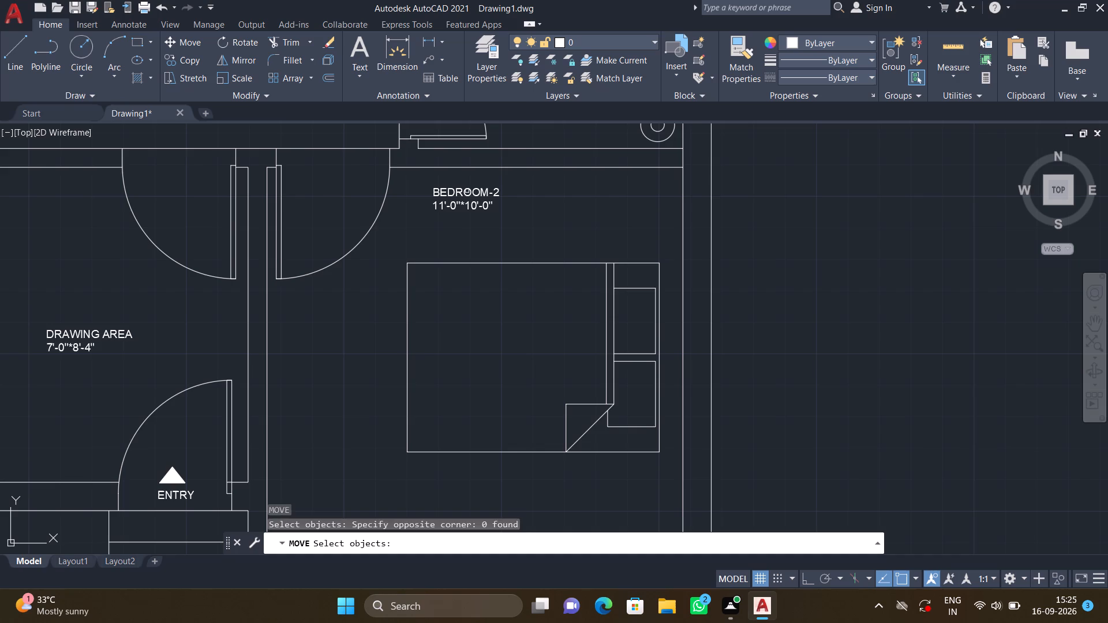
pyautogui.click(467, 191)
pyautogui.press('Return')
pyautogui.click(435, 186)
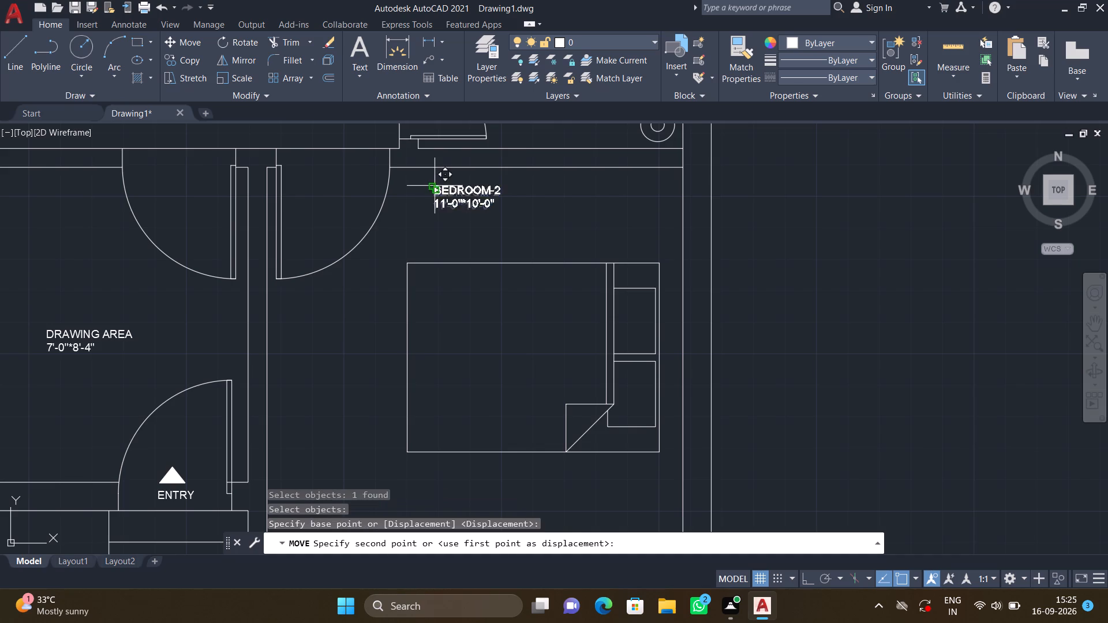
pyautogui.click(506, 209)
# Add the two-line multiline text "TOILET" and "7'-0"*4'-0"" in the northwest corner of the toilet south of the staircase.
pyautogui.scroll(-2, 494, 207)
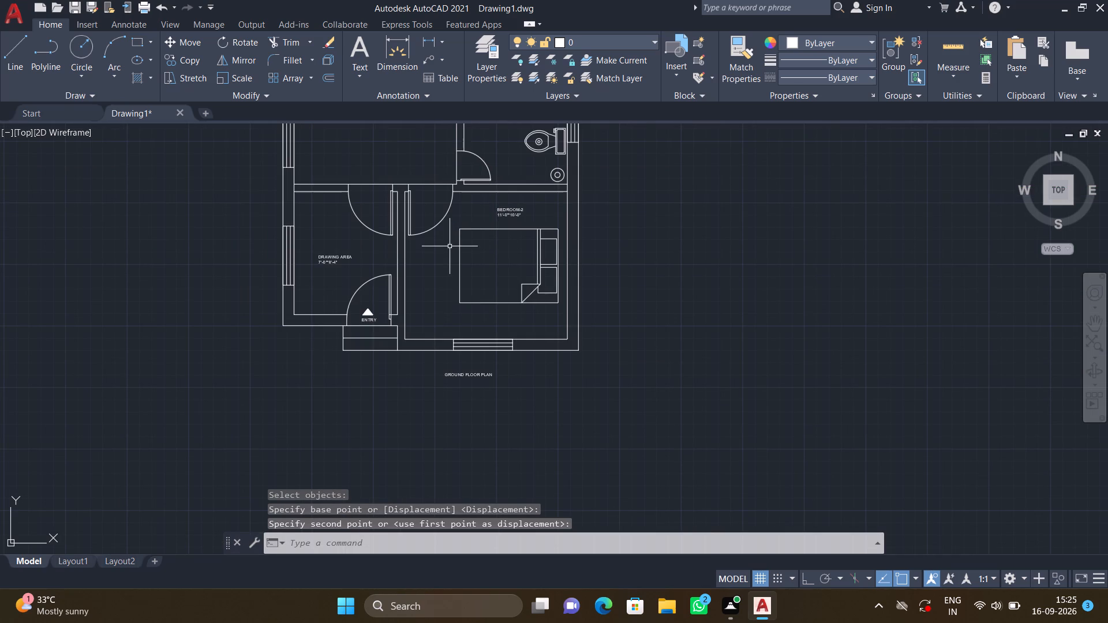
pyautogui.moveTo(442, 239); pyautogui.dragTo(417, 328, button='middle')
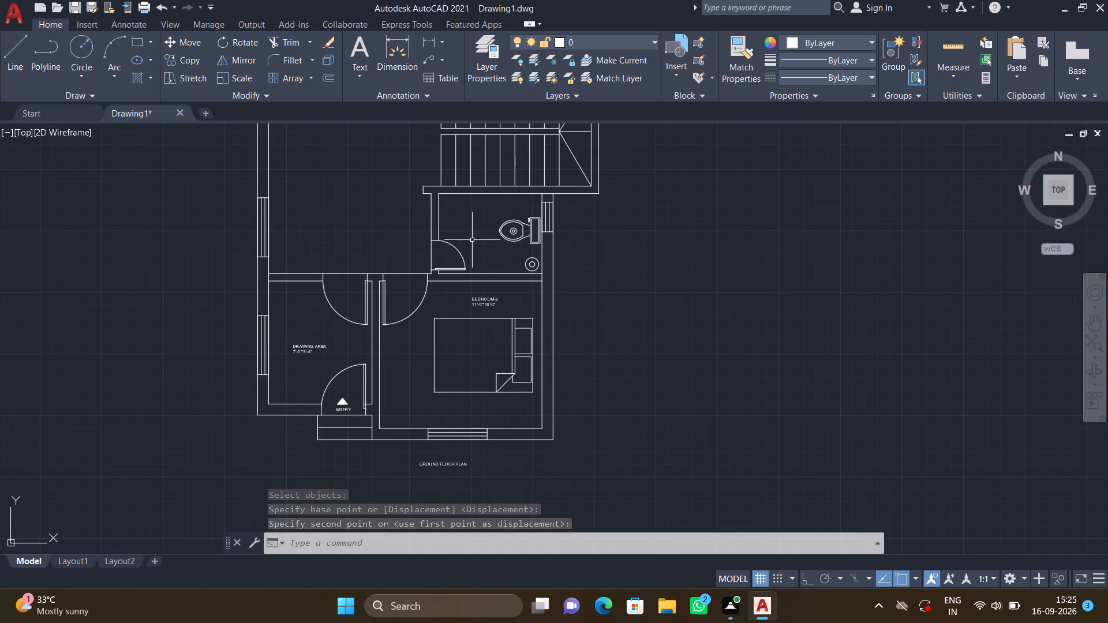
pyautogui.scroll(2, 465, 198)
pyautogui.press('m')
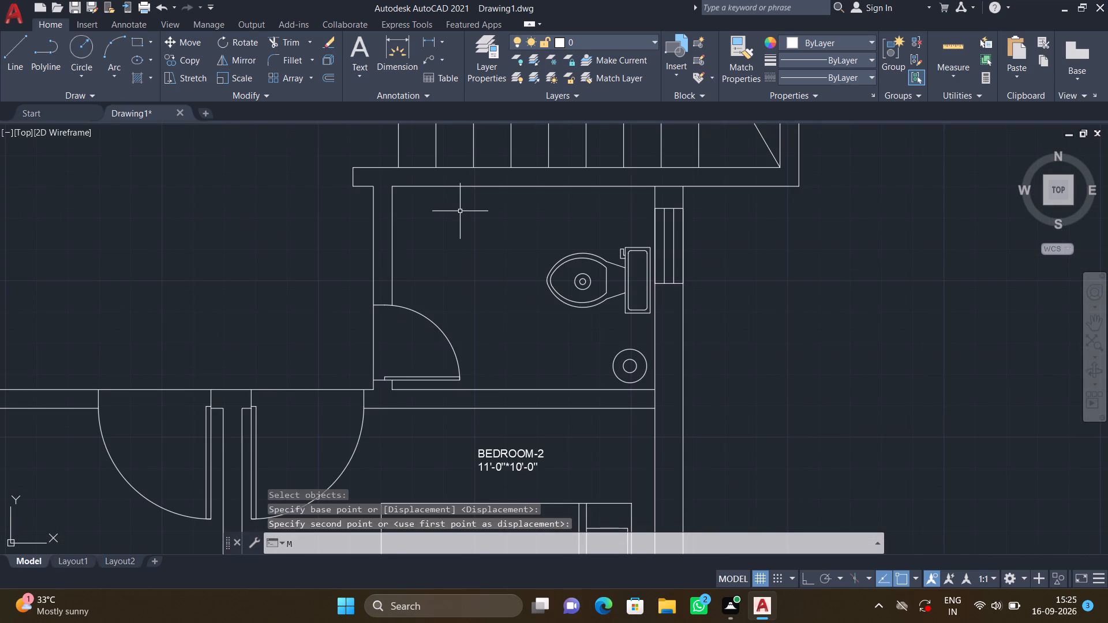
pyautogui.press('t')
pyautogui.press('Return')
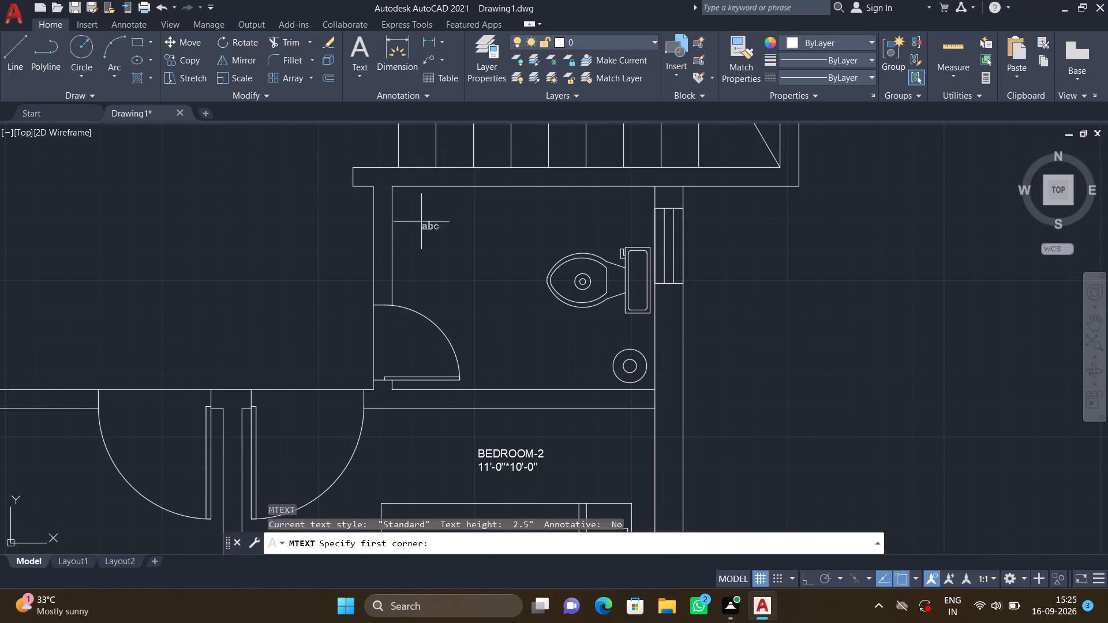
pyautogui.moveTo(418, 245); pyautogui.dragTo(418, 239)
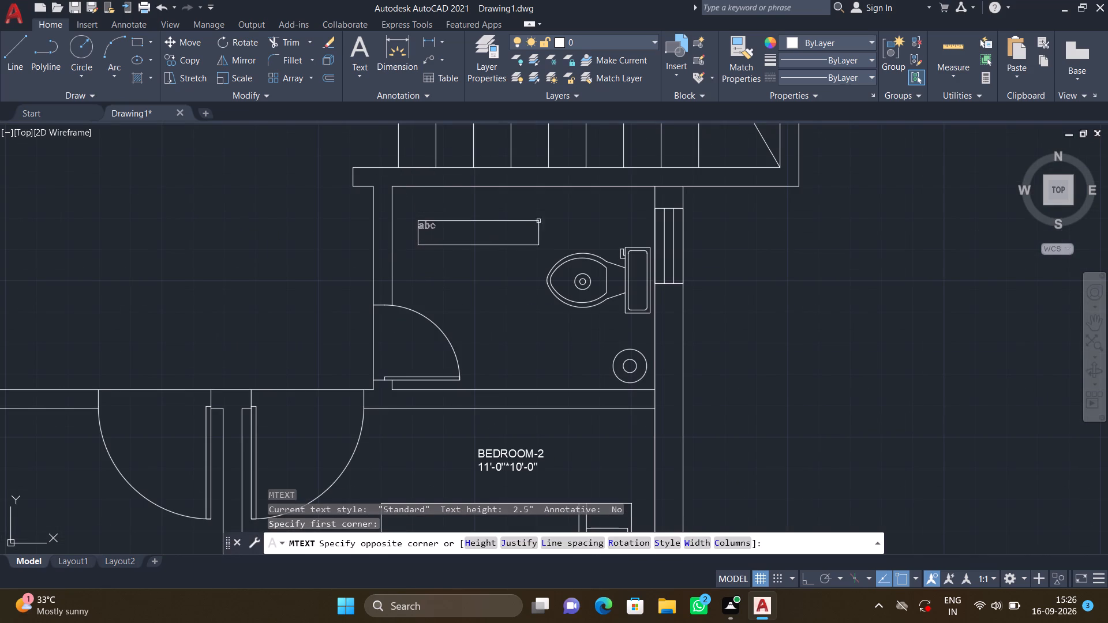
pyautogui.click(555, 203)
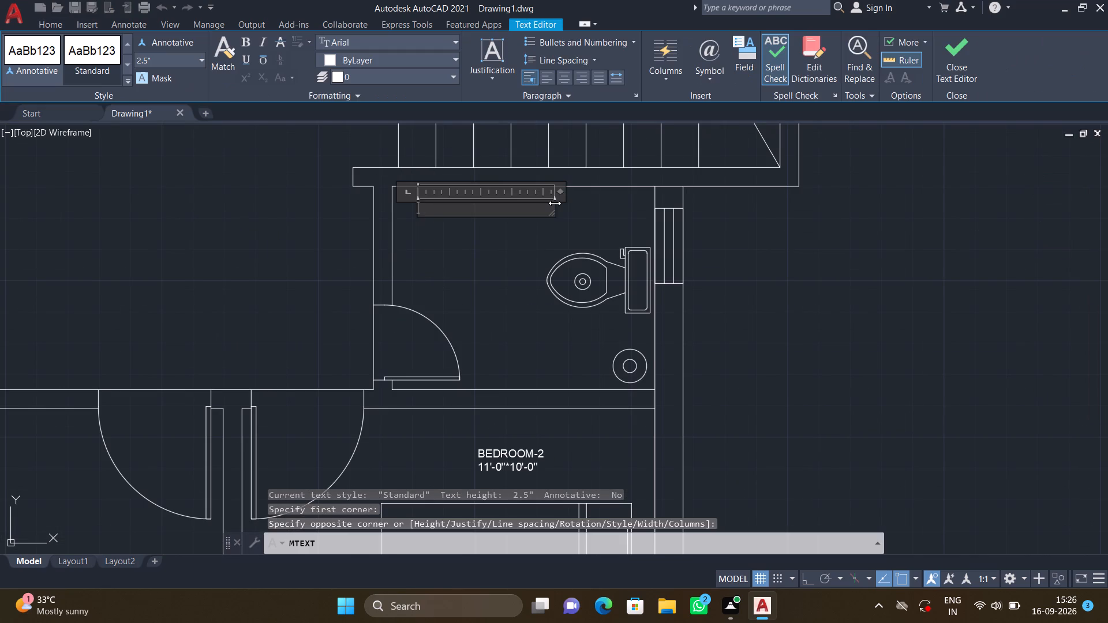
pyautogui.write('TOILET')
pyautogui.press('Return')
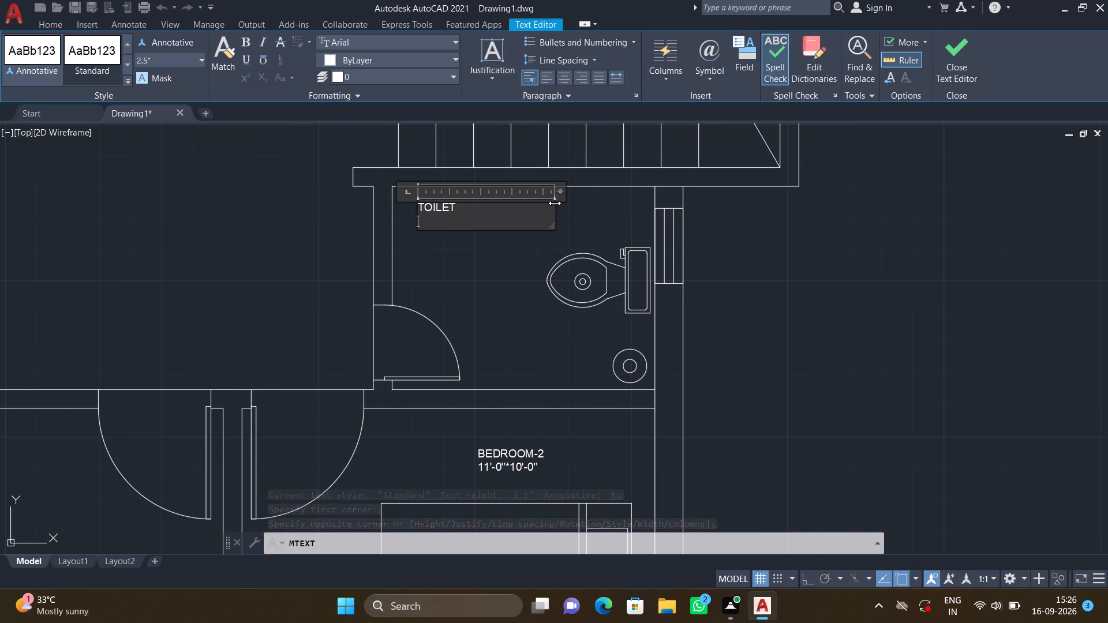
pyautogui.write("7'")
pyautogui.write('-0"')
pyautogui.press('*')
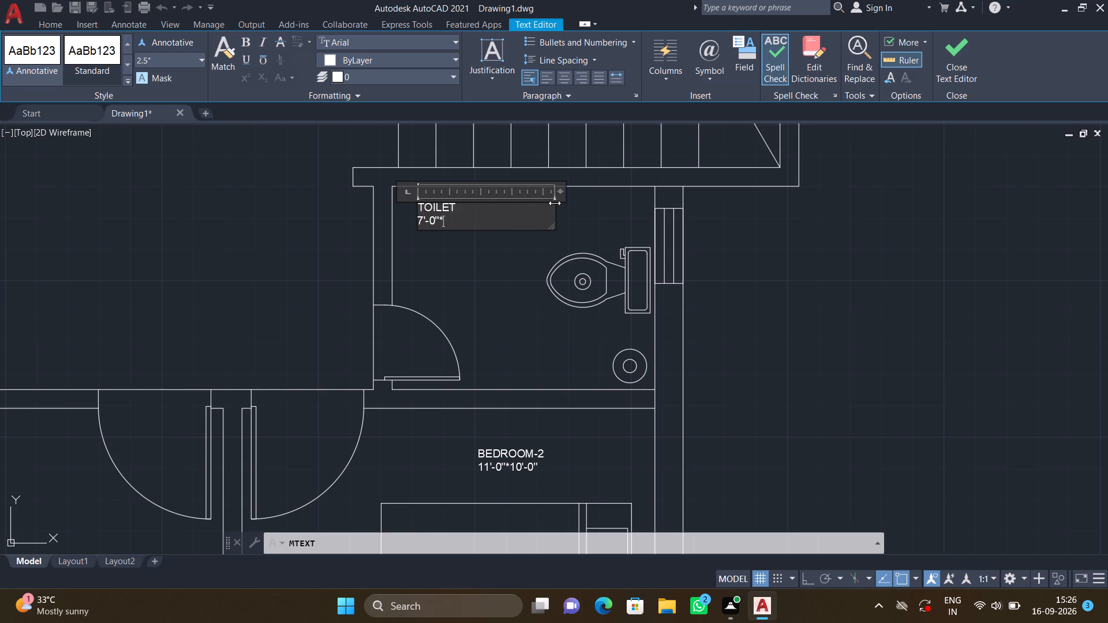
pyautogui.write("4'")
pyautogui.write('-0"')
pyautogui.press('Return')
pyautogui.press('Escape')
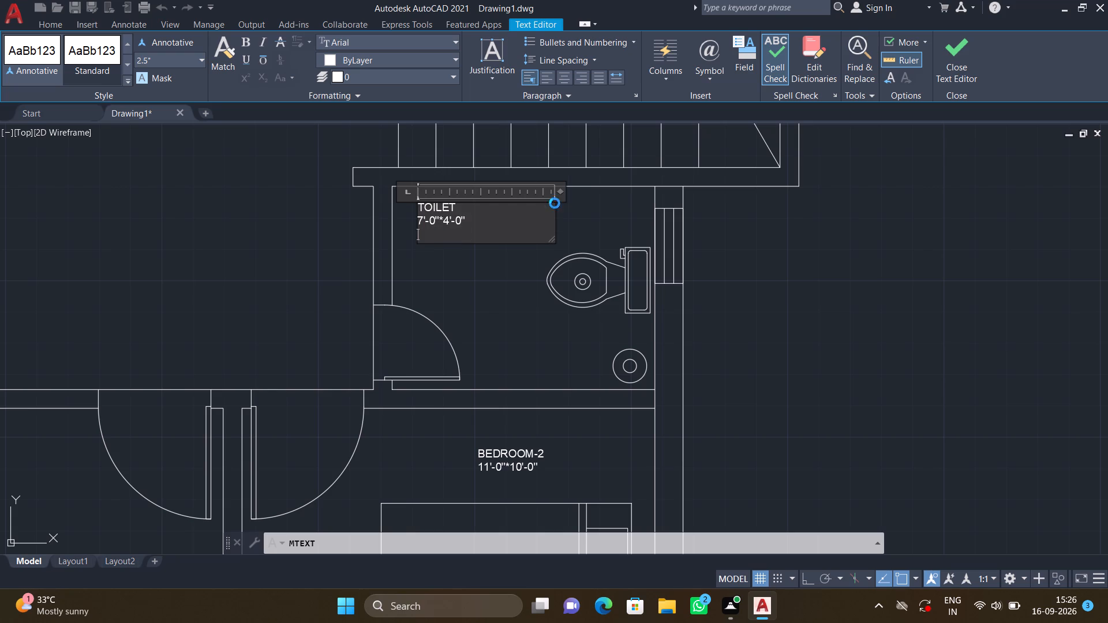
pyautogui.click(558, 301)
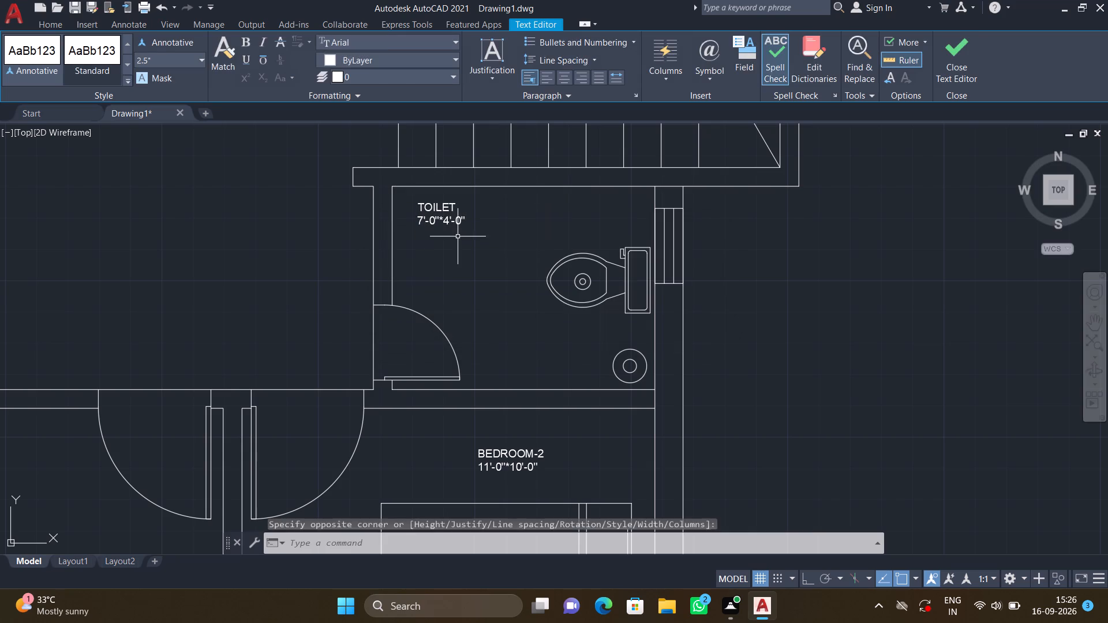
# Move the "TOILET" label southeast into the open floor just west of the WC.
pyautogui.press('m')
pyautogui.press('Return')
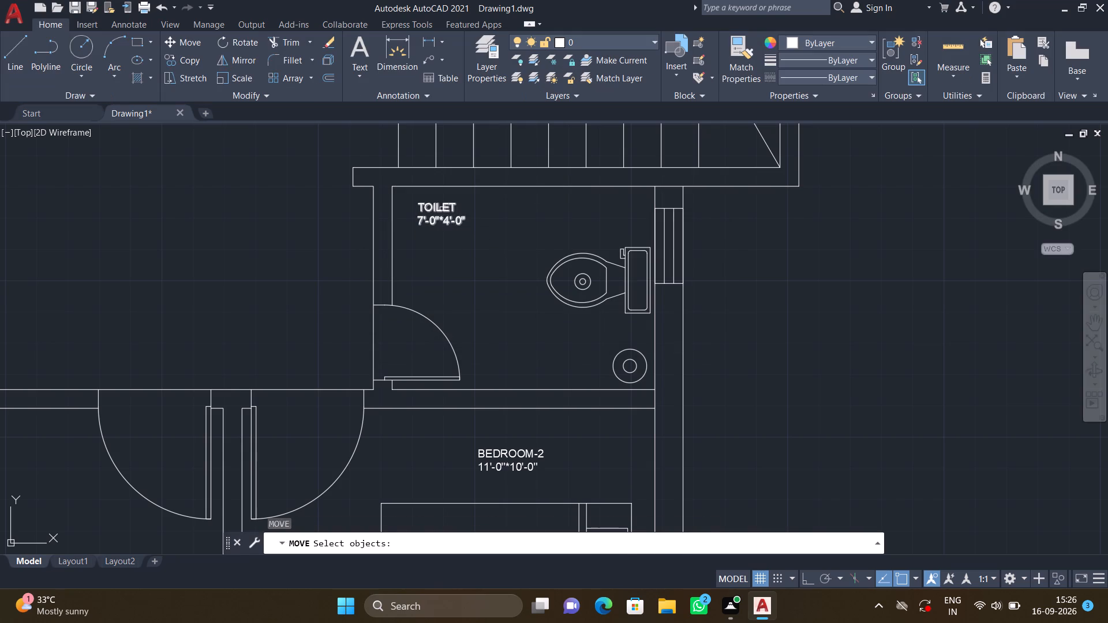
pyautogui.click(440, 205)
pyautogui.press('Return')
pyautogui.click(417, 201)
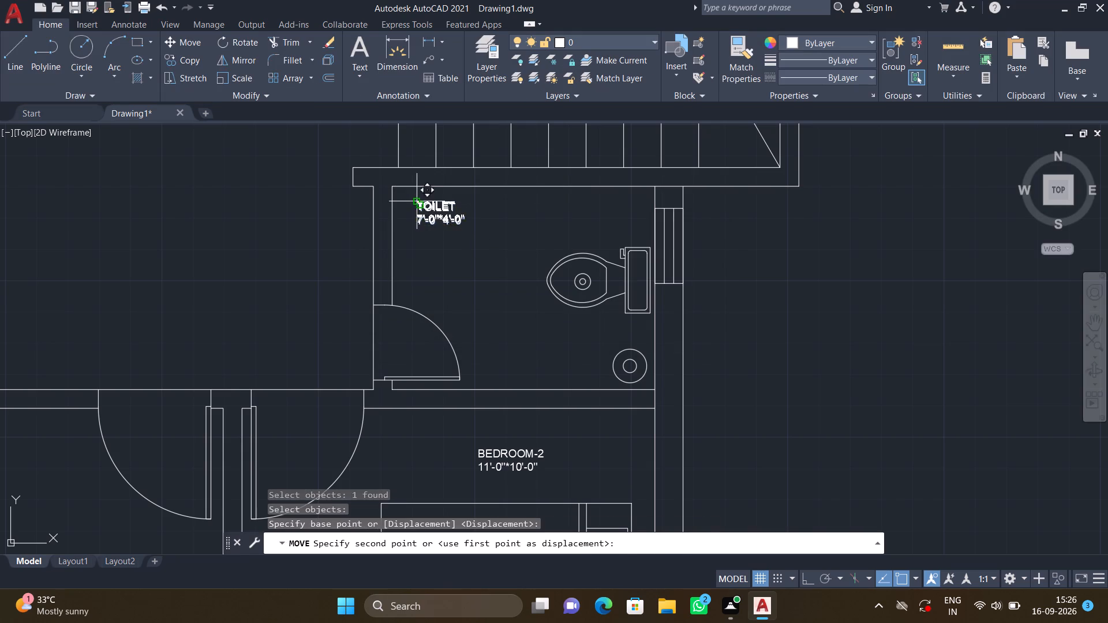
pyautogui.click(462, 271)
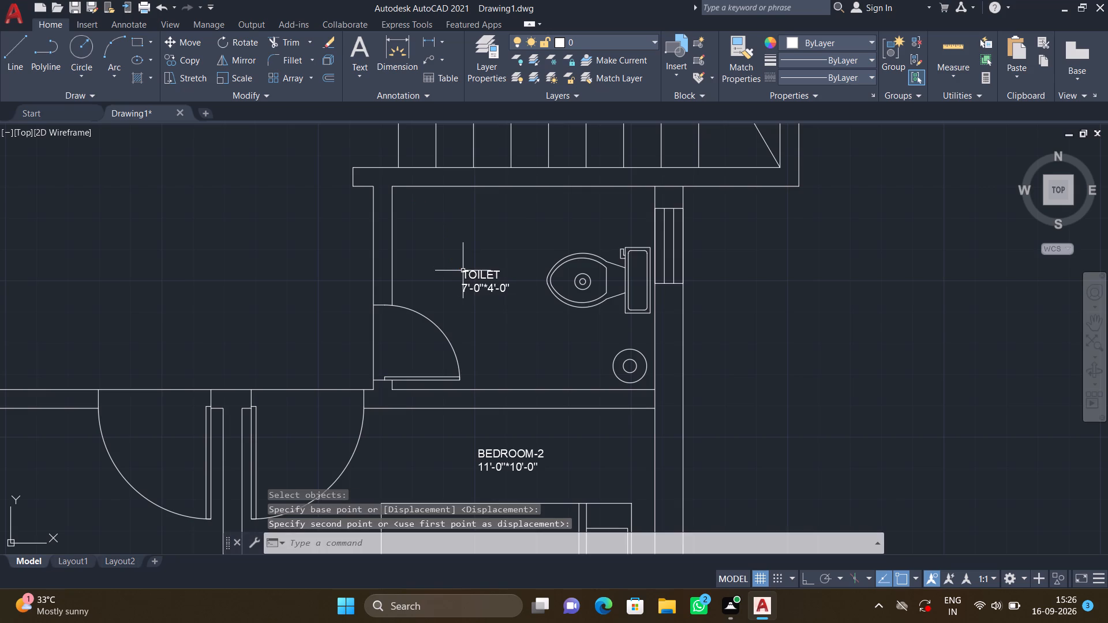
# Add the two-line multiline text "HALL" and "10'-11"*15'-9"" in the central hall west of the staircase.
pyautogui.scroll(-1, 444, 241)
pyautogui.scroll(-2, 243, 207)
pyautogui.moveTo(241, 207); pyautogui.dragTo(322, 367, button='middle')
pyautogui.write('MT')
pyautogui.press('Return')
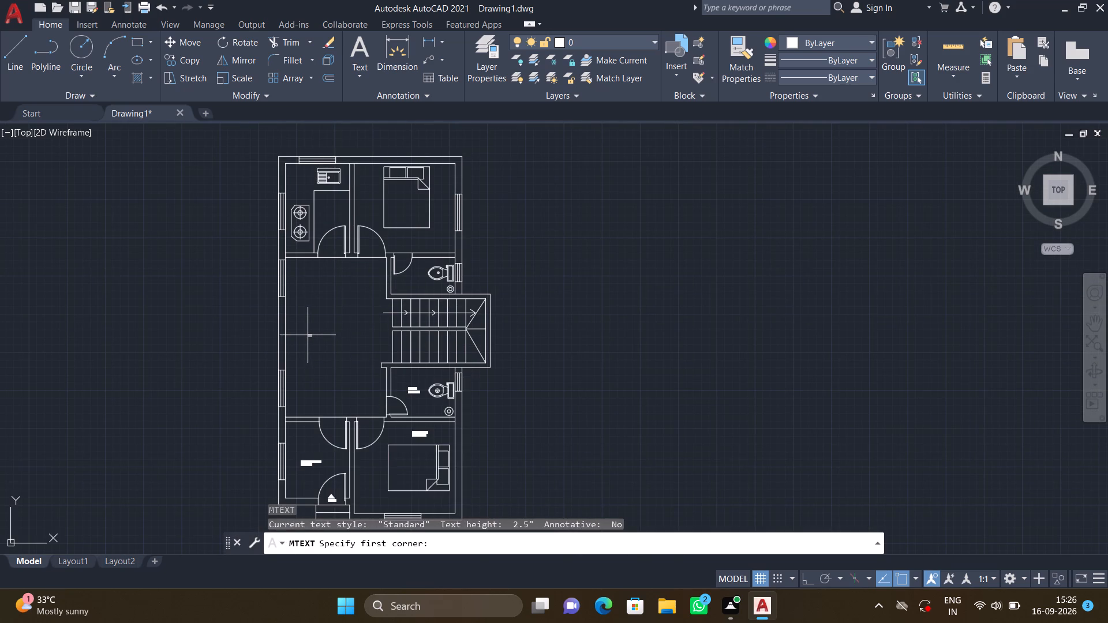
pyautogui.scroll(1, 308, 330)
pyautogui.click(300, 313)
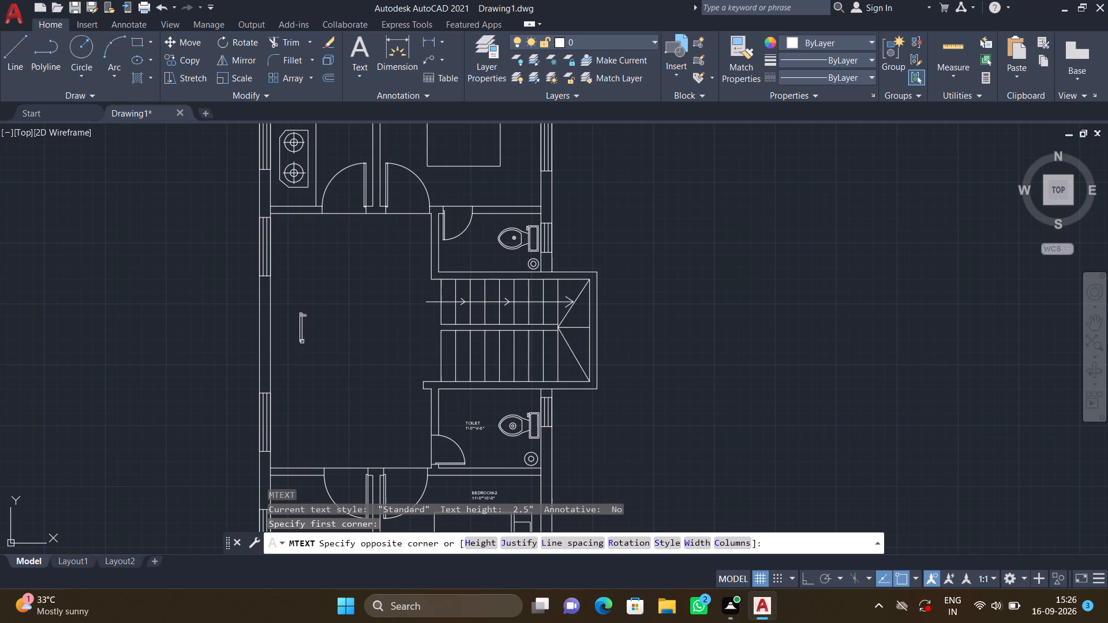
pyautogui.click(409, 373)
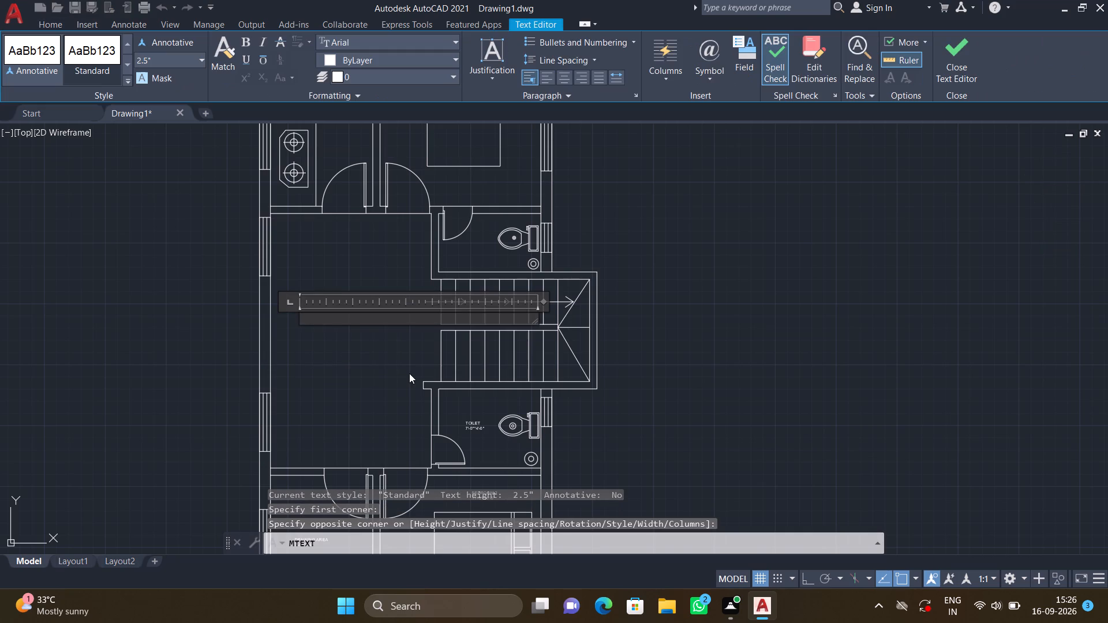
pyautogui.write('HALL')
pyautogui.press('Return')
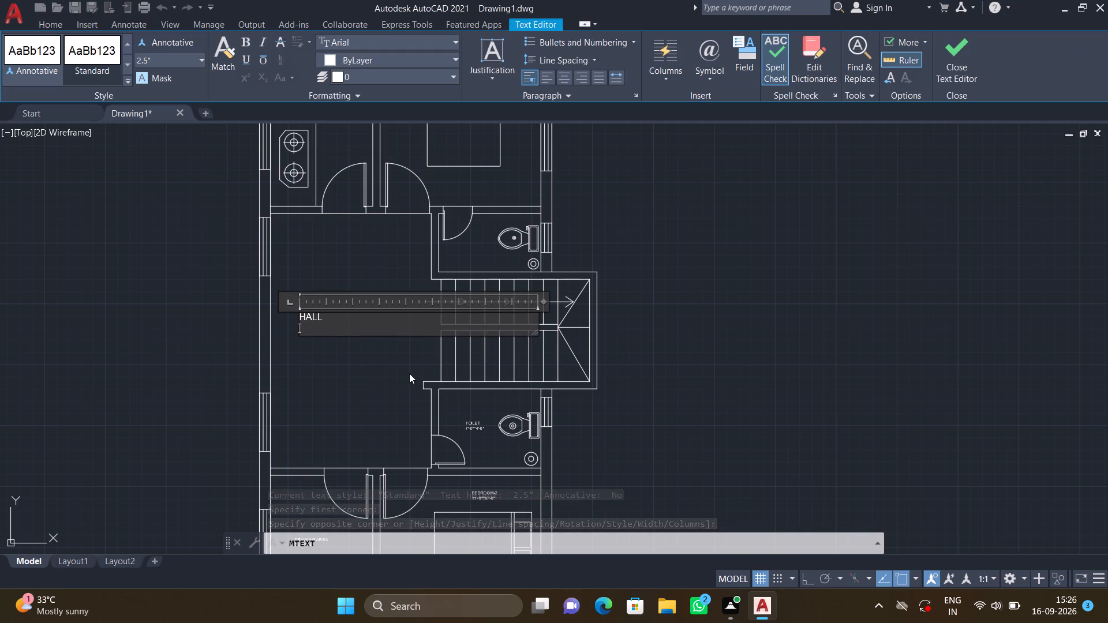
pyautogui.write("10'")
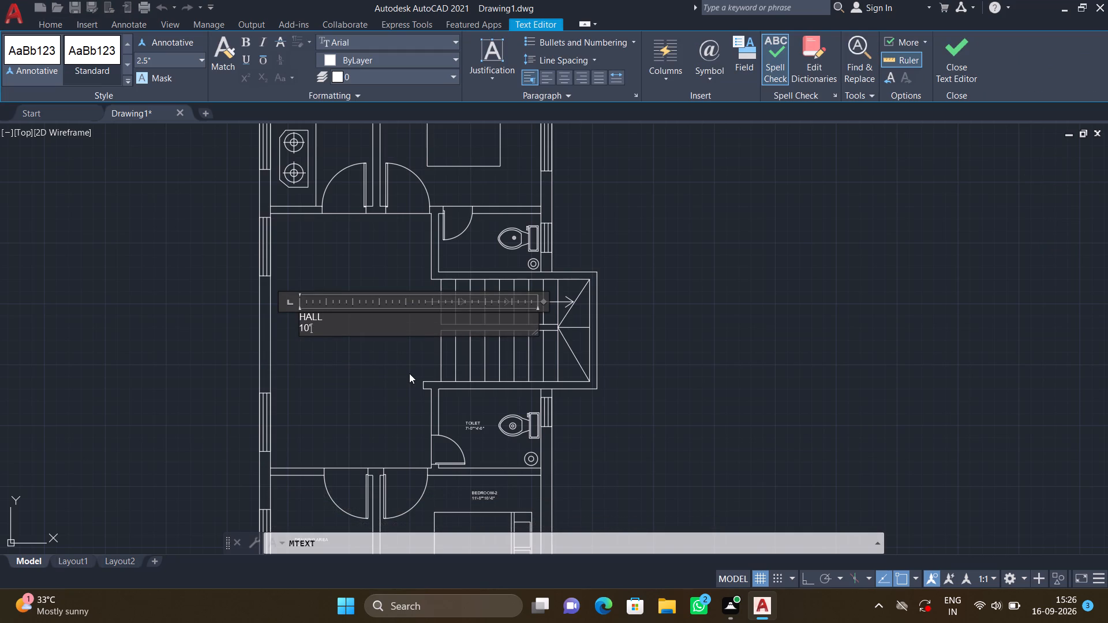
pyautogui.write('-11"')
pyautogui.press('*')
pyautogui.write("15'")
pyautogui.write('-9"')
pyautogui.press('Return')
pyautogui.press('Escape')
pyautogui.click(582, 305)
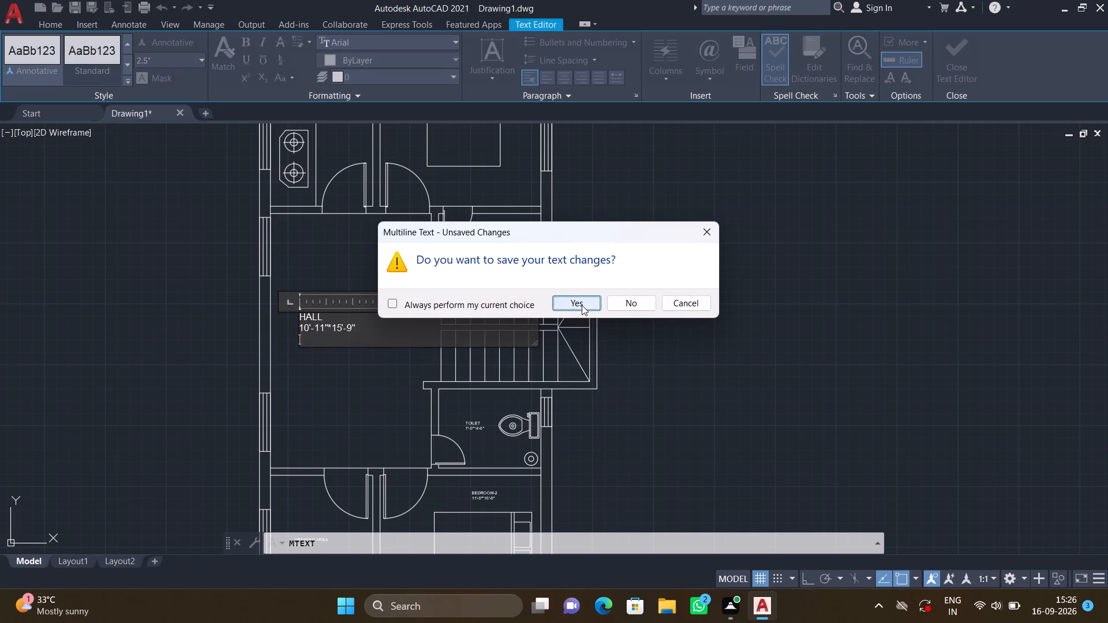
# Move the "HALL" label from its place near the hall's west wall.
pyautogui.scroll(3, 306, 329)
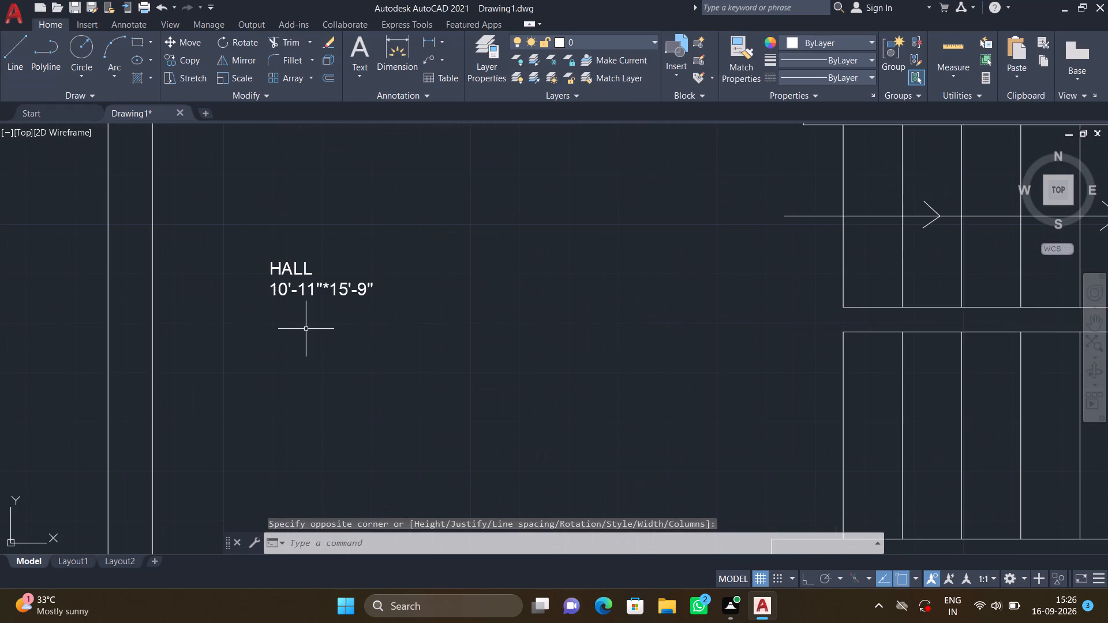
pyautogui.press('m')
pyautogui.press('Return')
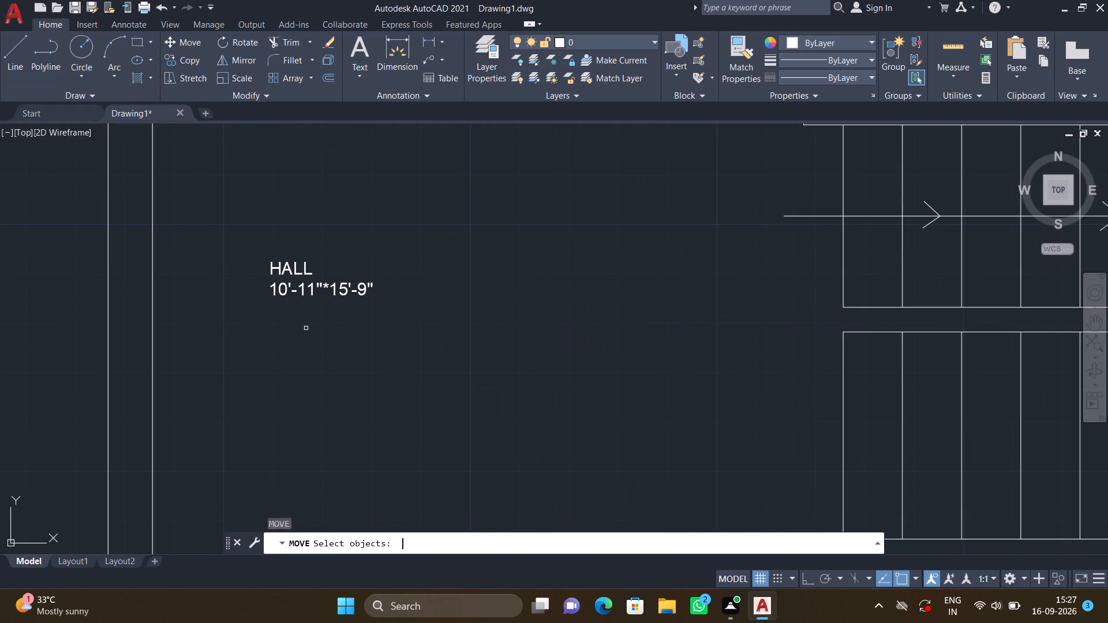
# Move the "HALL" label southeast to about the middle of the hall, west of the staircase.
pyautogui.click(287, 265)
pyautogui.press('Return')
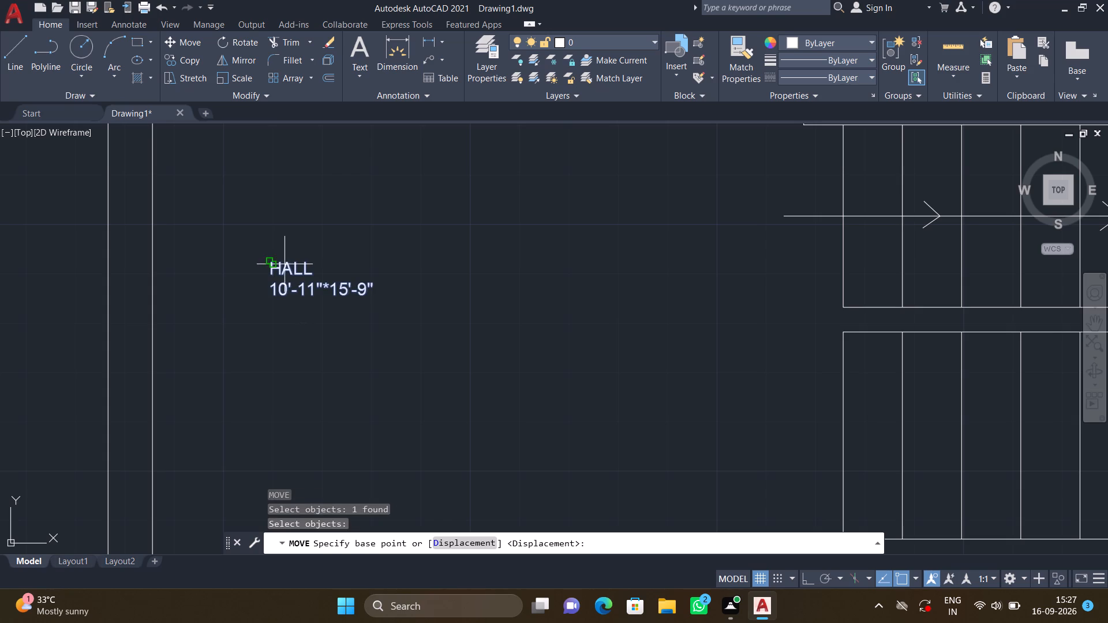
pyautogui.click(268, 262)
pyautogui.scroll(-3, 454, 161)
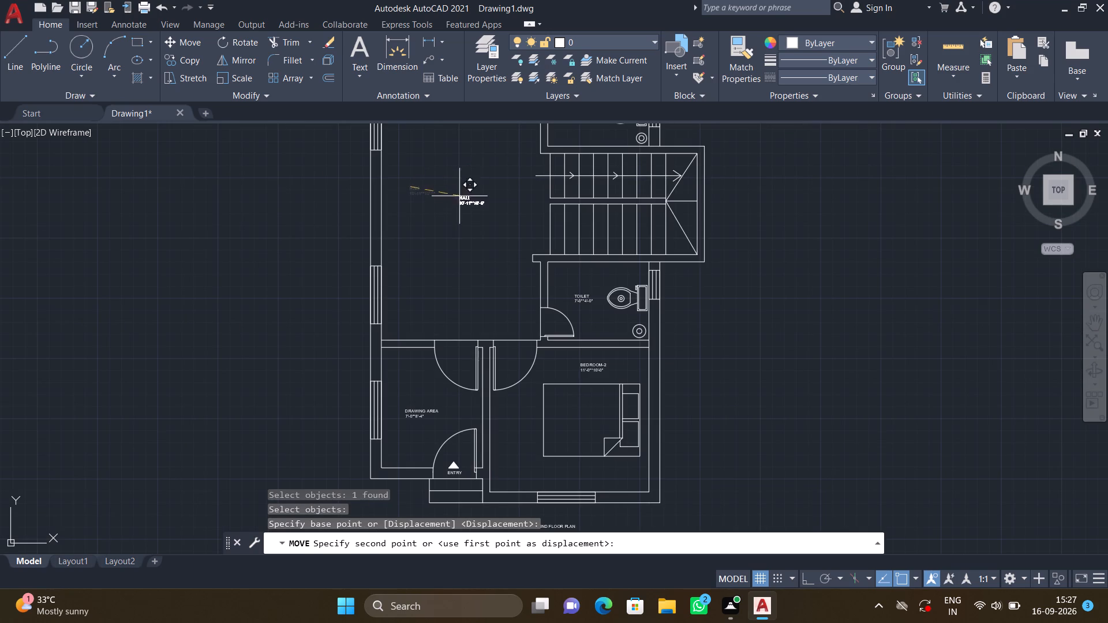
pyautogui.click(448, 209)
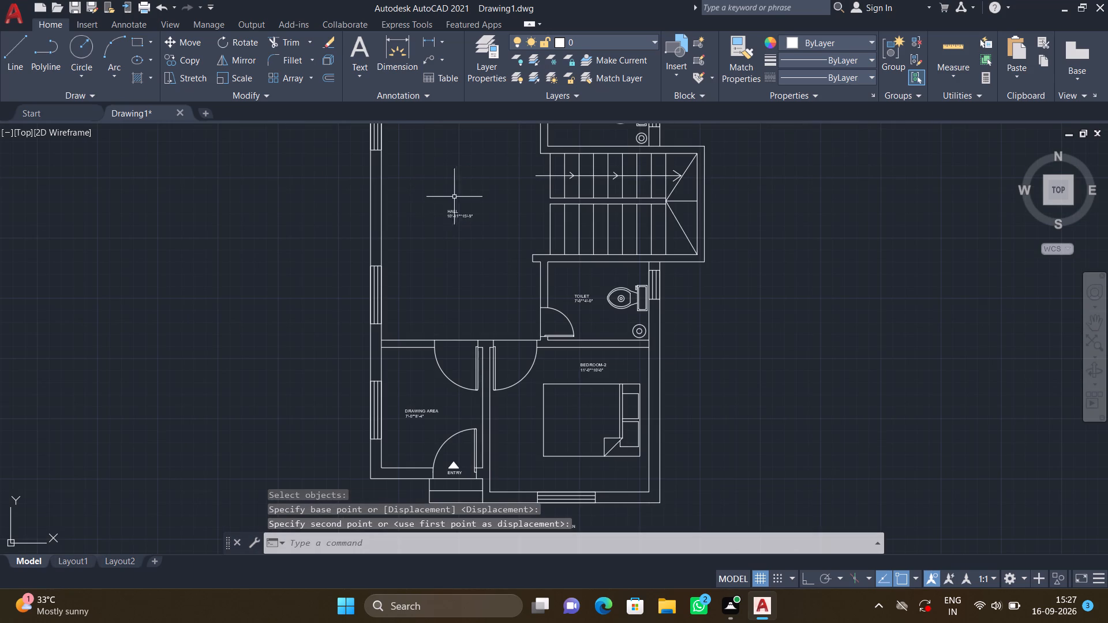
# Add the two-line multiline text "TOILET" and "7'-0"*4'-0"" below the door swing in the toilet north of the staircase.
pyautogui.scroll(-2, 463, 192)
pyautogui.moveTo(461, 190); pyautogui.dragTo(403, 245, button='middle')
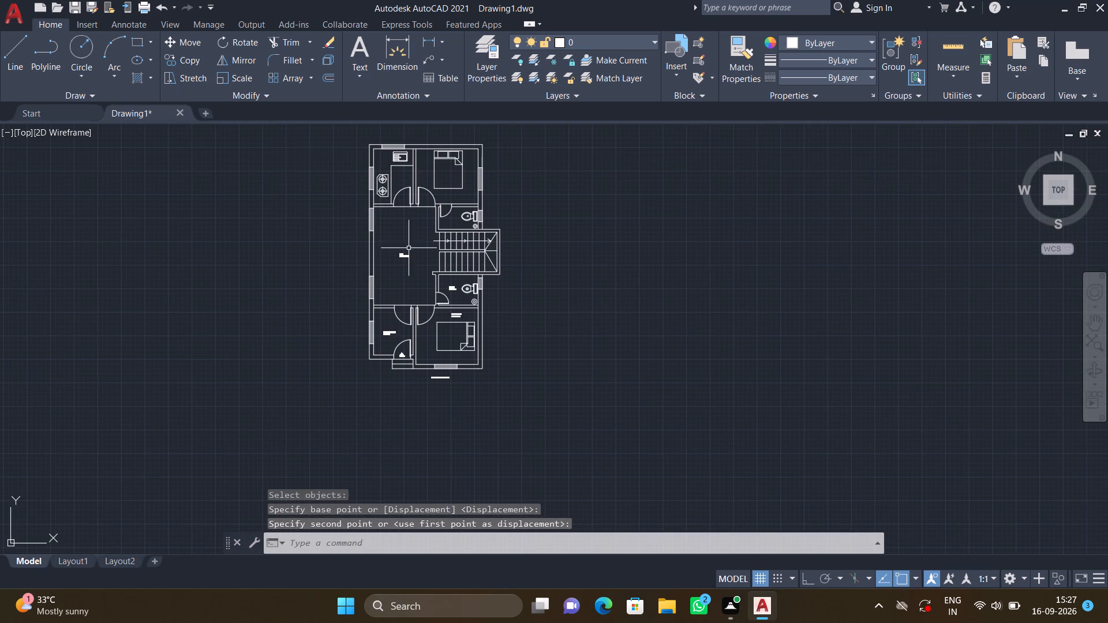
pyautogui.scroll(4, 457, 208)
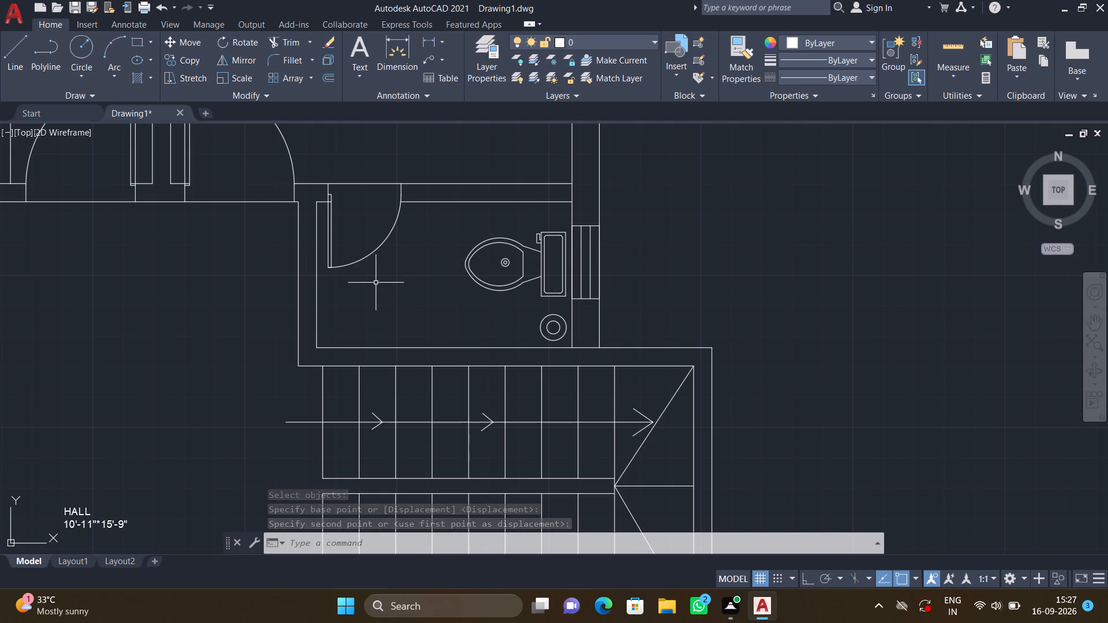
pyautogui.write('MT')
pyautogui.press('Return')
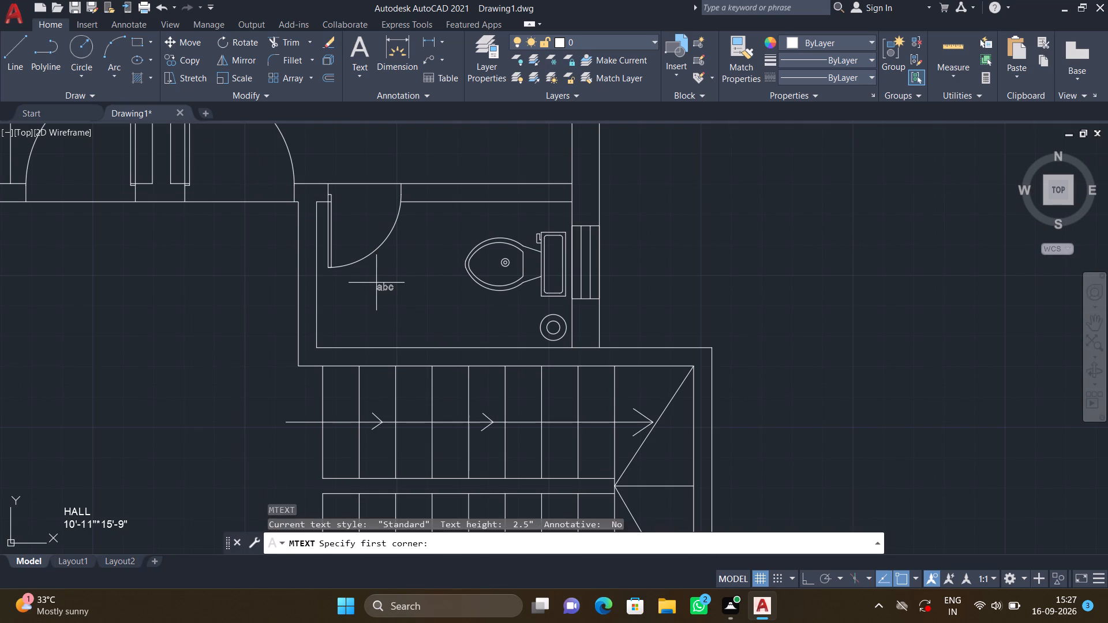
pyautogui.click(350, 276)
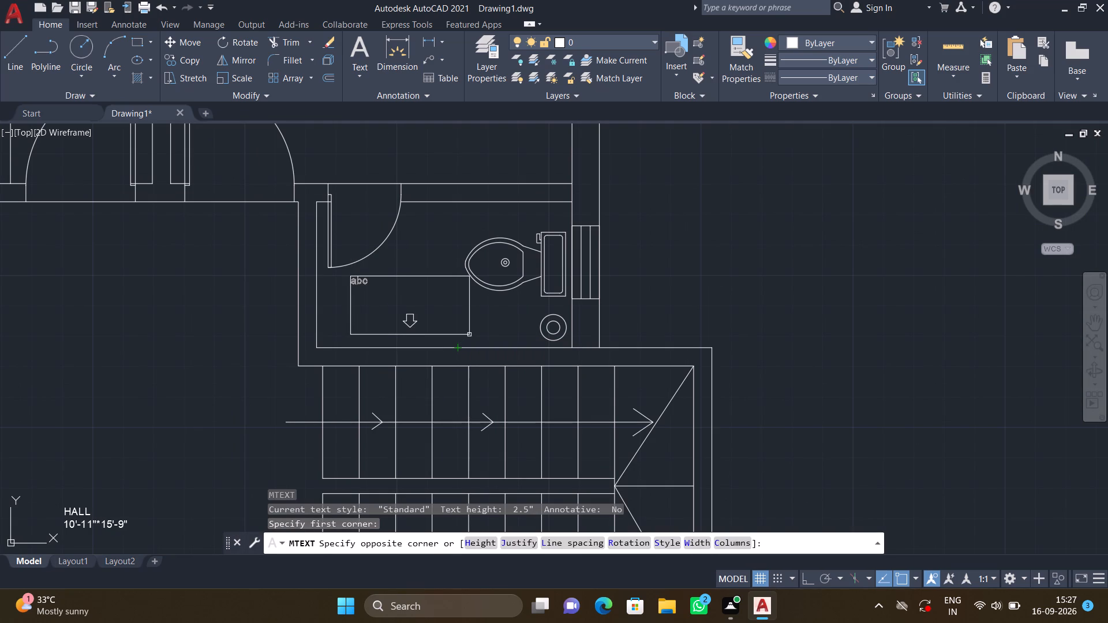
pyautogui.click(469, 335)
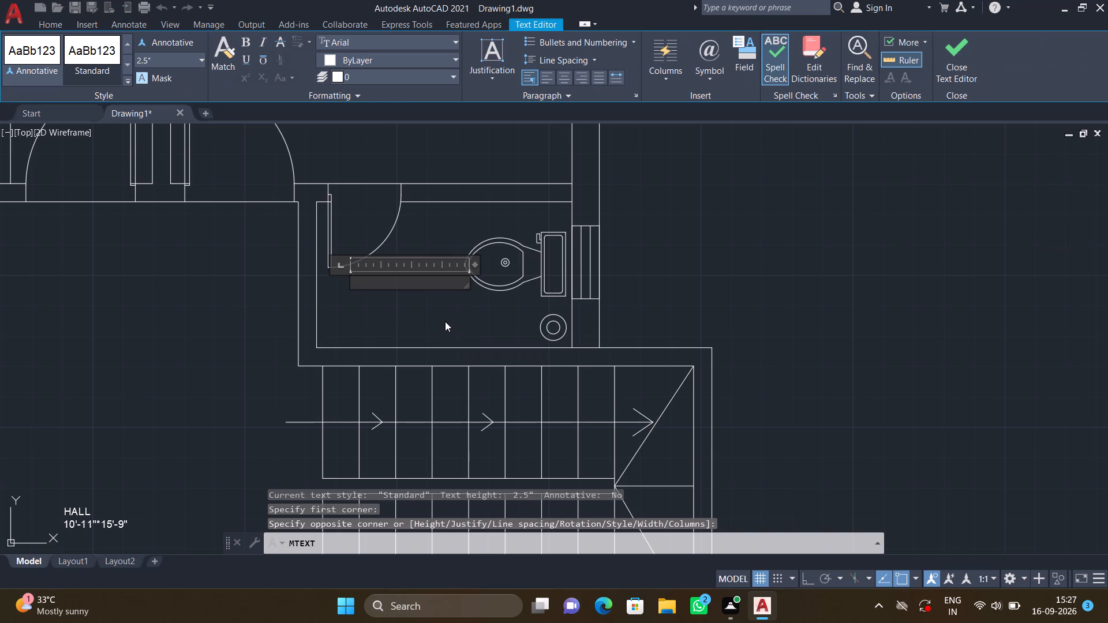
pyautogui.write('TOILET')
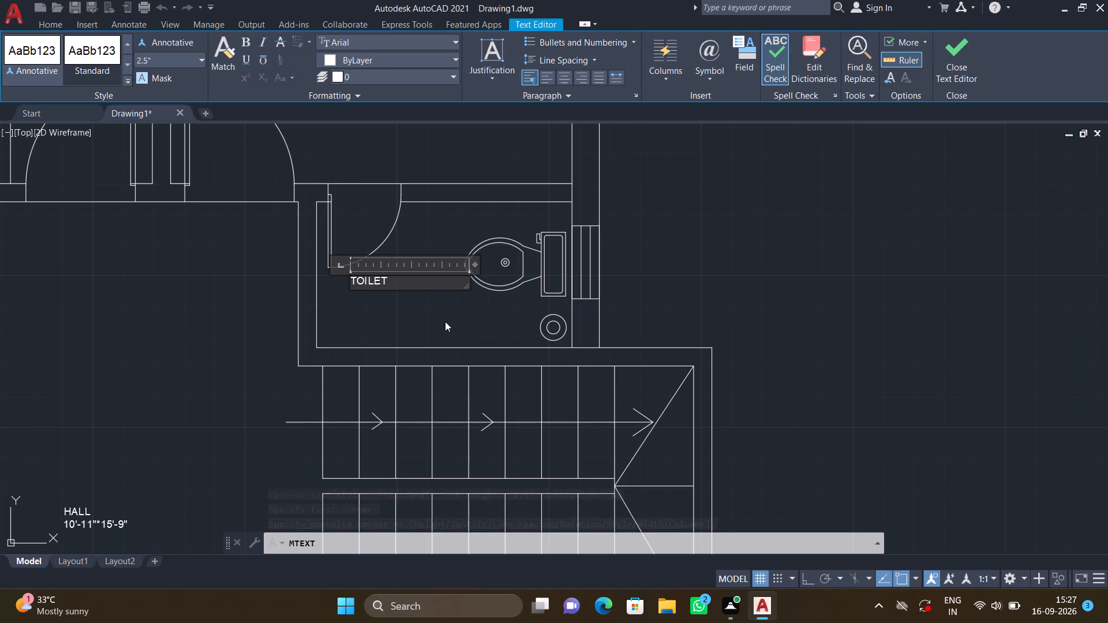
pyautogui.press('Return')
pyautogui.write("7'")
pyautogui.press('-')
pyautogui.write('0"')
pyautogui.press('*')
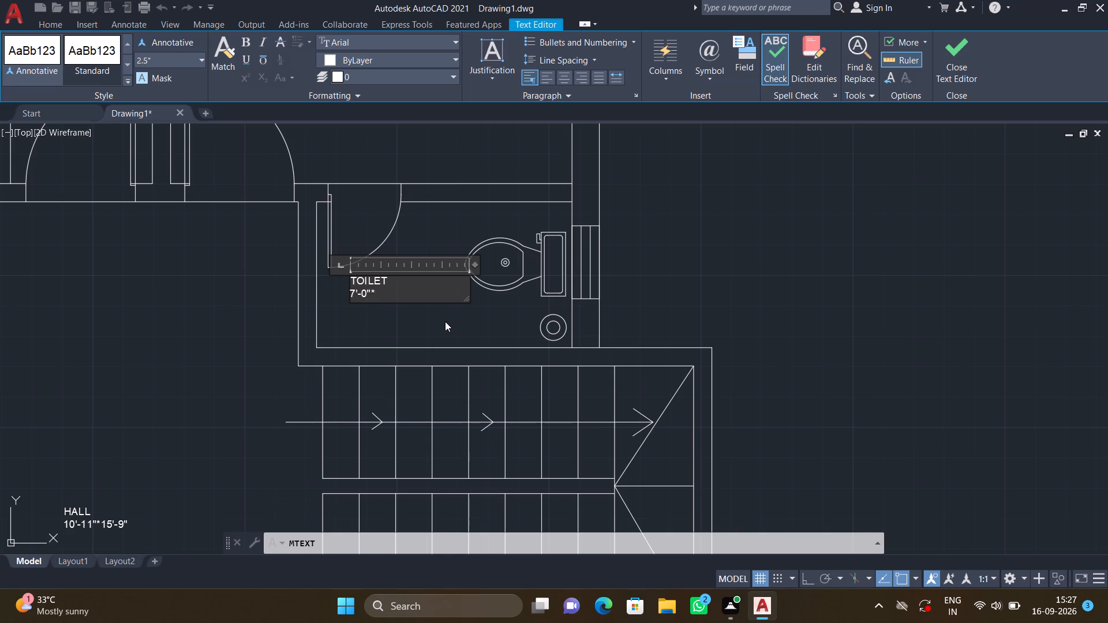
pyautogui.write("4'")
pyautogui.press('-')
pyautogui.write('0"{')
pyautogui.press('BackSpace')
pyautogui.press('Return')
pyautogui.press('Escape')
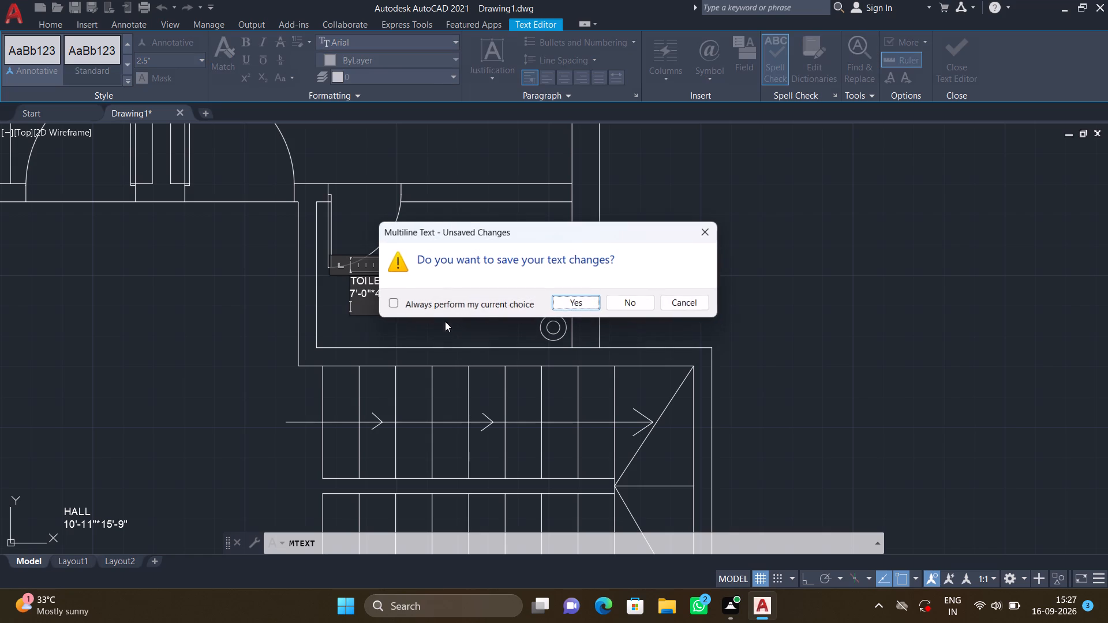
pyautogui.click(585, 299)
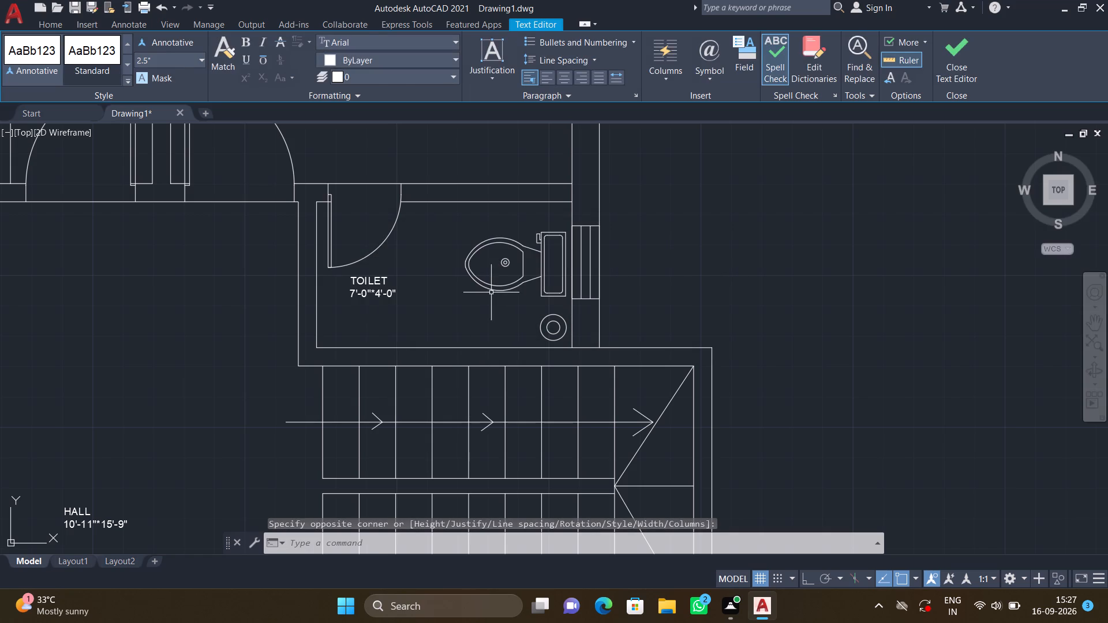
# Move the "TOILET" label north of the staircase southeast into the open floor southwest of the WC.
pyautogui.press('m')
pyautogui.press('Return')
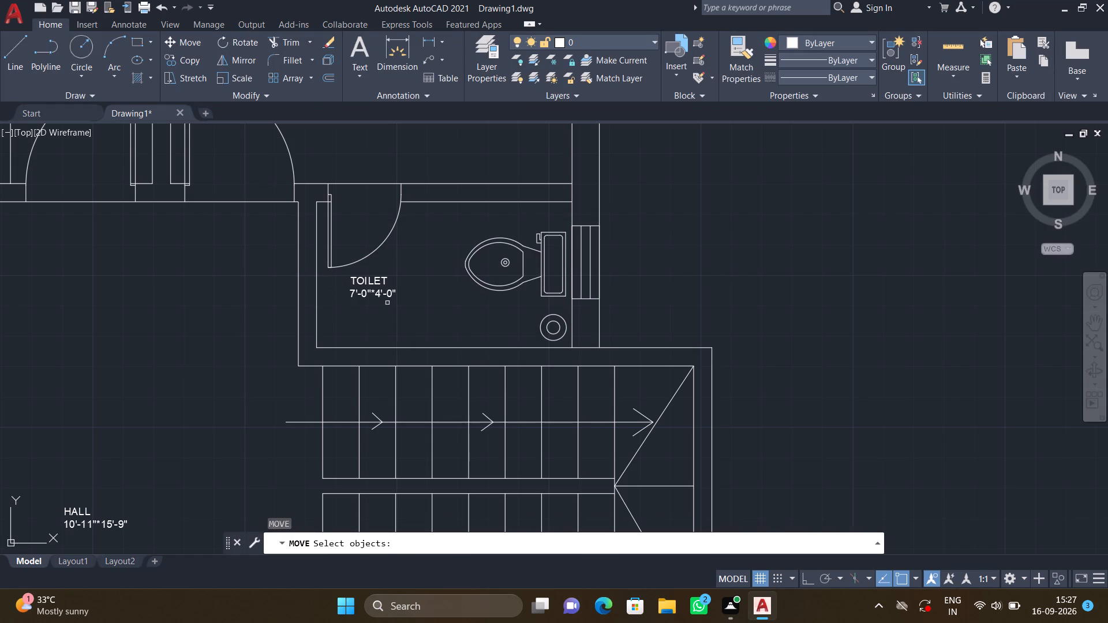
pyautogui.click(374, 286)
pyautogui.press('Return')
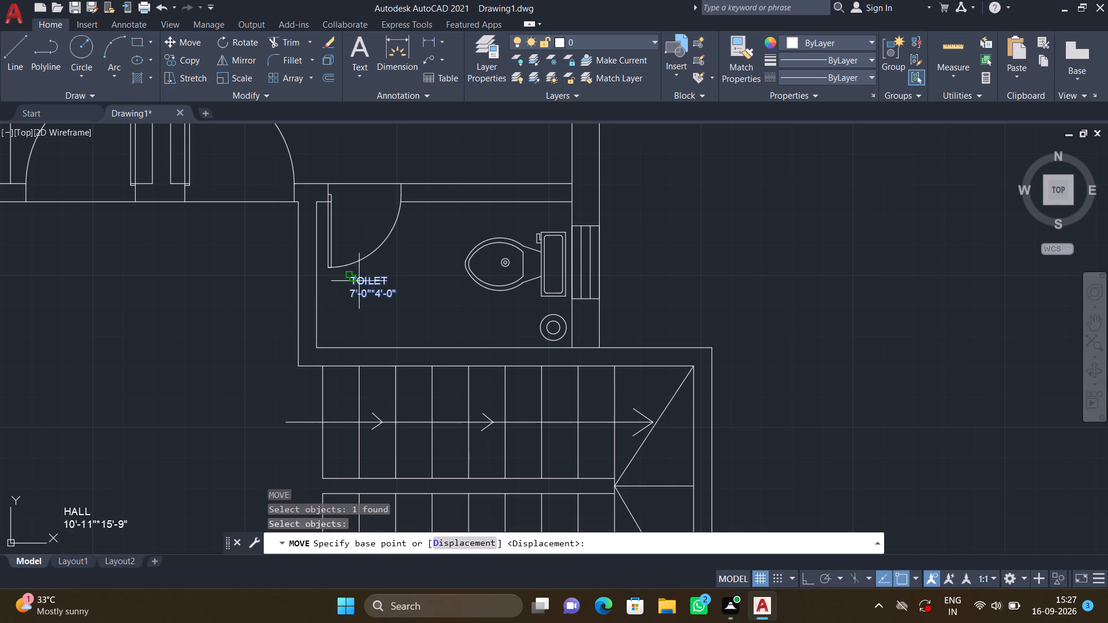
pyautogui.click(351, 273)
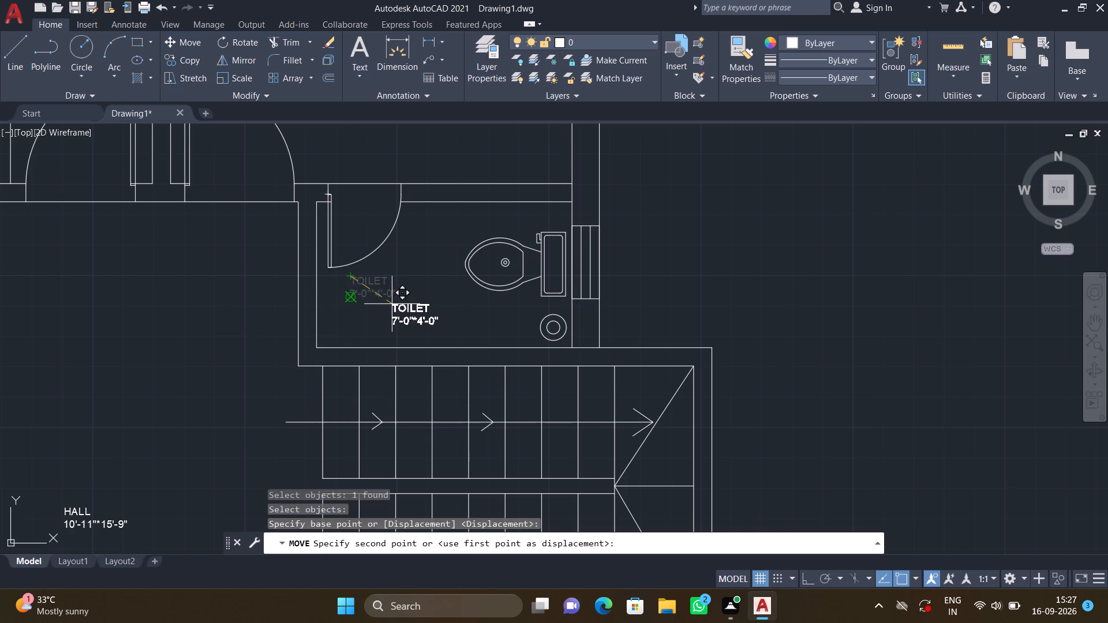
pyautogui.click(392, 304)
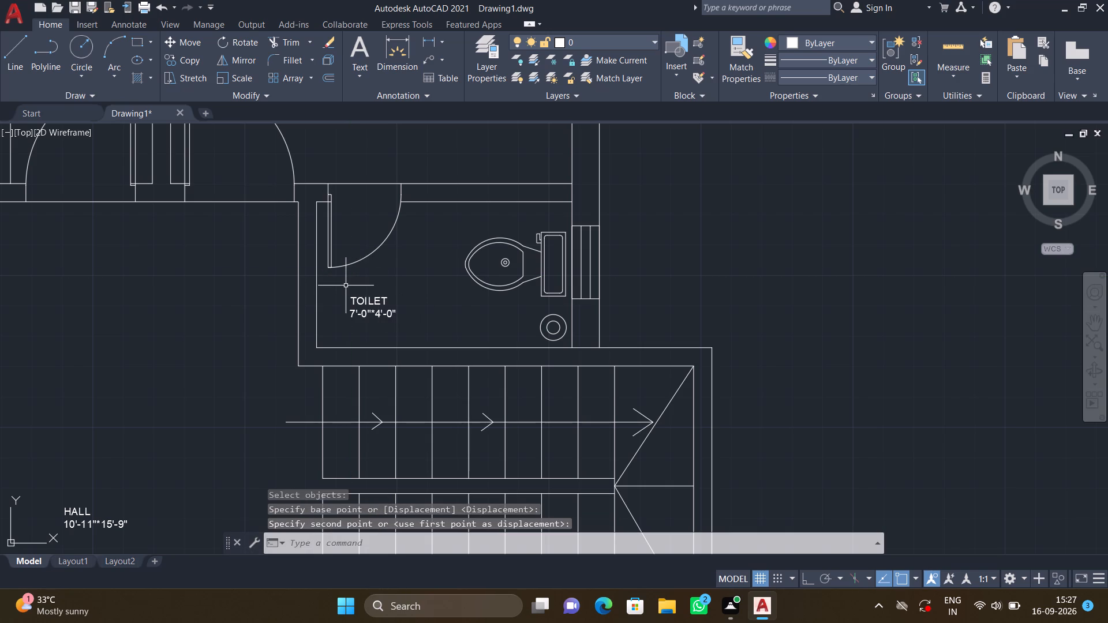
pyautogui.press('space')
pyautogui.click(353, 299)
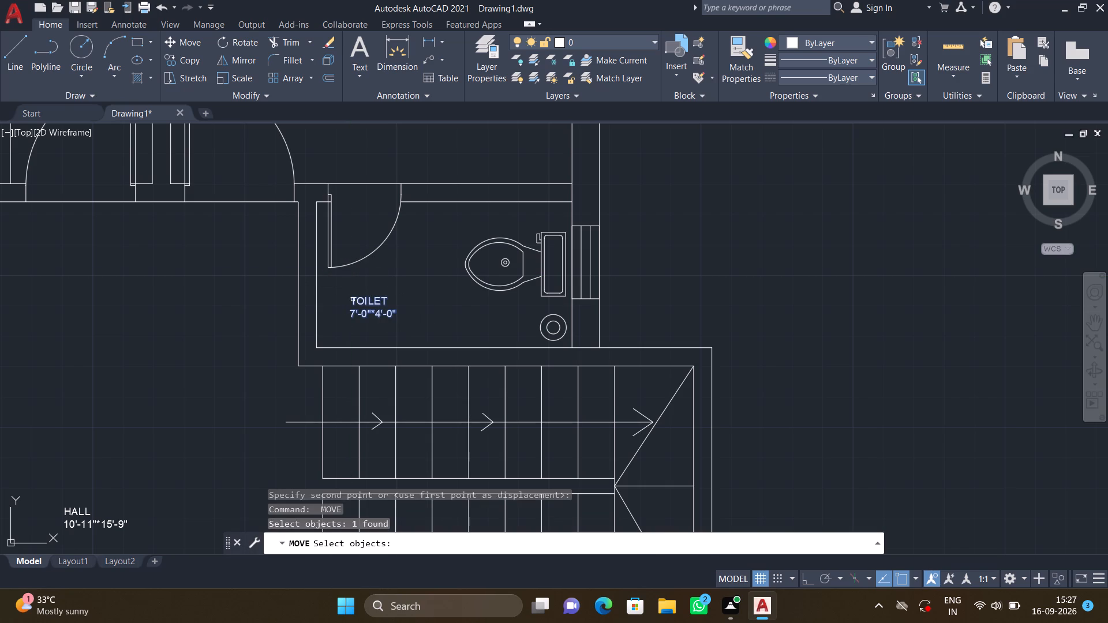
pyautogui.press('Return')
pyautogui.click(351, 292)
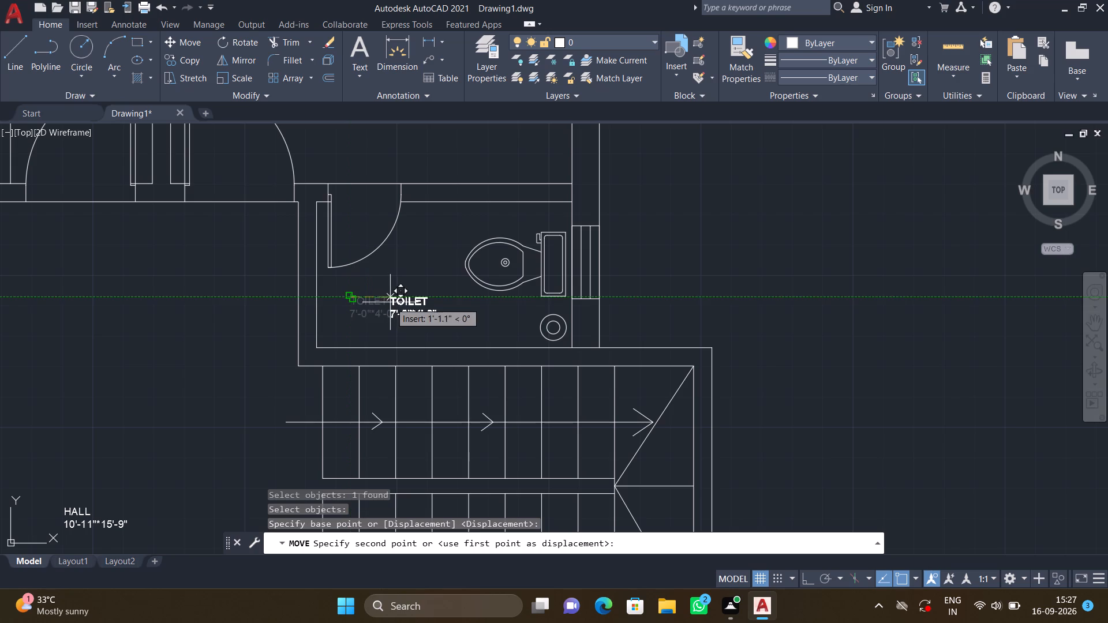
pyautogui.click(390, 302)
# Add the two-line multiline text "BEDROOM-1" and "11'-0"*9'-9"" just south of the bed in the northeast bedroom.
pyautogui.scroll(-2, 387, 294)
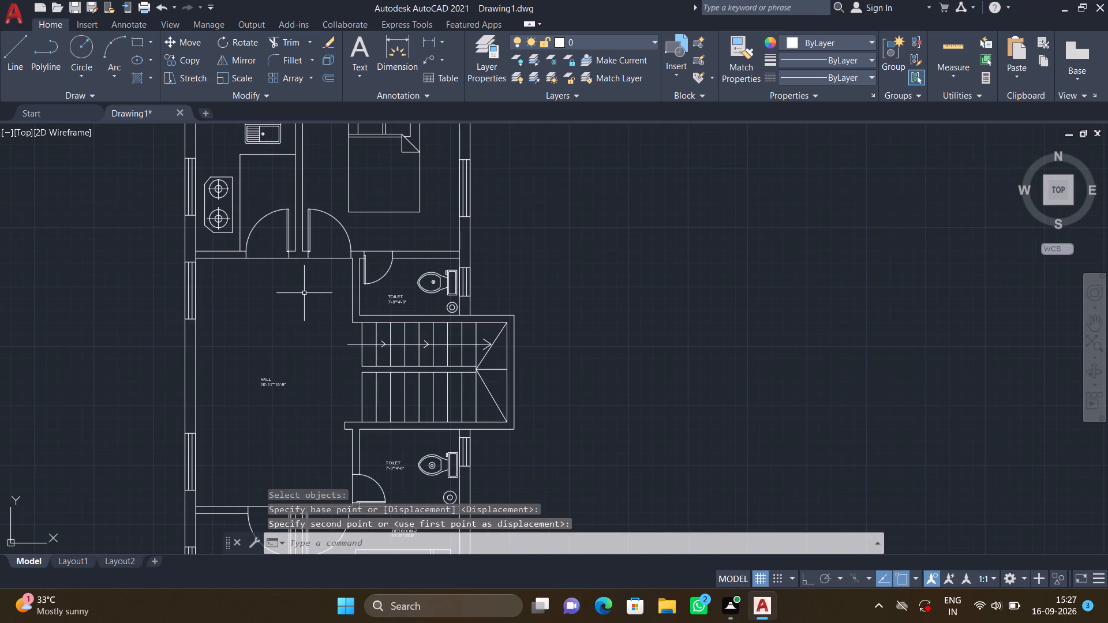
pyautogui.moveTo(302, 292); pyautogui.dragTo(290, 388, button='middle')
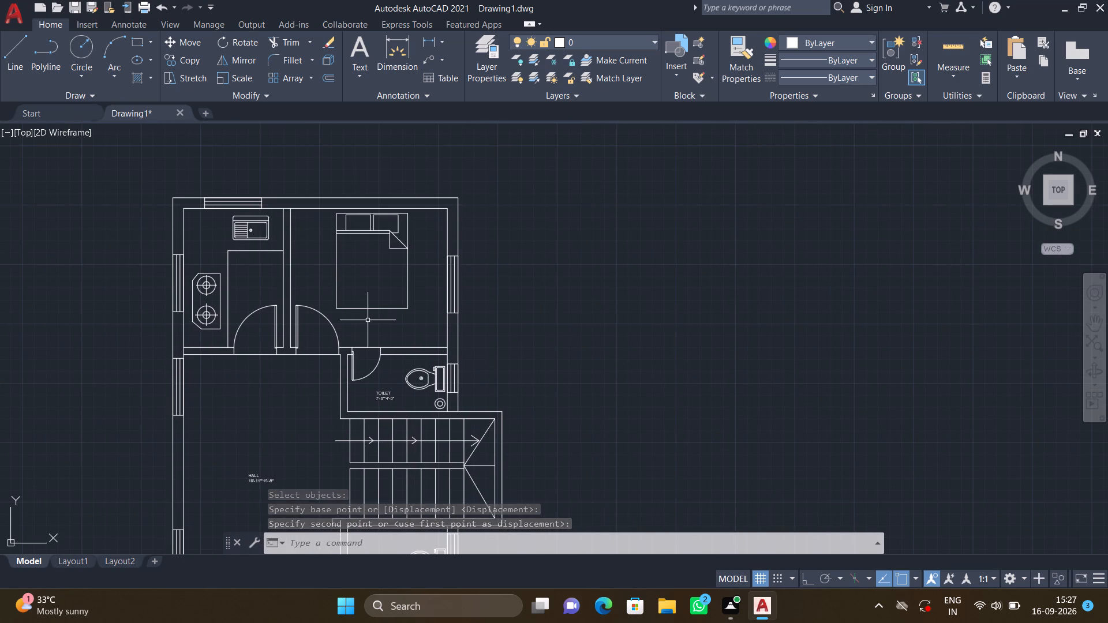
pyautogui.scroll(3, 369, 316)
pyautogui.write('MT')
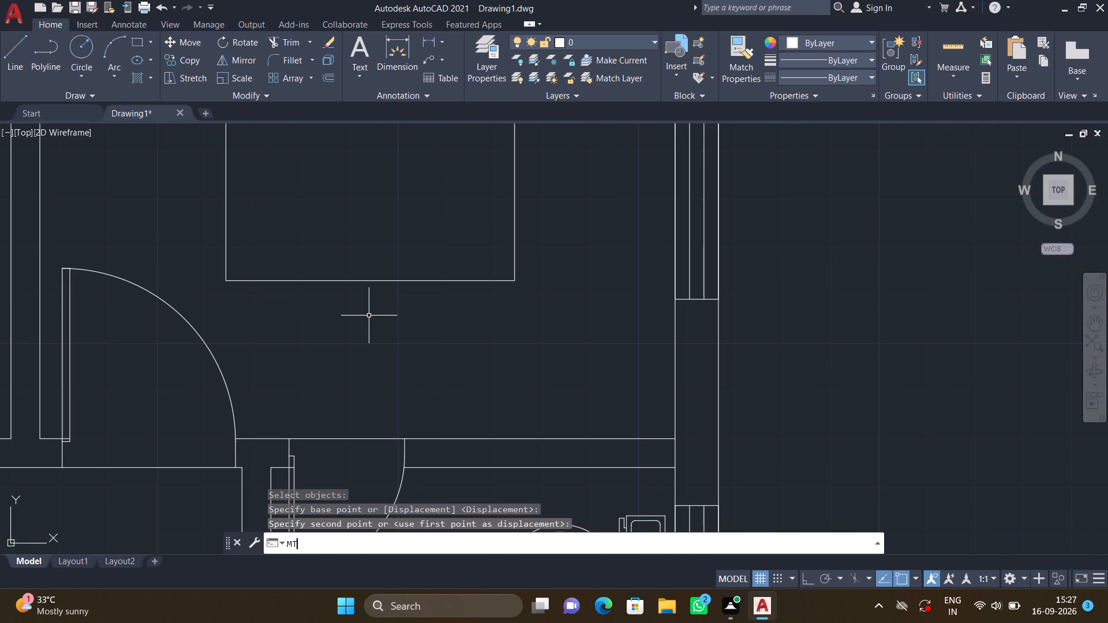
pyautogui.press('Return')
pyautogui.click(322, 310)
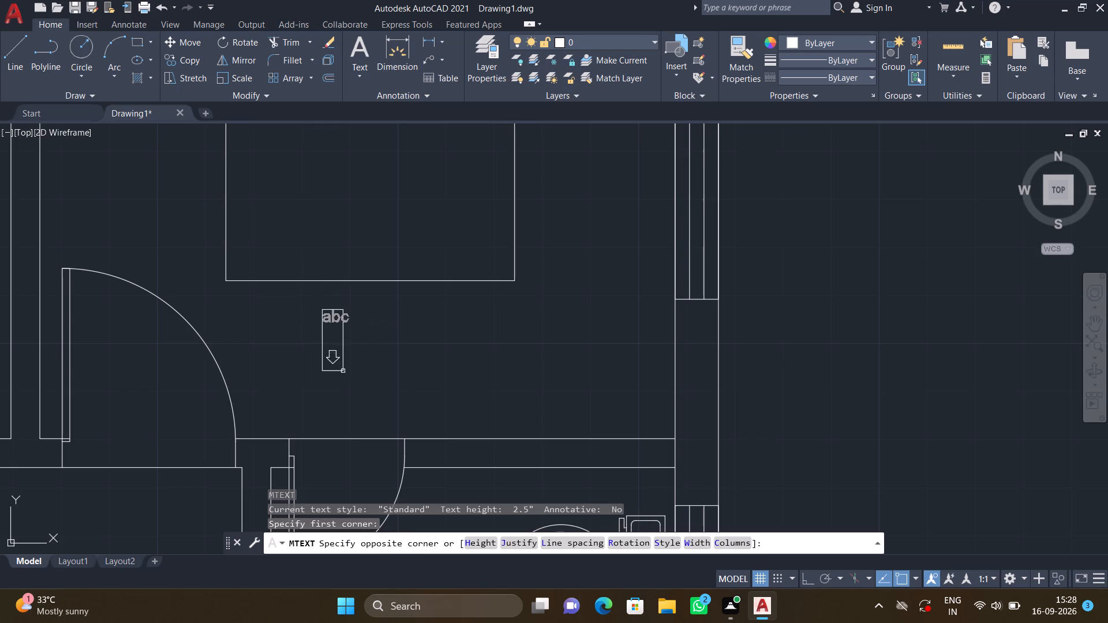
pyautogui.click(578, 416)
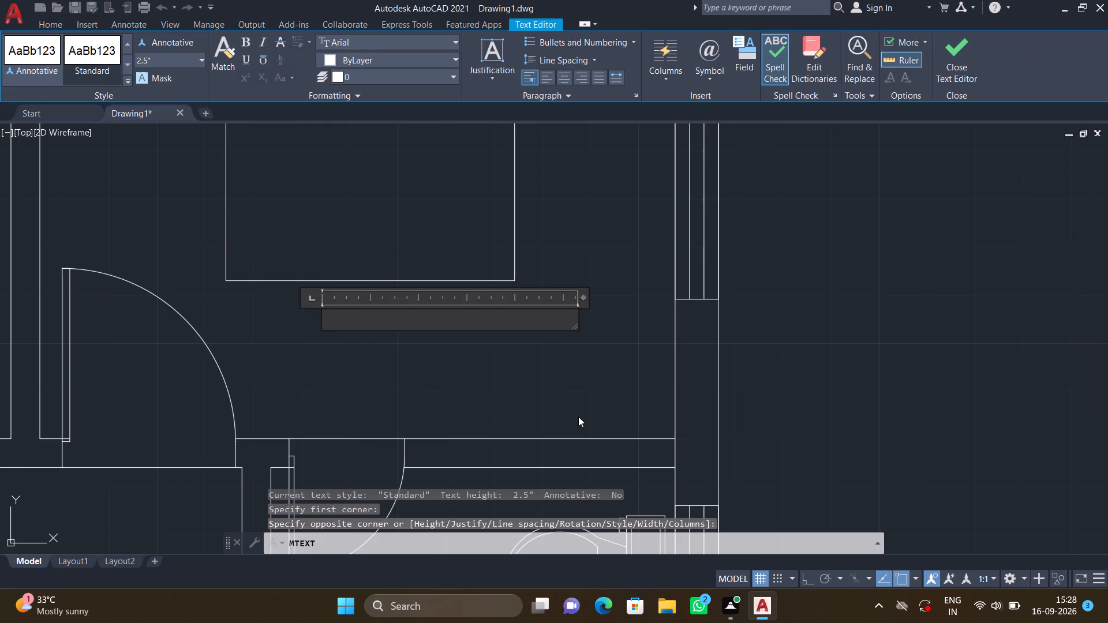
pyautogui.write('BEDROOM')
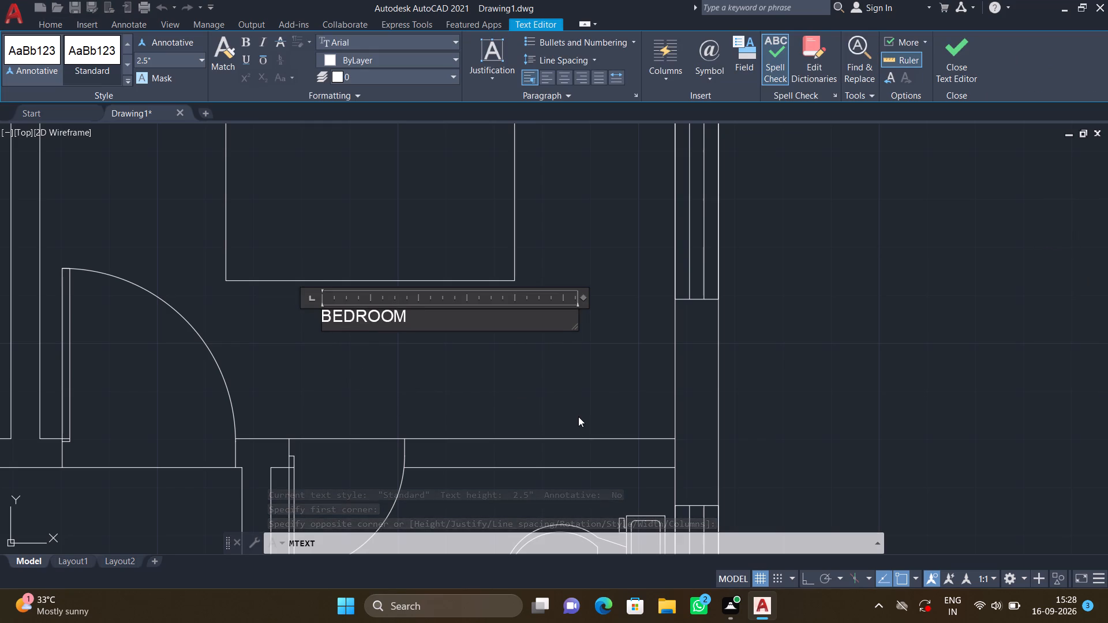
pyautogui.write('-1')
pyautogui.press('Return')
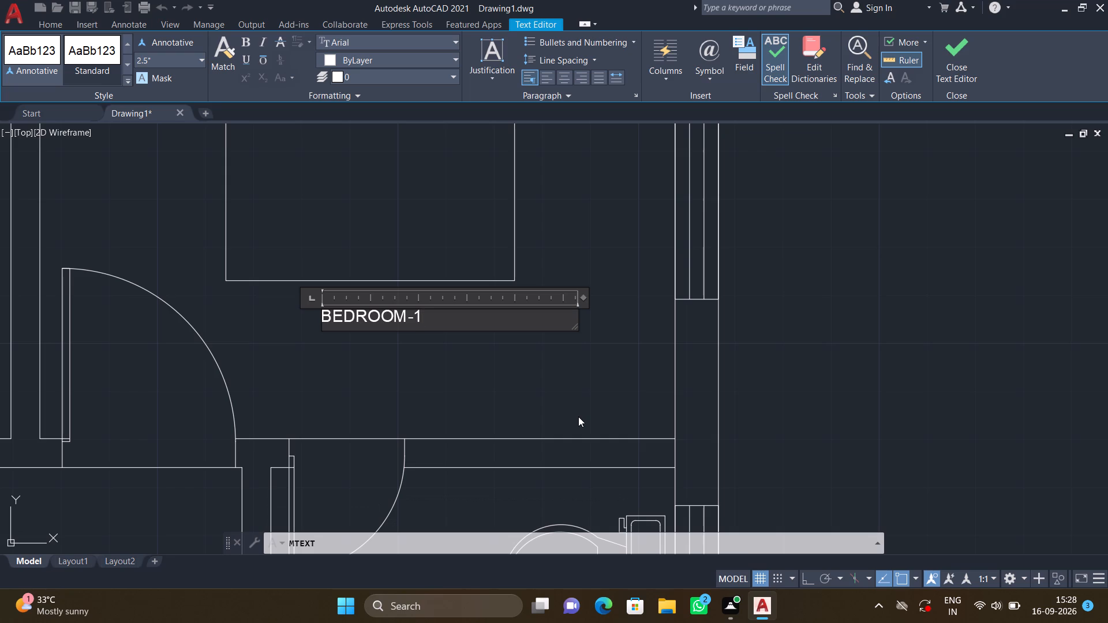
pyautogui.write("11'")
pyautogui.write('-0"')
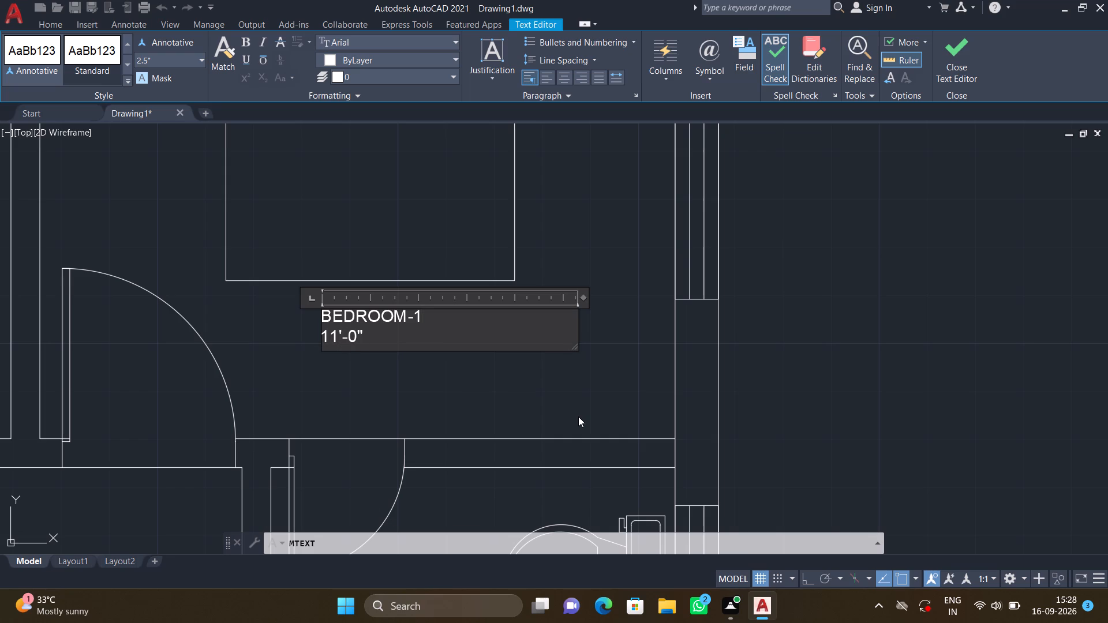
pyautogui.press('*')
pyautogui.write("9'")
pyautogui.write('-9')
pyautogui.hotkey('shift', '"')
pyautogui.press('Return')
pyautogui.press('Escape')
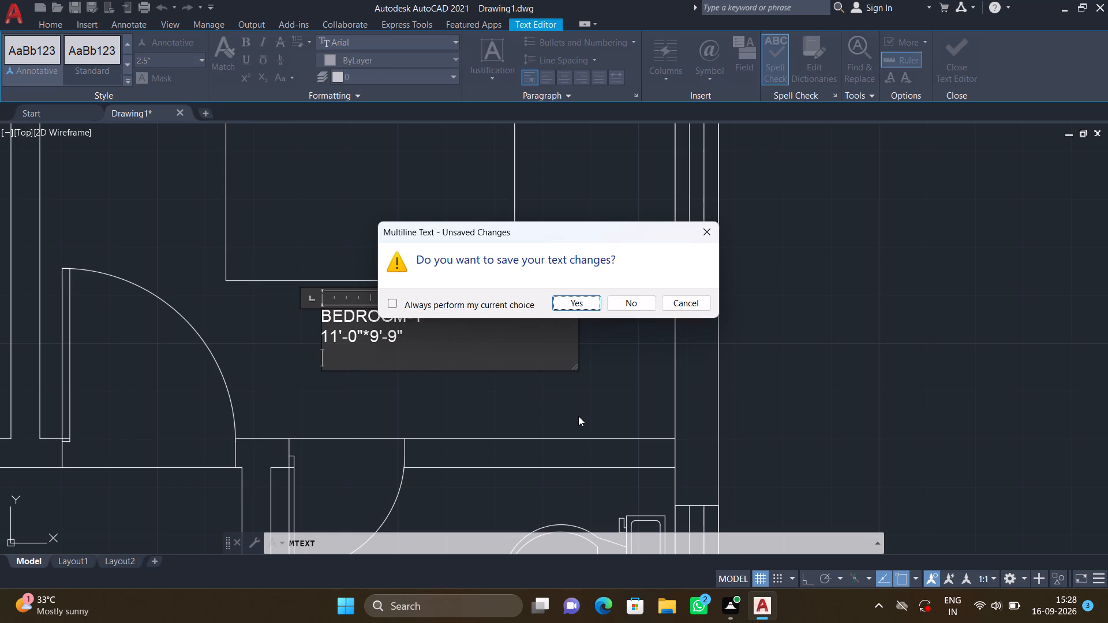
pyautogui.click(590, 301)
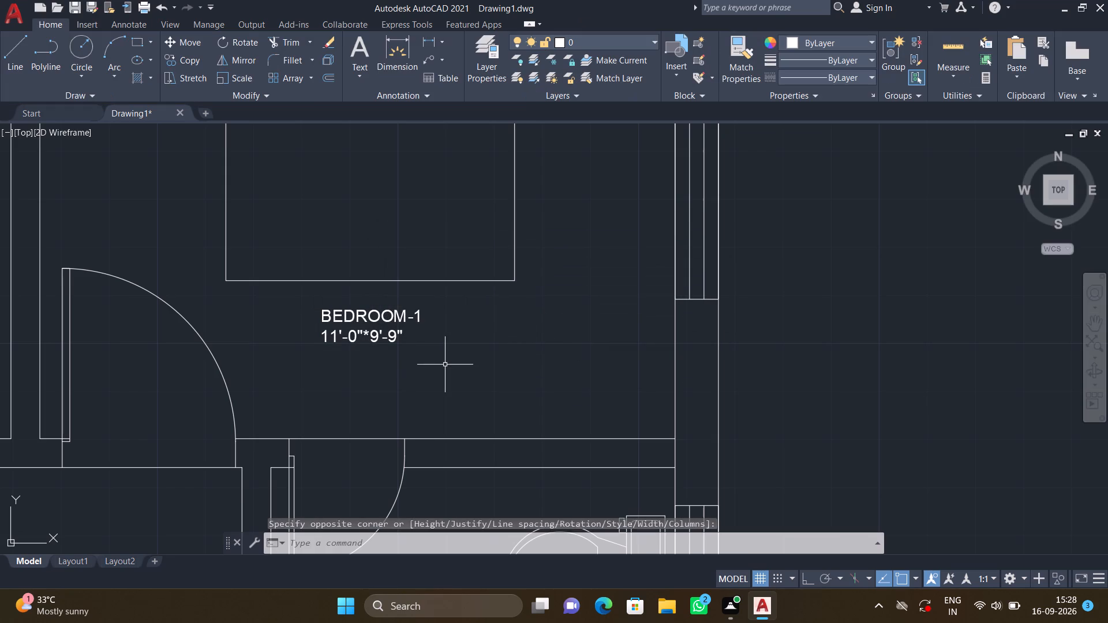
# Move the "BEDROOM-1" label slightly south, away from the foot of the bed.
pyautogui.press('m')
pyautogui.press('Return')
pyautogui.click(385, 316)
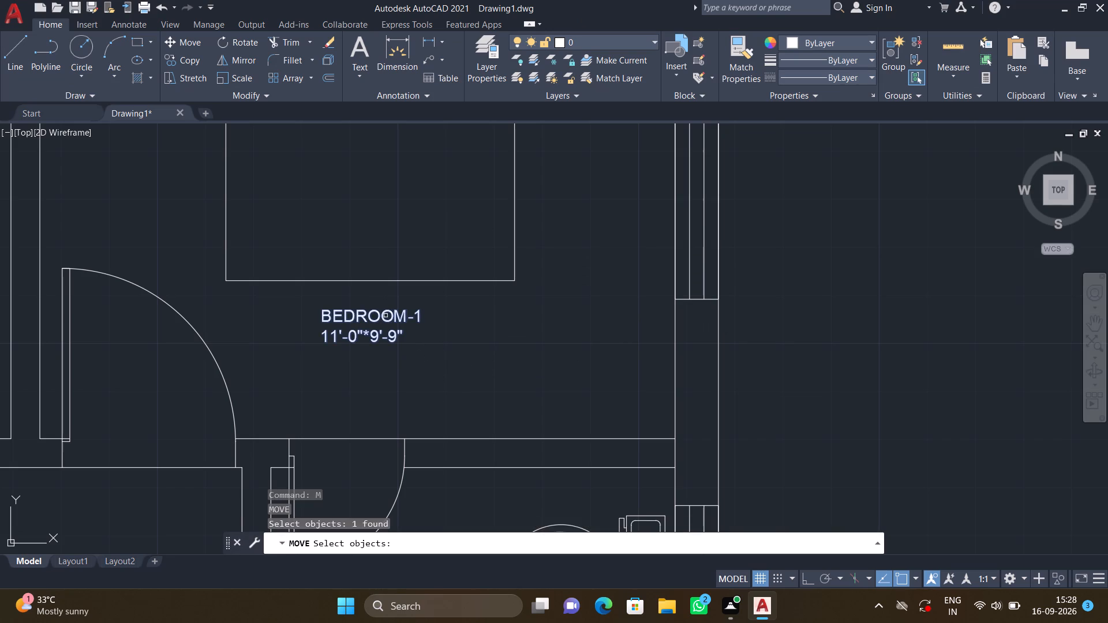
pyautogui.press('Return')
pyautogui.click(318, 308)
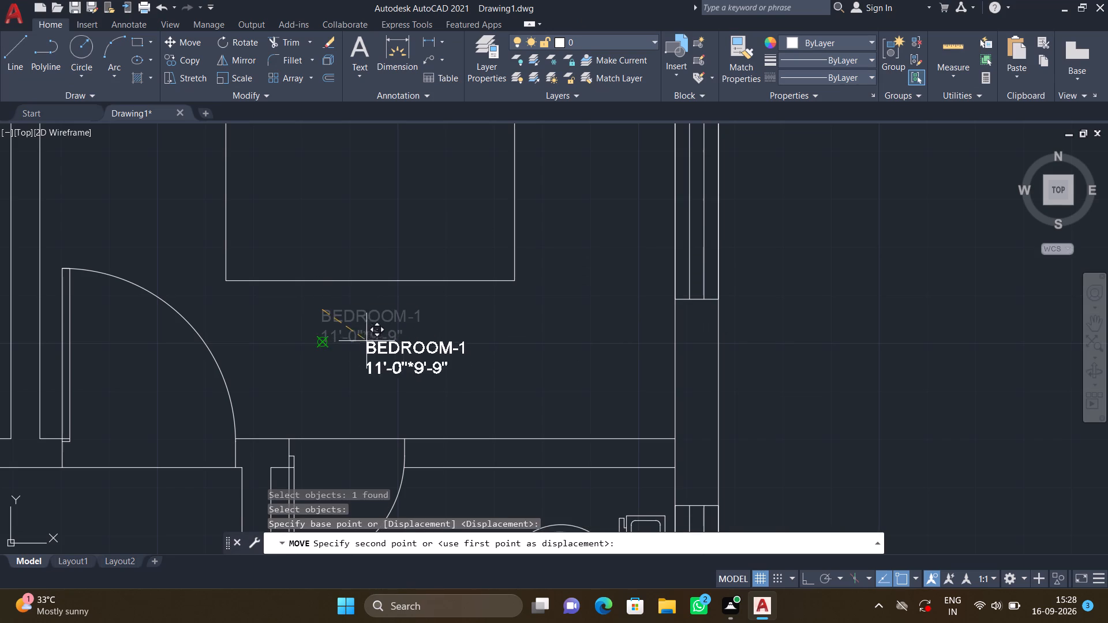
pyautogui.click(403, 351)
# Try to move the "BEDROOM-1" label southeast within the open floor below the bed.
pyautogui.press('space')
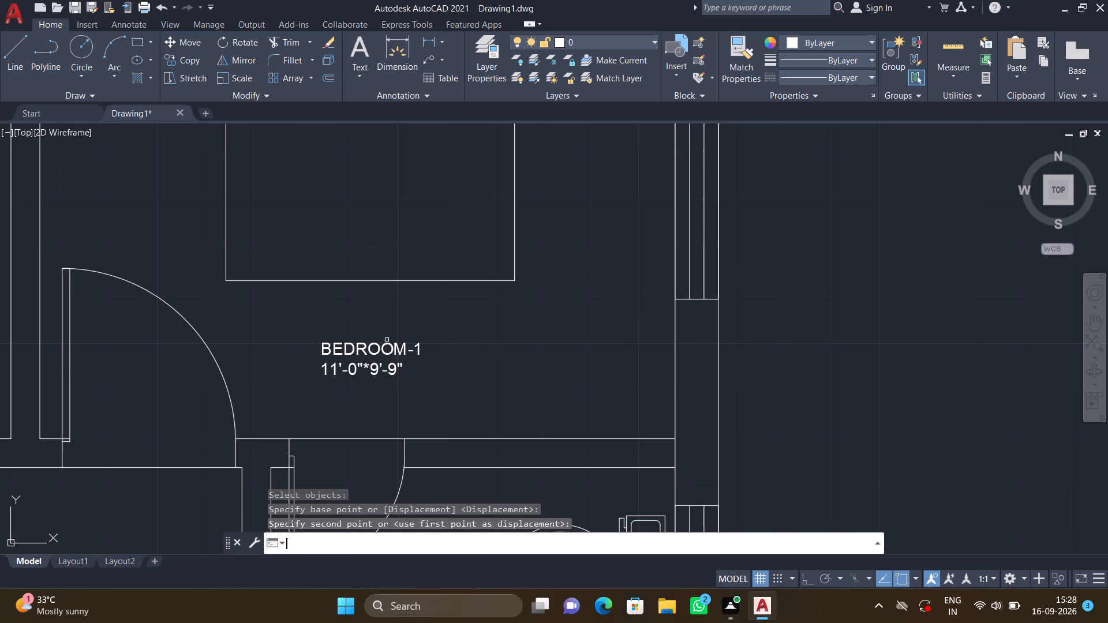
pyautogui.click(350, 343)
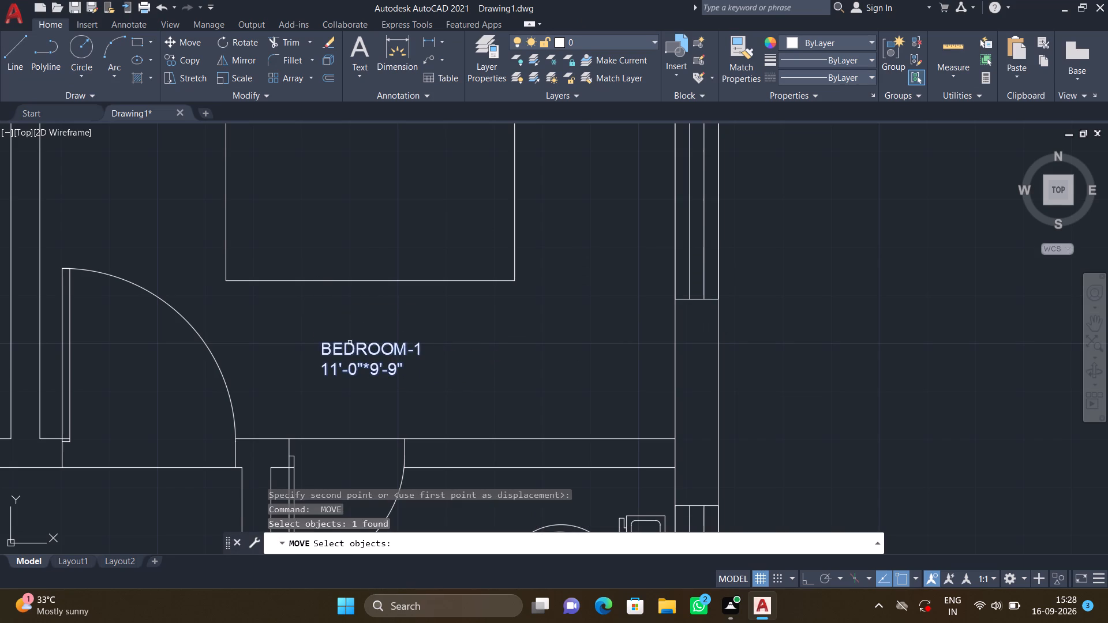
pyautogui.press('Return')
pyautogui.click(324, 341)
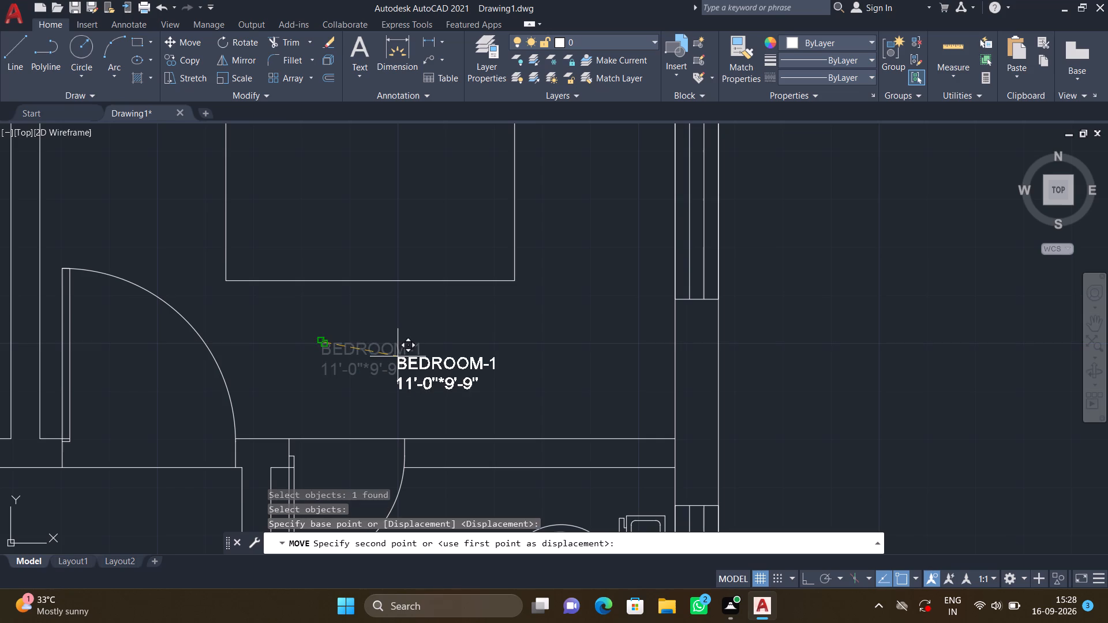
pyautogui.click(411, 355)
# Move the "BEDROOM-1" label east, to the open floor below the bed's southeast corner.
pyautogui.press('space')
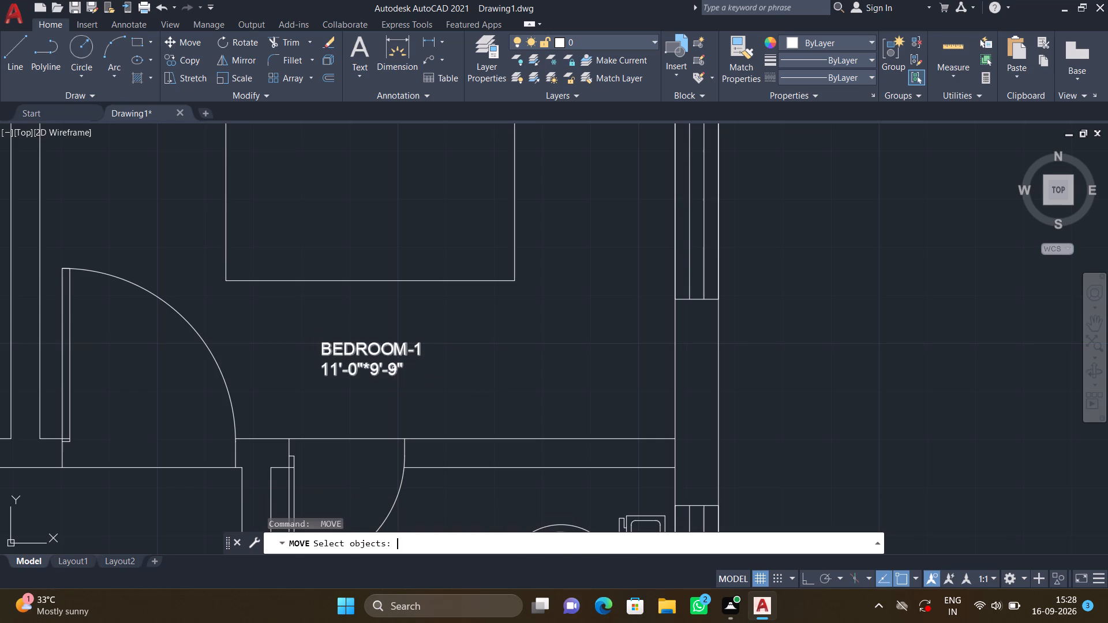
pyautogui.click(369, 347)
pyautogui.press('Return')
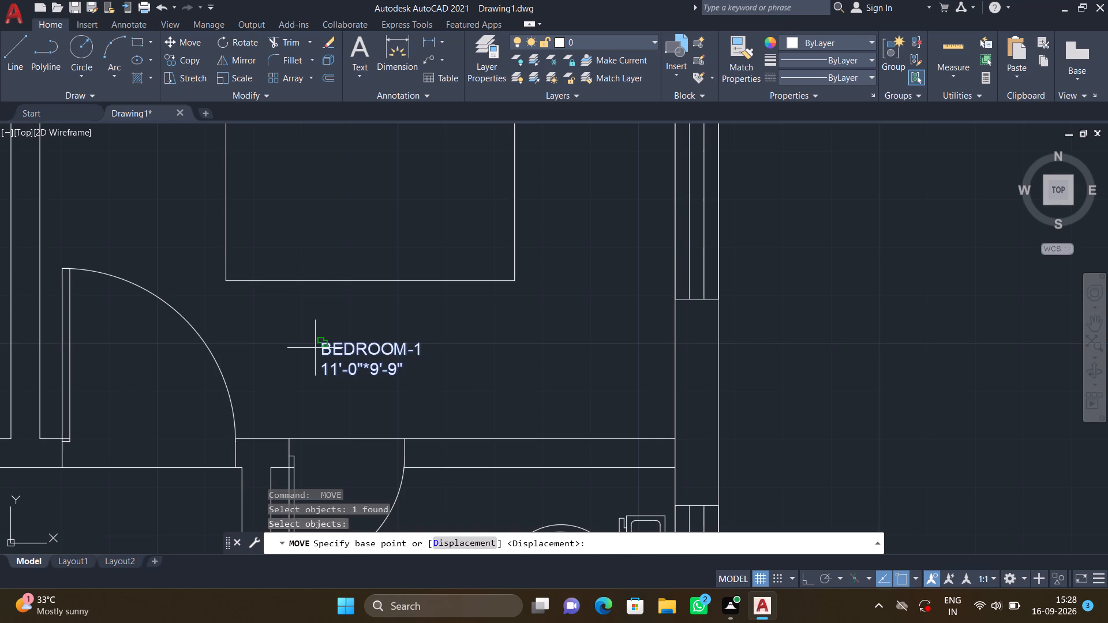
pyautogui.moveTo(322, 343); pyautogui.dragTo(331, 345)
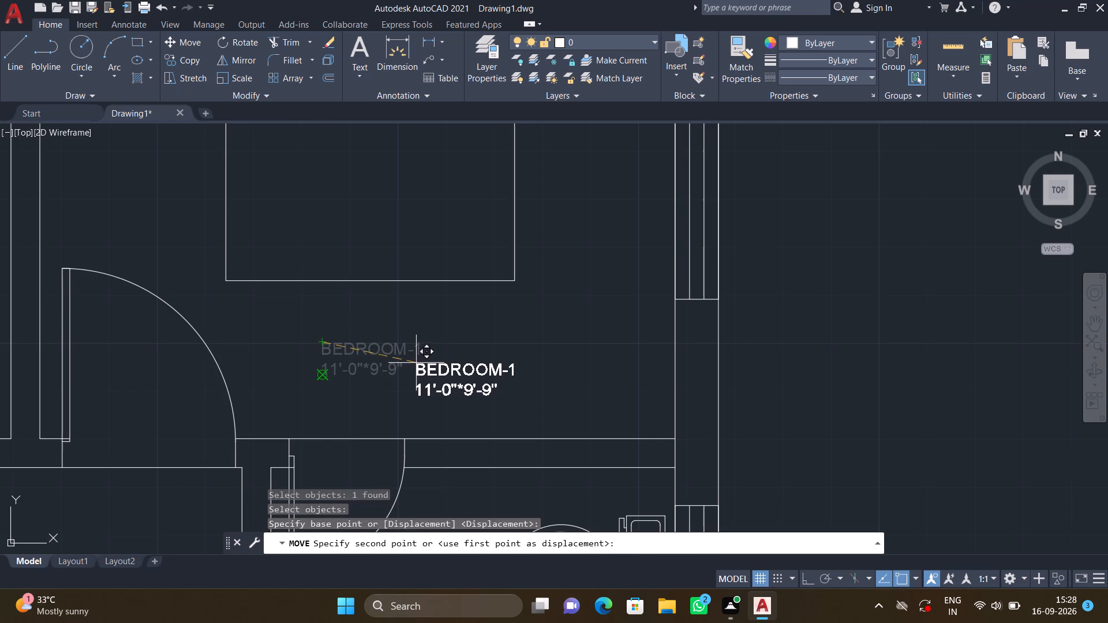
pyautogui.click(431, 346)
# Add the two-line multiline text "KITCHEN" and "7'-0"*9'-9"" in the kitchen's open floor, east of the stove and north of the door swing.
pyautogui.scroll(-1, 399, 340)
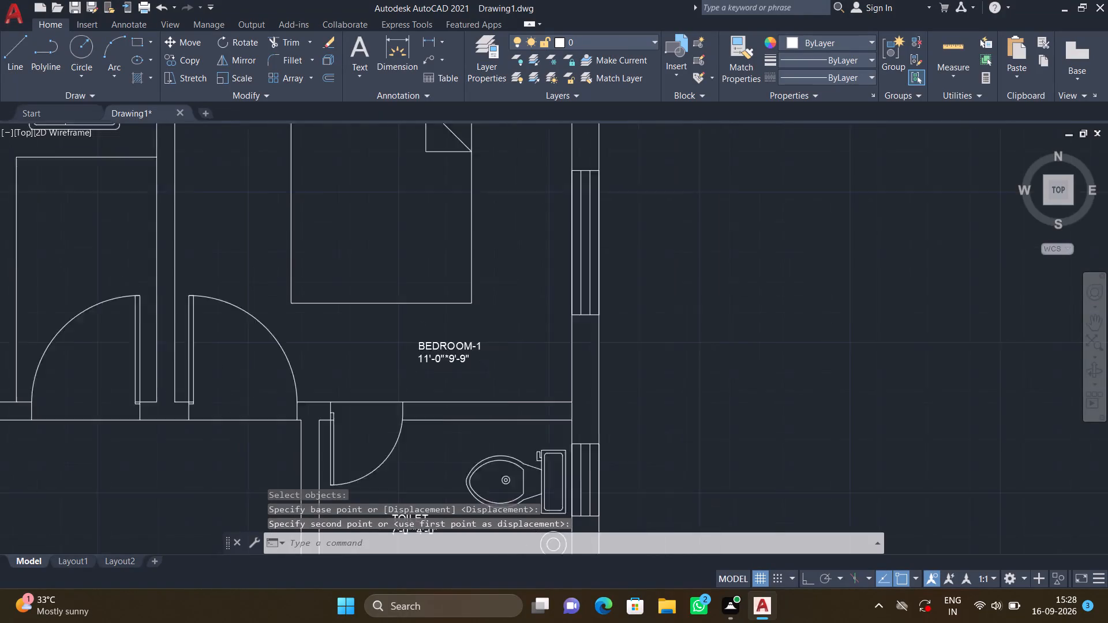
pyautogui.scroll(-1, 399, 340)
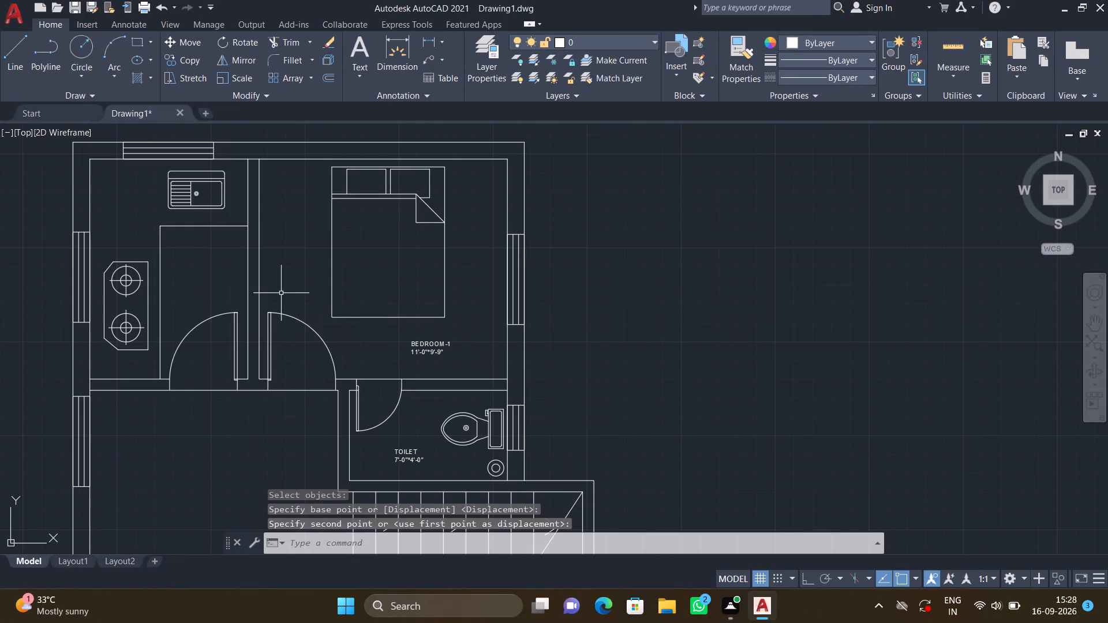
pyautogui.moveTo(278, 359); pyautogui.dragTo(534, 360, button='middle')
pyautogui.scroll(2, 439, 280)
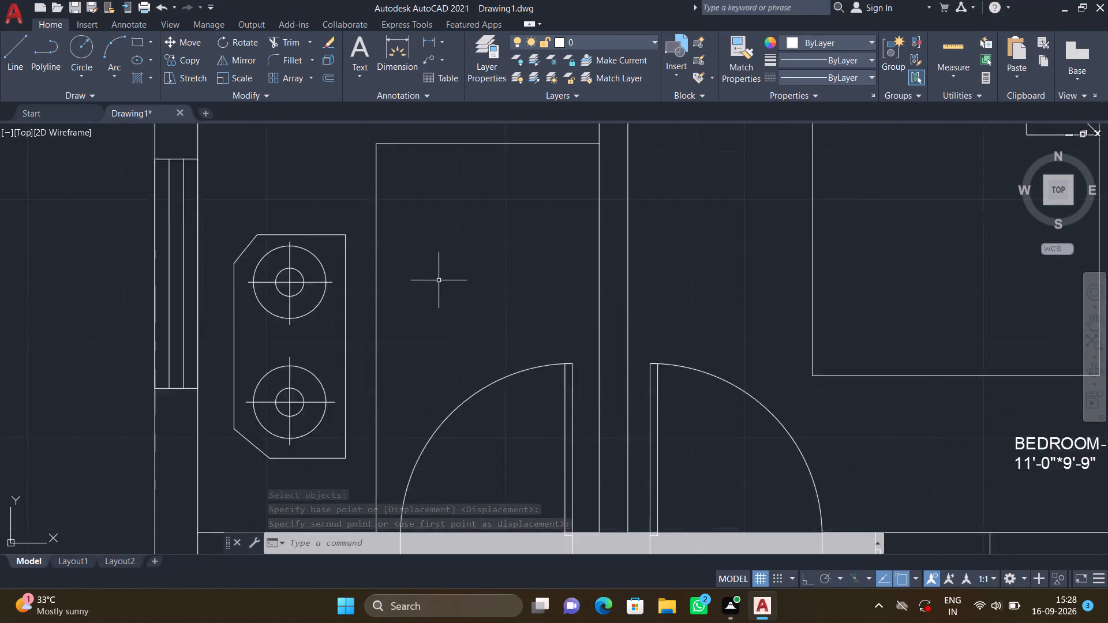
pyautogui.scroll(1, 439, 280)
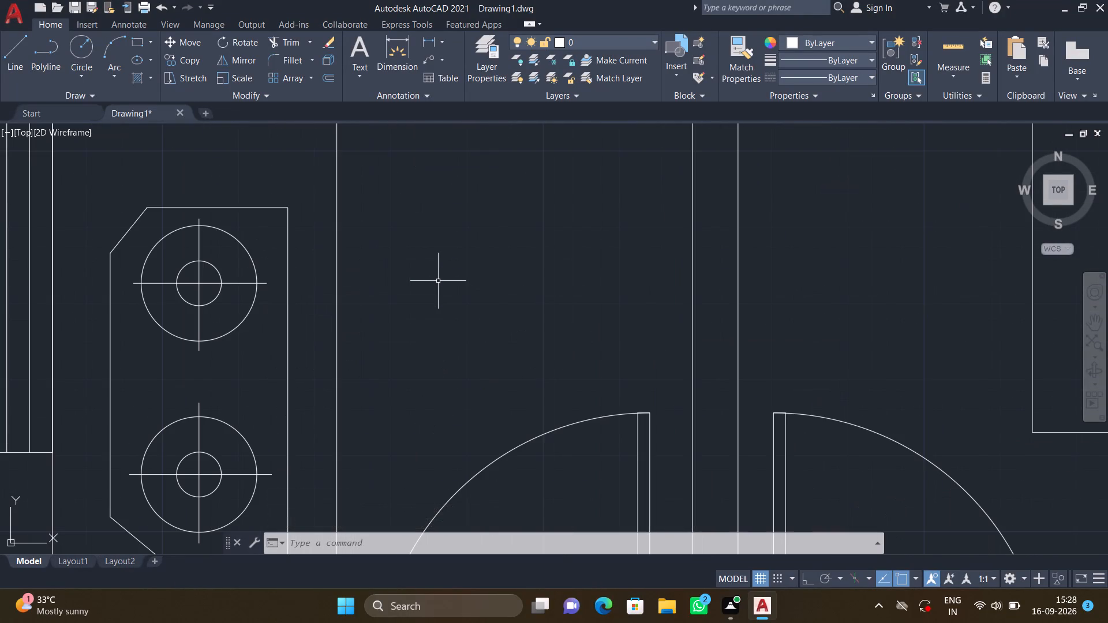
pyautogui.write('MT')
pyautogui.press('Return')
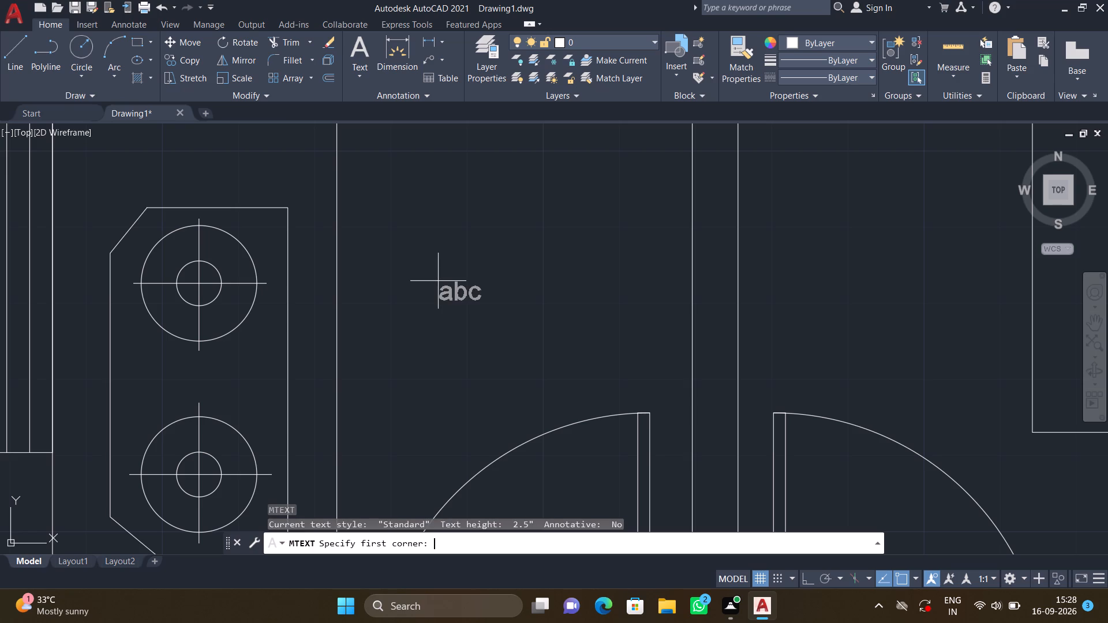
pyautogui.click(381, 232)
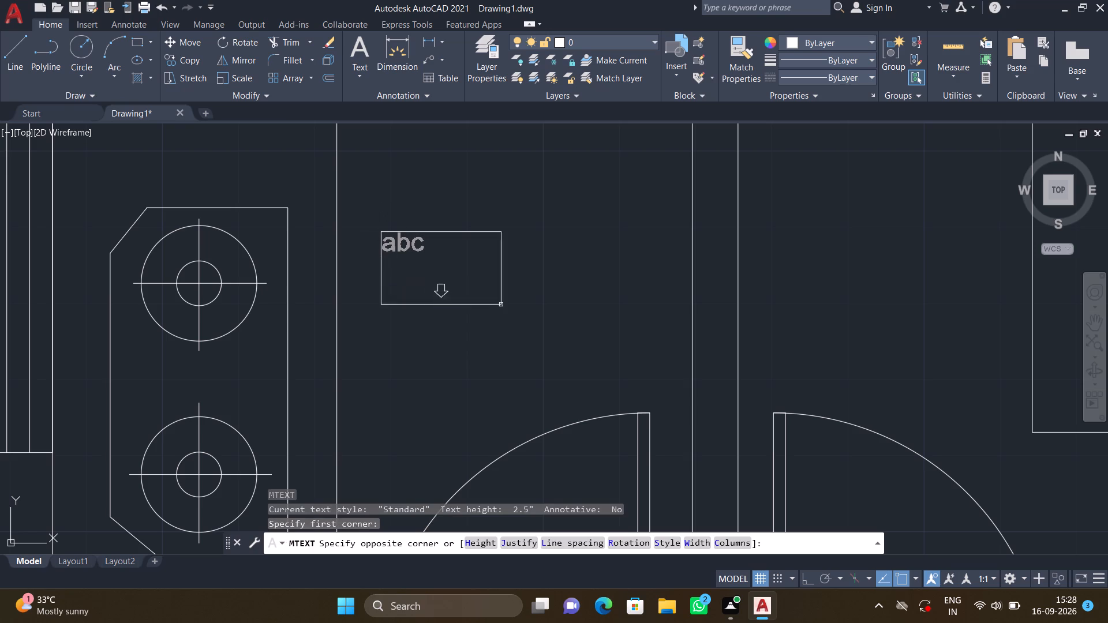
pyautogui.click(635, 347)
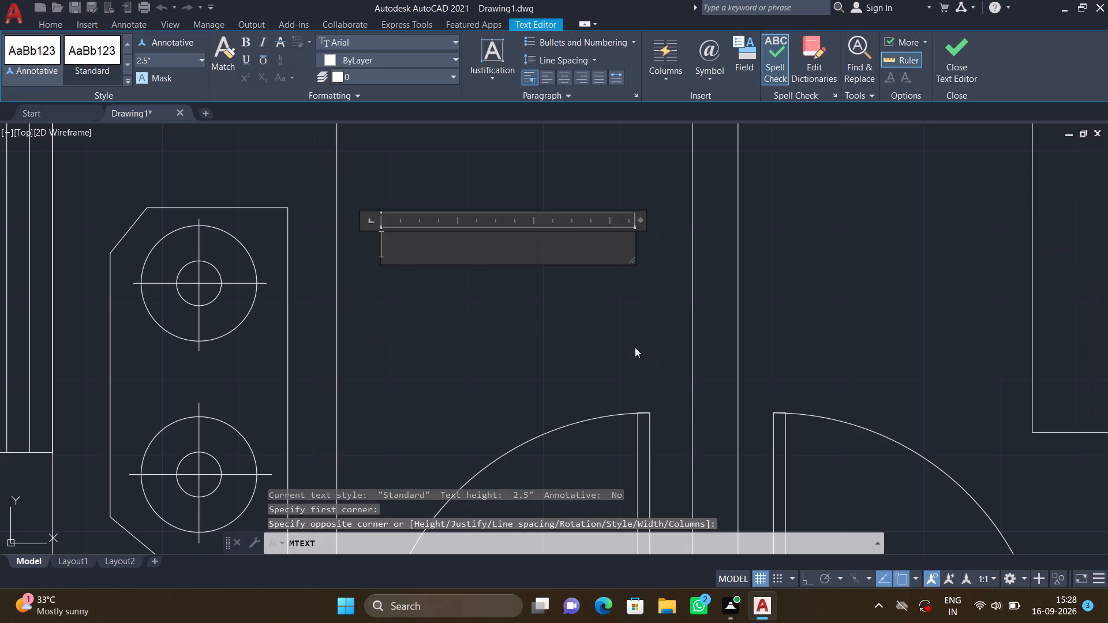
pyautogui.write('KITCHEN')
pyautogui.press('Return')
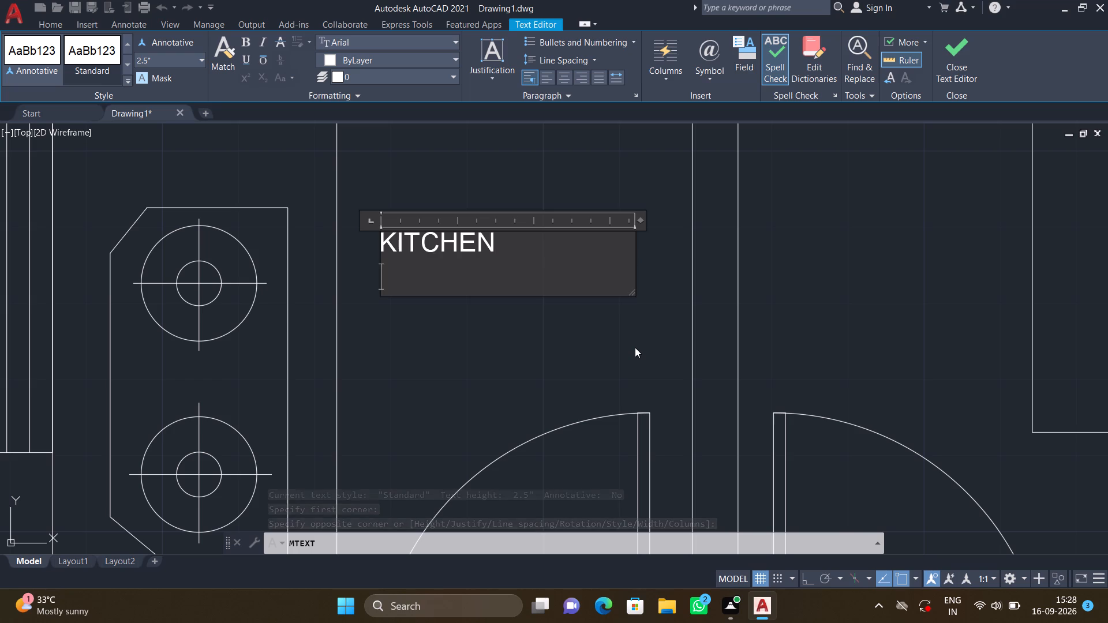
pyautogui.write("7'")
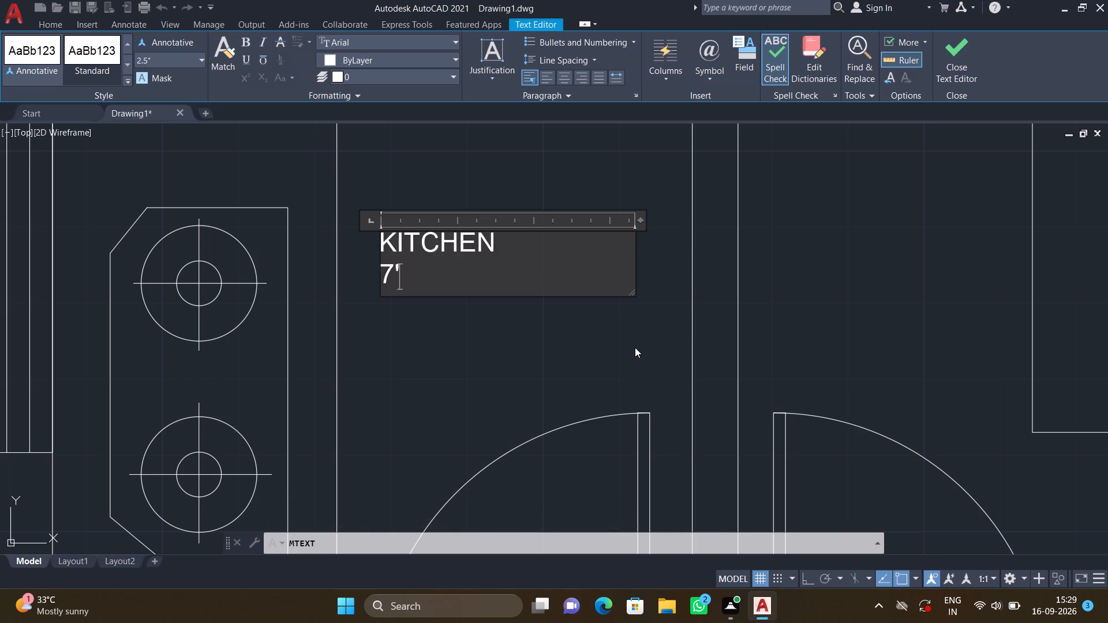
pyautogui.write('-0"')
pyautogui.press('*')
pyautogui.write("9'")
pyautogui.write('-9"')
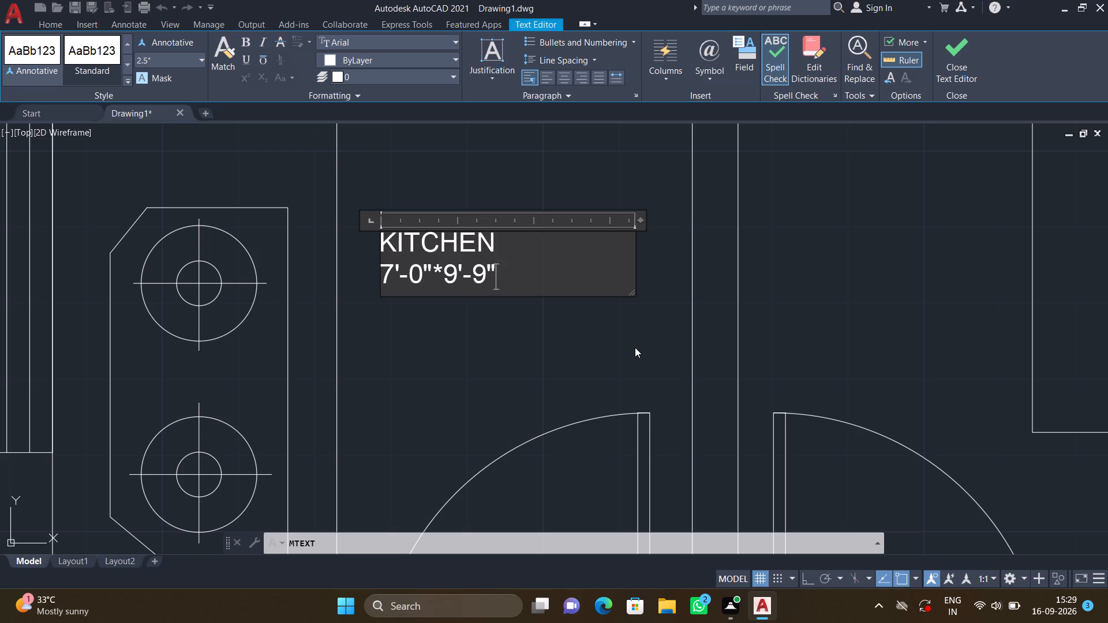
pyautogui.press('Return')
pyautogui.press('Escape')
pyautogui.click(579, 301)
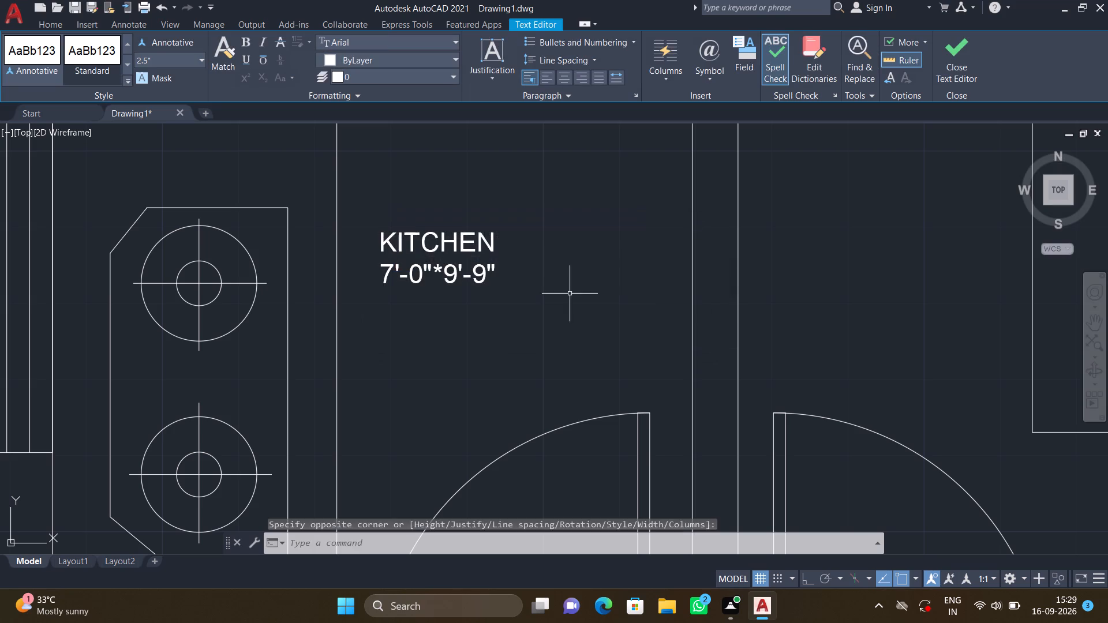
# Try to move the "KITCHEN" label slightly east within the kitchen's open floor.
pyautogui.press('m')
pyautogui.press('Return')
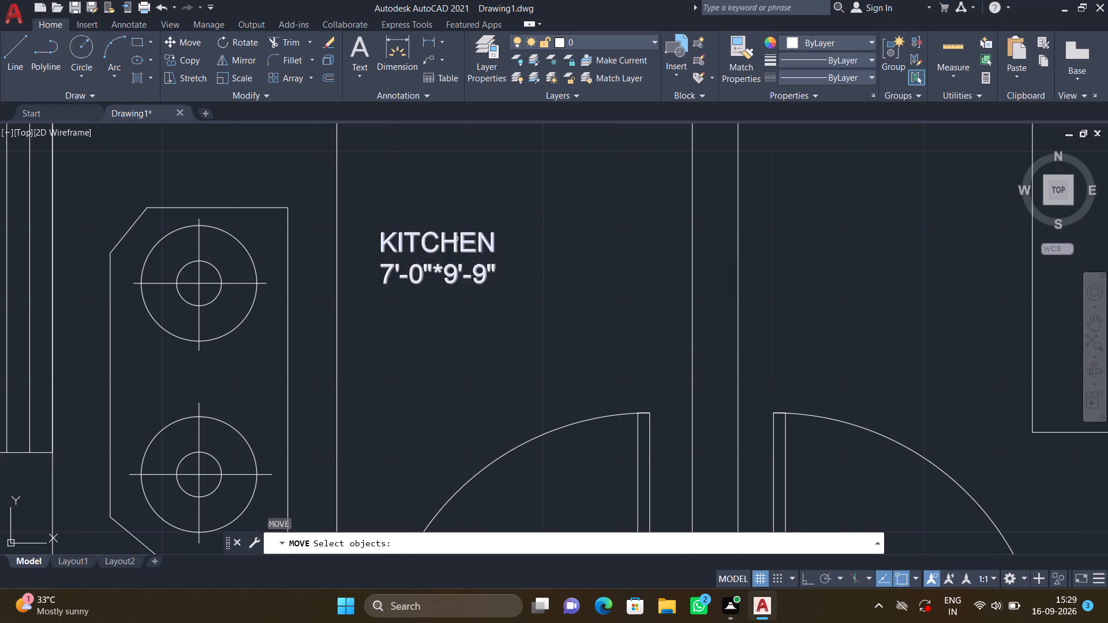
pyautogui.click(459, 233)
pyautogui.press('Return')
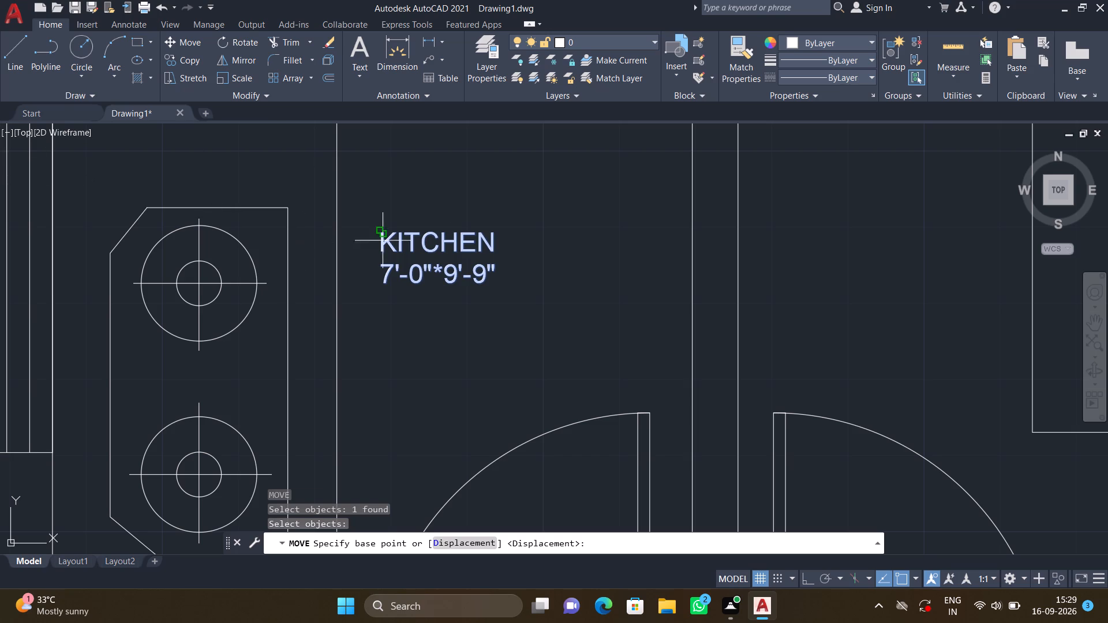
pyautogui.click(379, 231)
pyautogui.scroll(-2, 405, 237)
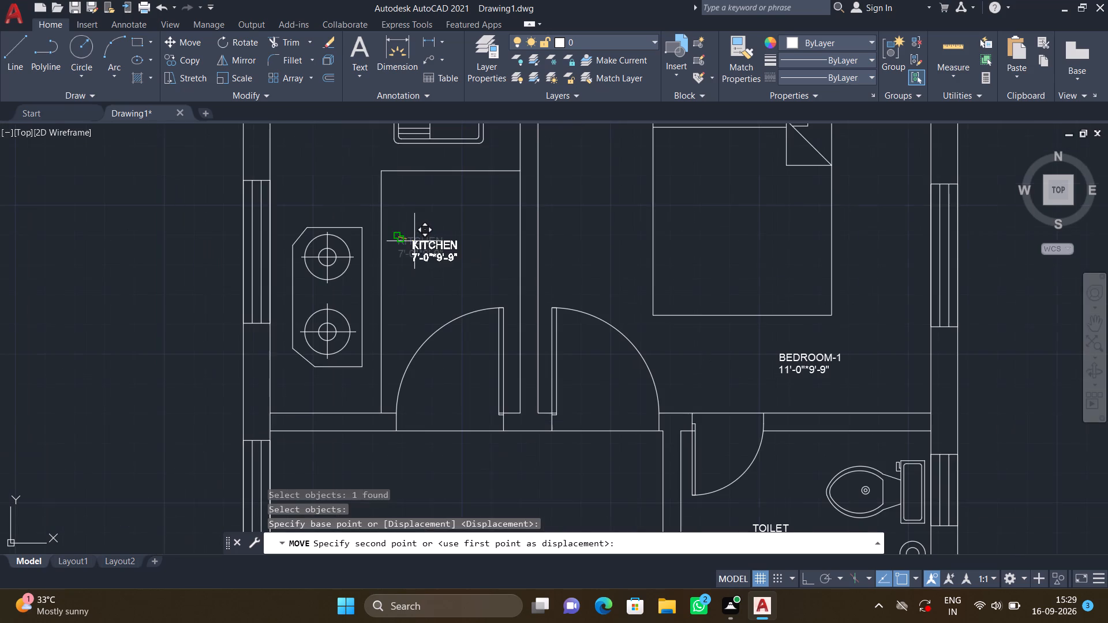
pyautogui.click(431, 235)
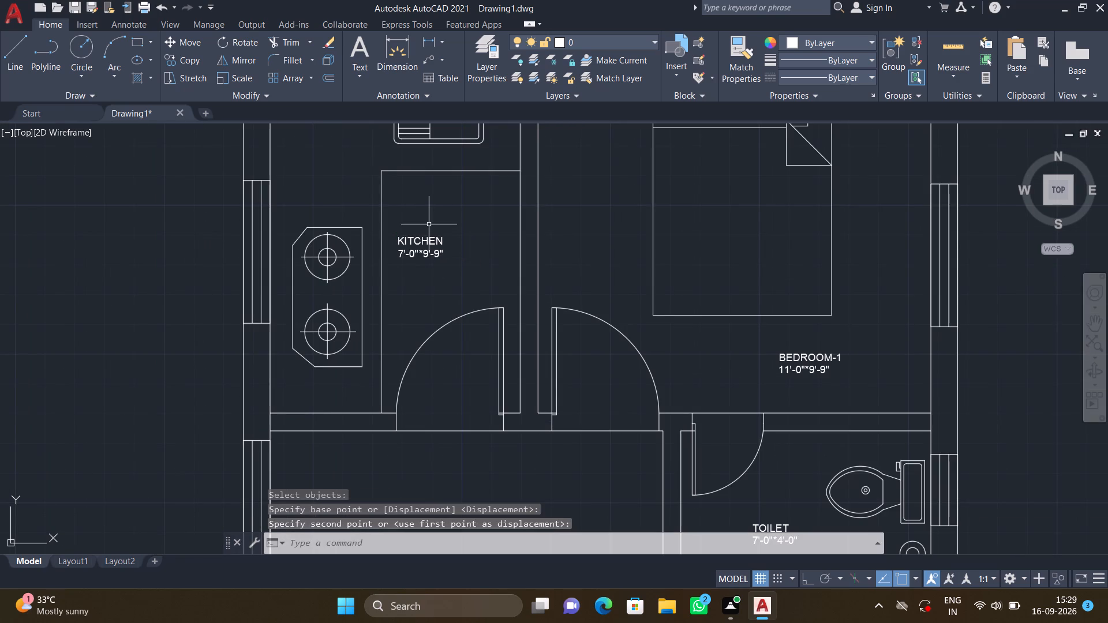
# Move the "KITCHEN" label east to centre it between the counter edge and the kitchen's east wall.
pyautogui.press('space')
pyautogui.click(416, 241)
pyautogui.press('Return')
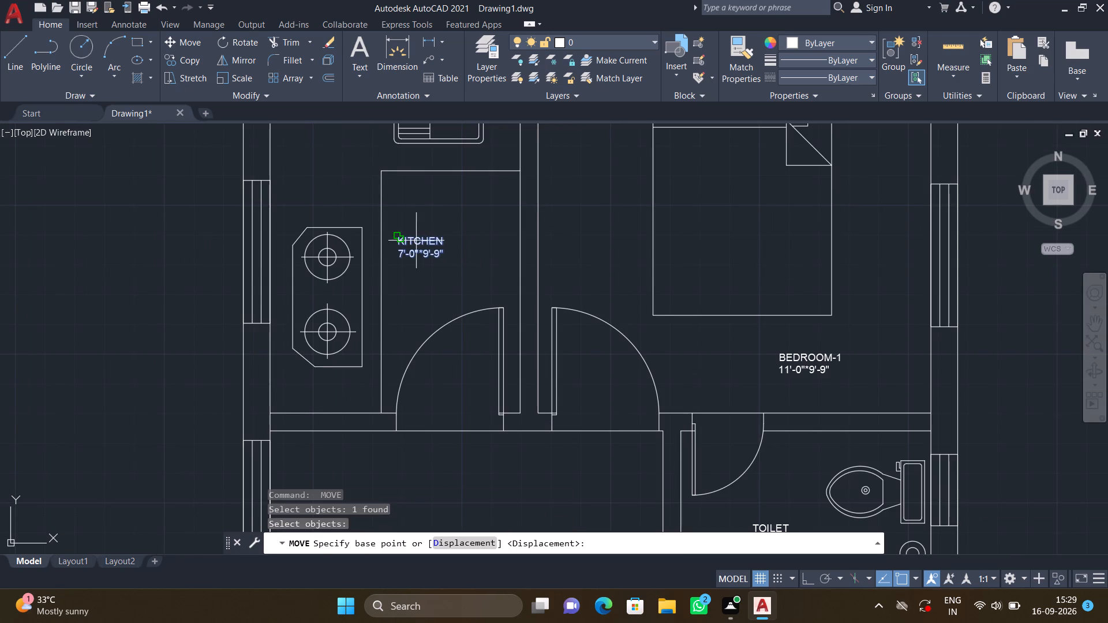
pyautogui.click(395, 234)
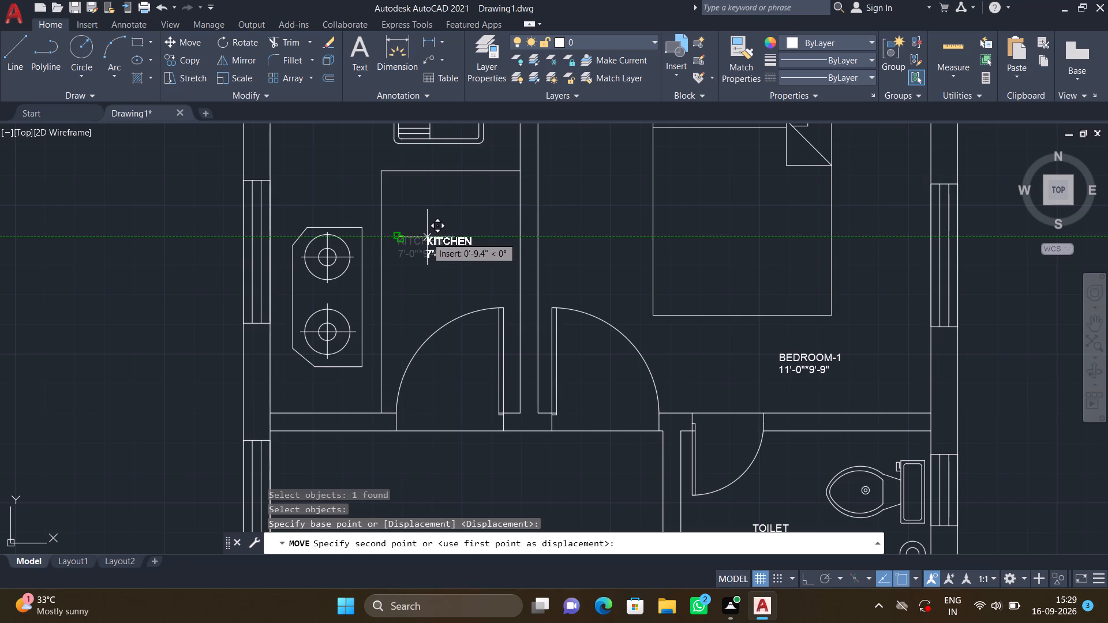
pyautogui.click(433, 239)
# Add the multiline text "UP" above the tail of the stair direction arrow, just west of the first tread.
pyautogui.scroll(-2, 411, 226)
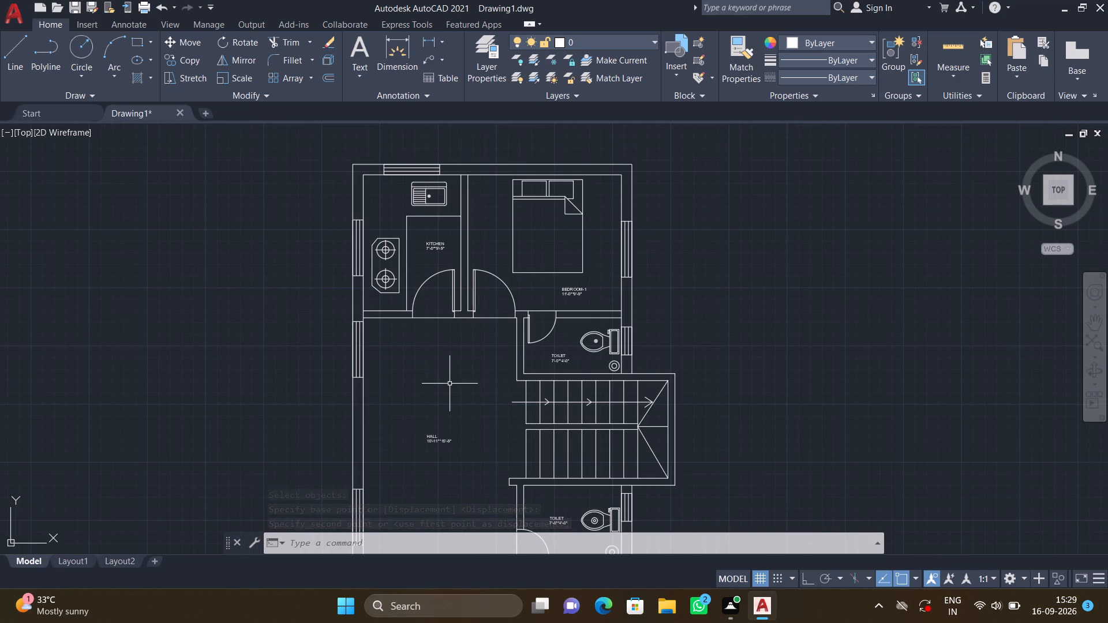
pyautogui.scroll(-1, 451, 404)
pyautogui.scroll(4, 502, 400)
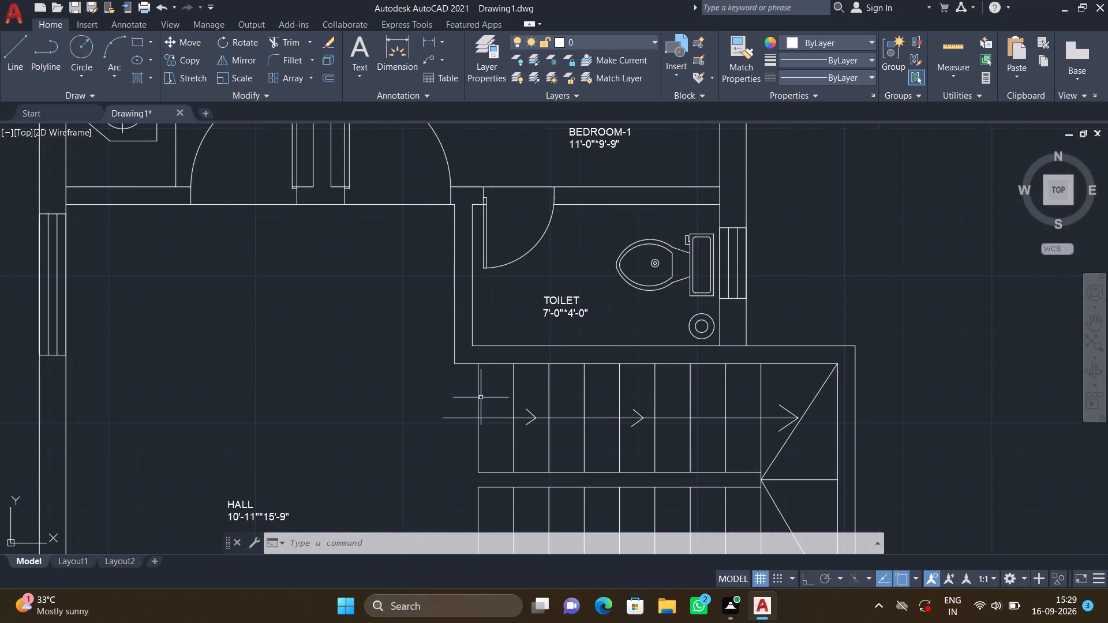
pyautogui.write('MT')
pyautogui.press('Return')
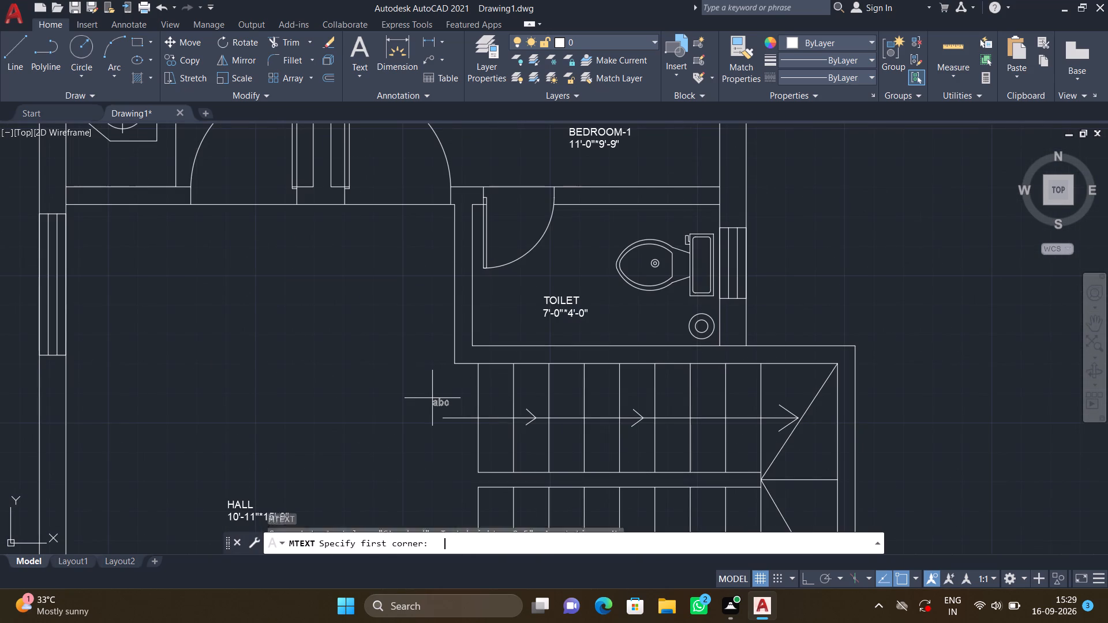
pyautogui.scroll(3, 433, 419)
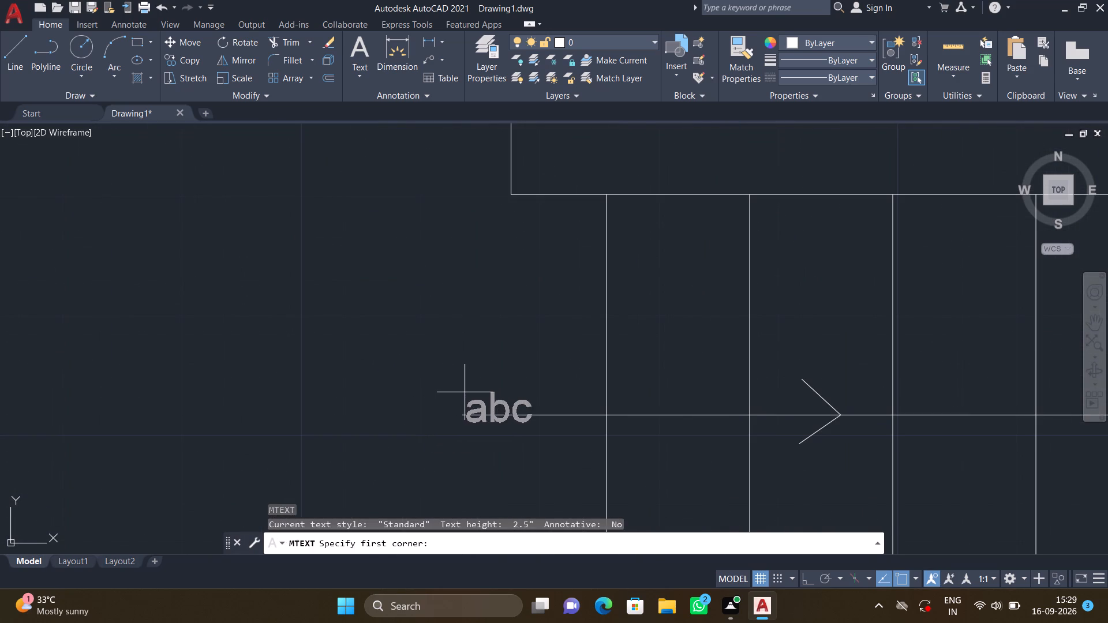
pyautogui.click(465, 392)
pyautogui.click(564, 313)
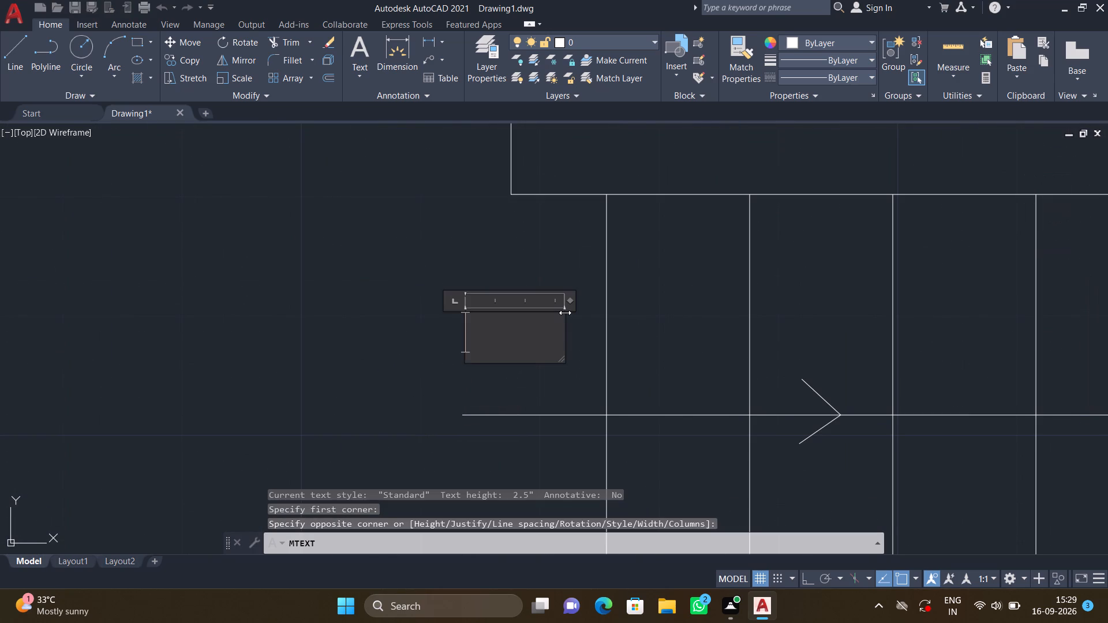
pyautogui.write('UP')
pyautogui.press('Return')
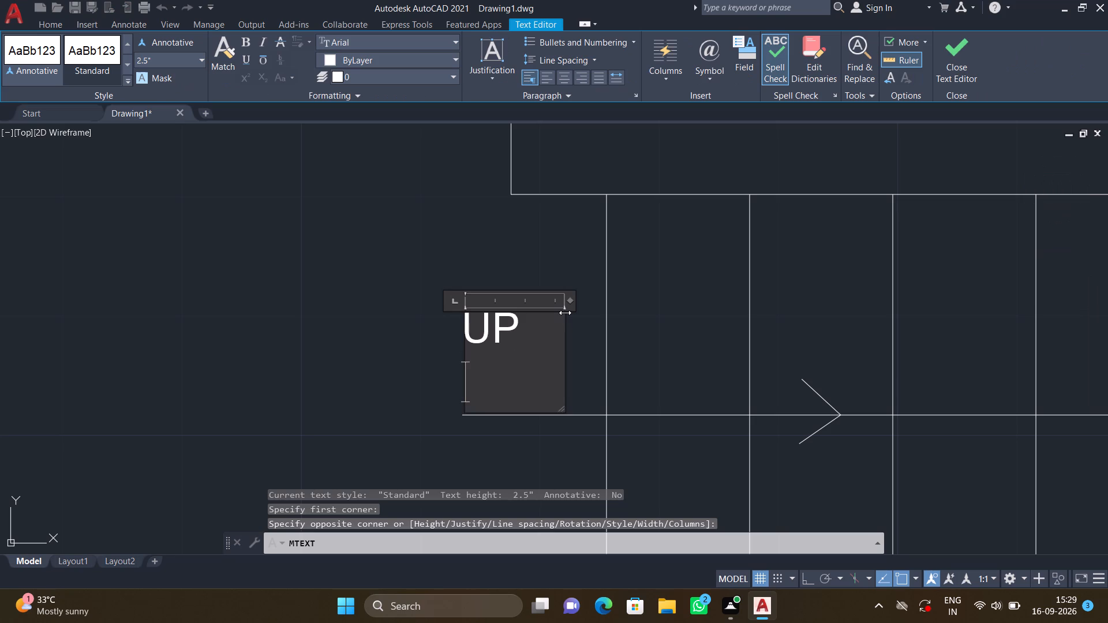
pyautogui.press('Escape')
pyautogui.click(577, 303)
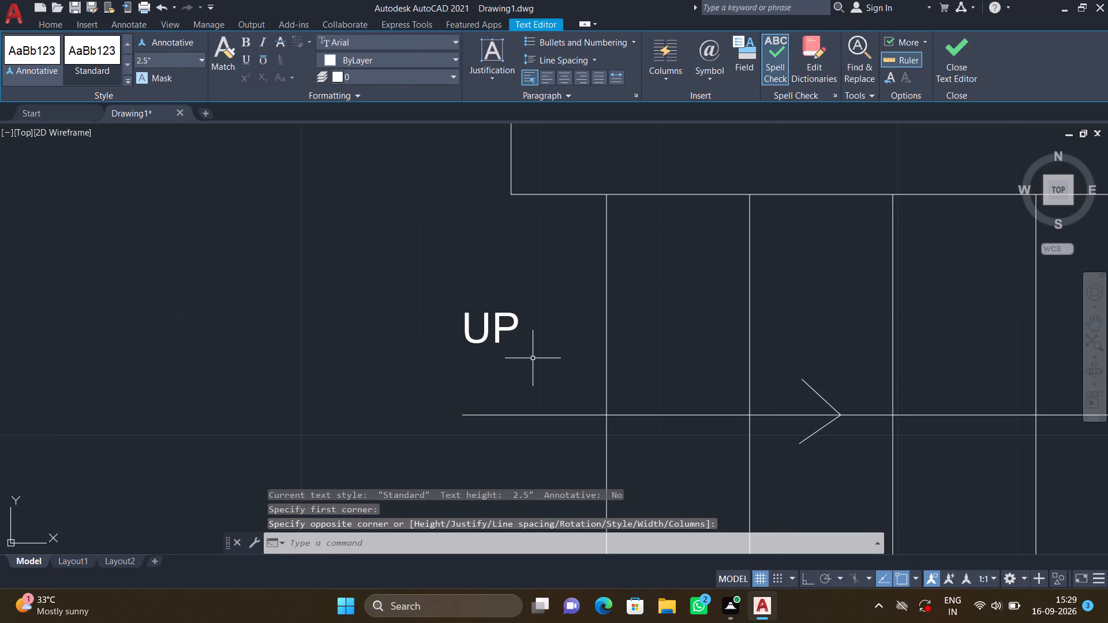
# Move the "UP" label southeast so it sits close above the stair arrow's tail.
pyautogui.press('m')
pyautogui.press('Return')
pyautogui.click(484, 334)
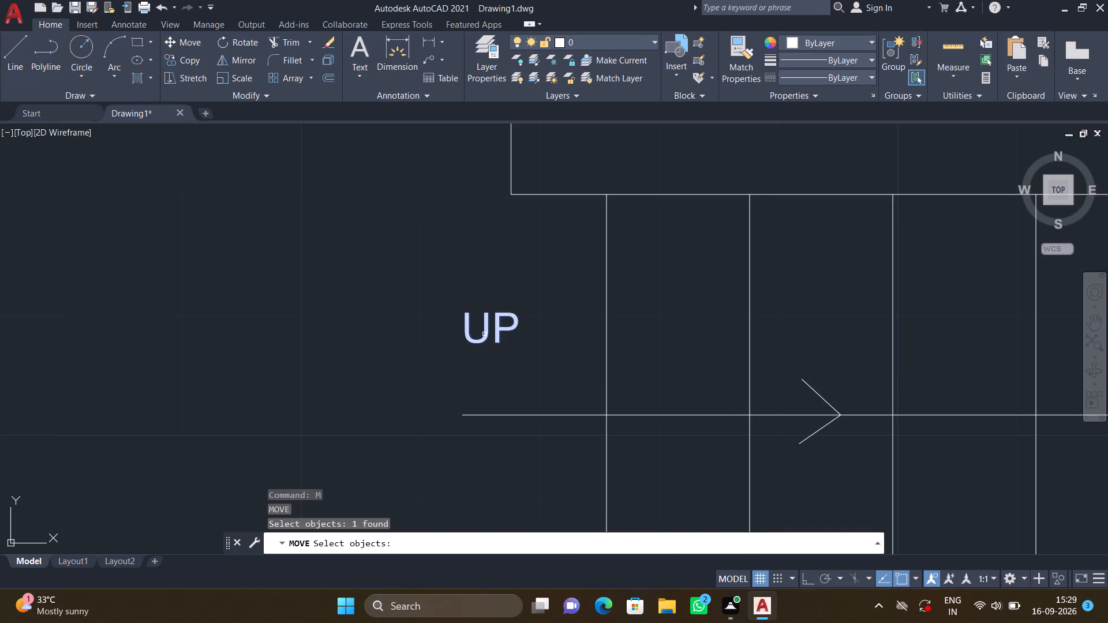
pyautogui.press('Return')
pyautogui.click(466, 314)
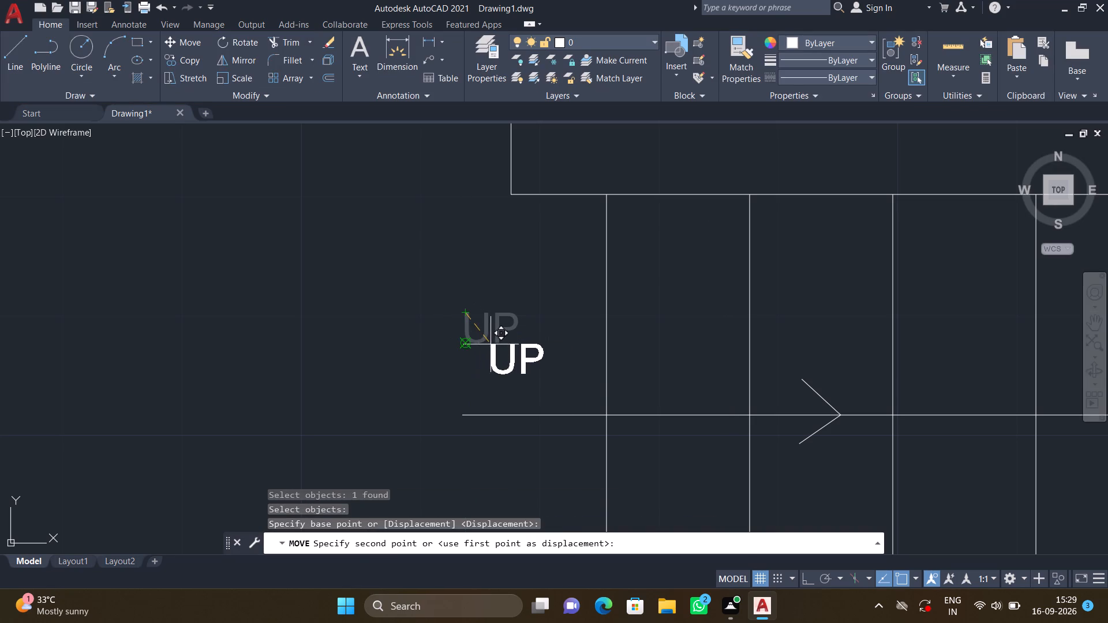
pyautogui.click(511, 363)
# With Ortho on, add a linear dimension for the plan's overall width between its northern outer corners, placed just north of the wall.
pyautogui.scroll(-1, 500, 340)
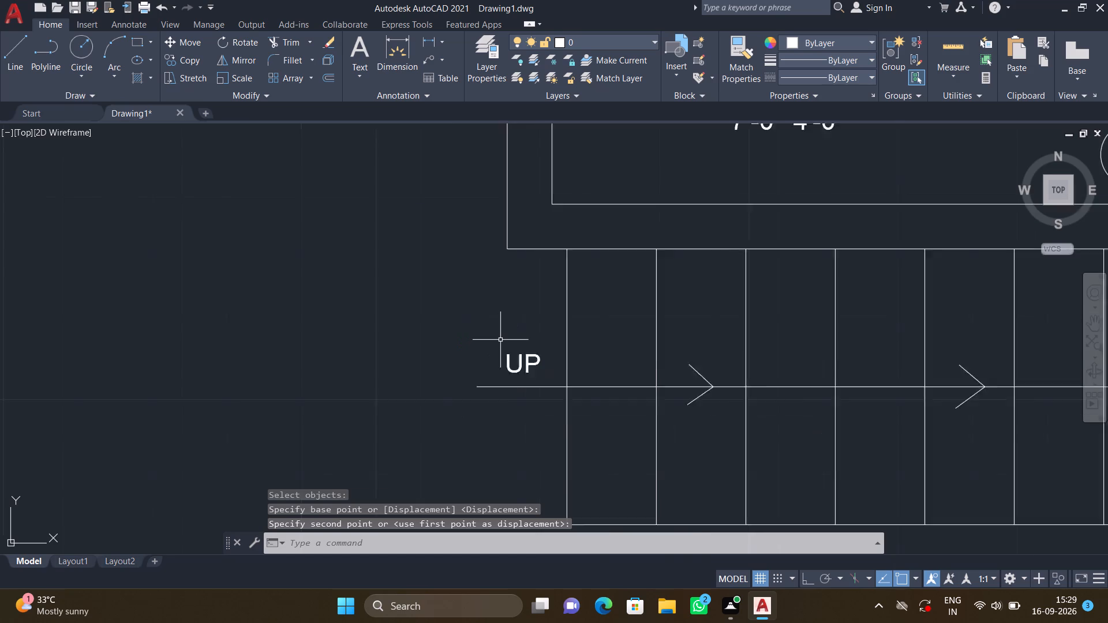
pyautogui.scroll(-2, 500, 340)
pyautogui.moveTo(523, 355); pyautogui.dragTo(387, 279, button='middle')
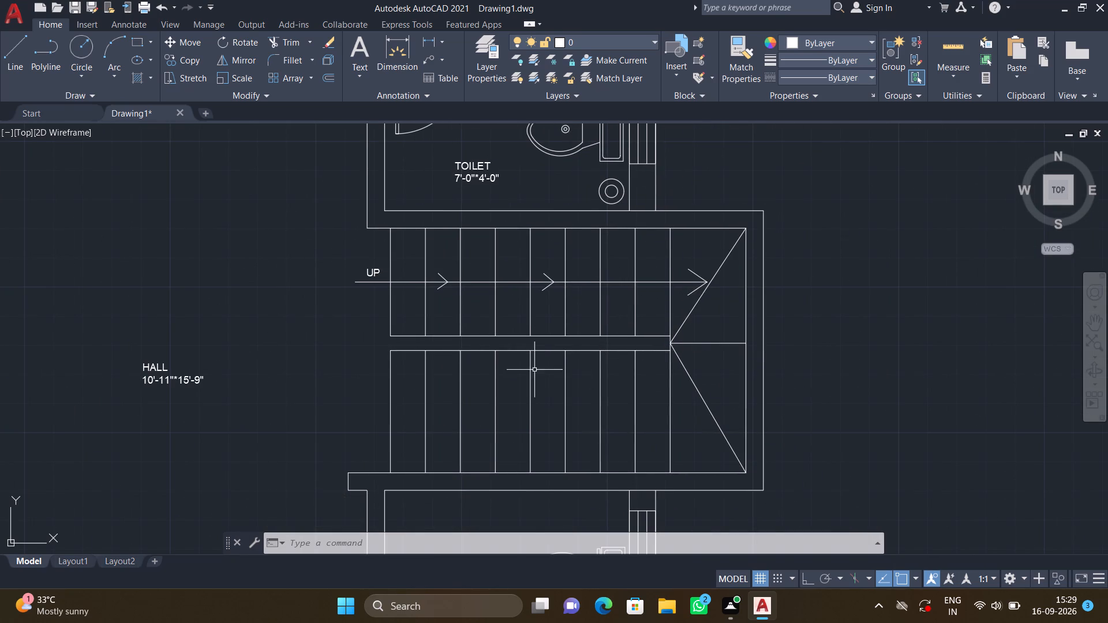
pyautogui.scroll(-2, 374, 400)
pyautogui.moveTo(329, 452); pyautogui.dragTo(329, 379, button='middle')
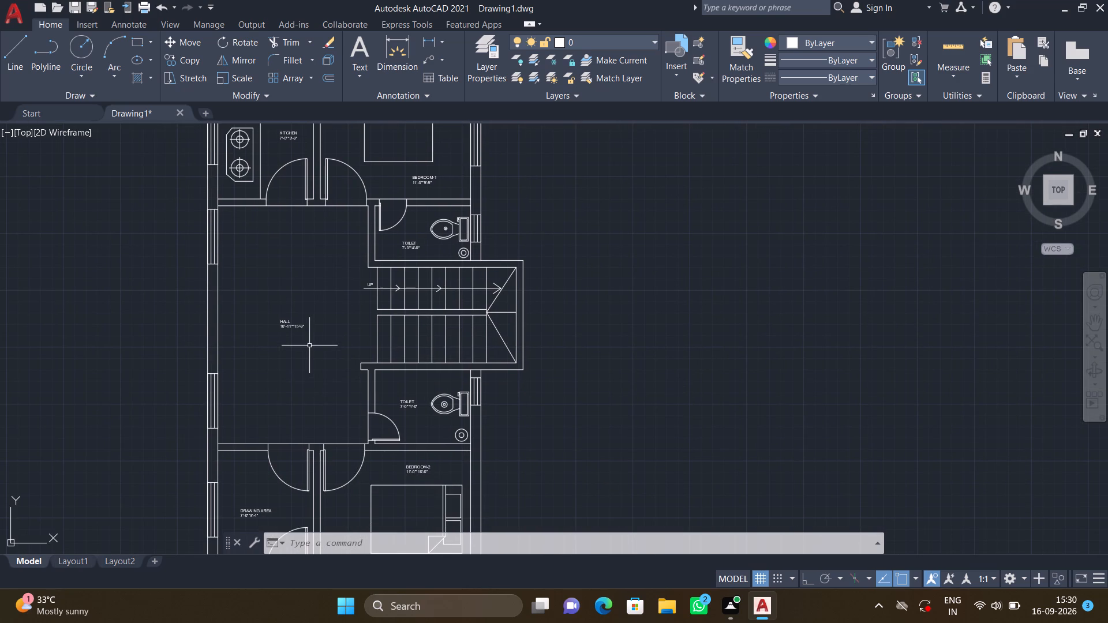
pyautogui.scroll(-1, 295, 343)
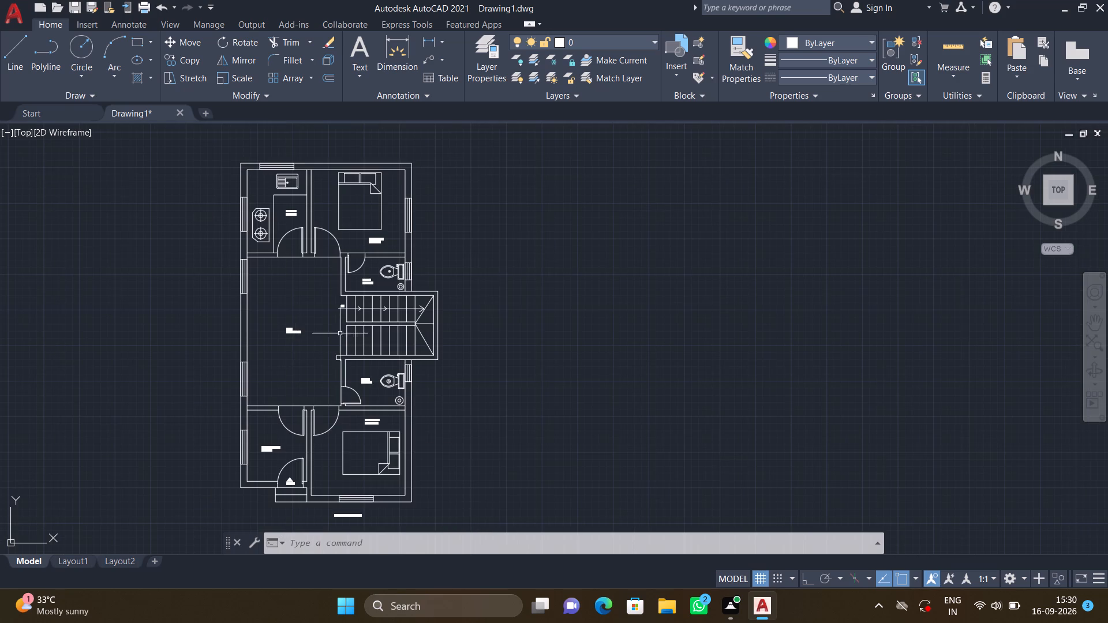
pyautogui.click(441, 40)
pyautogui.click(447, 64)
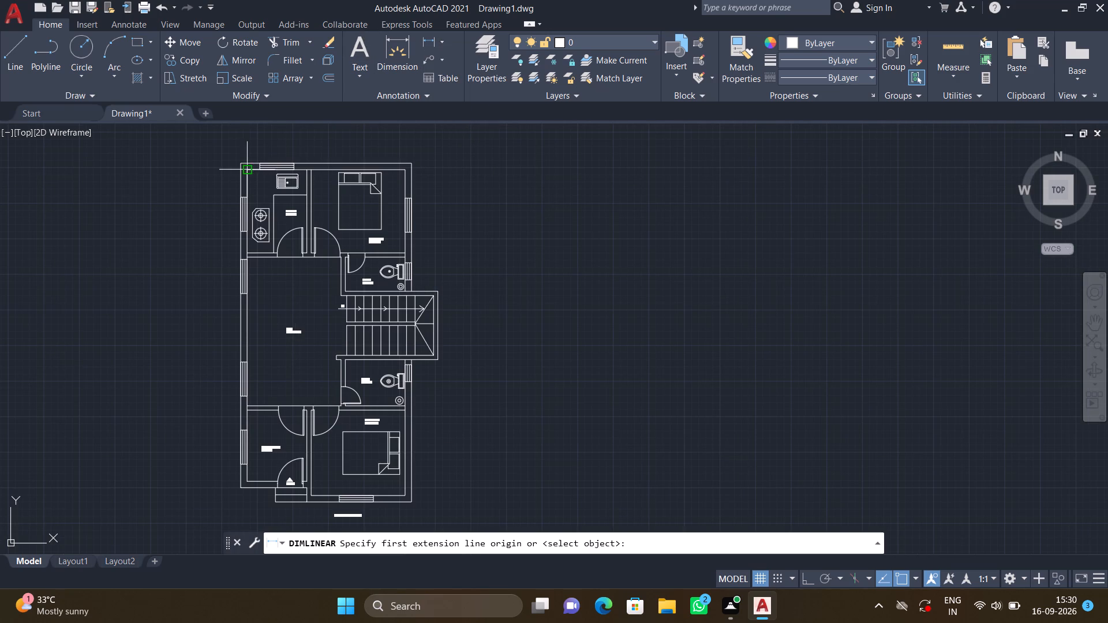
pyautogui.moveTo(241, 157); pyautogui.dragTo(211, 297, button='middle')
pyautogui.scroll(3, 199, 272)
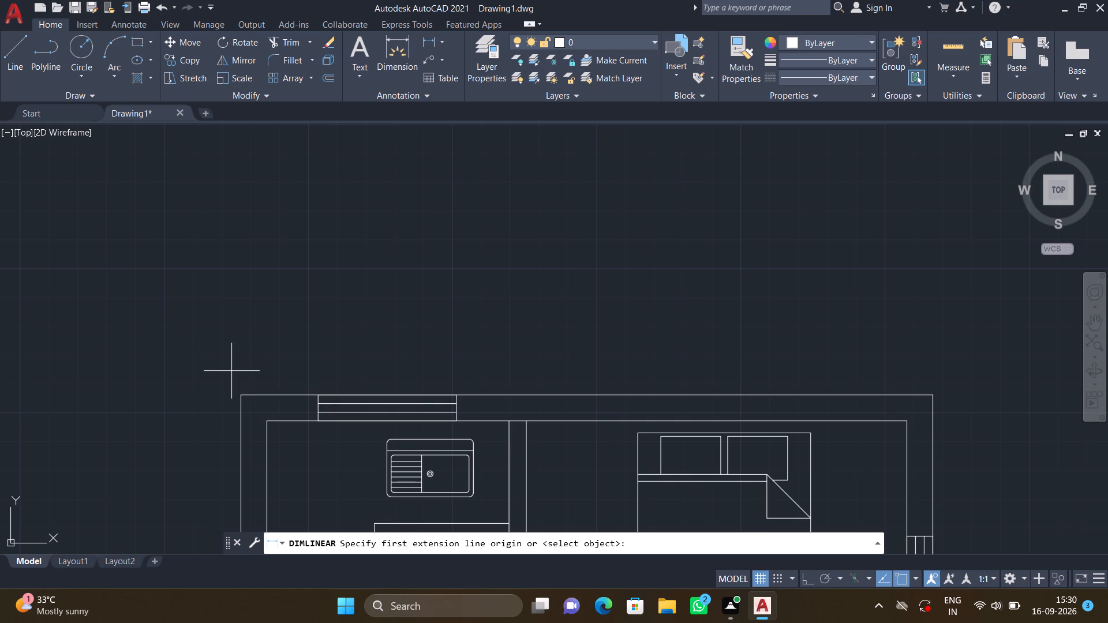
pyautogui.press('F8')
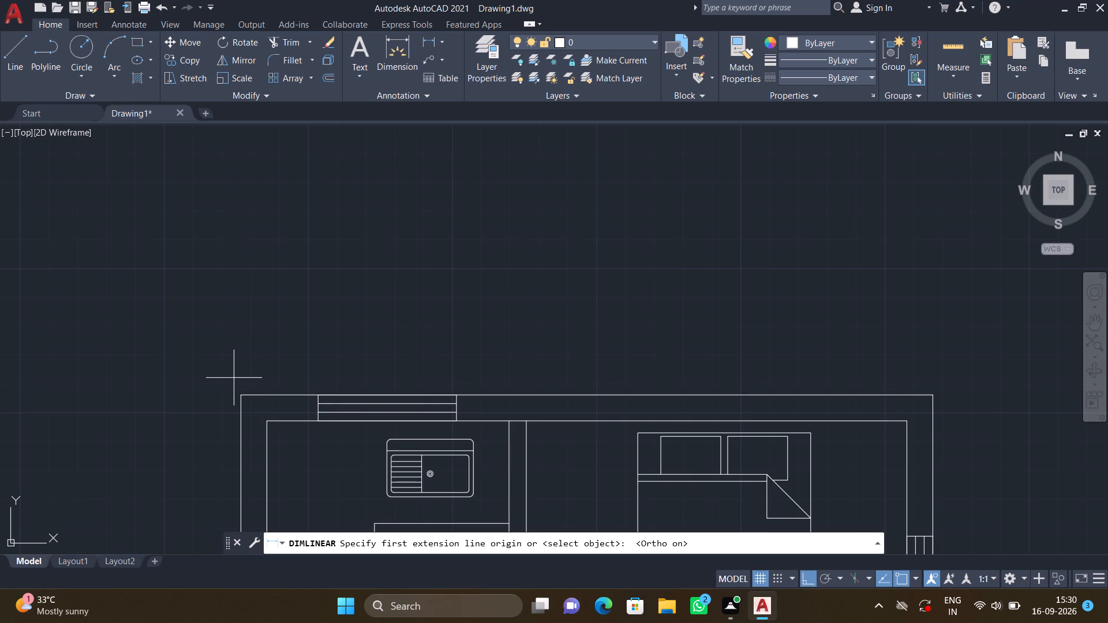
pyautogui.click(241, 396)
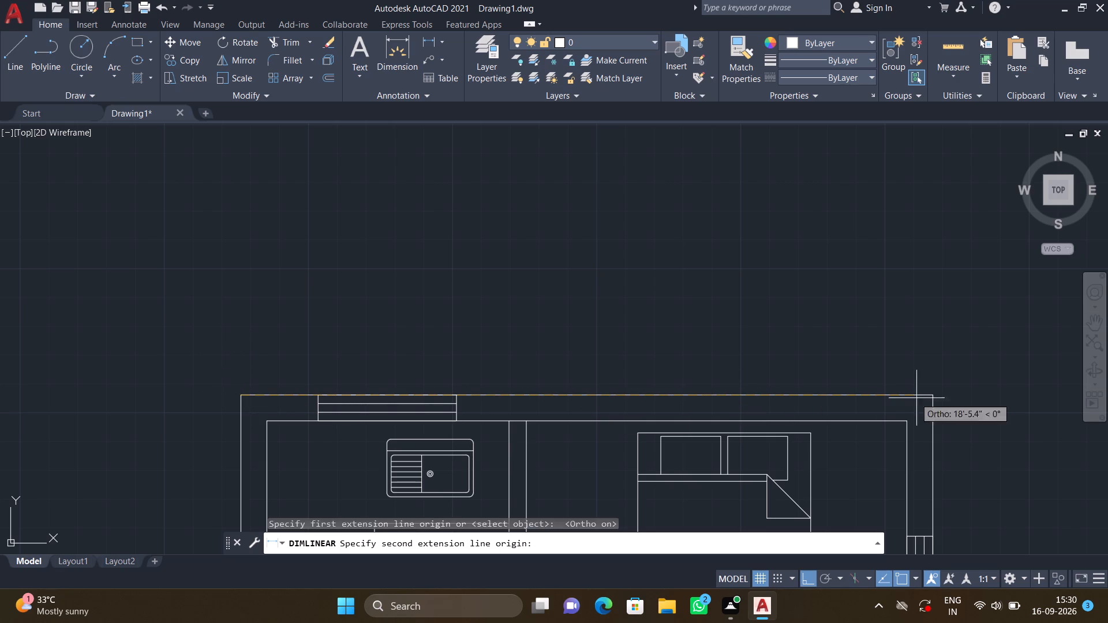
pyautogui.click(934, 398)
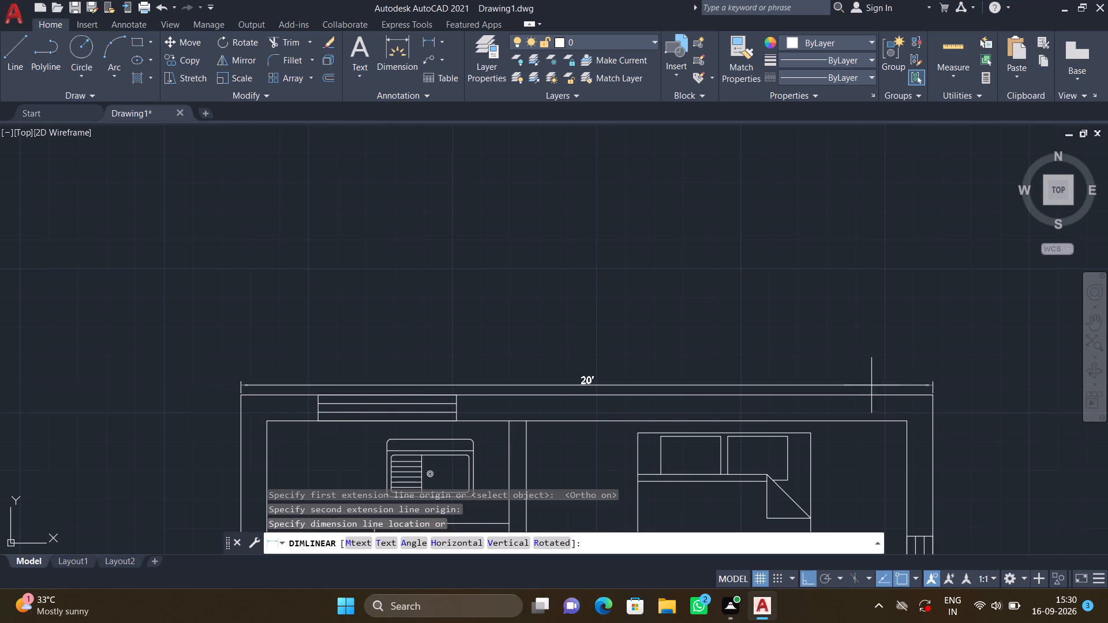
pyautogui.click(829, 357)
# Add a vertical linear dimension from the plan's northwest outer corner to the drawing area's southwest outer corner, placed west of the wall.
pyautogui.scroll(-1, 719, 389)
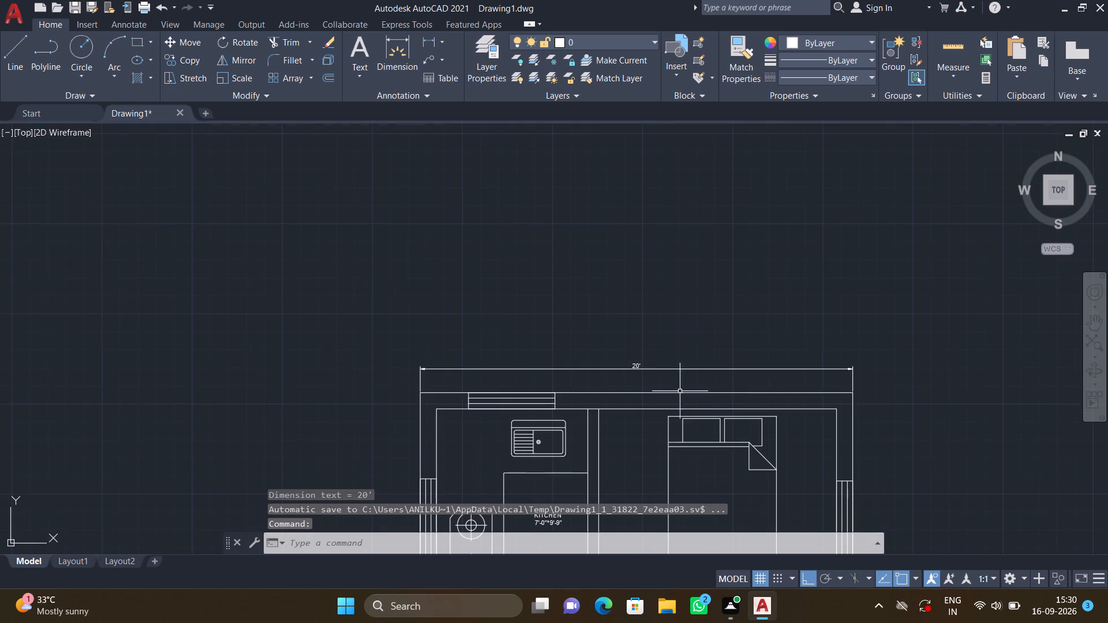
pyautogui.moveTo(662, 389); pyautogui.dragTo(612, 222, button='middle')
pyautogui.moveTo(263, 371); pyautogui.dragTo(263, 279, button='middle')
pyautogui.scroll(-1, 263, 371)
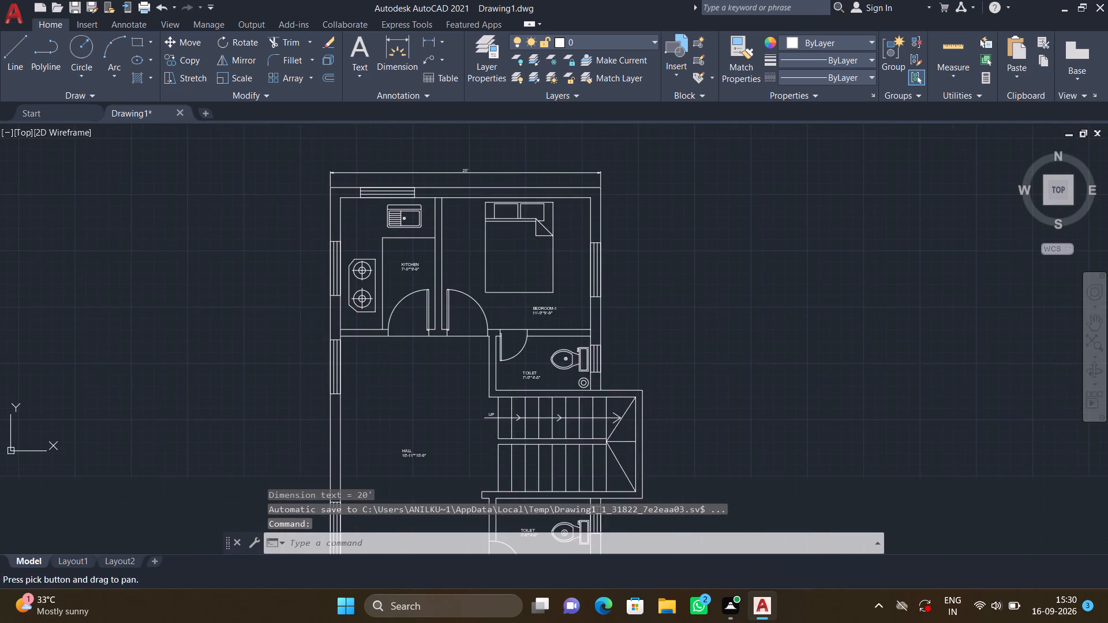
pyautogui.scroll(-2, 264, 280)
pyautogui.moveTo(272, 304); pyautogui.dragTo(272, 241, button='middle')
pyautogui.scroll(2, 274, 236)
pyautogui.press('space')
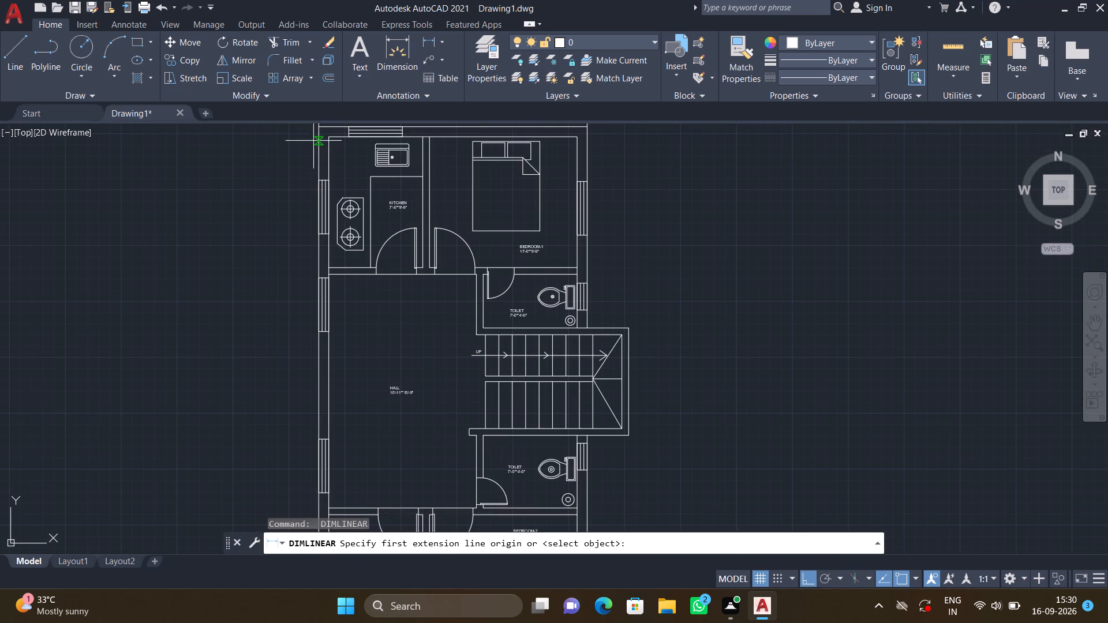
pyautogui.moveTo(309, 154); pyautogui.dragTo(297, 206, button='middle')
pyautogui.click(306, 175)
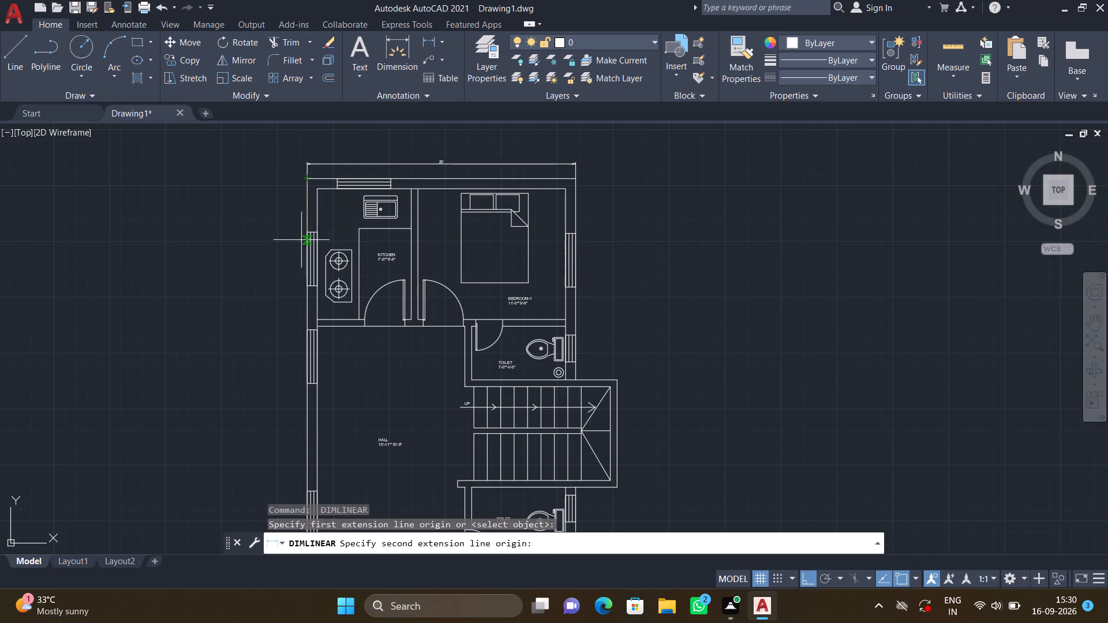
pyautogui.moveTo(295, 353); pyautogui.dragTo(293, 189, button='middle')
pyautogui.moveTo(296, 391); pyautogui.dragTo(296, 378, button='middle')
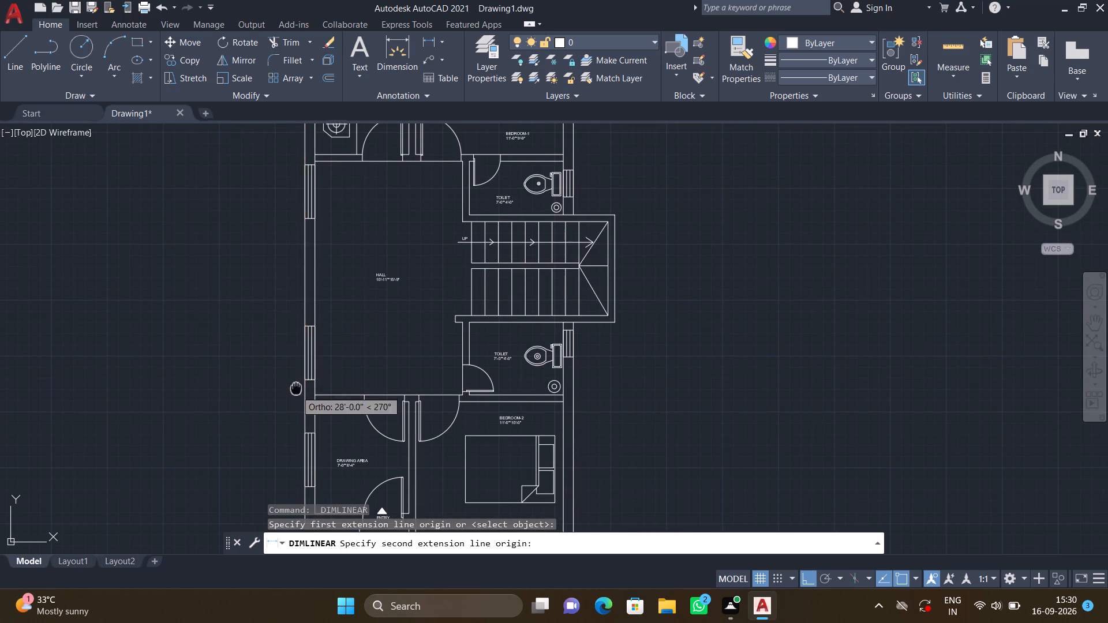
pyautogui.moveTo(296, 378); pyautogui.dragTo(297, 248, button='middle')
pyautogui.scroll(2, 300, 377)
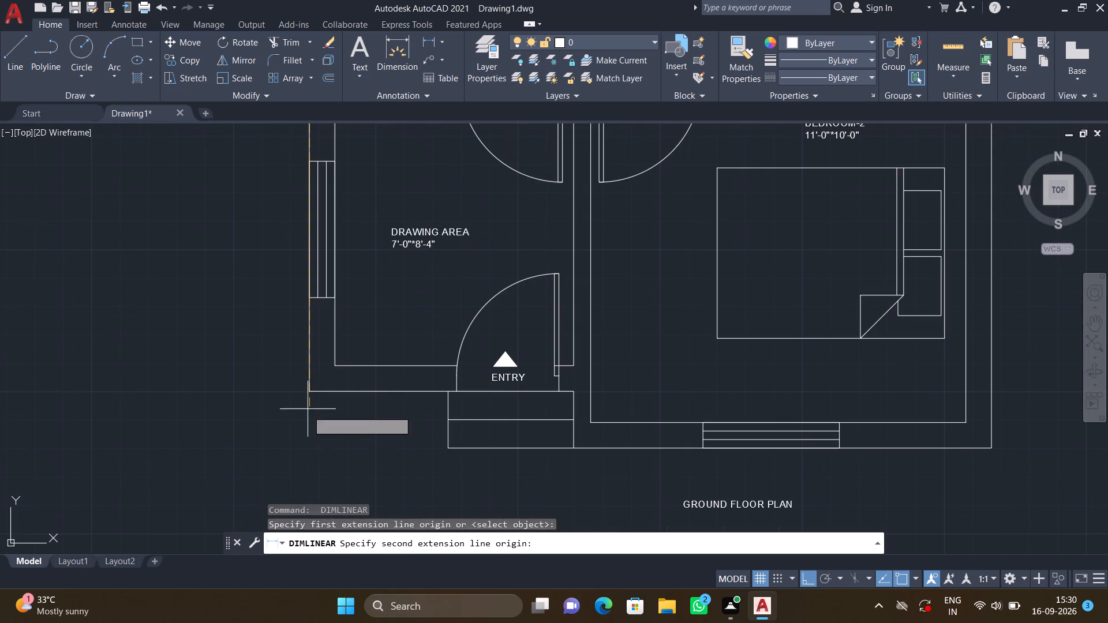
pyautogui.click(306, 391)
pyautogui.moveTo(260, 372); pyautogui.dragTo(264, 386, button='middle')
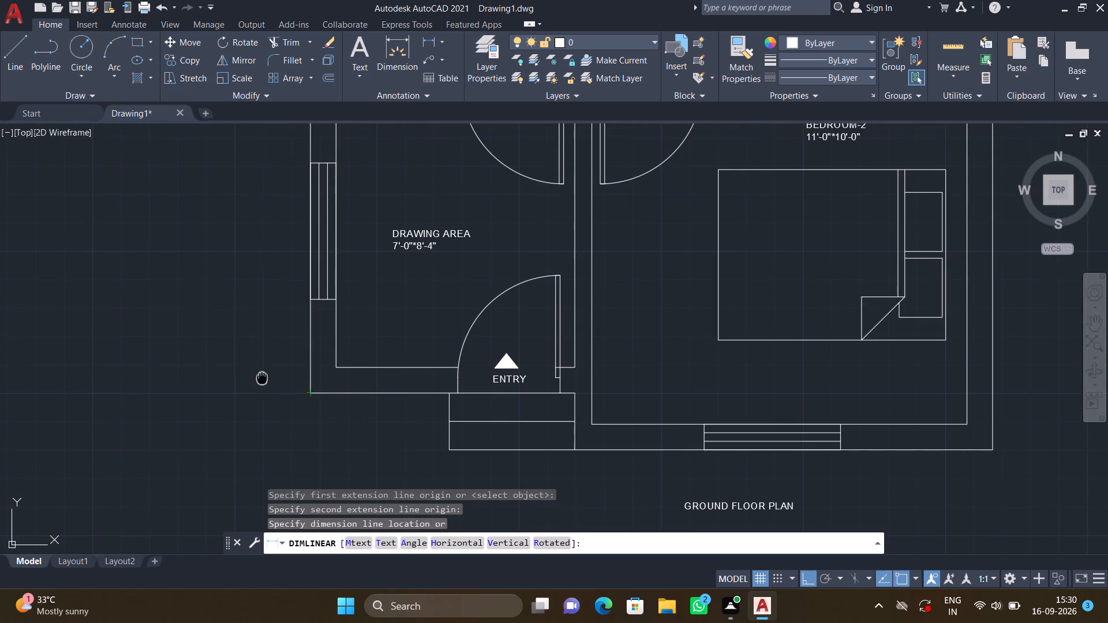
pyautogui.moveTo(264, 386); pyautogui.dragTo(290, 563, button='middle')
pyautogui.moveTo(283, 355); pyautogui.dragTo(318, 525, button='middle')
pyautogui.scroll(-1, 310, 501)
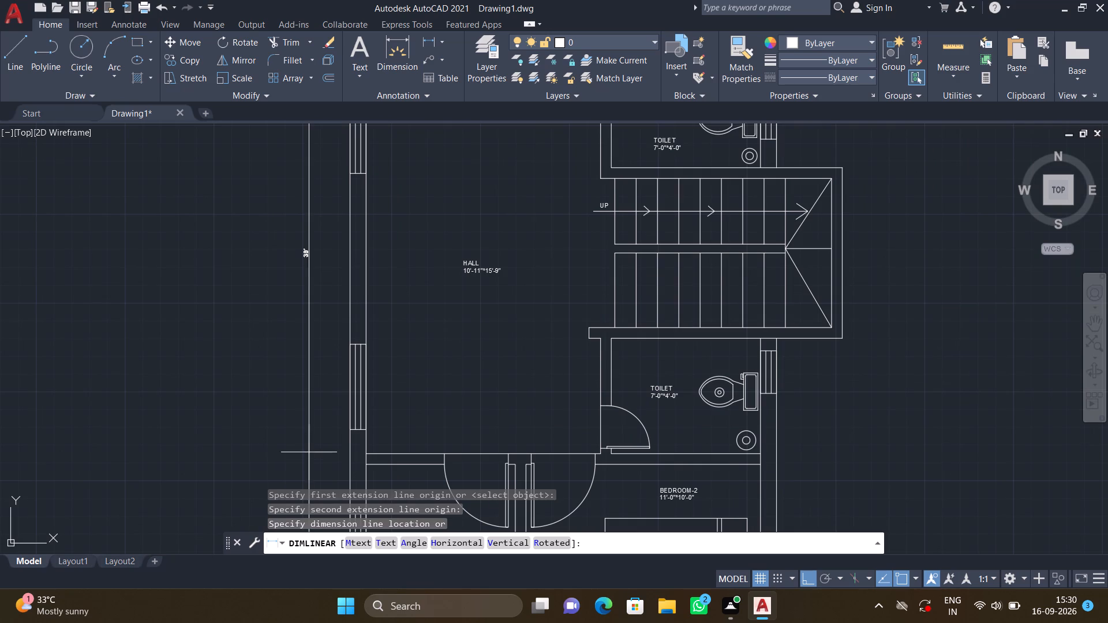
pyautogui.scroll(1, 310, 267)
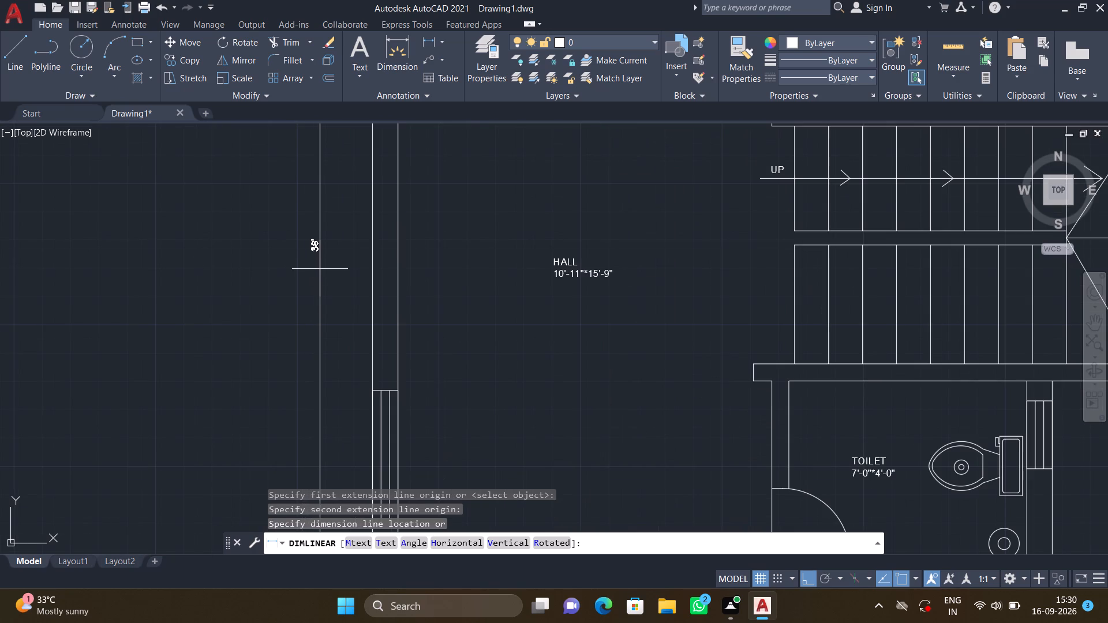
pyautogui.click(326, 271)
pyautogui.scroll(-3, 345, 282)
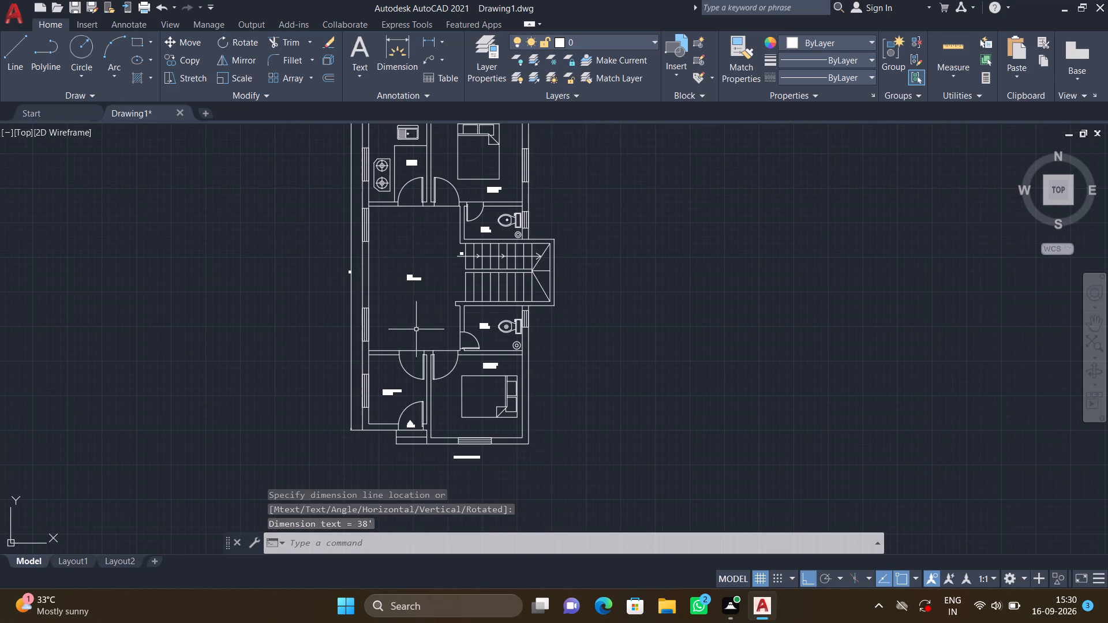
pyautogui.moveTo(426, 325); pyautogui.dragTo(346, 344, button='middle')
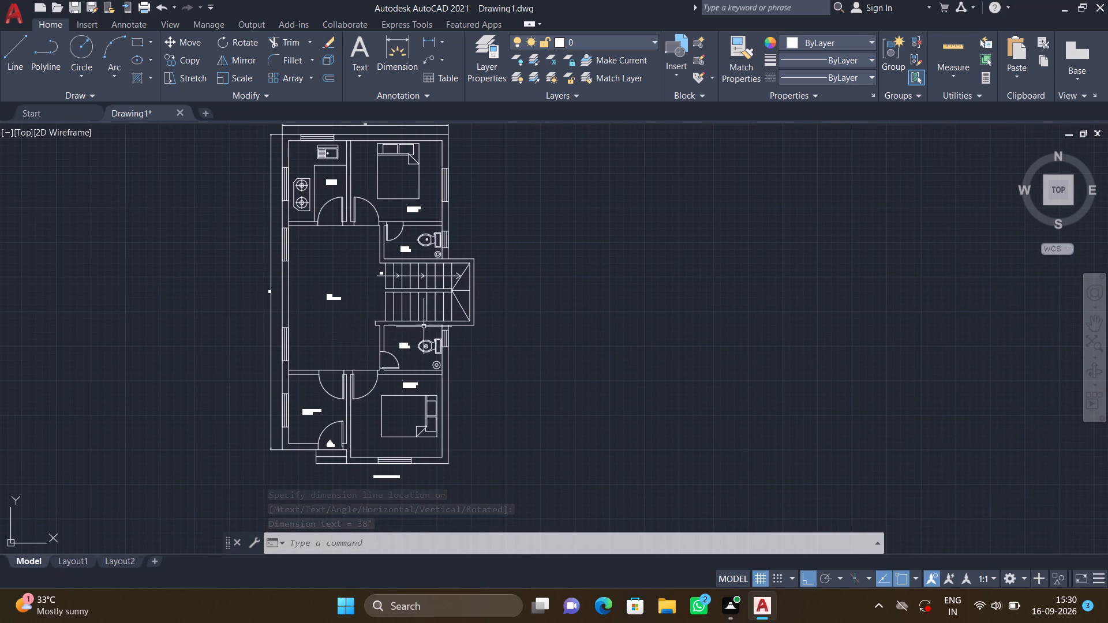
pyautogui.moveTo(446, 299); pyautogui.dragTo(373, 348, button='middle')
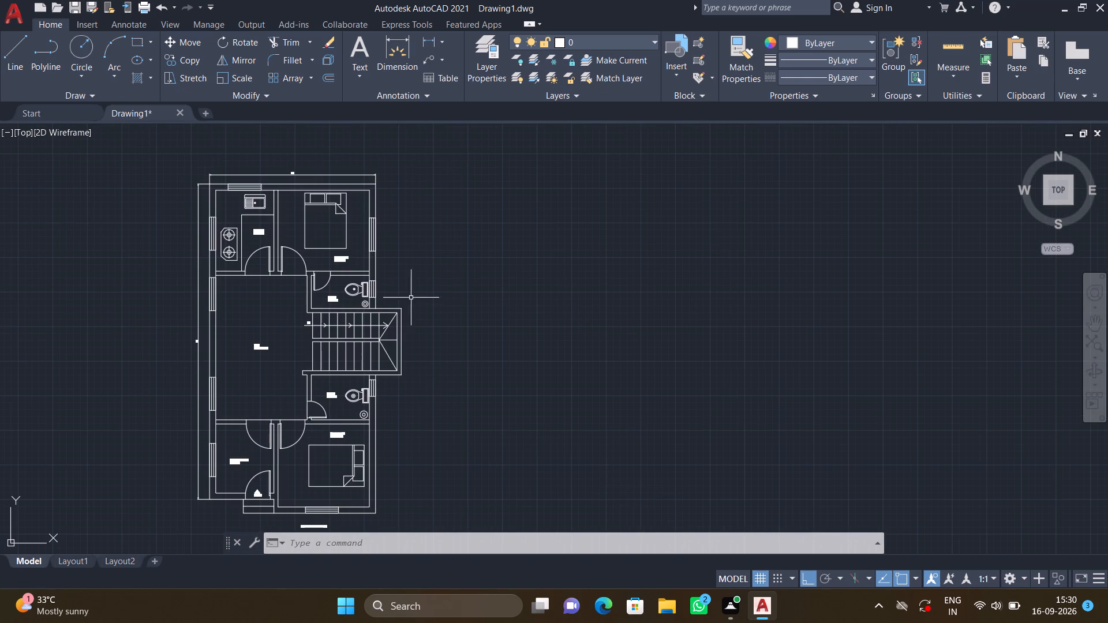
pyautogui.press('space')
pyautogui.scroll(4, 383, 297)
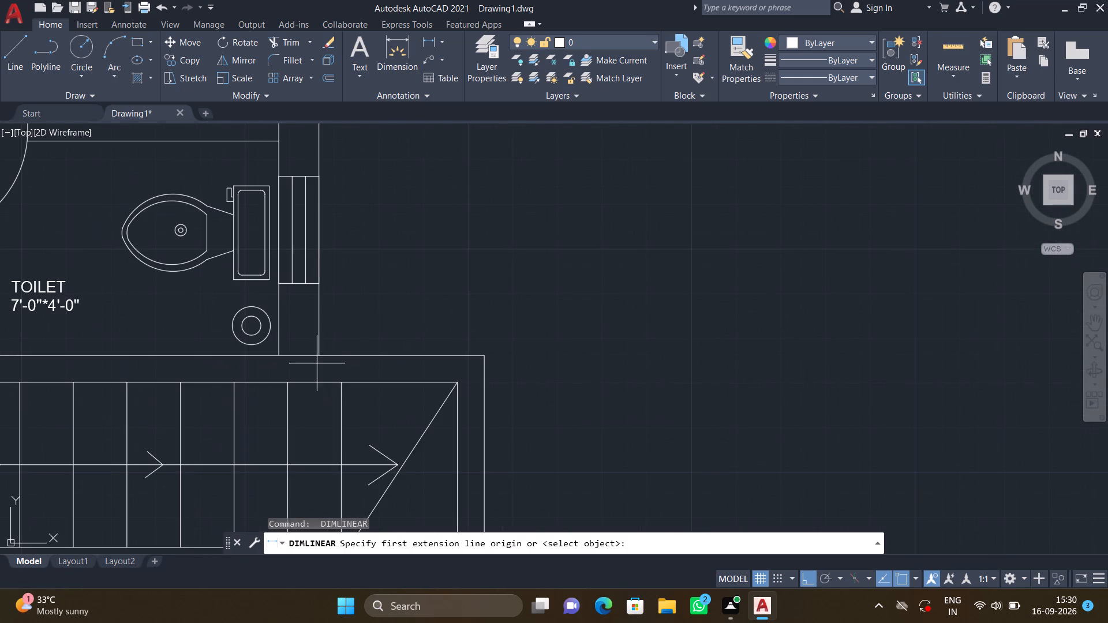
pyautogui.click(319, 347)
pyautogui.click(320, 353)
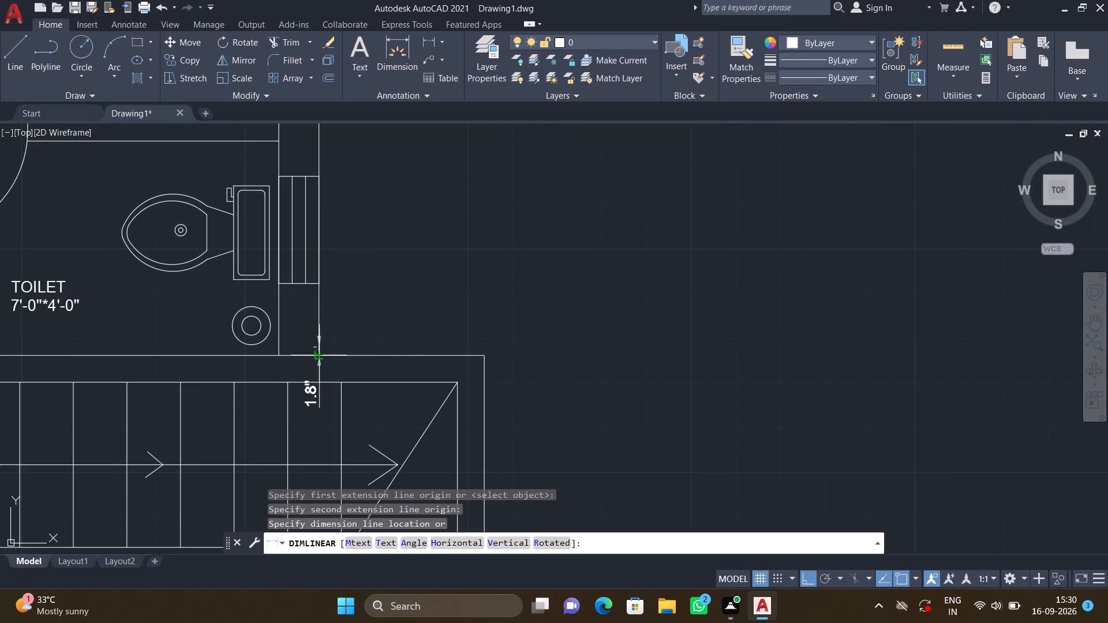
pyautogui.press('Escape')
# Add a horizontal linear dimension for the stairwell's projection beyond the plan's east outer wall, placed just north of the stairwell wall.
pyautogui.press('space')
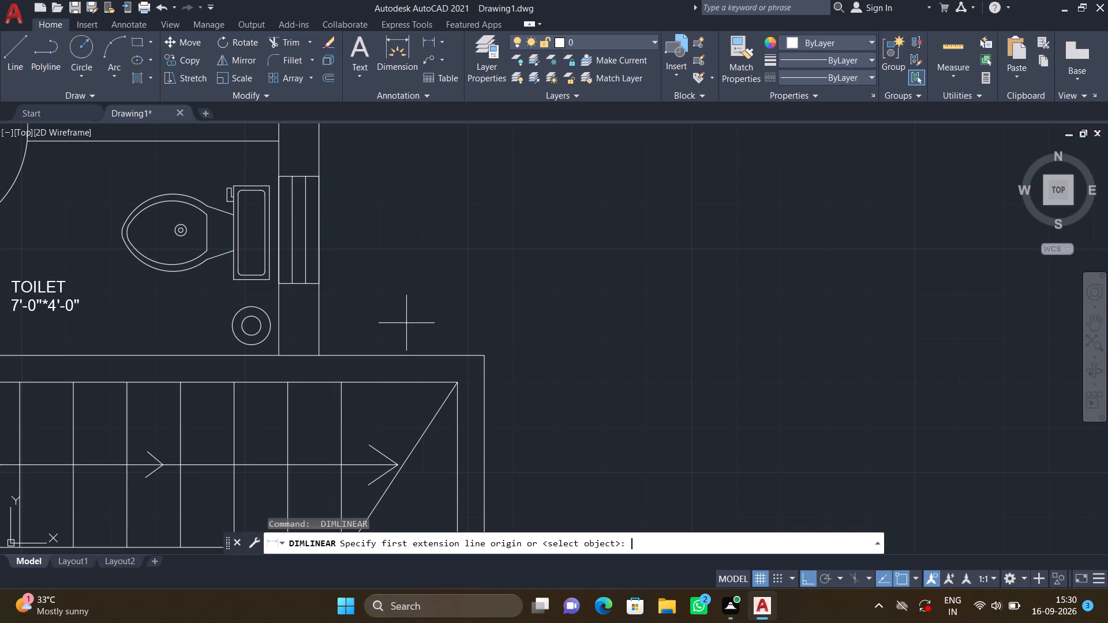
pyautogui.click(319, 355)
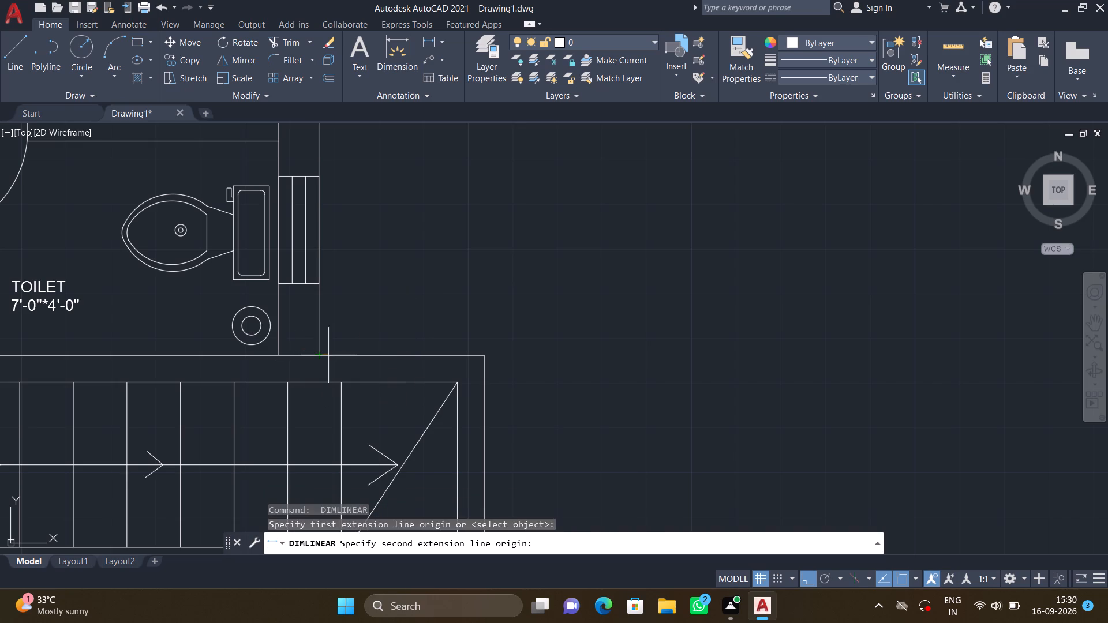
pyautogui.click(481, 356)
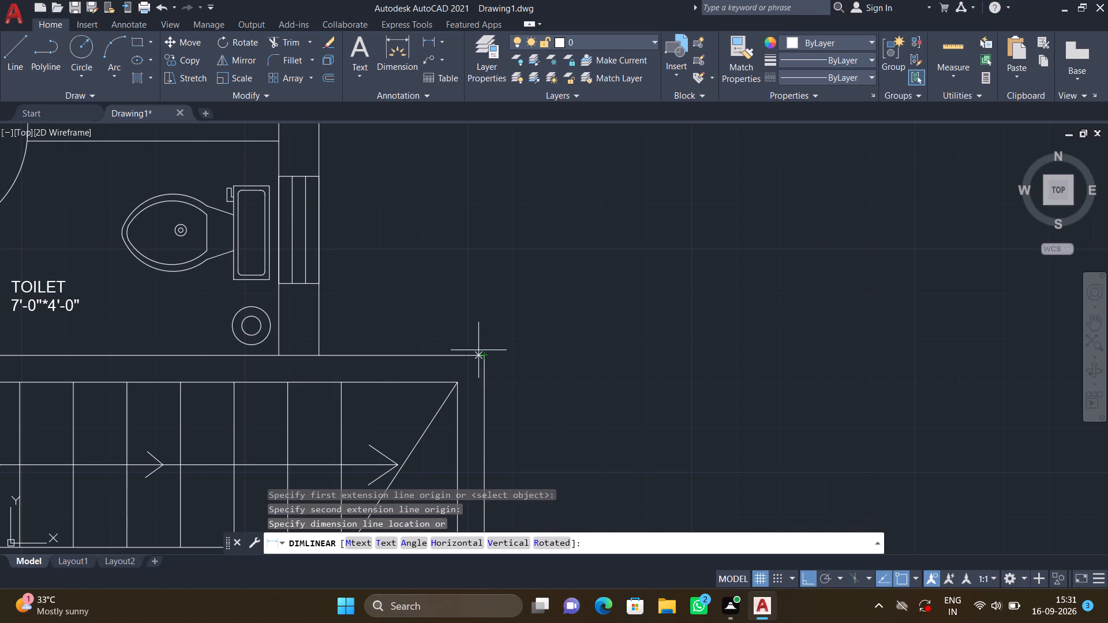
pyautogui.click(470, 320)
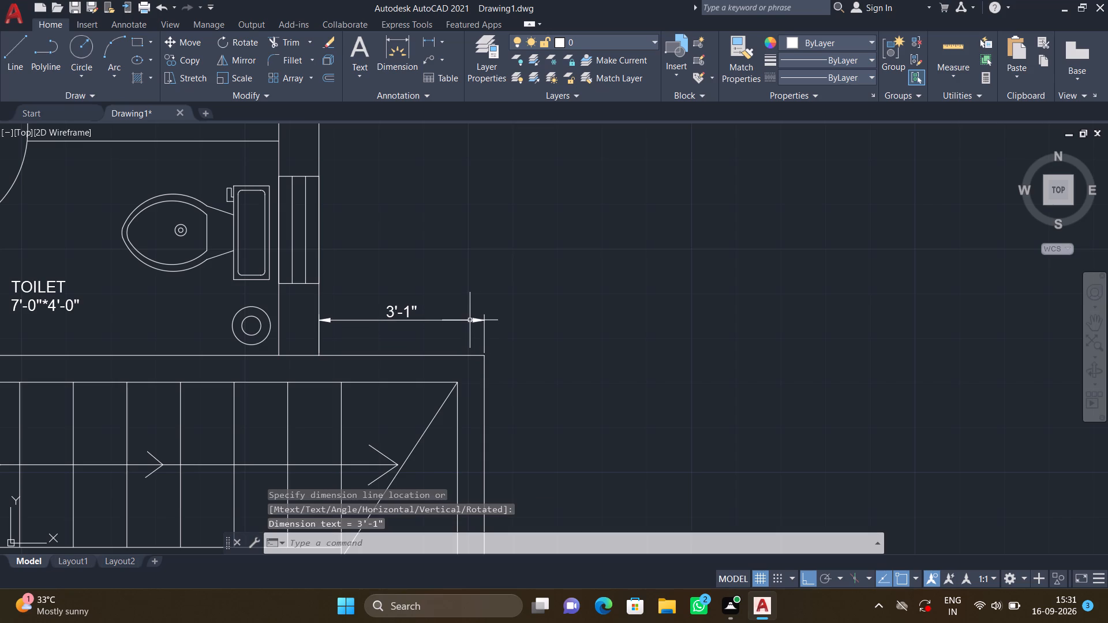
# Add a vertical linear dimension between the stairwell's northeast and southeast inner corners, placed inside the landing just west of the wall.
pyautogui.scroll(-1, 499, 292)
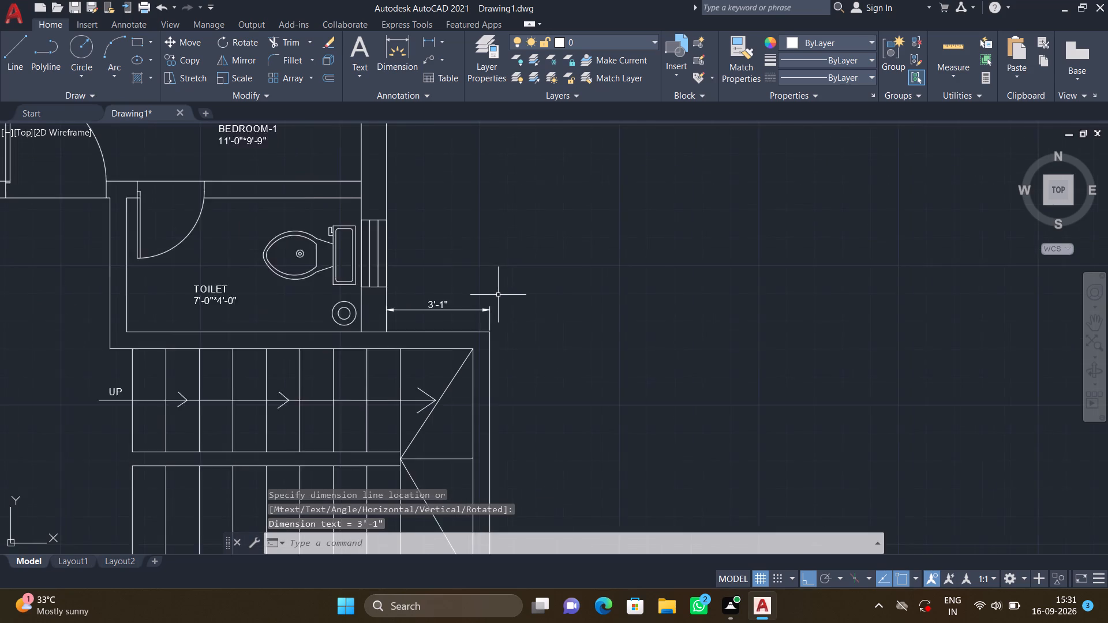
pyautogui.scroll(-1, 497, 295)
pyautogui.moveTo(482, 385); pyautogui.dragTo(456, 279, button='middle')
pyautogui.press('space')
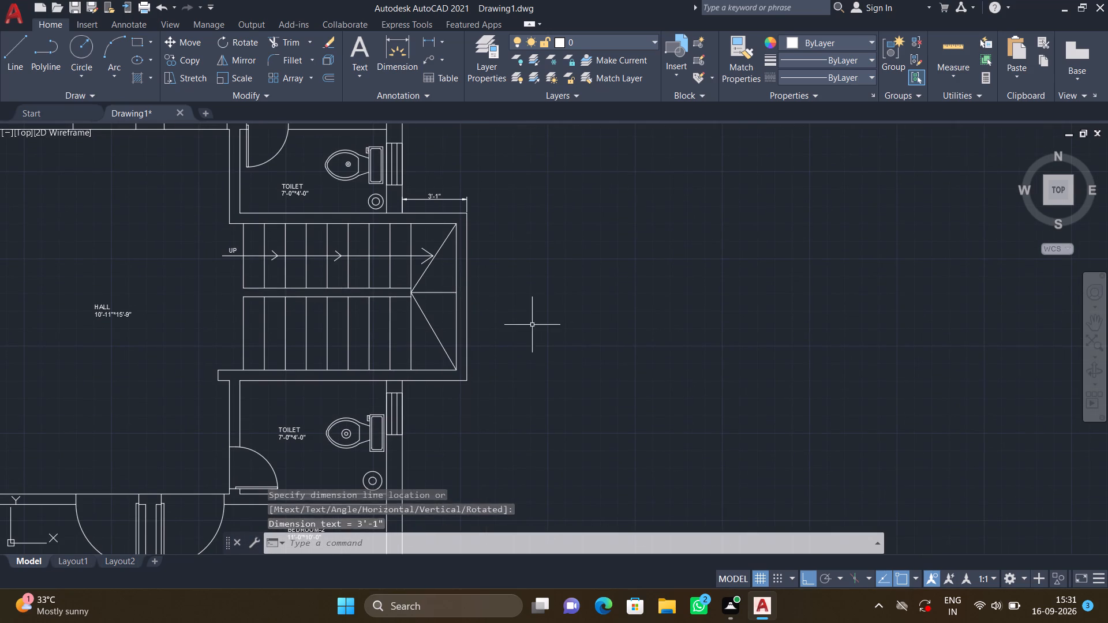
pyautogui.scroll(3, 431, 236)
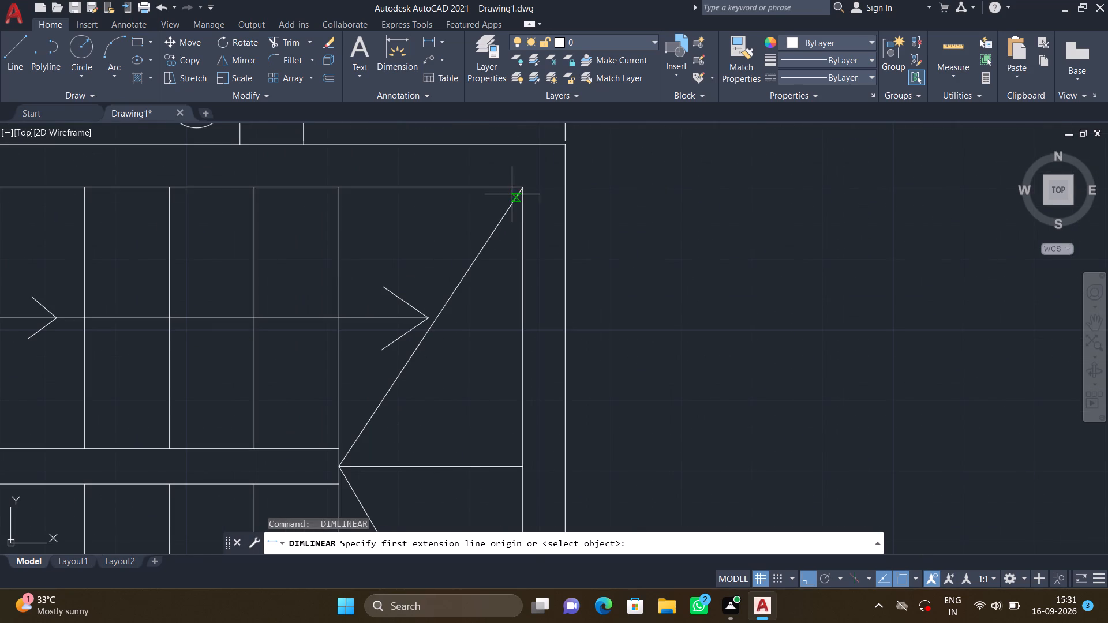
pyautogui.click(524, 186)
pyautogui.moveTo(532, 355); pyautogui.dragTo(522, 247, button='middle')
pyautogui.scroll(-1, 519, 276)
pyautogui.moveTo(518, 513); pyautogui.dragTo(510, 396, button='middle')
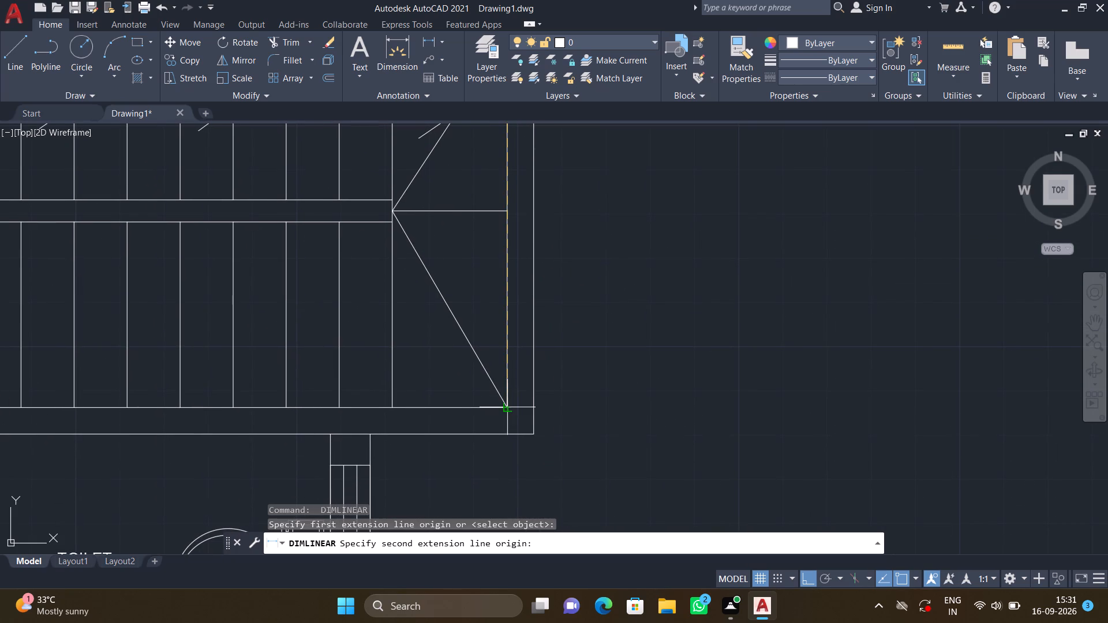
pyautogui.click(509, 406)
pyautogui.click(477, 391)
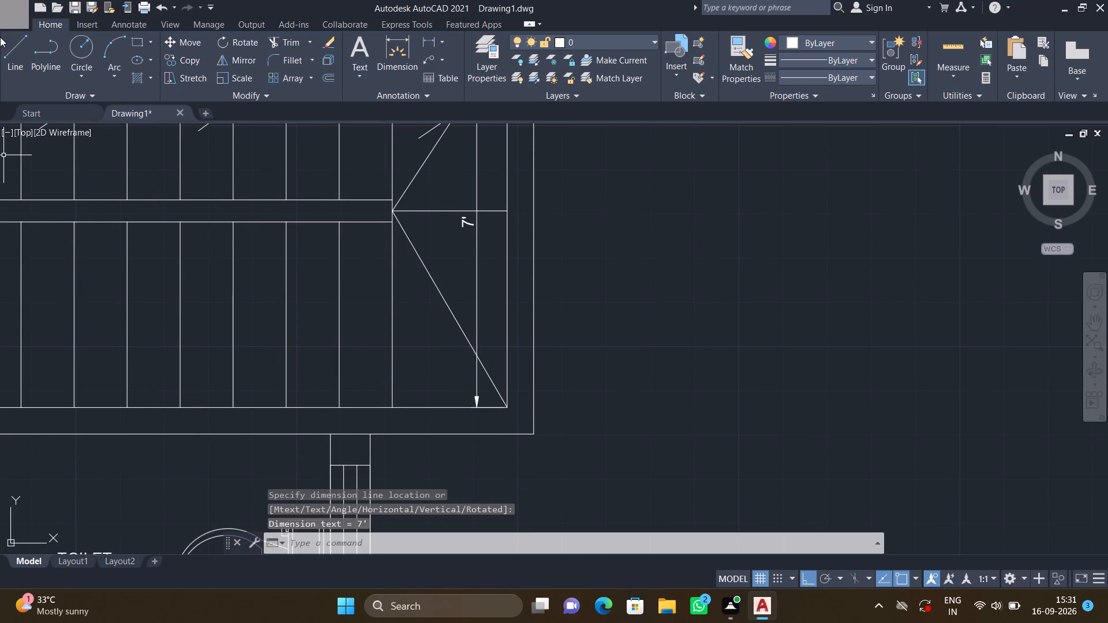
# Add a vertical linear dimension for the southern stair flight's width at its last tread line, placed just east of that line.
pyautogui.press('space')
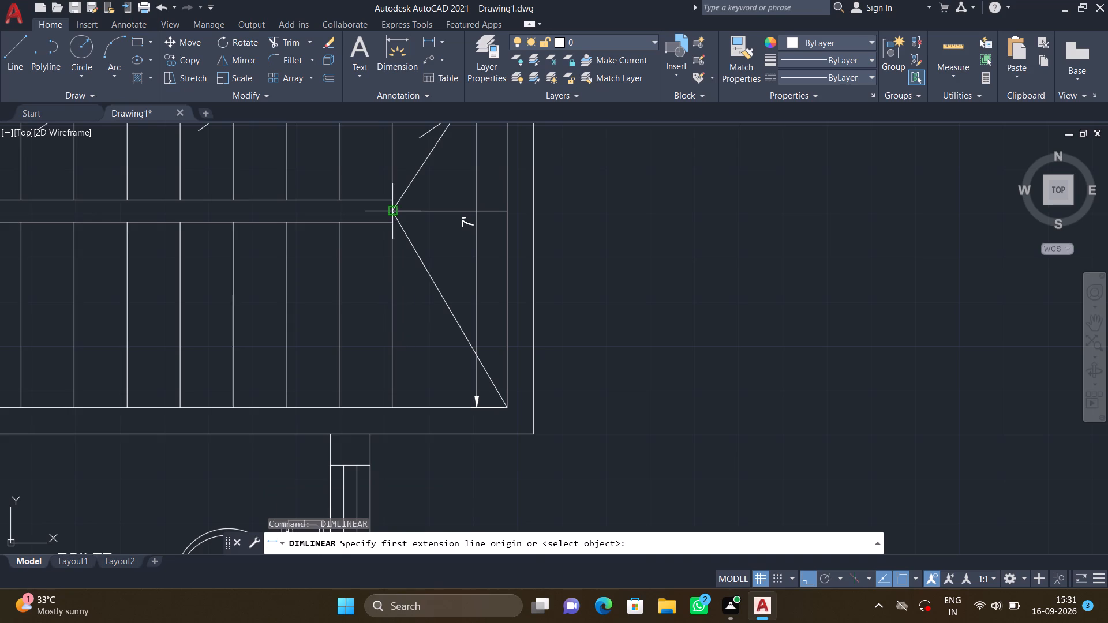
pyautogui.click(393, 223)
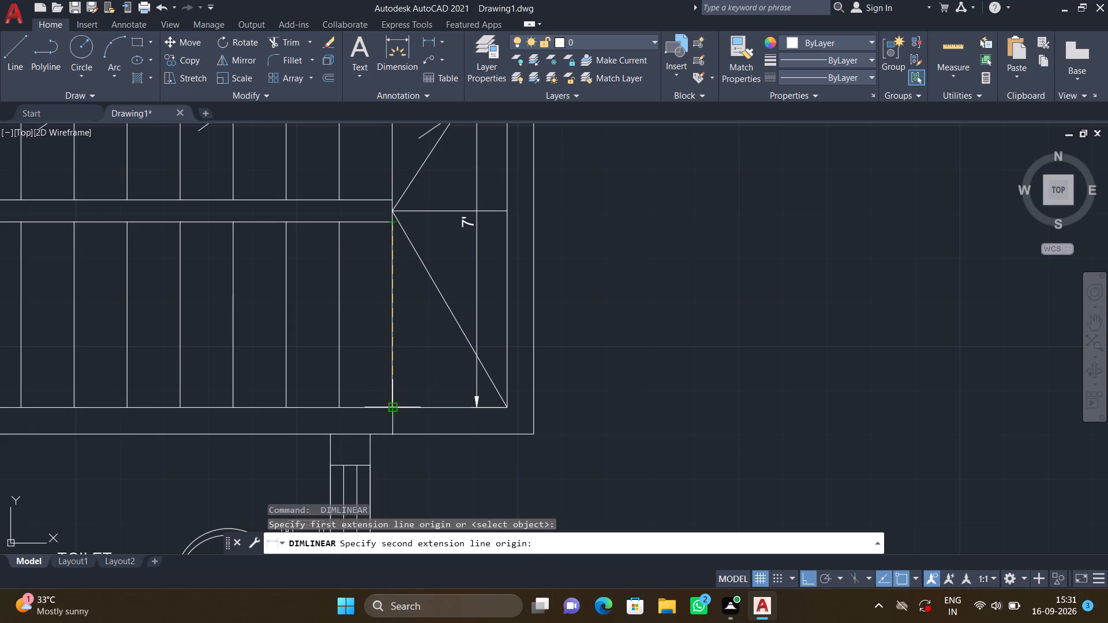
pyautogui.click(391, 409)
pyautogui.click(415, 391)
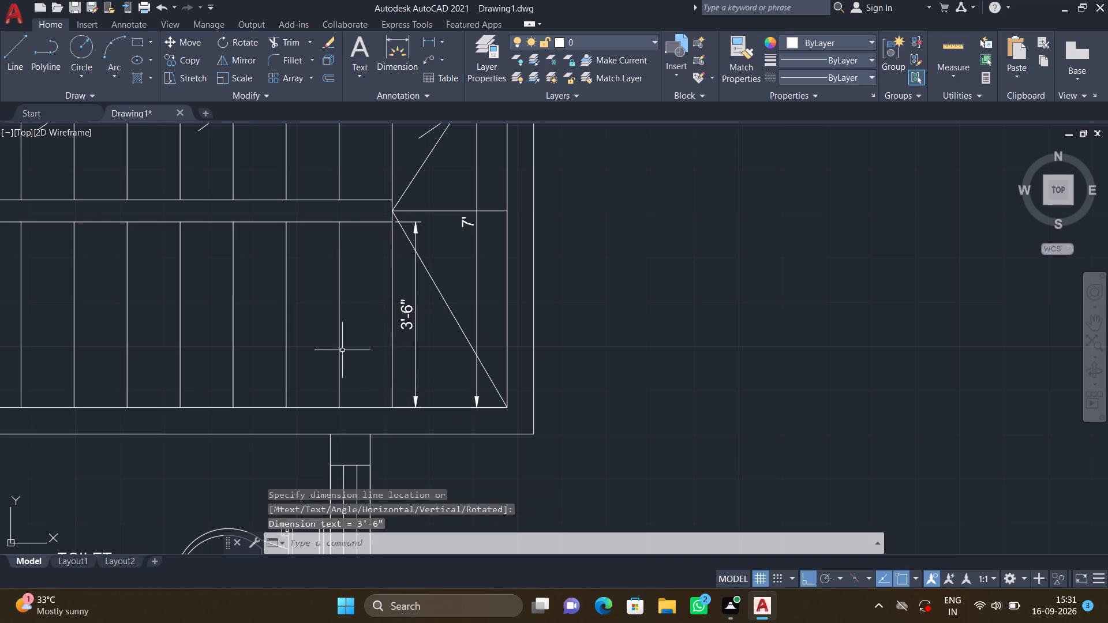
# Add a horizontal linear dimension from the northern flight's first tread to the landing's northeast inner corner, placed inside the flight above the arrow.
pyautogui.scroll(-1, 333, 330)
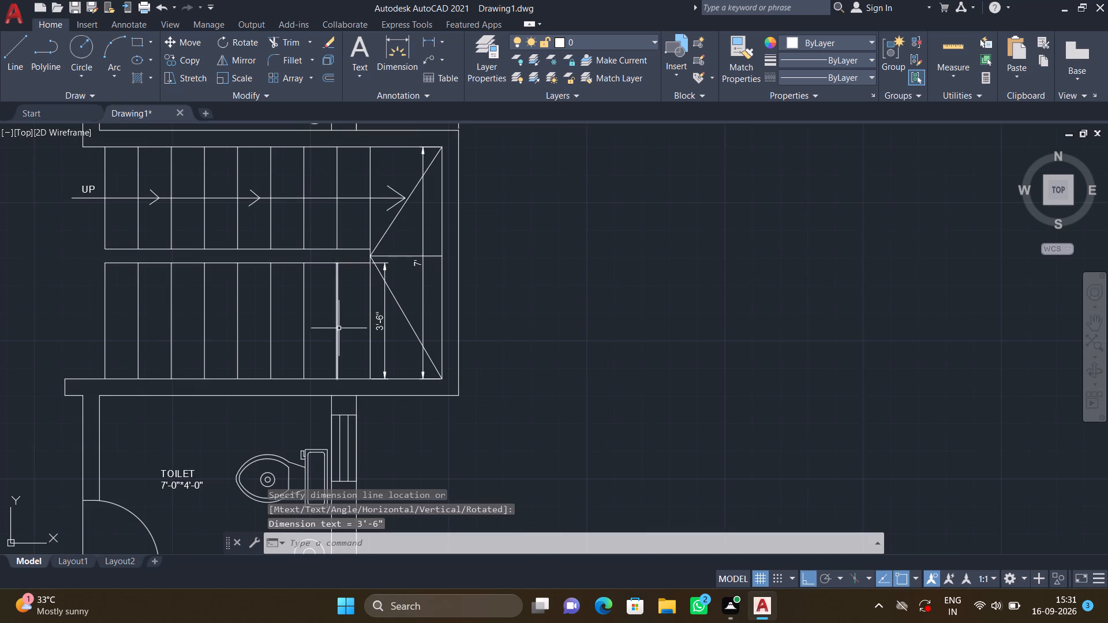
pyautogui.moveTo(339, 328); pyautogui.dragTo(425, 461, button='middle')
pyautogui.press('space')
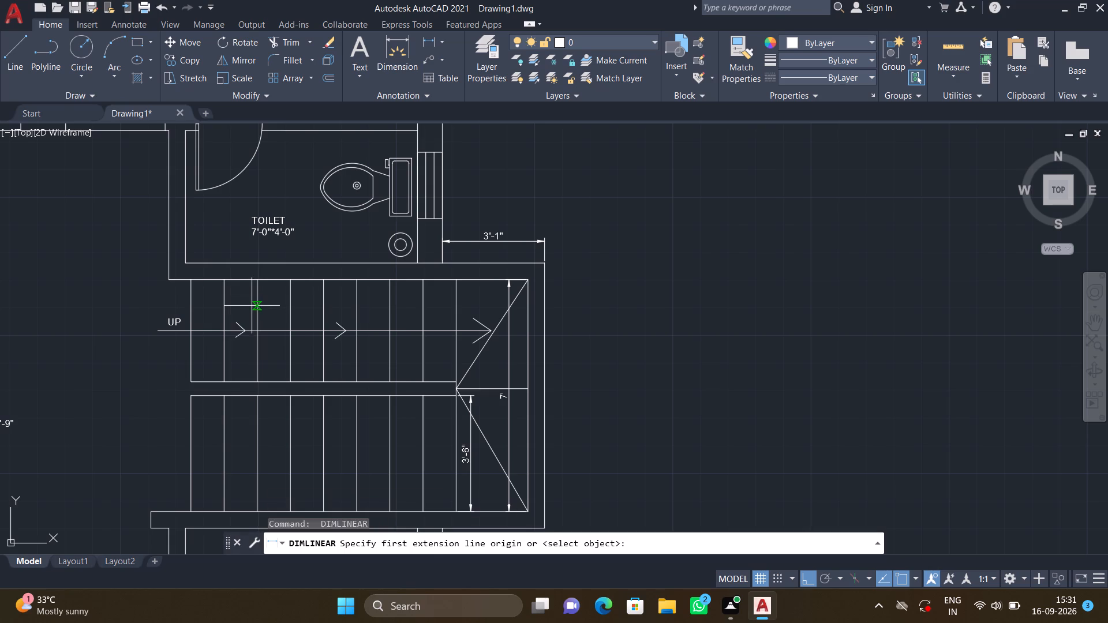
pyautogui.click(192, 282)
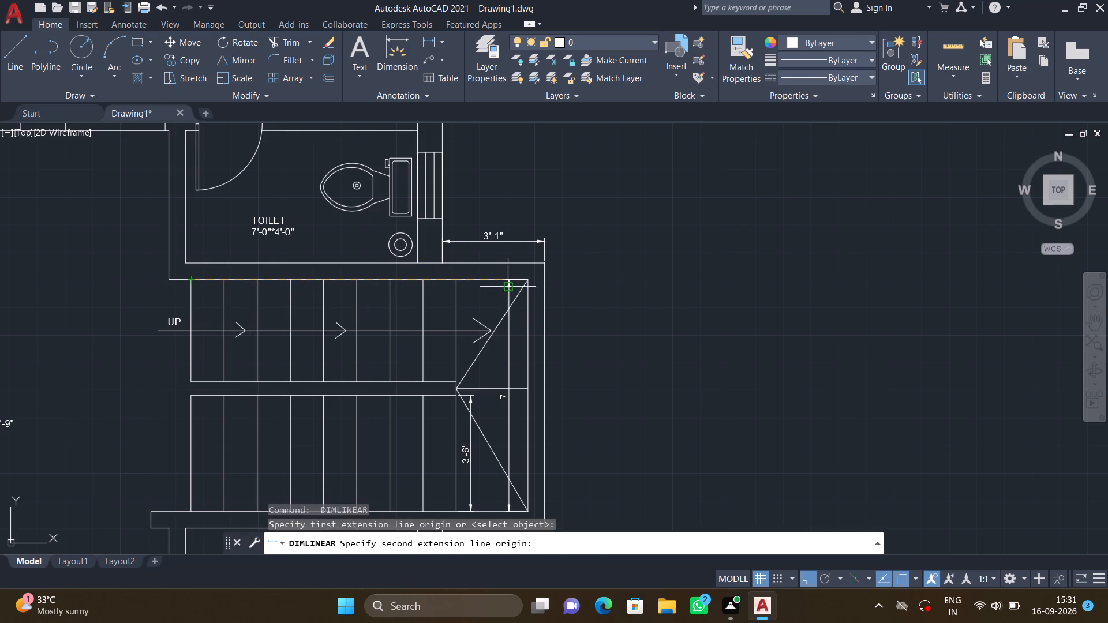
pyautogui.click(530, 282)
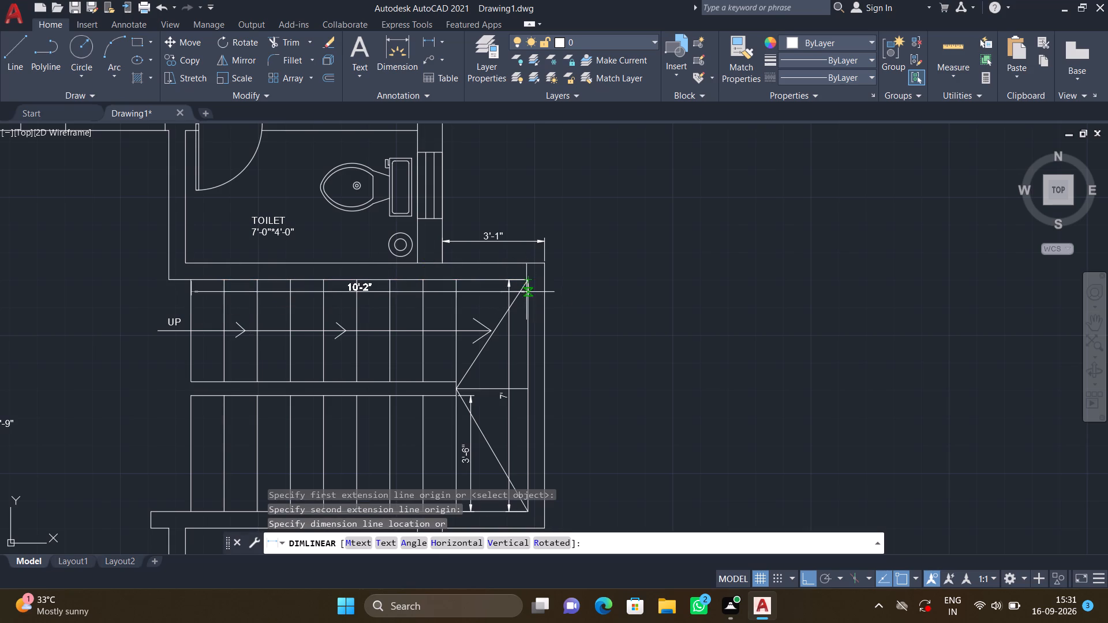
pyautogui.click(519, 305)
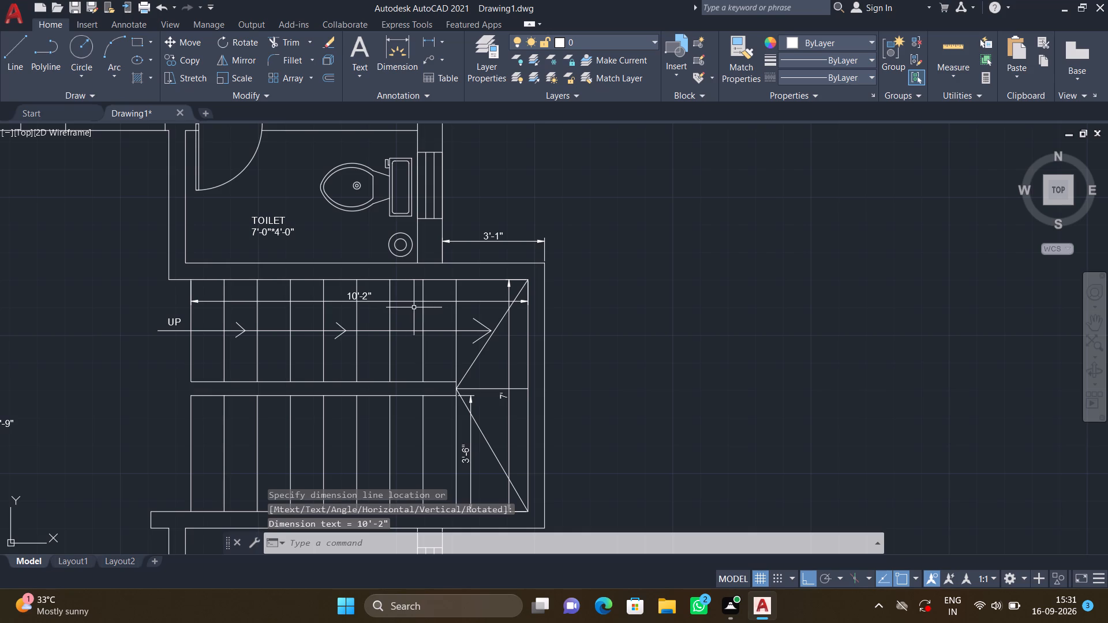
# Add the multiline text heading "20*38 (760Sqft) House Plan -North Face" above the plan's 20' overall width dimension and save it.
pyautogui.scroll(-1, 422, 307)
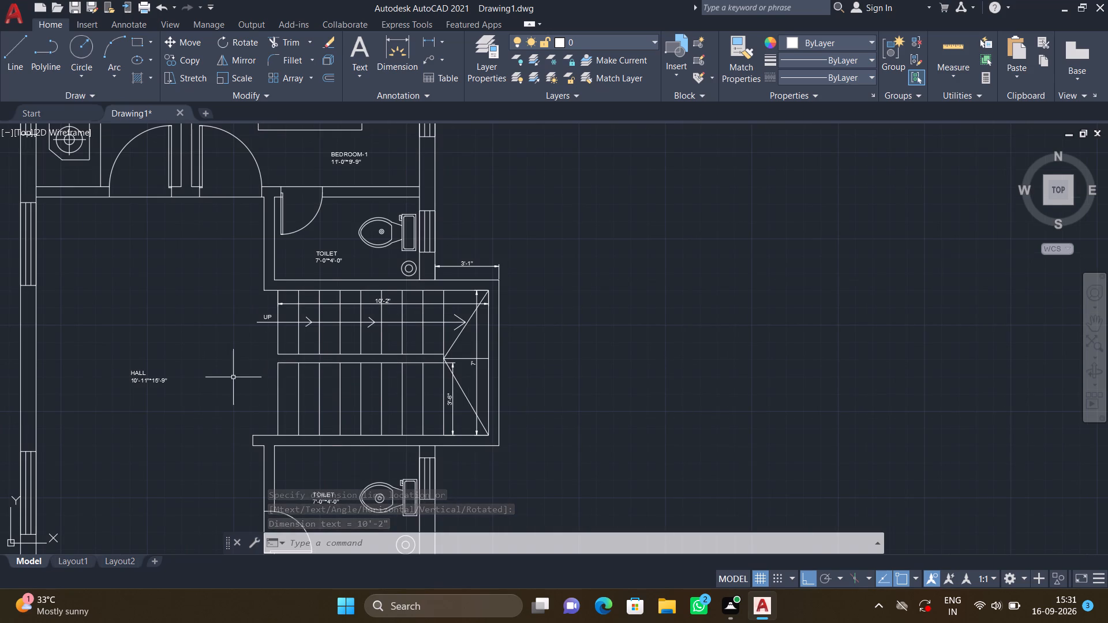
pyautogui.scroll(-1, 224, 380)
pyautogui.moveTo(227, 379); pyautogui.dragTo(359, 279, button='middle')
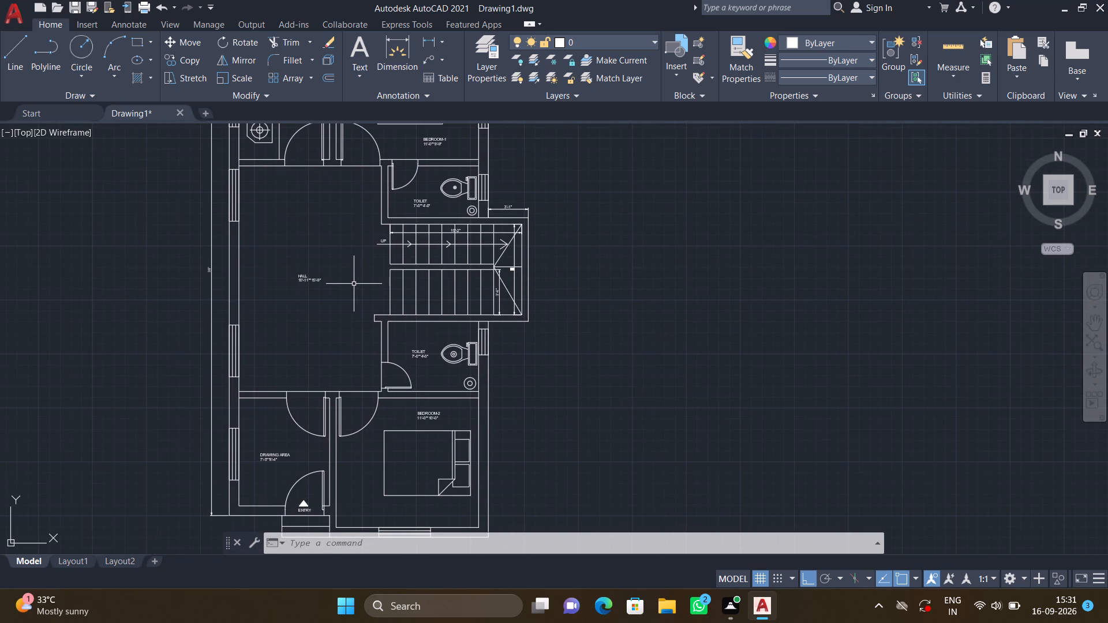
pyautogui.scroll(-2, 360, 297)
pyautogui.moveTo(364, 299); pyautogui.dragTo(362, 324, button='middle')
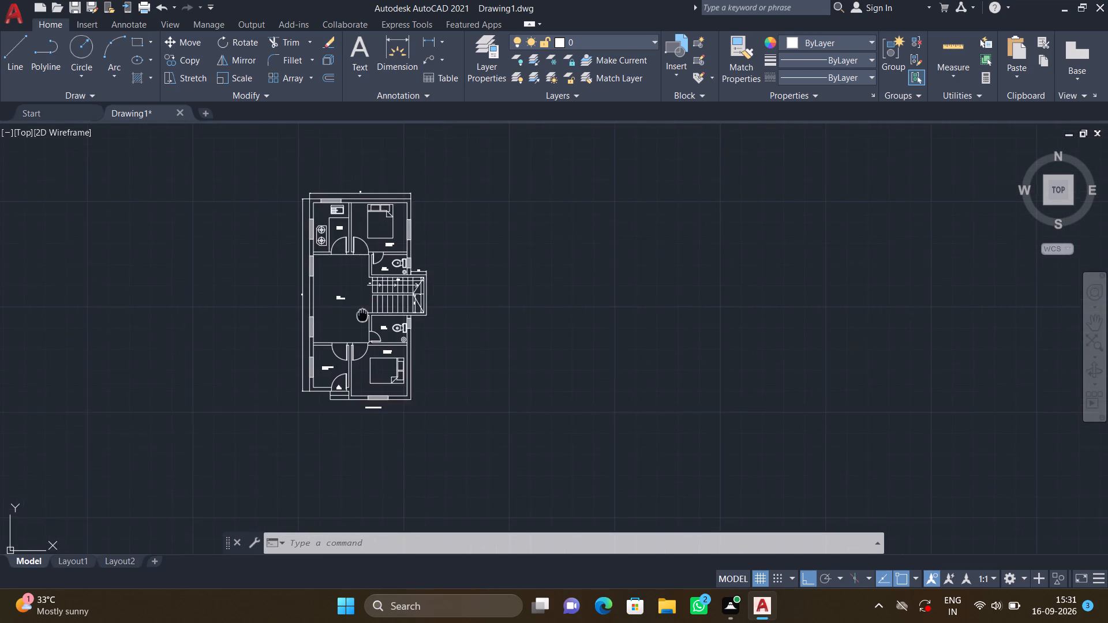
pyautogui.moveTo(362, 324); pyautogui.dragTo(364, 423, button='middle')
pyautogui.scroll(4, 332, 299)
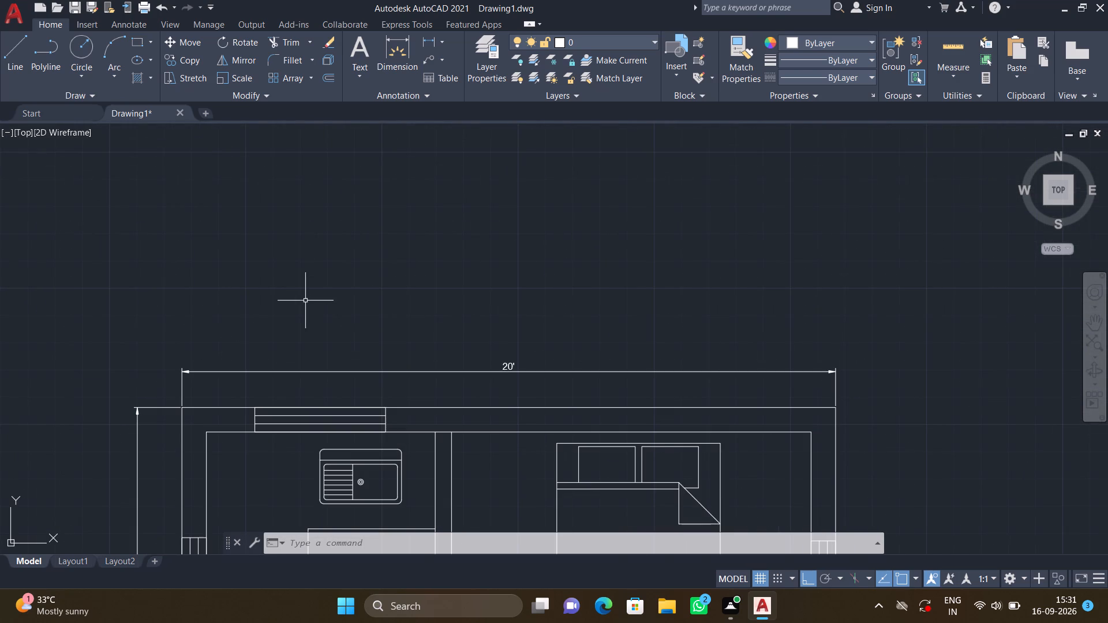
pyautogui.write('MT')
pyautogui.press('Return')
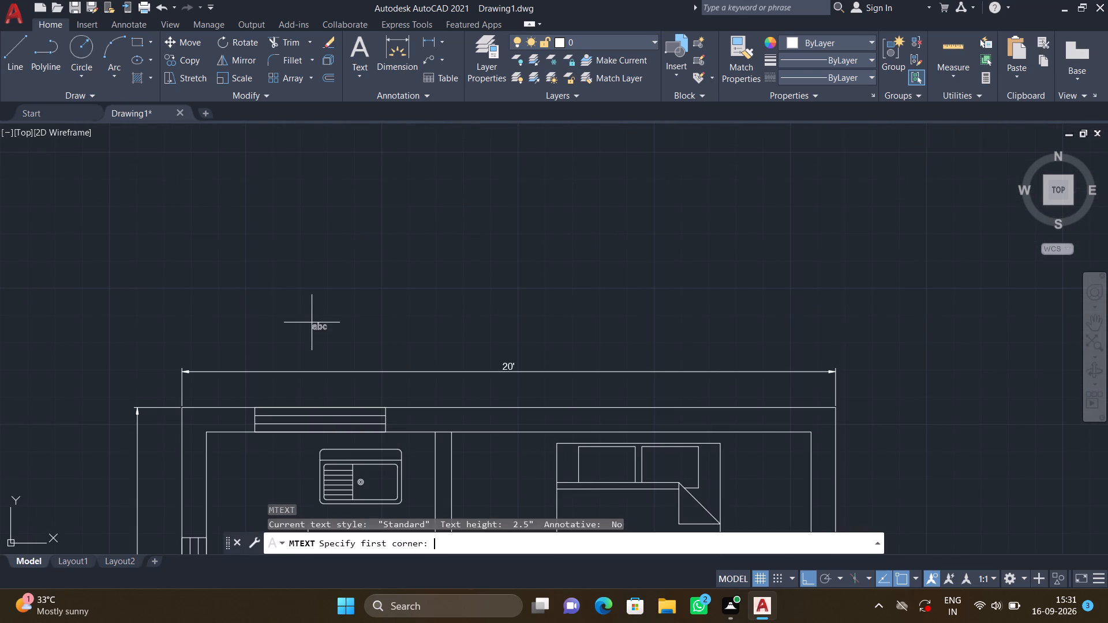
pyautogui.click(199, 285)
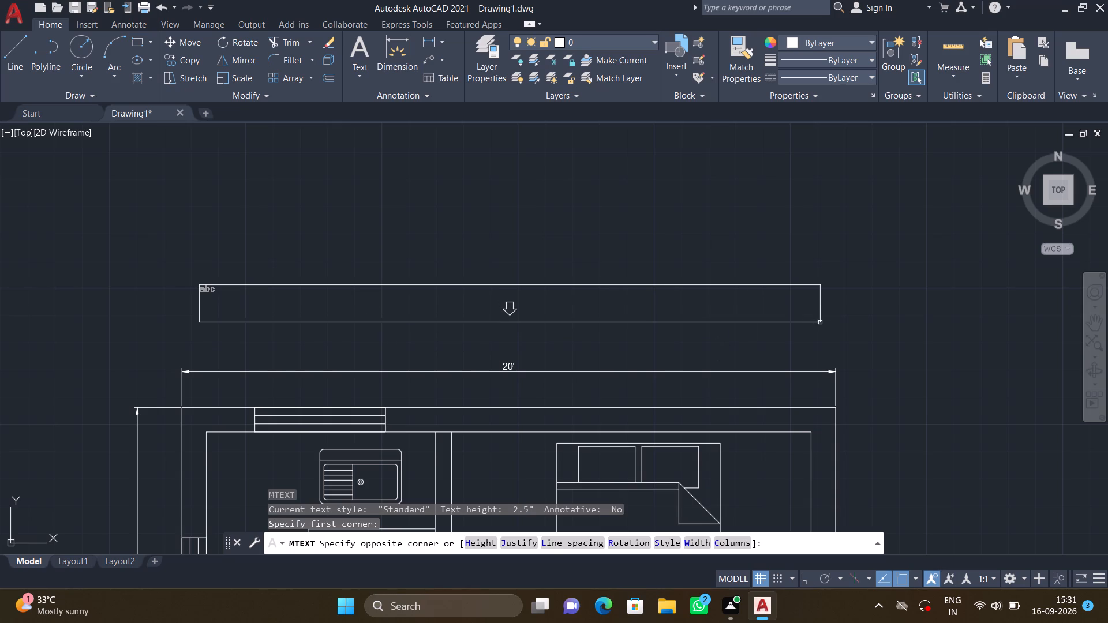
pyautogui.click(839, 330)
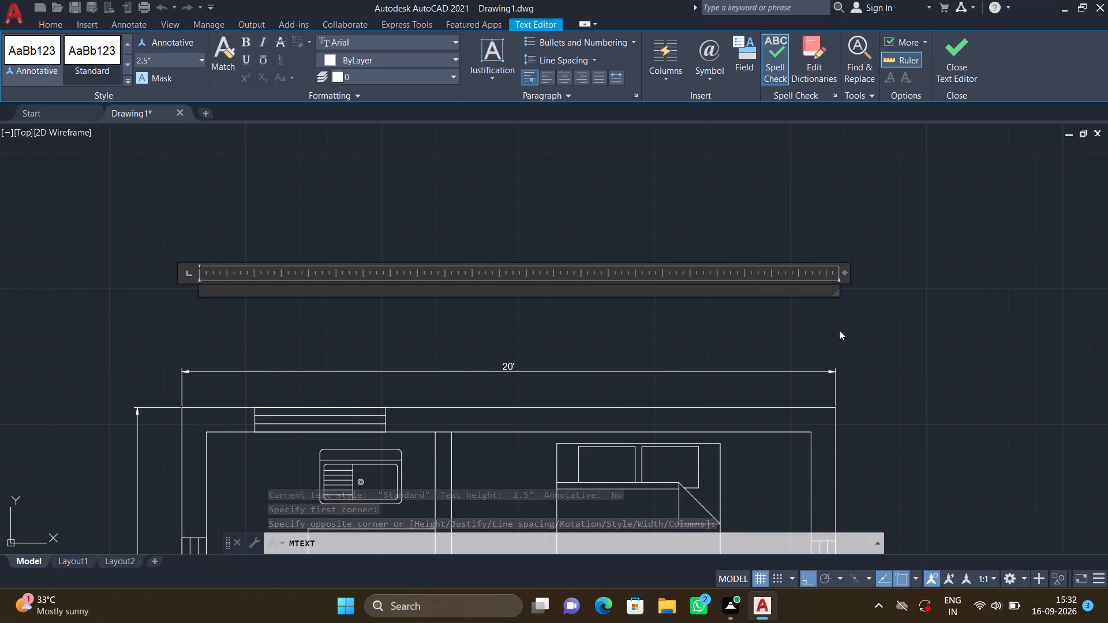
pyautogui.write('20')
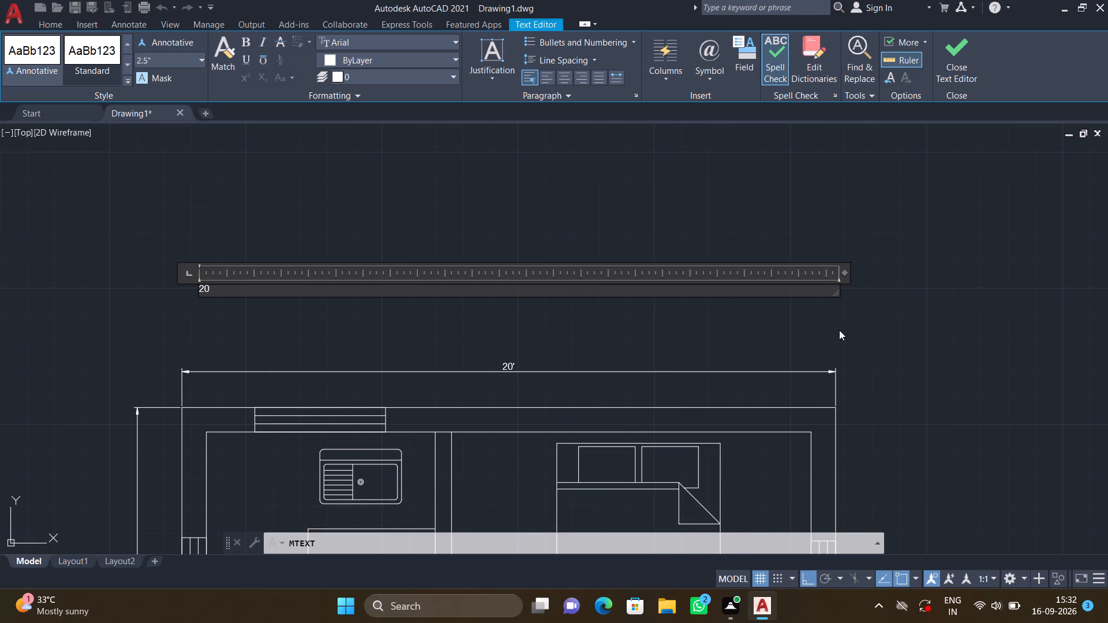
pyautogui.press('*')
pyautogui.press('3')
pyautogui.press('8')
pyautogui.press('space')
pyautogui.hotkey('shift', '(')
pyautogui.write('760')
pyautogui.press('s')
pyautogui.write('qft')
pyautogui.hotkey('shift', ')')
pyautogui.press('space')
pyautogui.press('h')
pyautogui.write('ouse')
pyautogui.press('space')
pyautogui.press('p')
pyautogui.write('lan')
pyautogui.press('space')
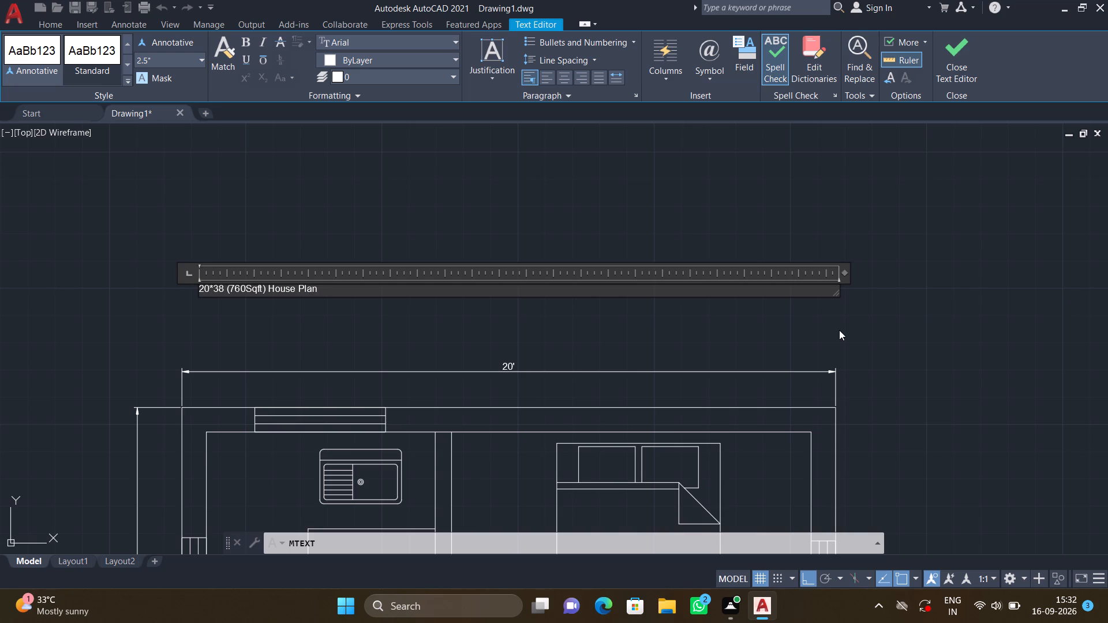
pyautogui.press('-')
pyautogui.press('n')
pyautogui.write('orth')
pyautogui.press('space')
pyautogui.press('f')
pyautogui.write('ace')
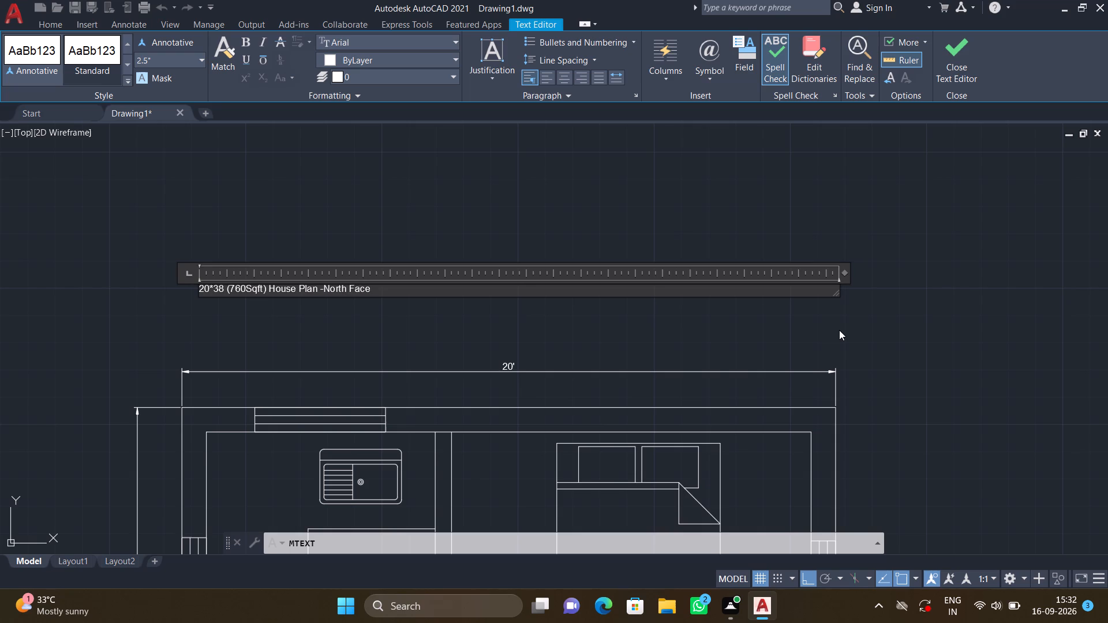
pyautogui.press('Return')
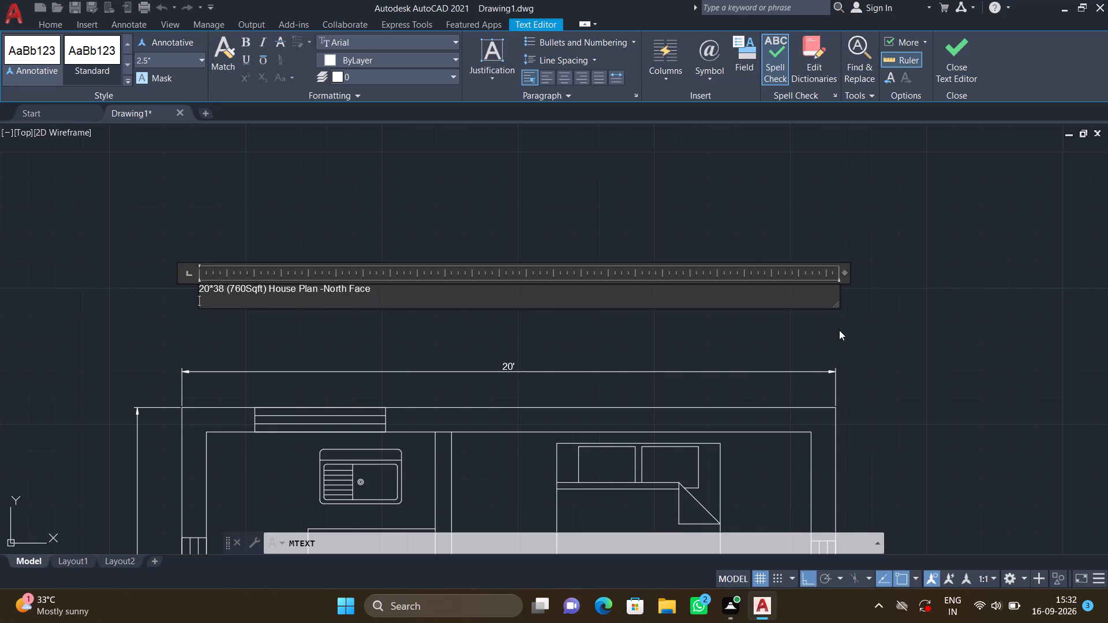
pyautogui.press('Escape')
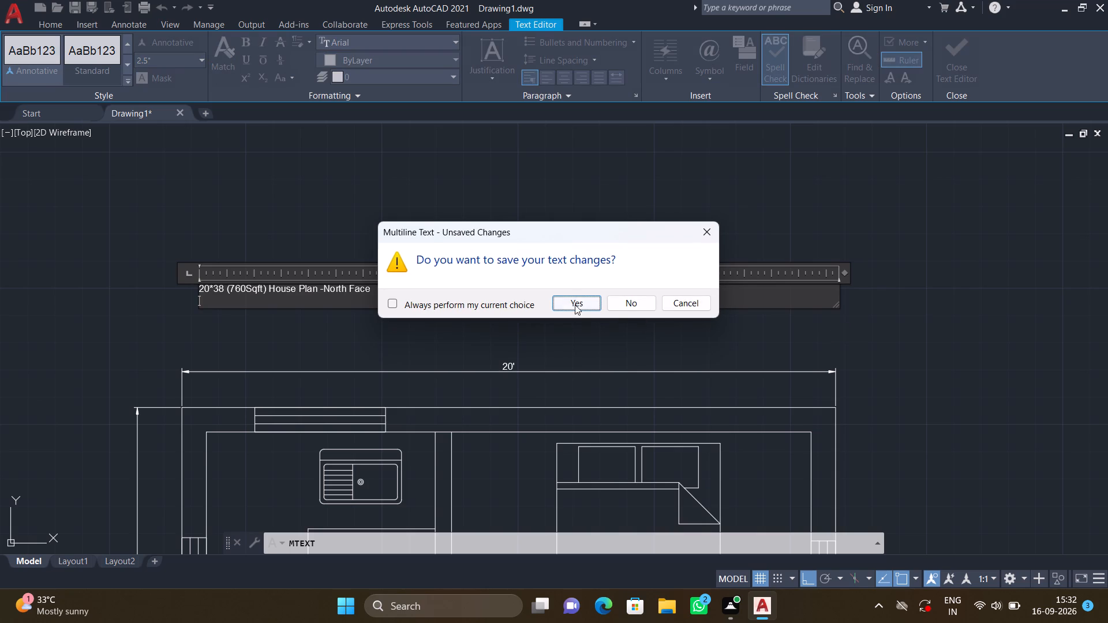
pyautogui.click(572, 294)
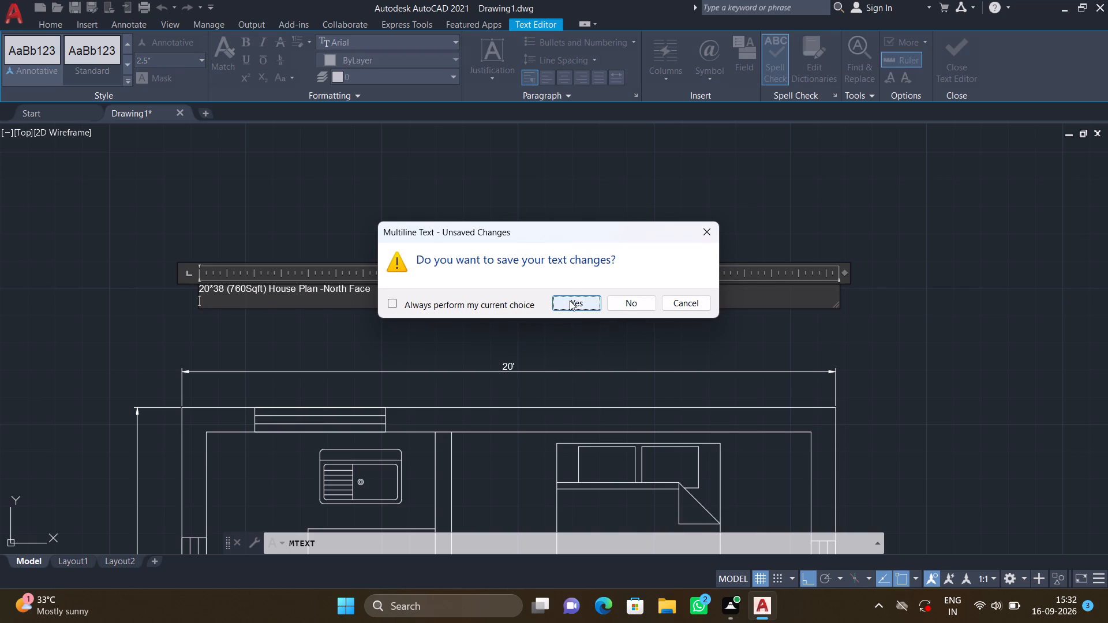
pyautogui.click(570, 301)
# Move the house plan heading, with ortho off, to just above the 20' width dimension, roughly centred over the plan.
pyautogui.press('m')
pyautogui.press('Return')
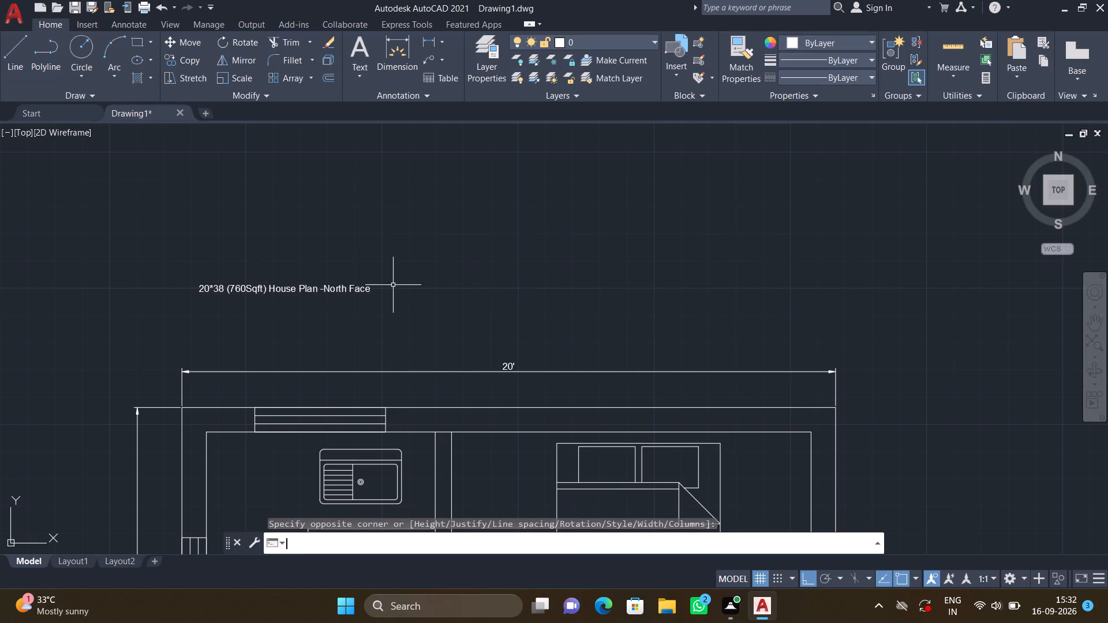
pyautogui.click(320, 286)
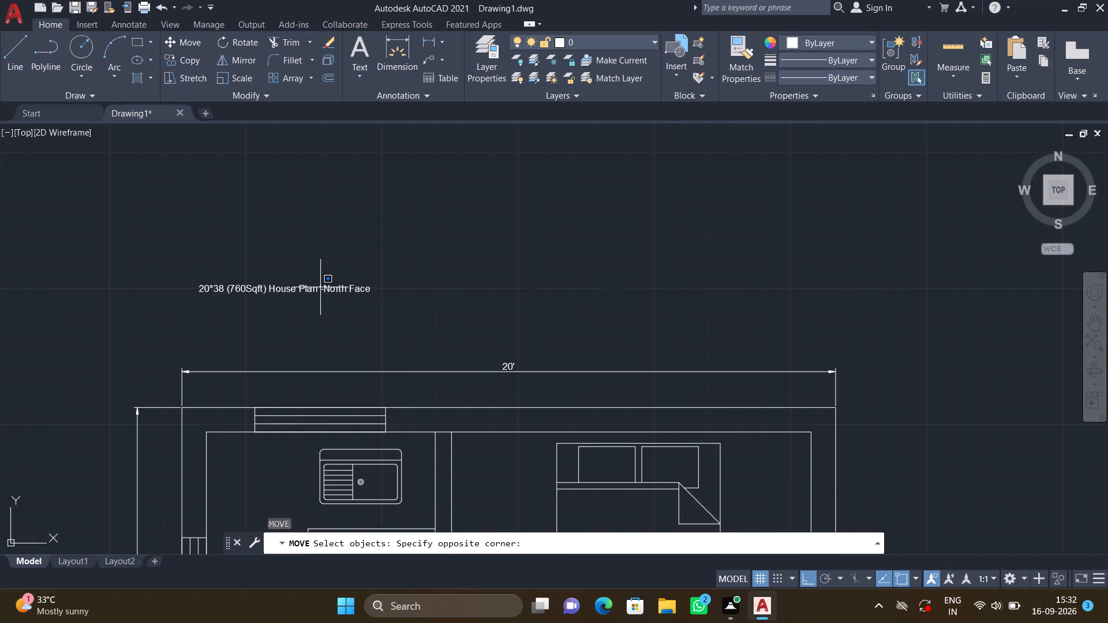
pyautogui.click(324, 291)
pyautogui.click(324, 291)
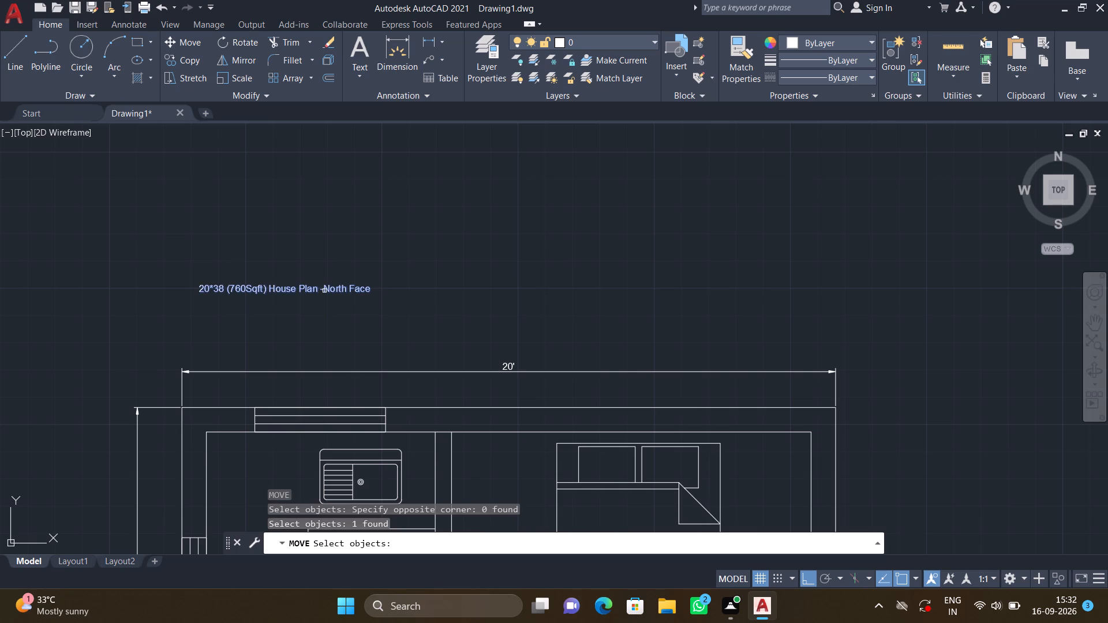
pyautogui.press('Return')
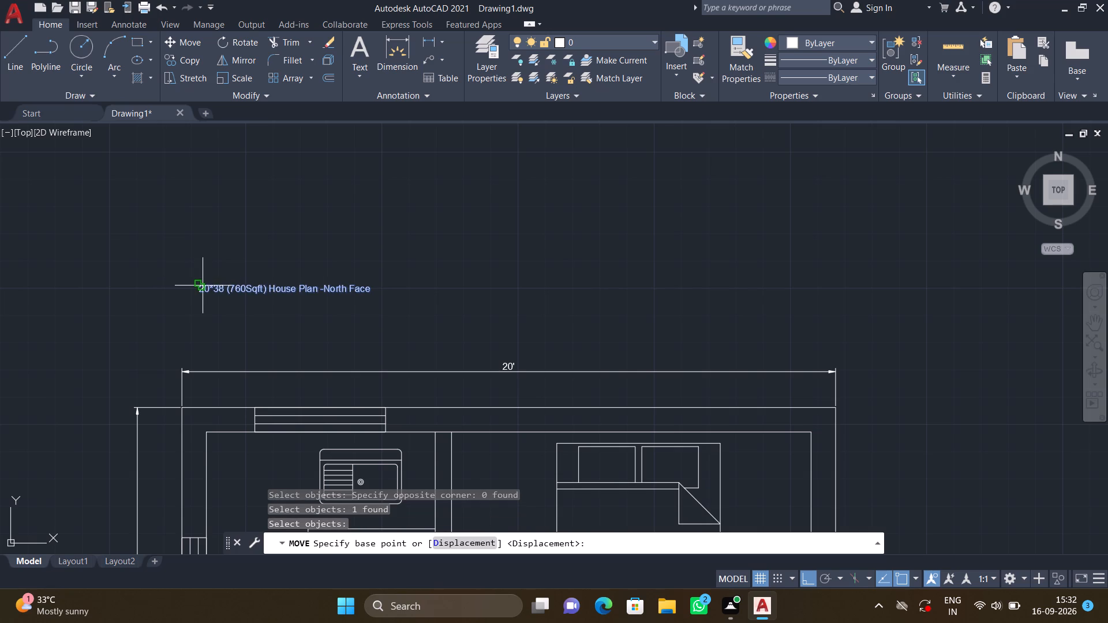
pyautogui.click(204, 285)
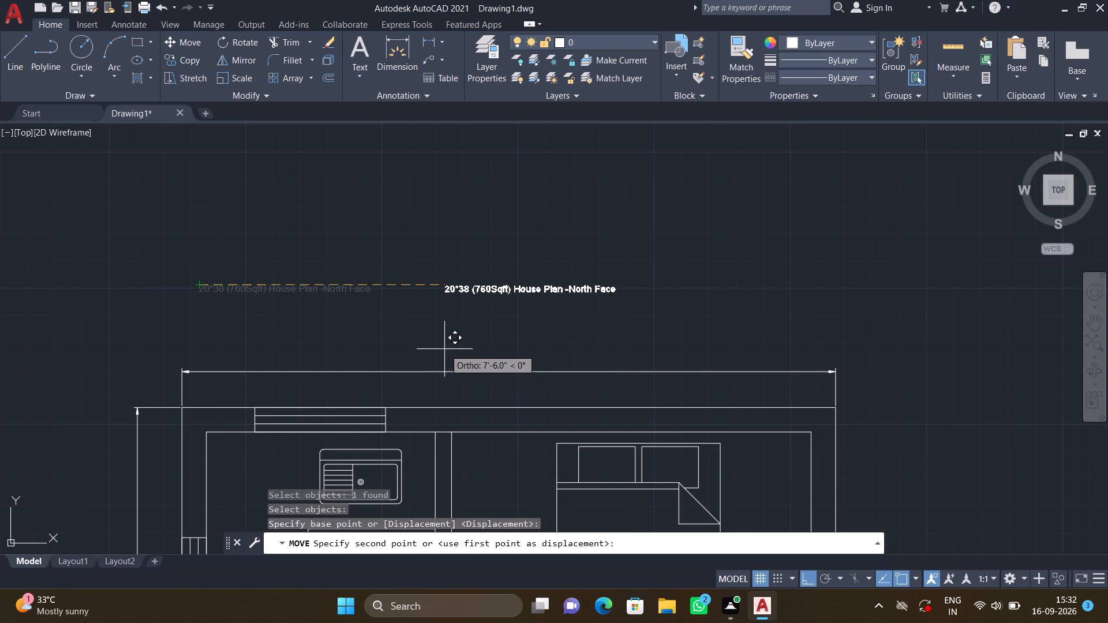
pyautogui.press('F8')
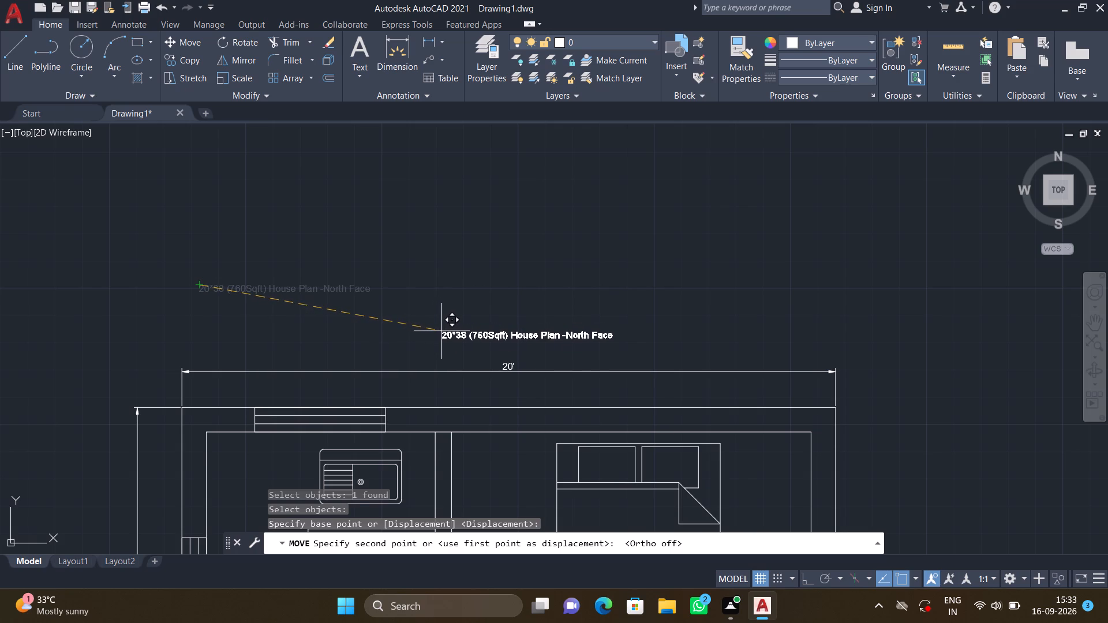
pyautogui.click(441, 331)
# Select the entire house plan, check its lineweight property options, and clear the selection.
pyautogui.scroll(-3, 469, 314)
pyautogui.moveTo(653, 414); pyautogui.dragTo(643, 280, button='middle')
pyautogui.scroll(-2, 643, 286)
pyautogui.moveTo(677, 373); pyautogui.dragTo(367, 408, button='middle')
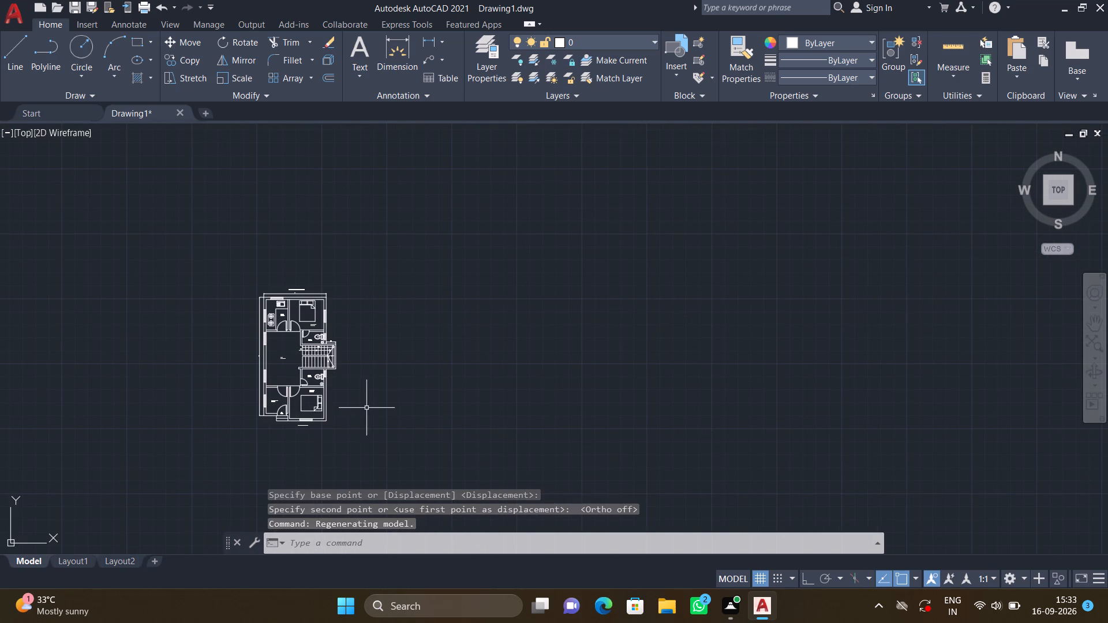
pyautogui.click(362, 431)
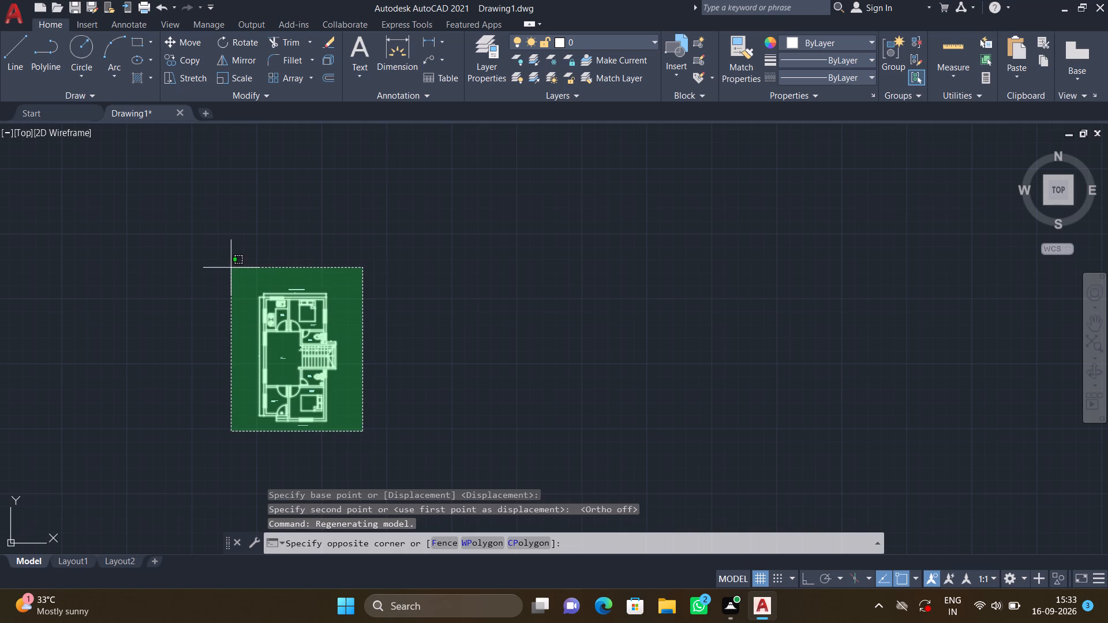
pyautogui.click(231, 268)
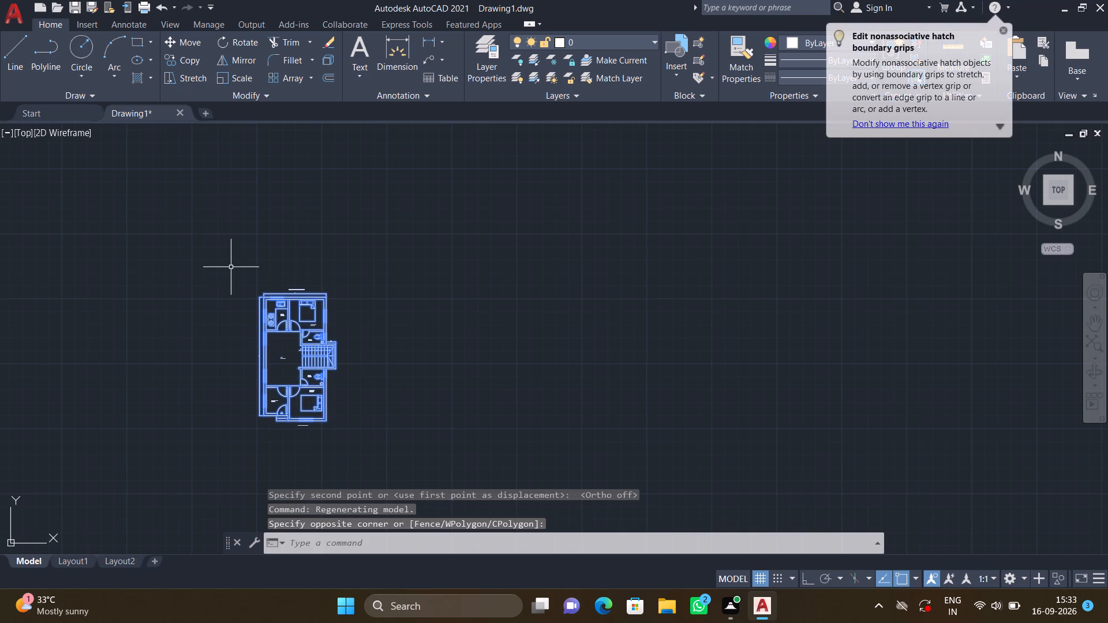
pyautogui.write('pr')
pyautogui.press('Return')
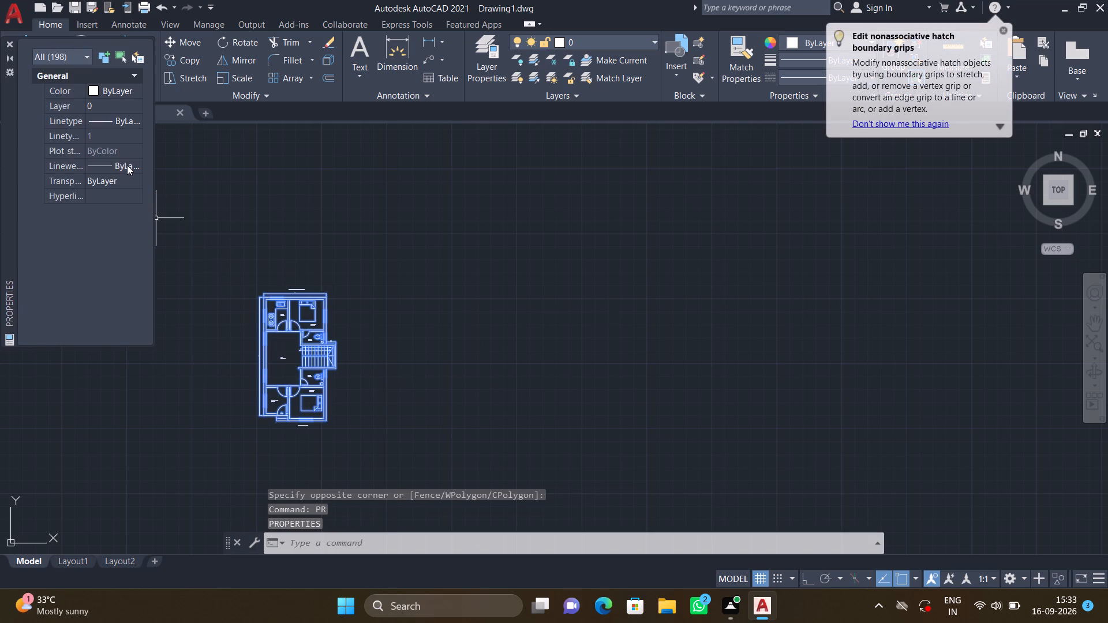
pyautogui.click(126, 163)
pyautogui.click(126, 166)
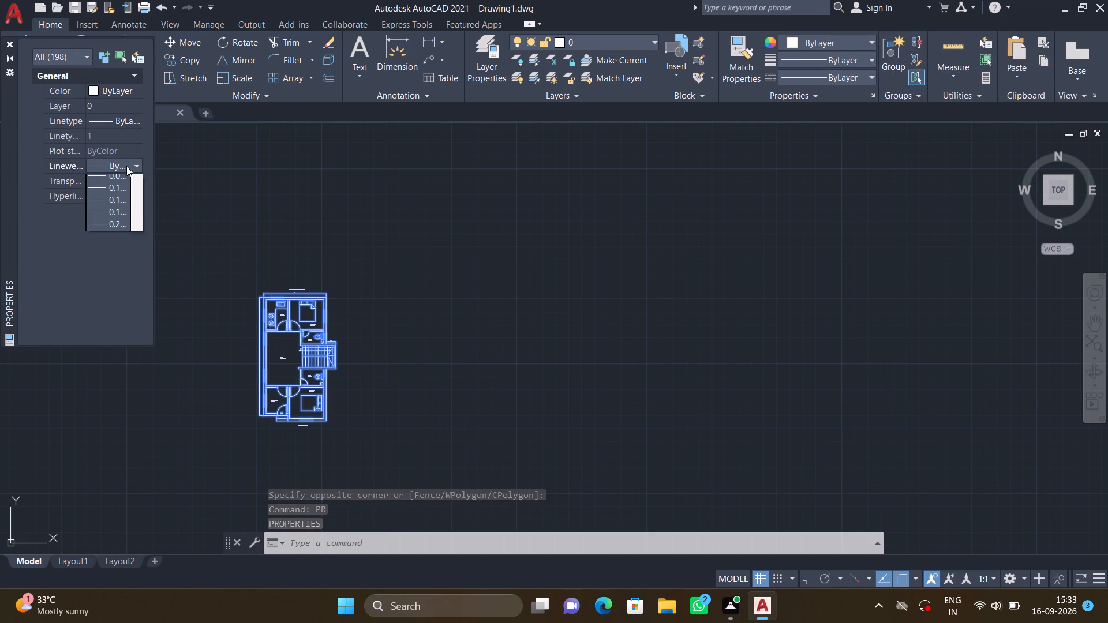
pyautogui.click(125, 177)
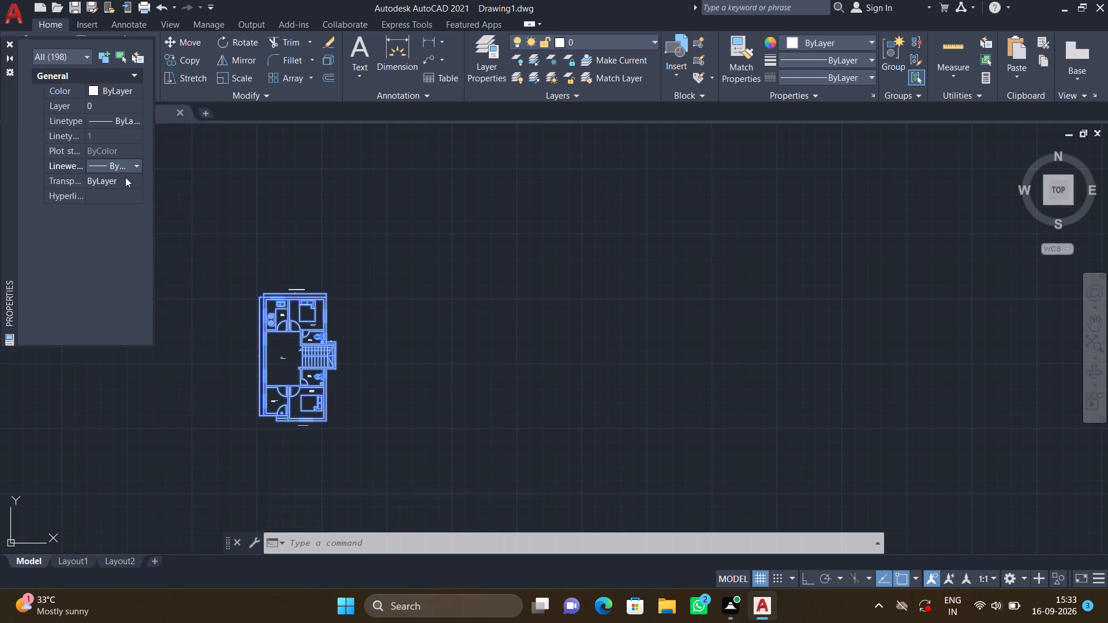
pyautogui.click(10, 43)
pyautogui.scroll(-1, 195, 230)
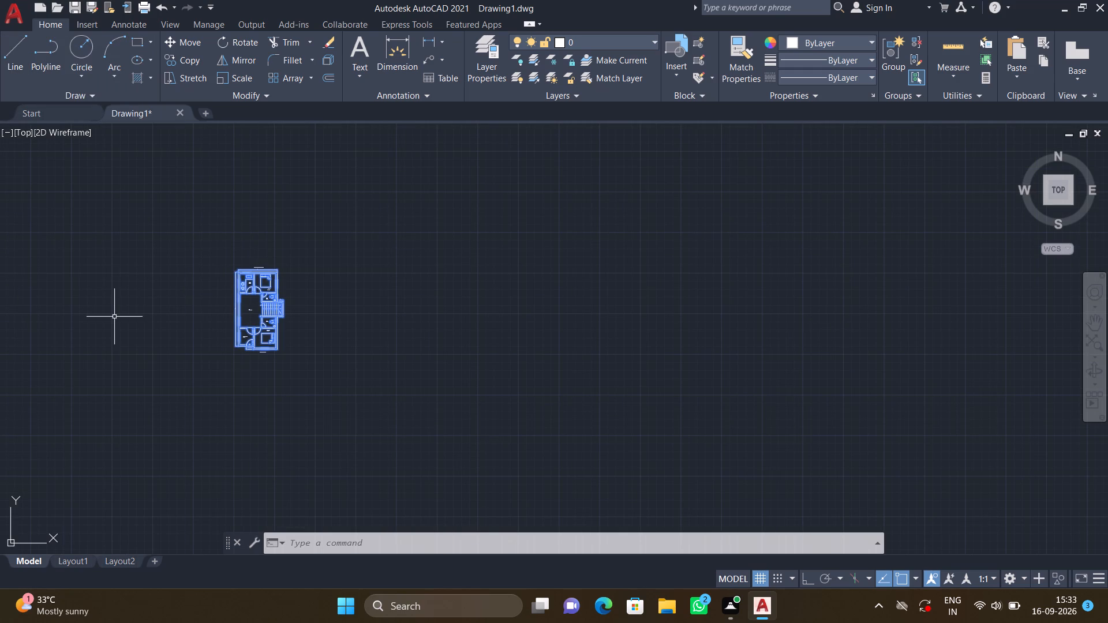
pyautogui.press('Escape')
# Save the drawing to the Desktop under the file name nf-1.
pyautogui.moveTo(204, 344); pyautogui.dragTo(278, 320, button='middle')
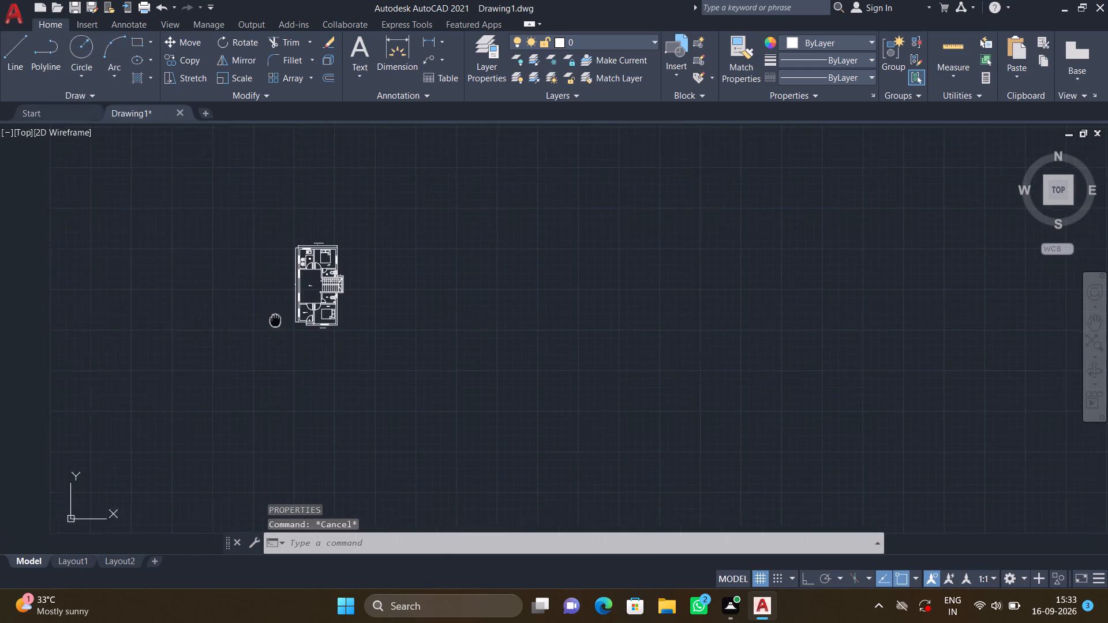
pyautogui.moveTo(278, 320); pyautogui.dragTo(283, 320, button='middle')
pyautogui.scroll(2, 296, 326)
pyautogui.moveTo(296, 325); pyautogui.dragTo(292, 386, button='middle')
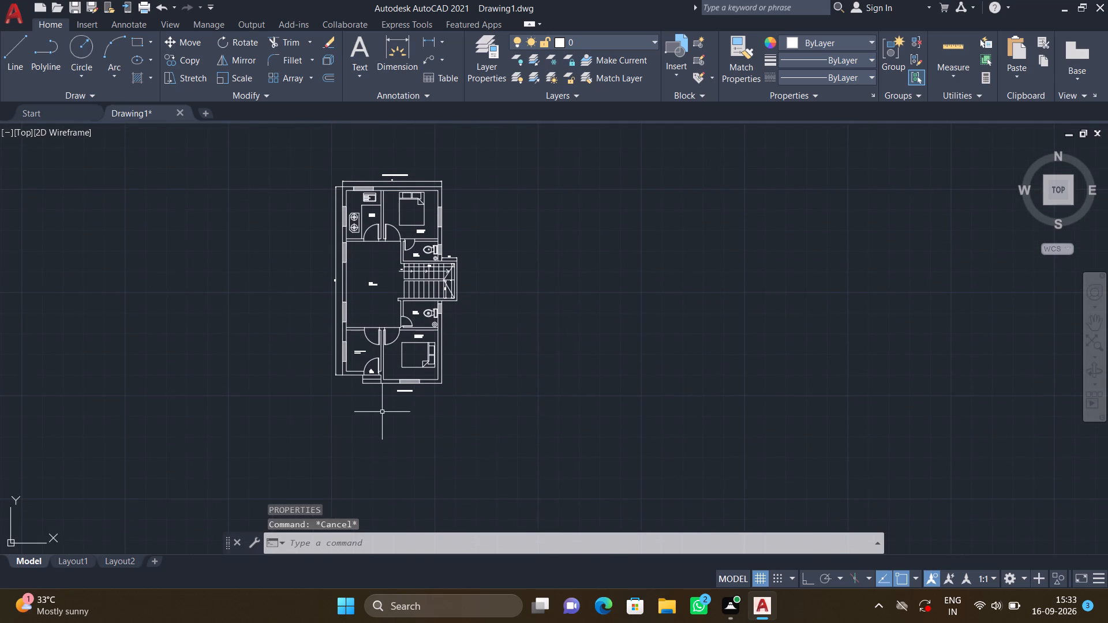
pyautogui.moveTo(382, 410); pyautogui.dragTo(381, 444, button='middle')
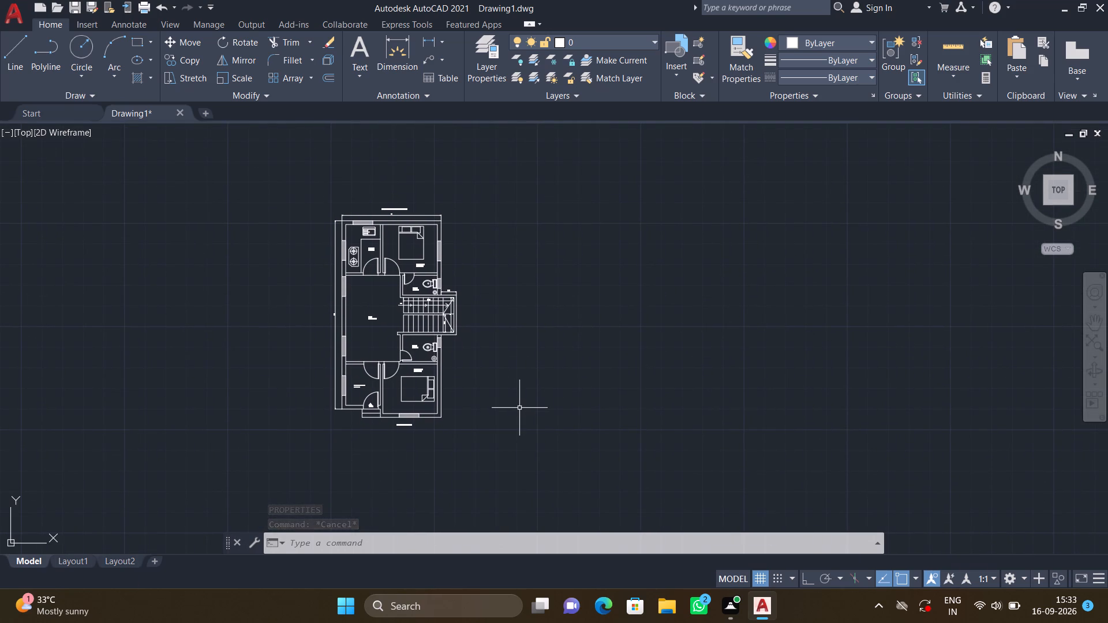
pyautogui.hotkey('ctrl', 's')
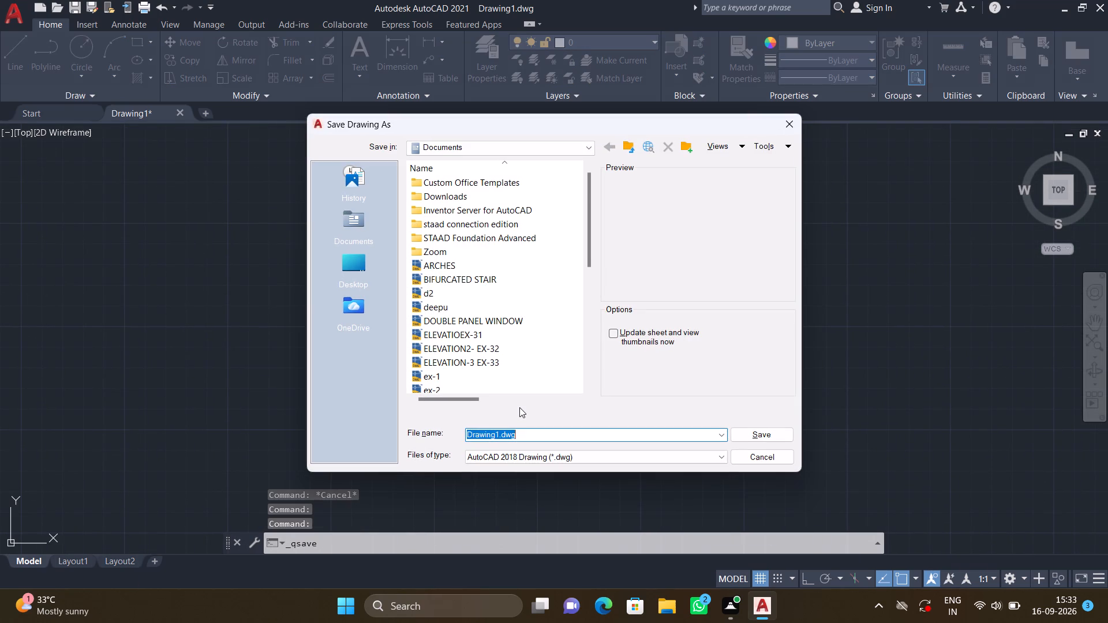
pyautogui.click(356, 262)
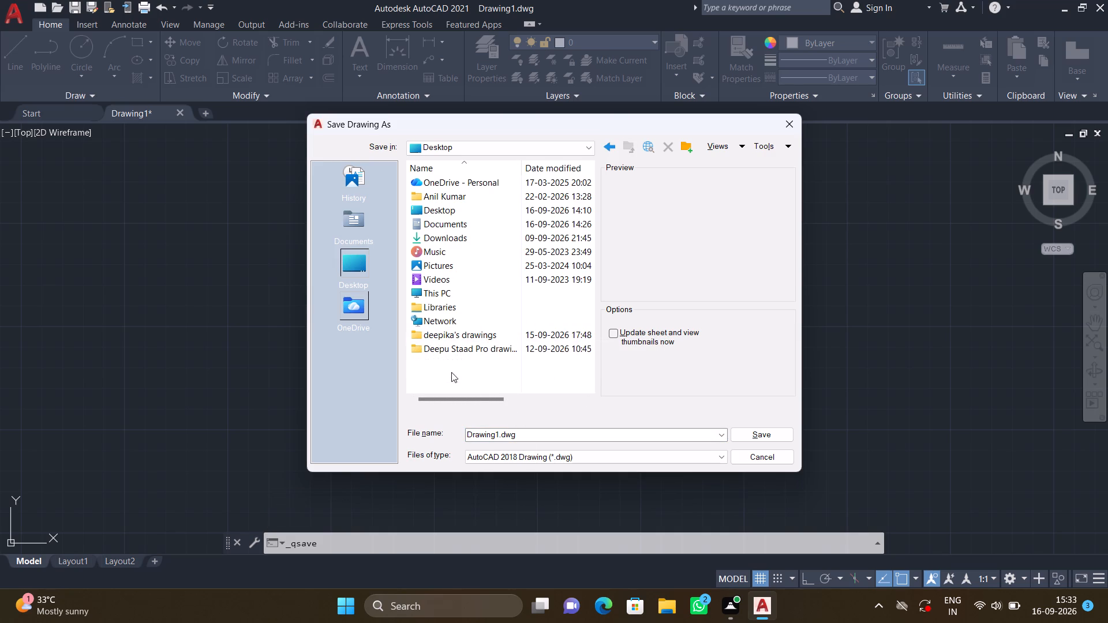
pyautogui.click(530, 436)
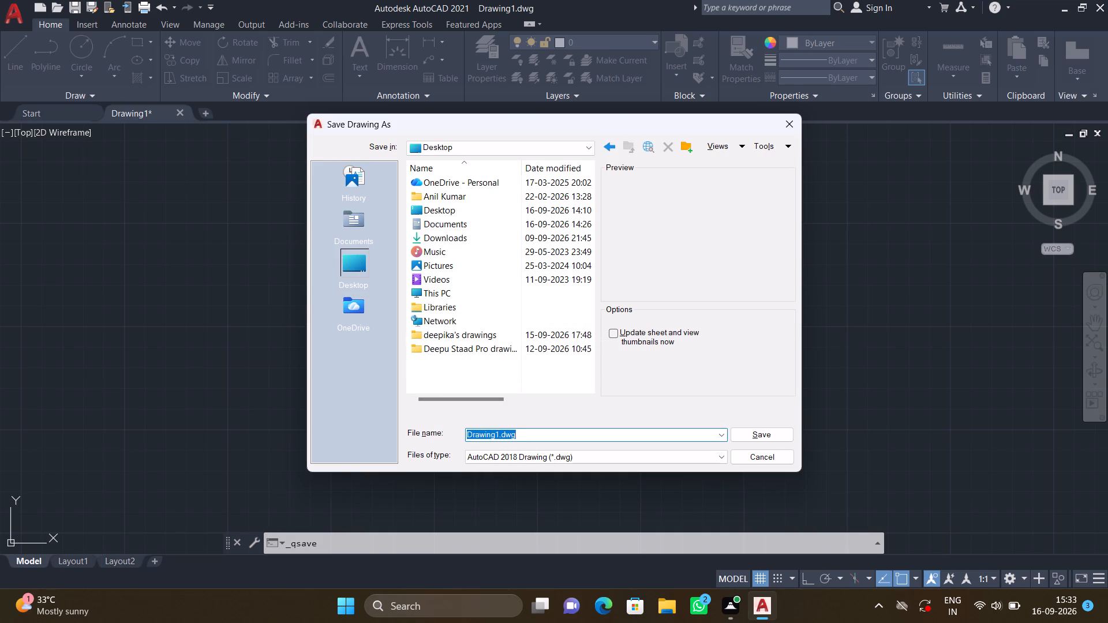
pyautogui.press('Delete')
pyautogui.press('Delete')
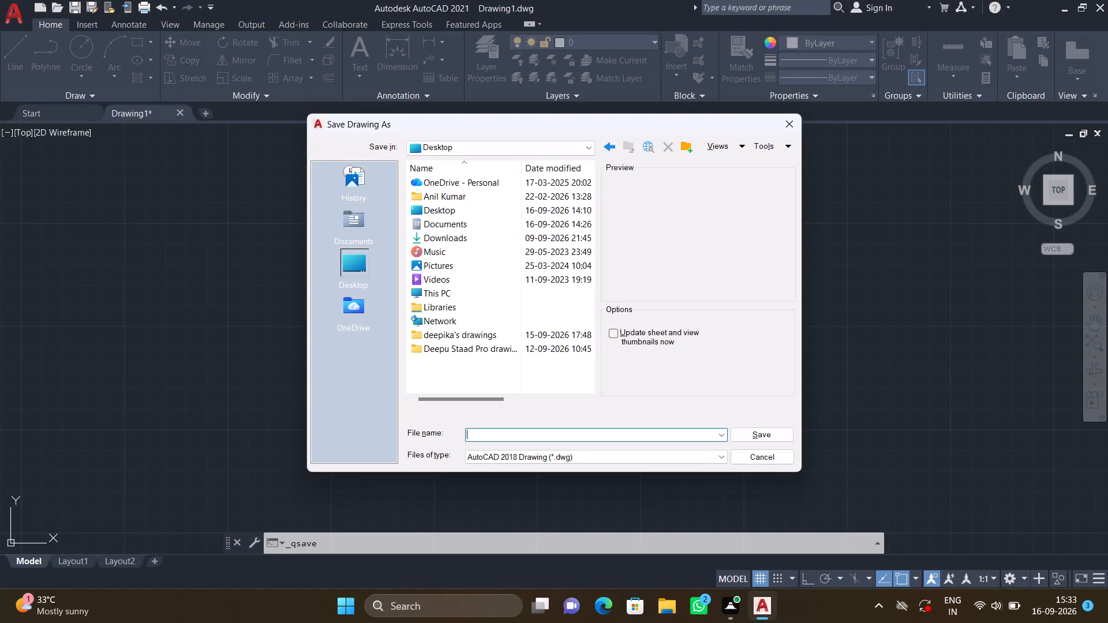
pyautogui.write('nf')
pyautogui.write('-1')
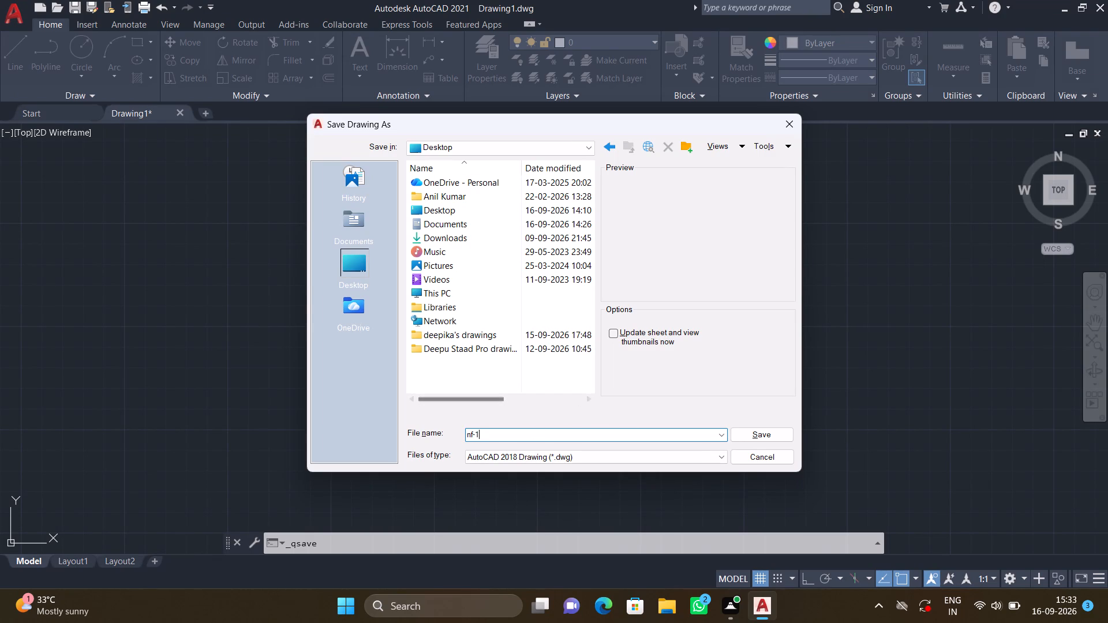
pyautogui.click(753, 435)
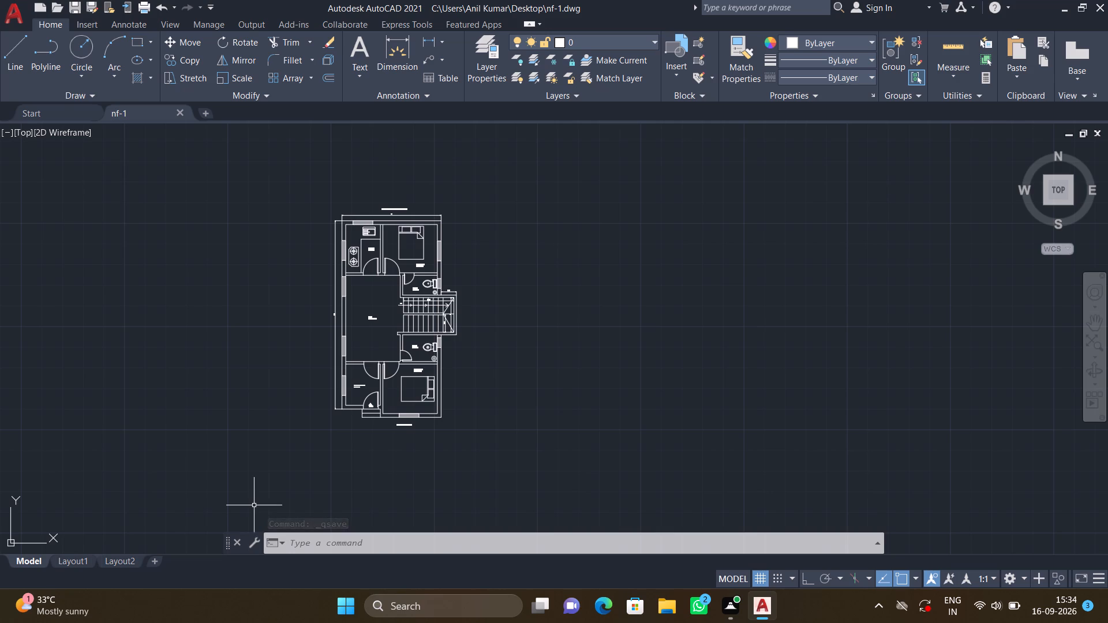
# View the file open and save settings in the Options dialog and close it.
pyautogui.write('op')
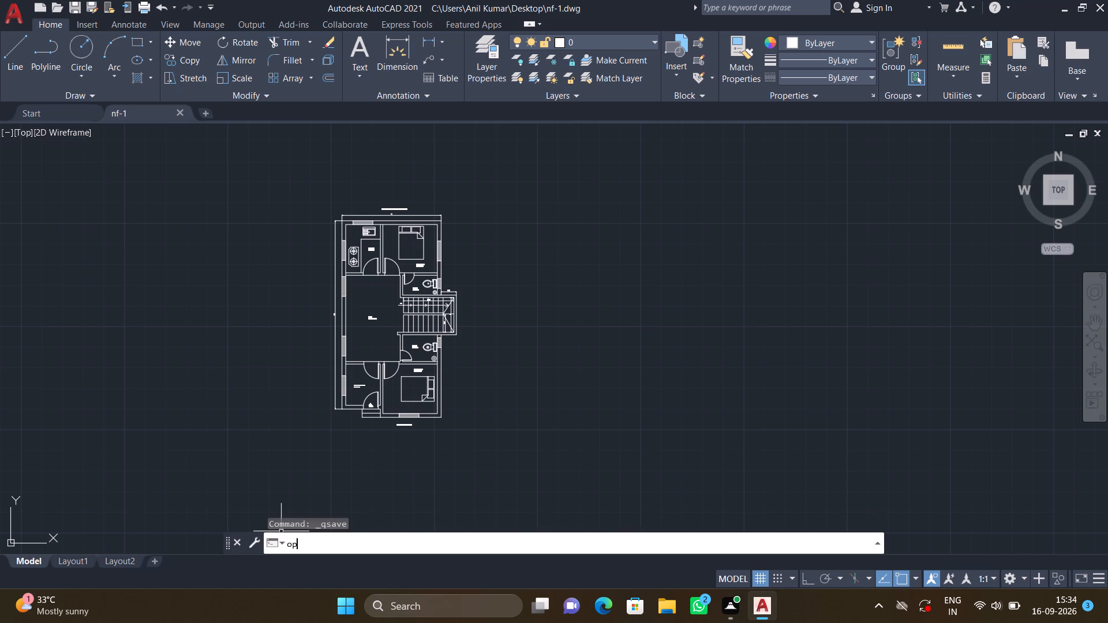
pyautogui.press('Return')
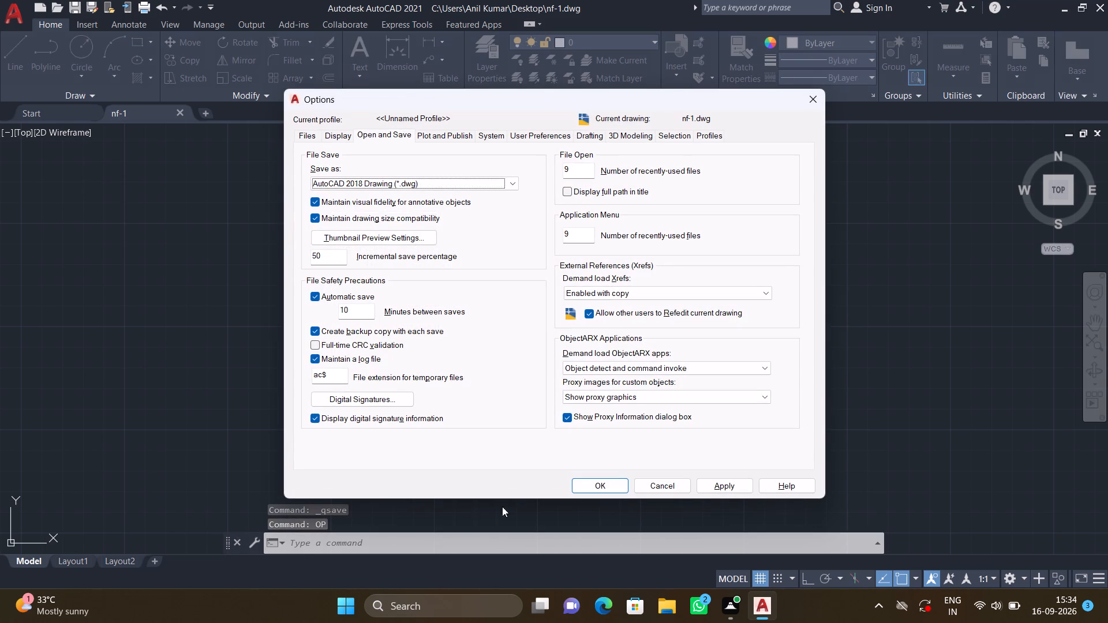
pyautogui.click(604, 483)
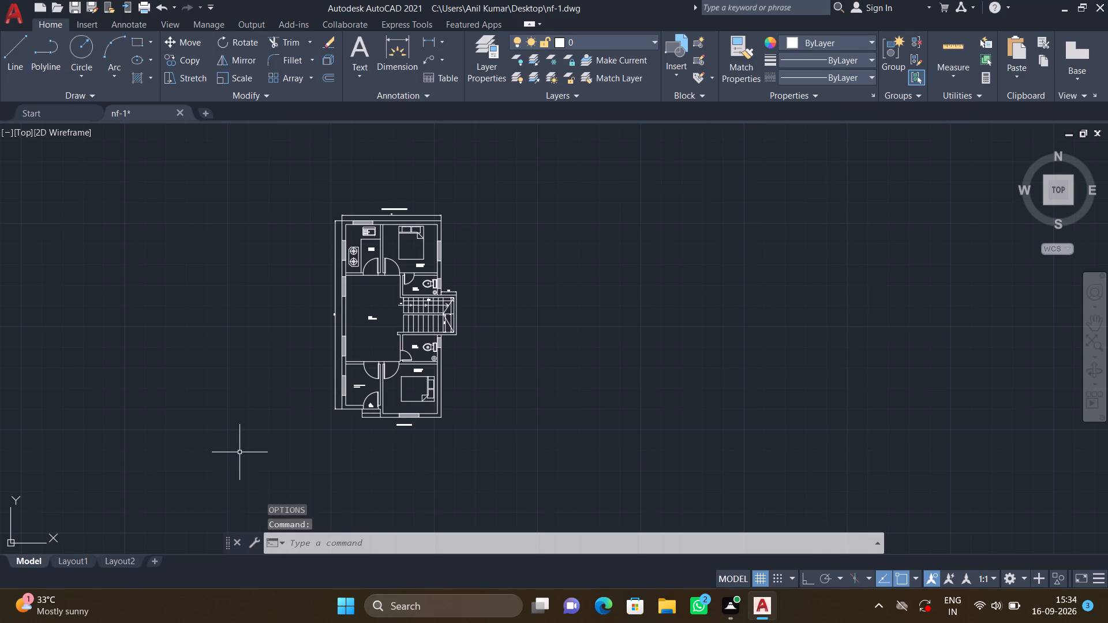
# Switch to Layout1 and delete its default viewport showing the house plan.
pyautogui.scroll(1, 435, 458)
pyautogui.moveTo(466, 437); pyautogui.dragTo(570, 490, button='middle')
pyautogui.moveTo(582, 466); pyautogui.dragTo(579, 482, button='middle')
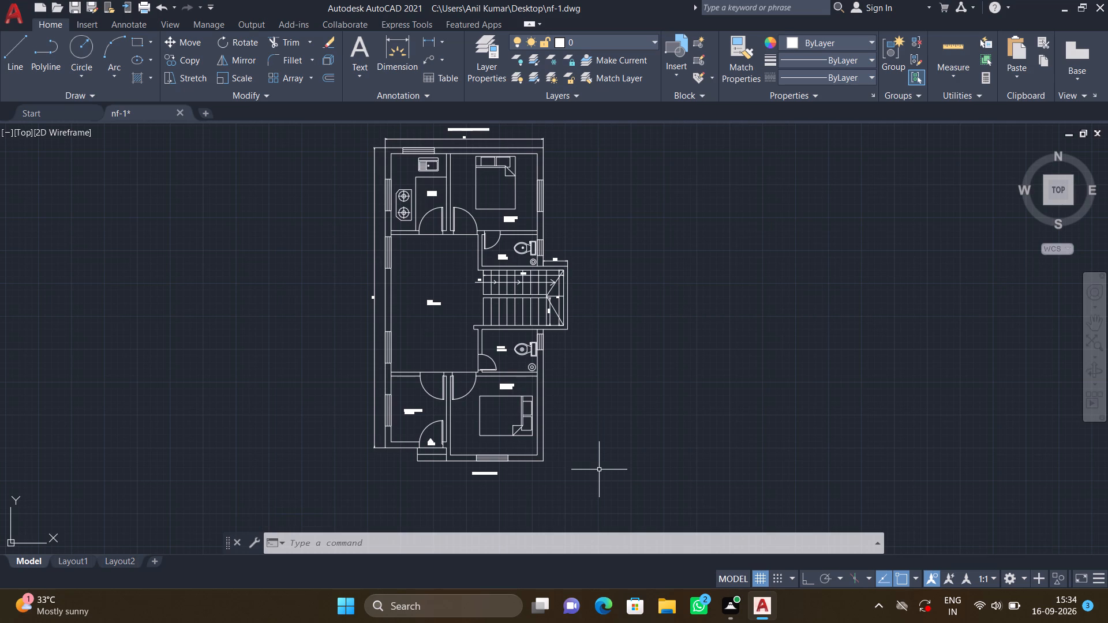
pyautogui.click(73, 563)
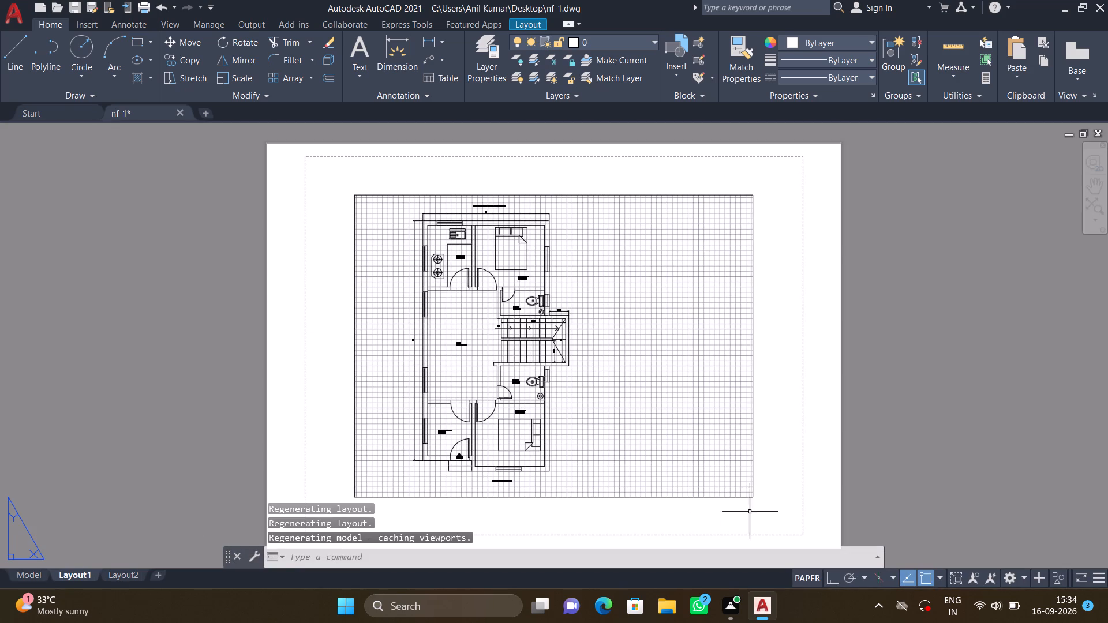
pyautogui.click(813, 545)
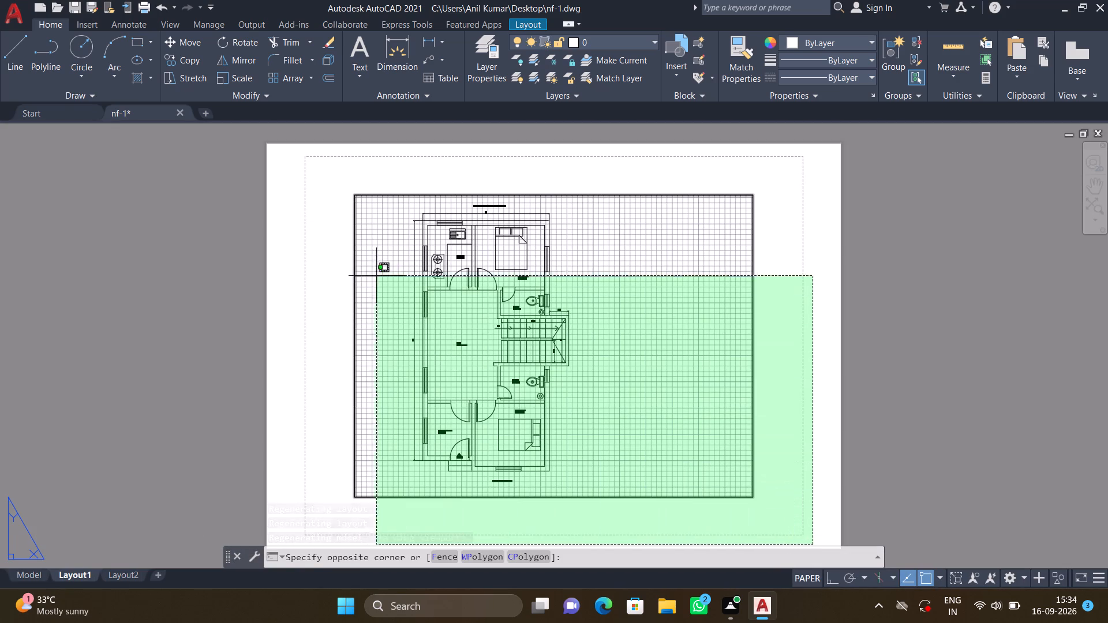
pyautogui.click(273, 148)
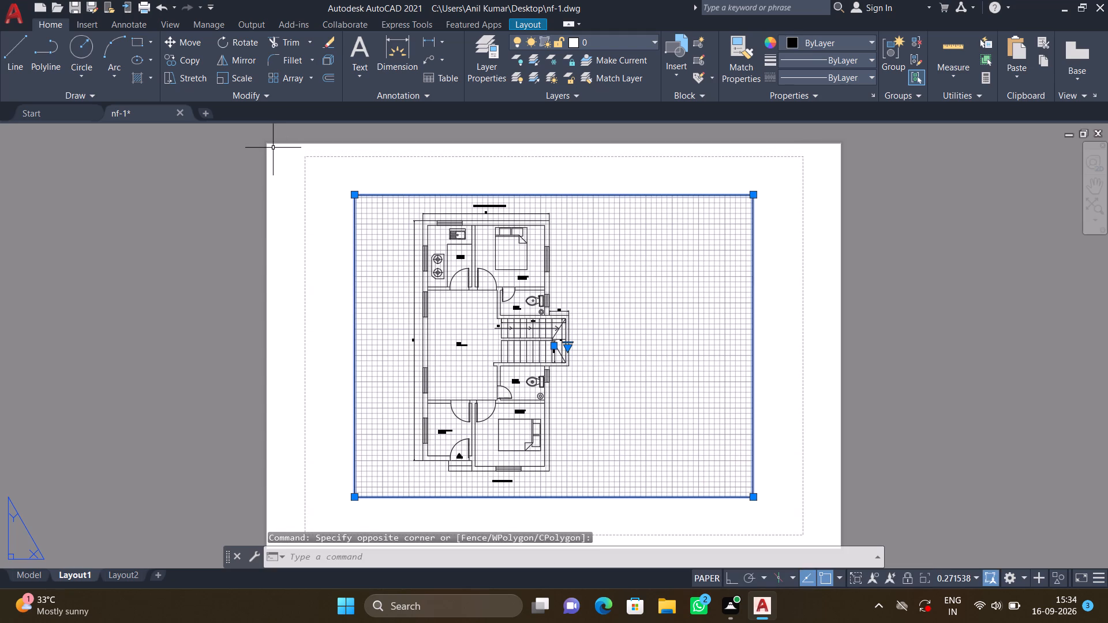
pyautogui.press('Delete')
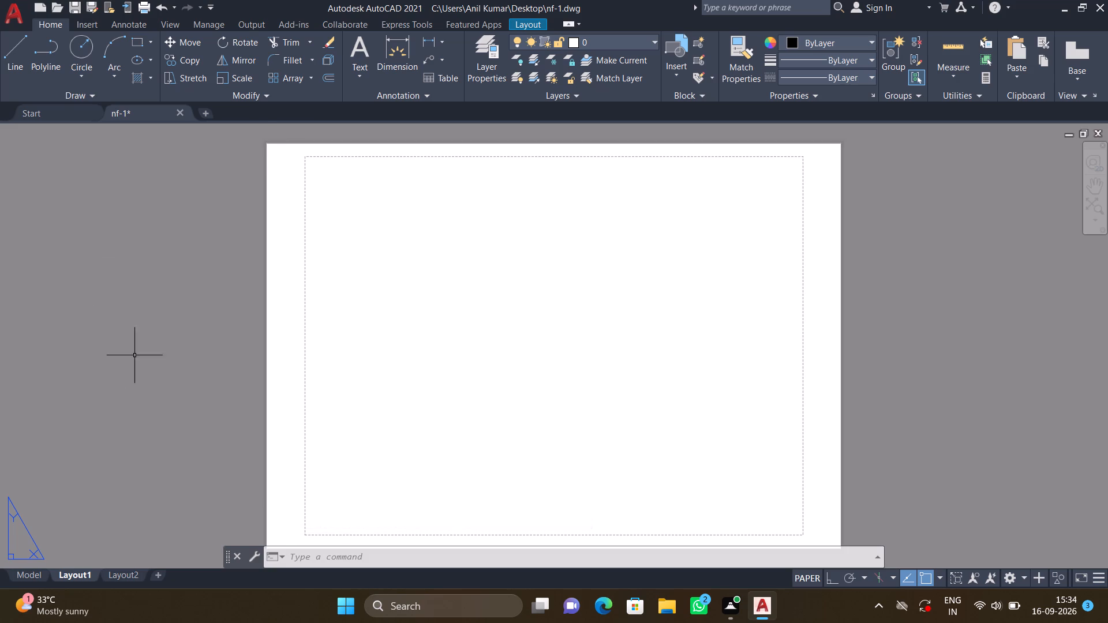
# Open Layout1's page setup for modification and set the plotter to DWG To PDF.pc3.
pyautogui.click(85, 575)
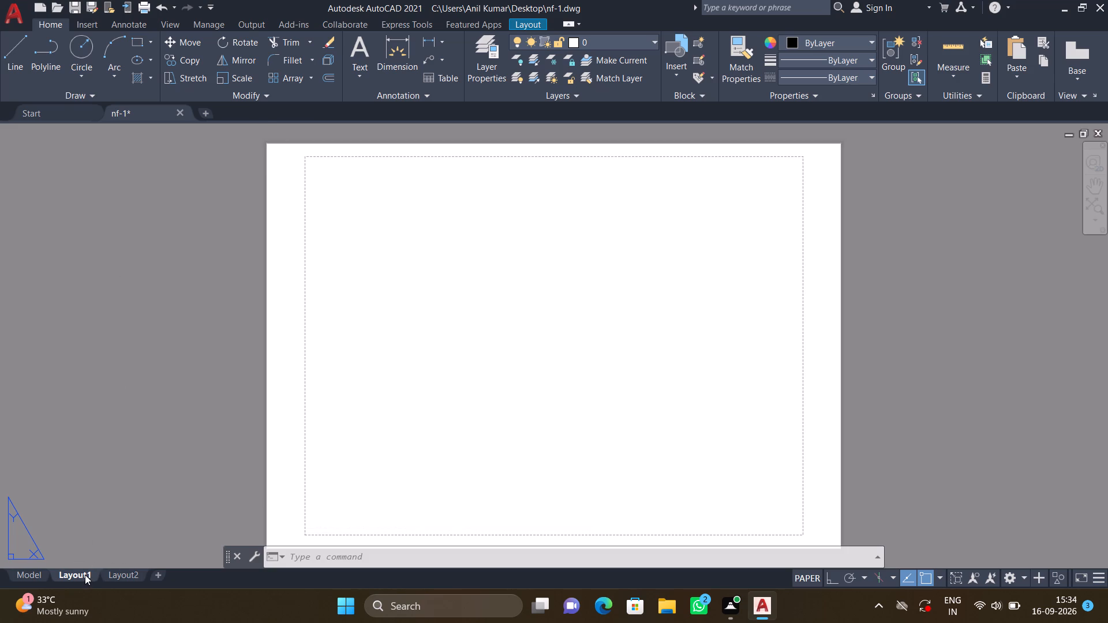
pyautogui.click(85, 575)
pyautogui.rightClick(85, 568)
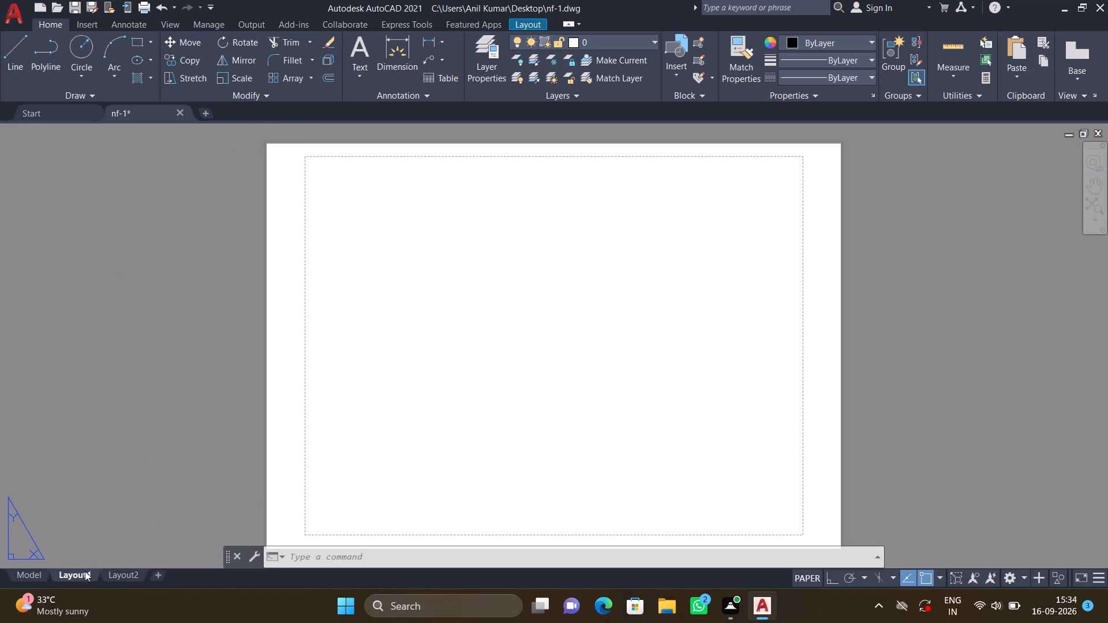
pyautogui.rightClick(85, 572)
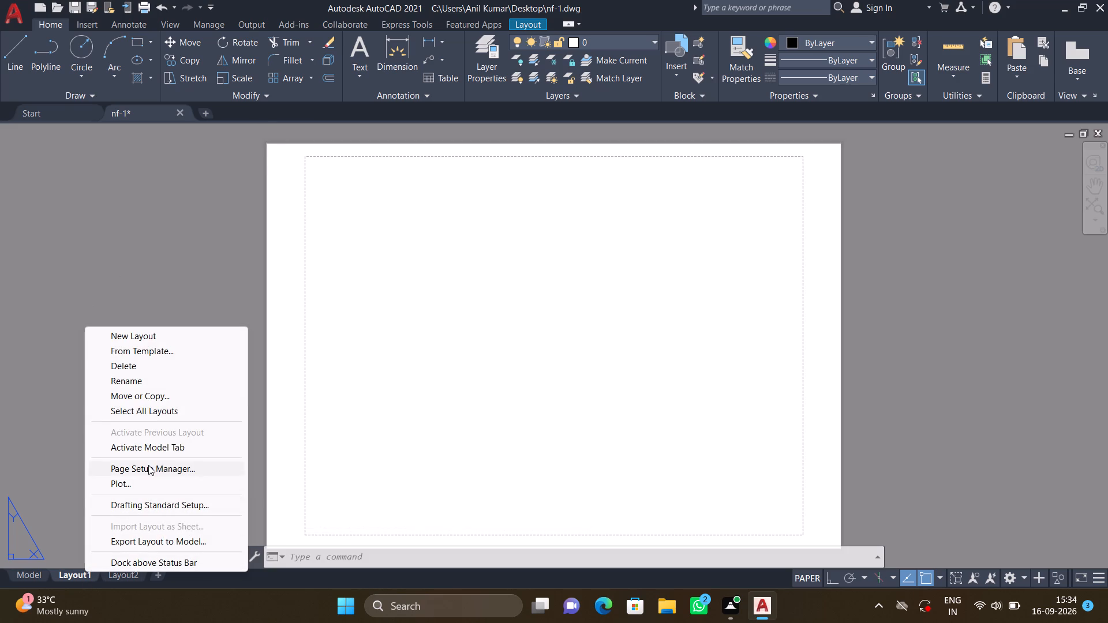
pyautogui.click(149, 465)
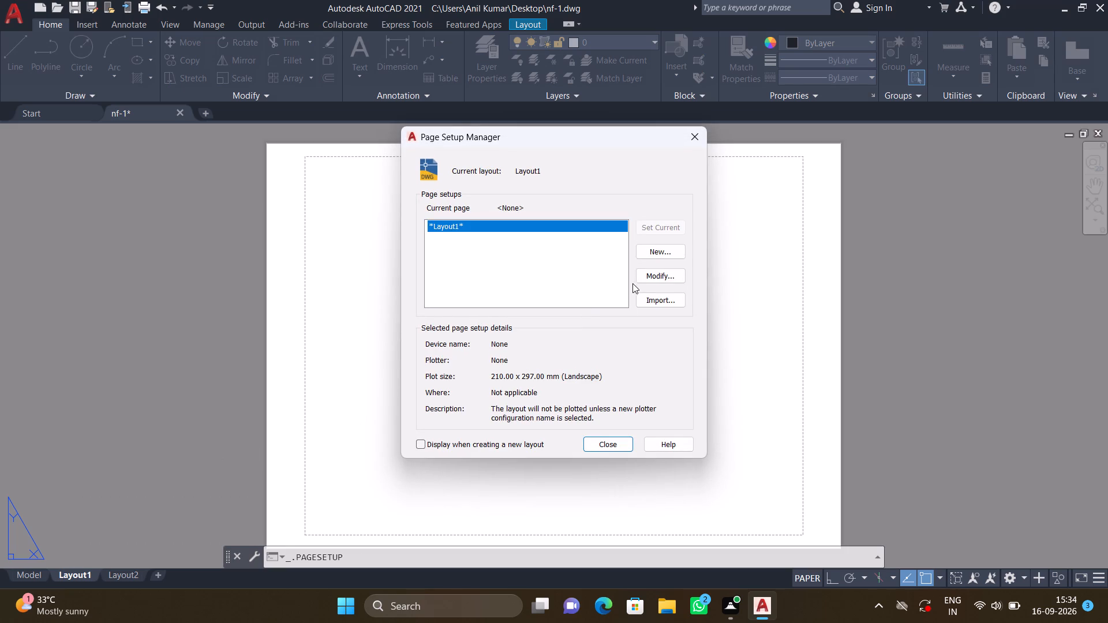
pyautogui.click(645, 276)
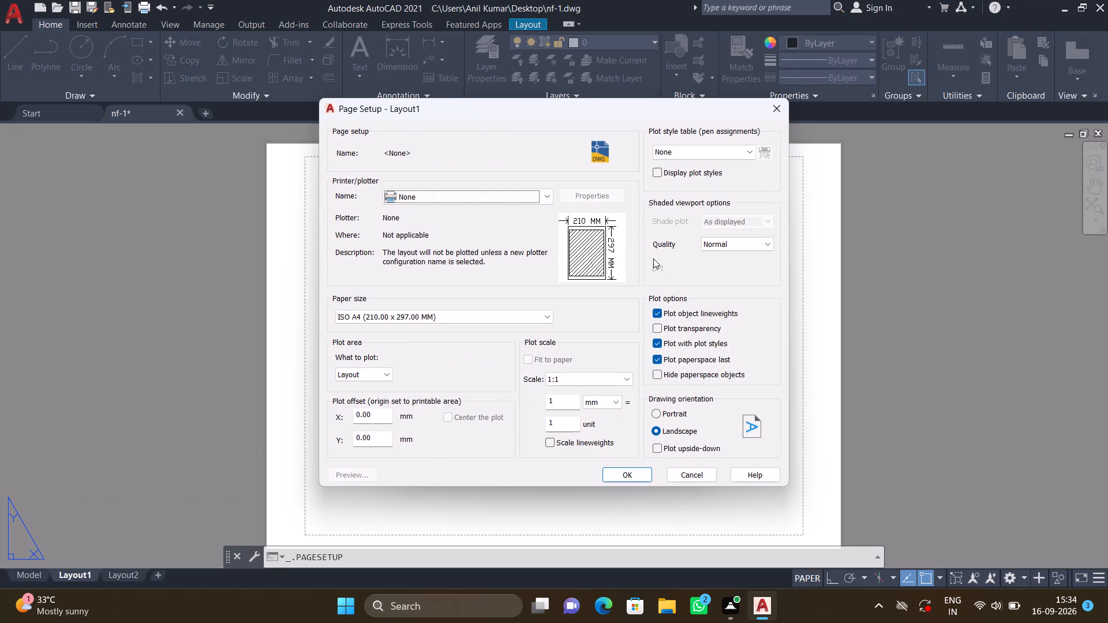
pyautogui.click(420, 193)
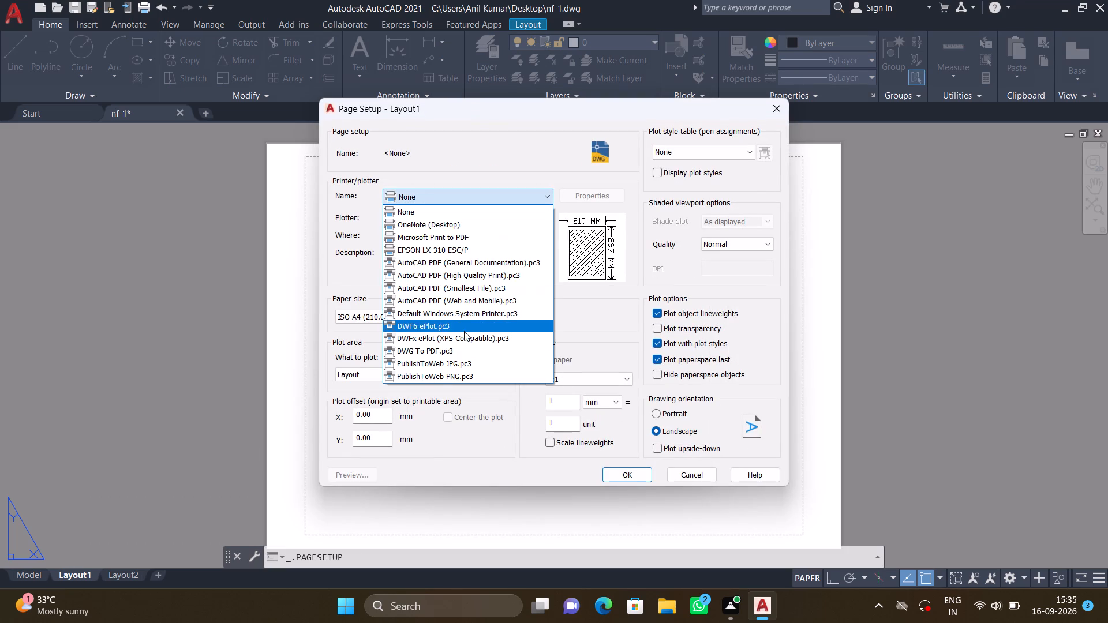
pyautogui.click(471, 348)
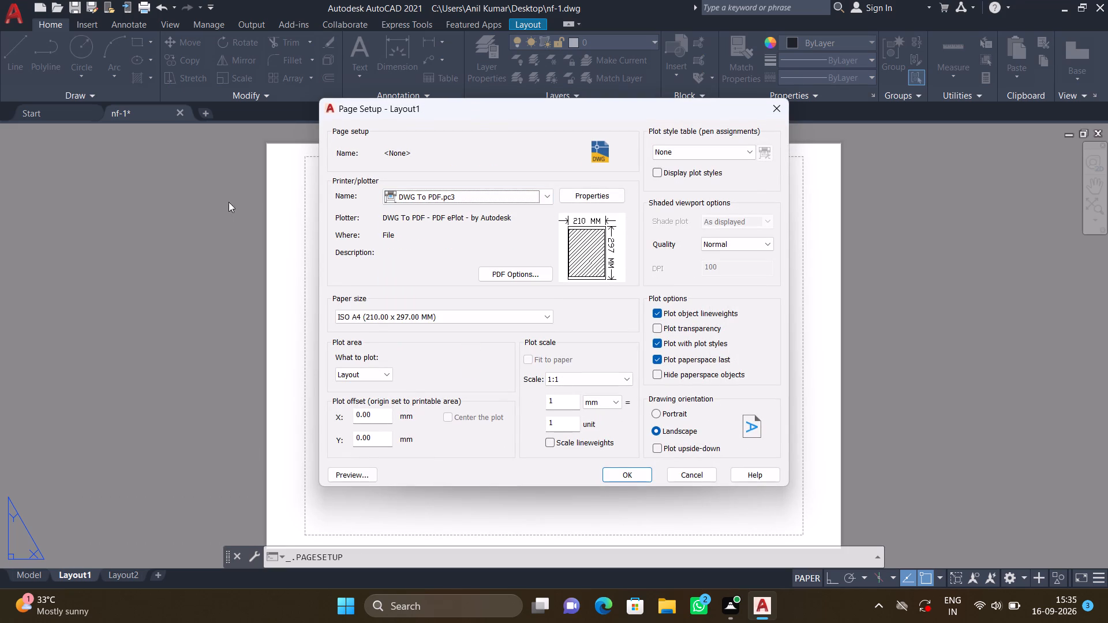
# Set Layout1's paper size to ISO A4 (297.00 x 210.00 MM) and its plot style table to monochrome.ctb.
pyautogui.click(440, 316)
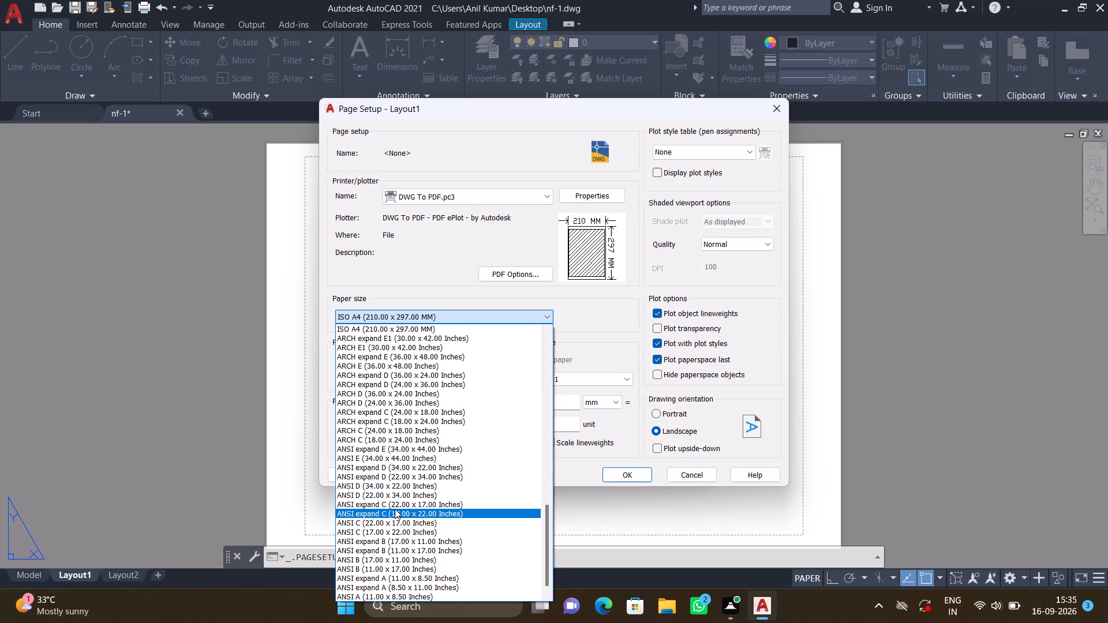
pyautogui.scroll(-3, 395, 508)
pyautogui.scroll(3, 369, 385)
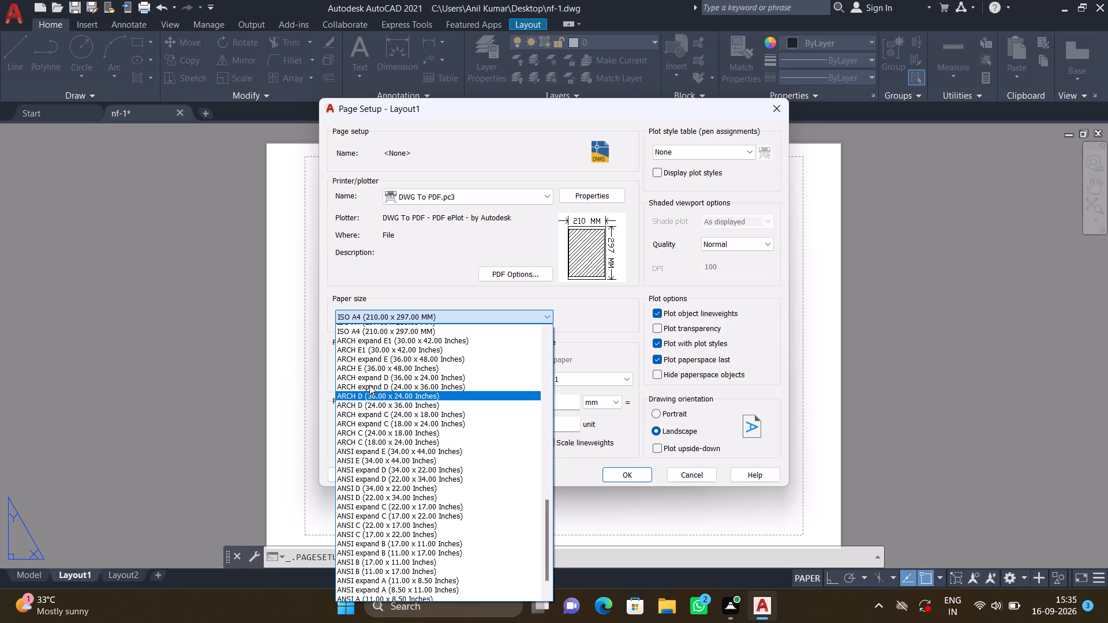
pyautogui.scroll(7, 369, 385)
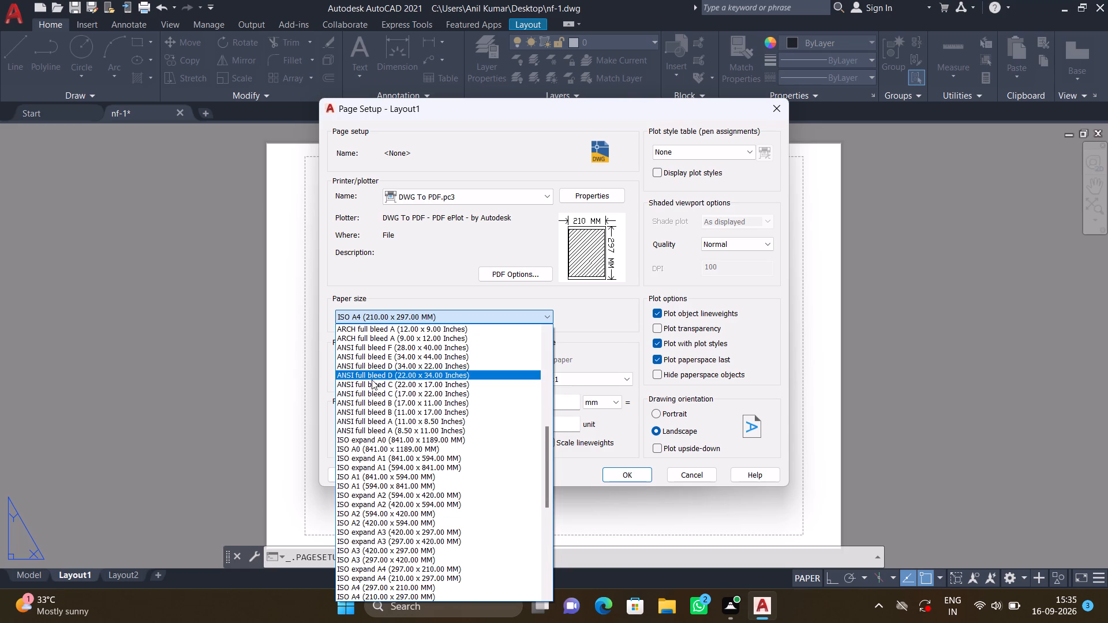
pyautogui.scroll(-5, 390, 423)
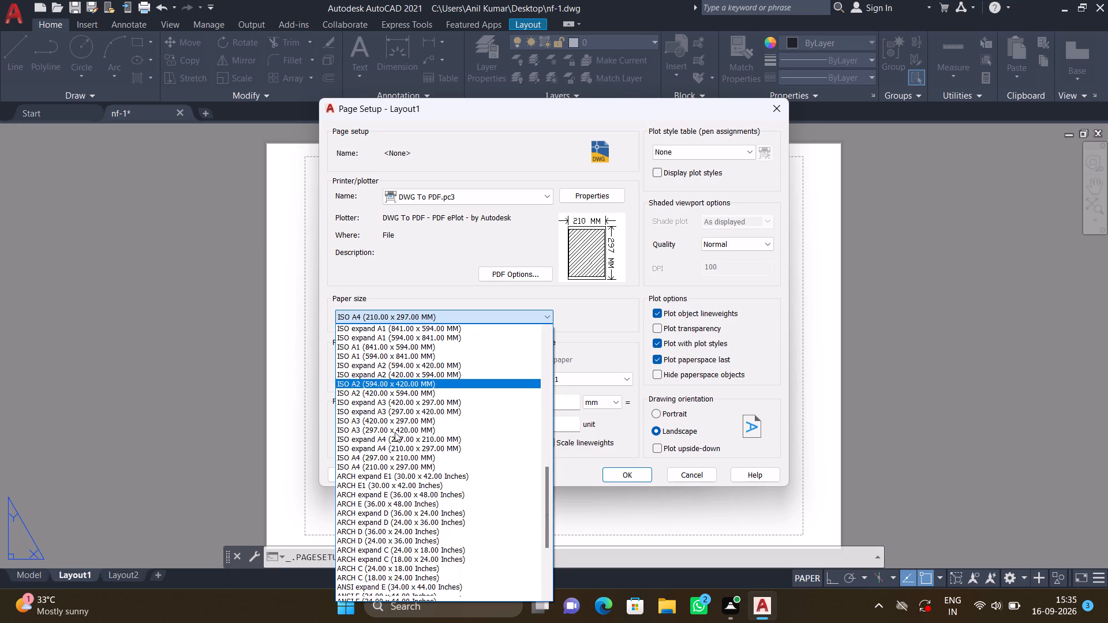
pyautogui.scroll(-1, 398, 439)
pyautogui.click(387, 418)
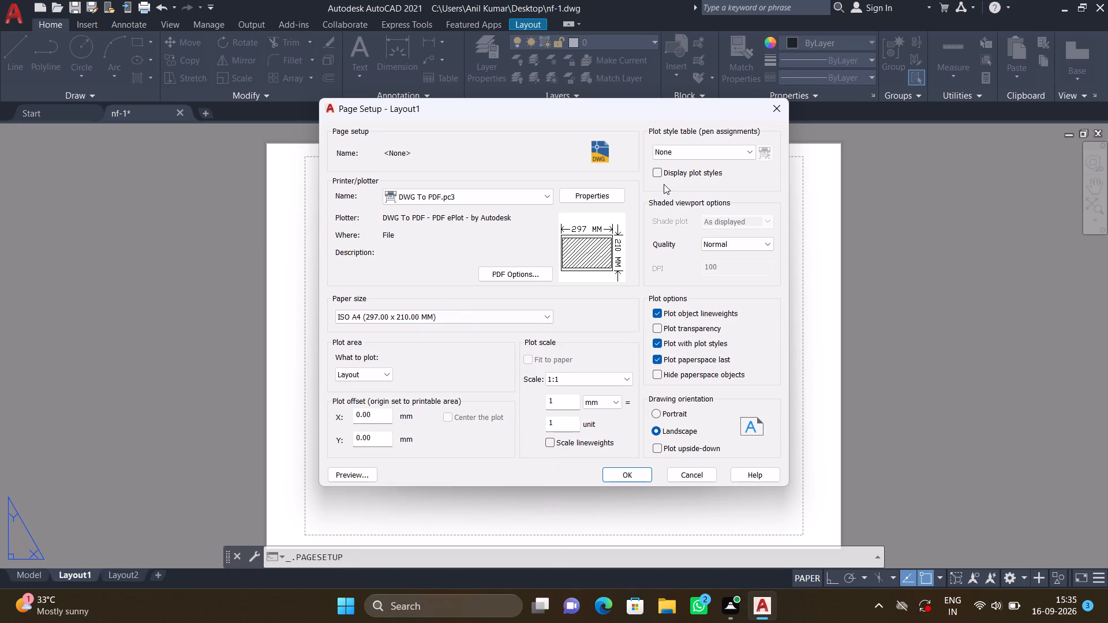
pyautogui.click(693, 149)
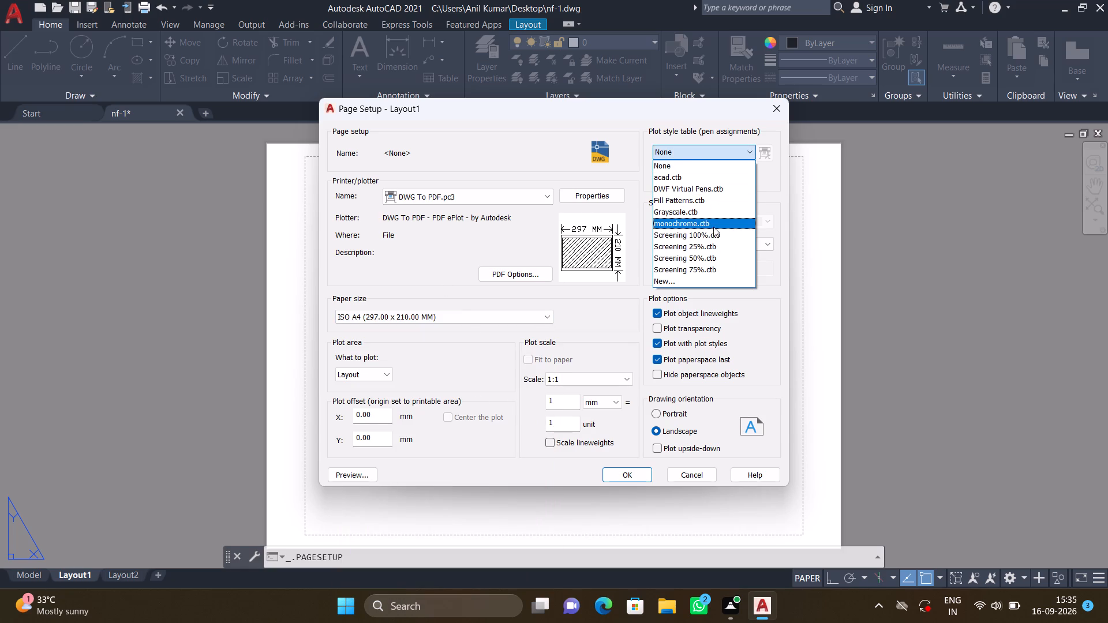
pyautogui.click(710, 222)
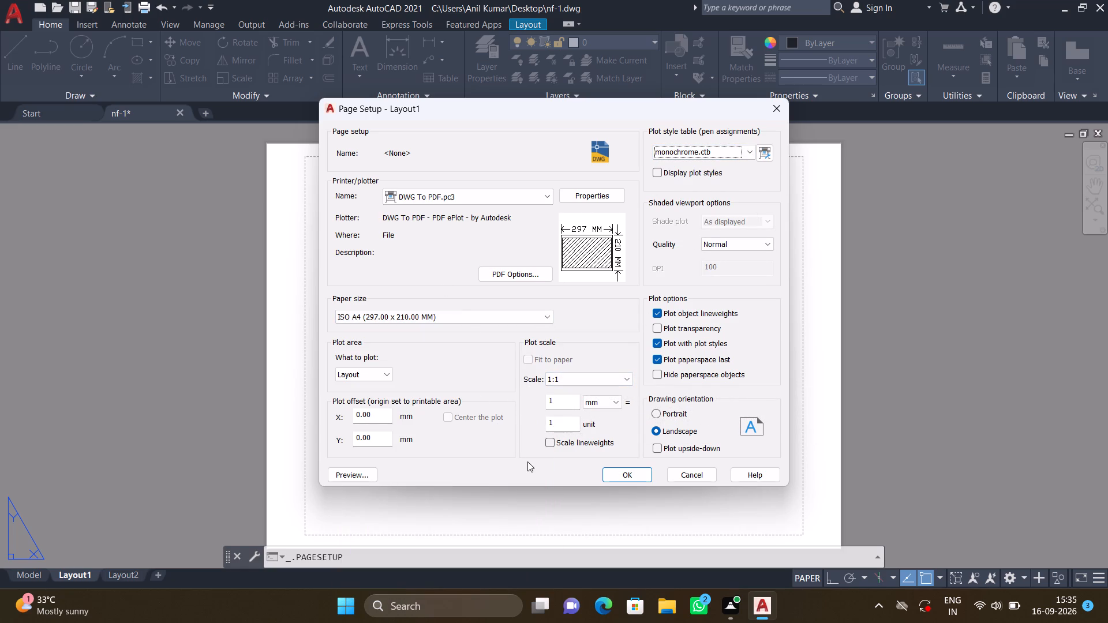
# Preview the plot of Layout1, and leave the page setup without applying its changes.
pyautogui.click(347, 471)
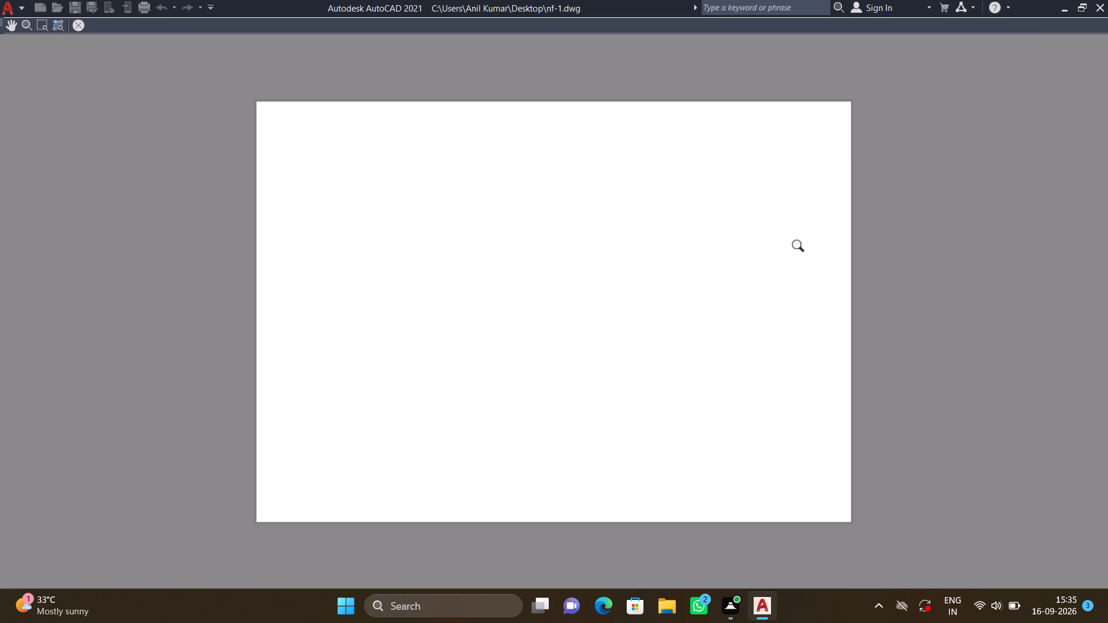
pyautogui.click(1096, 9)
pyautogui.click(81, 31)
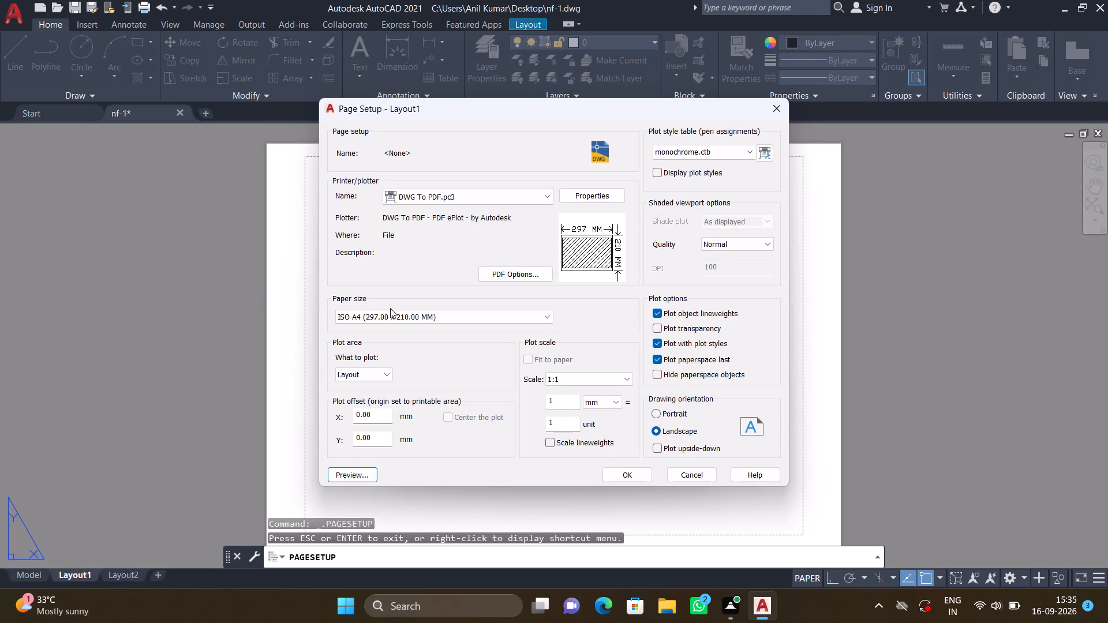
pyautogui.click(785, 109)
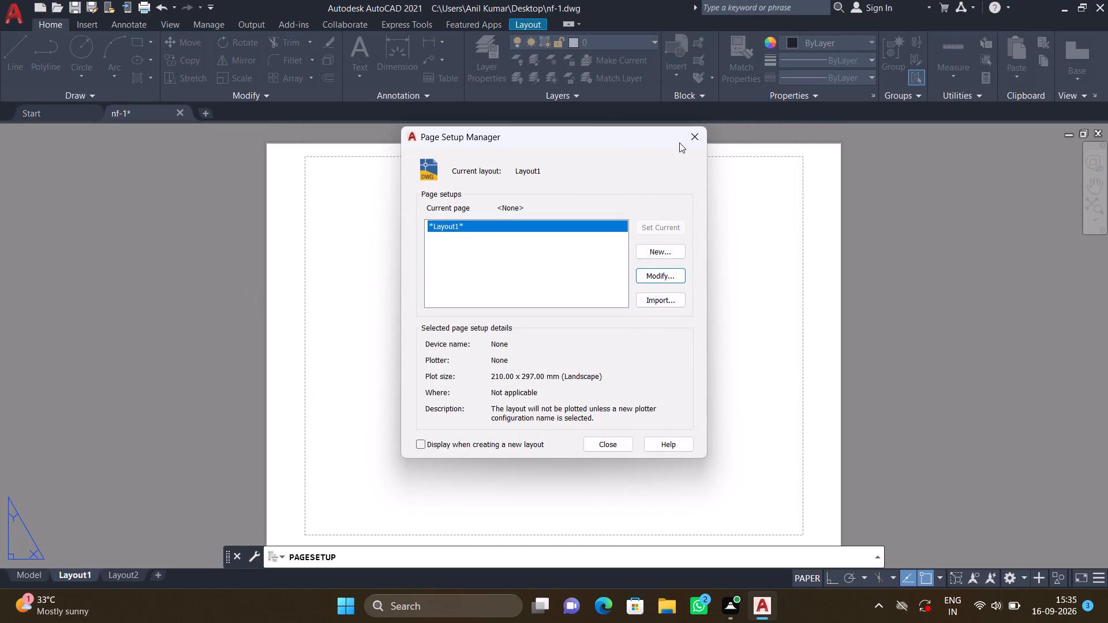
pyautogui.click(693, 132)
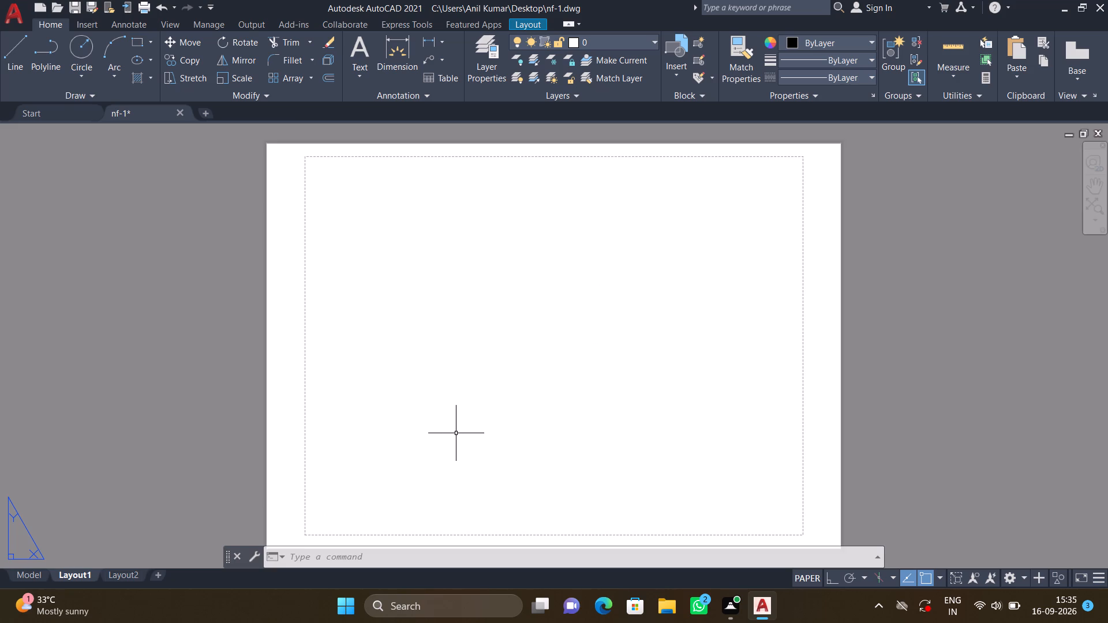
# Reopen Layout1's page setup for modification and set the plotter to DWG To PDF.pc3.
pyautogui.click(72, 573)
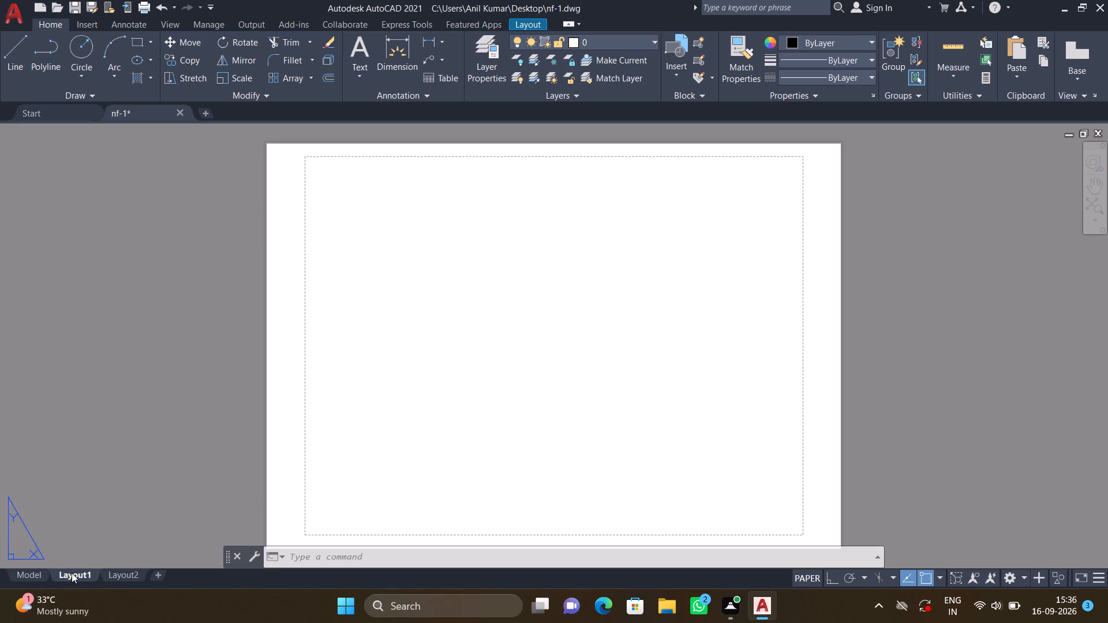
pyautogui.rightClick(74, 572)
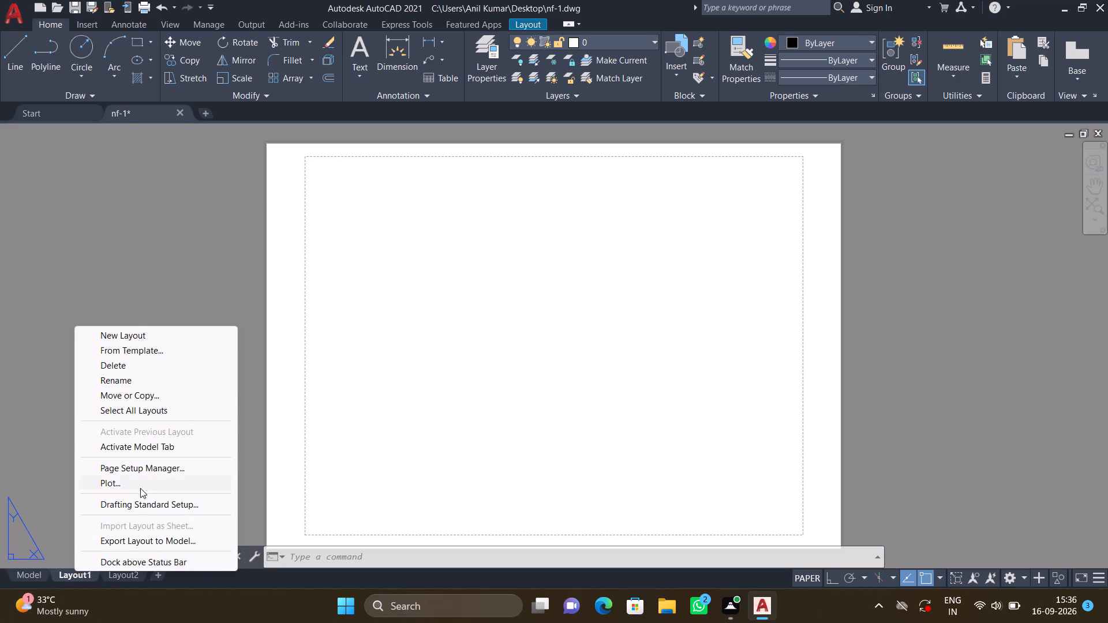
pyautogui.click(141, 467)
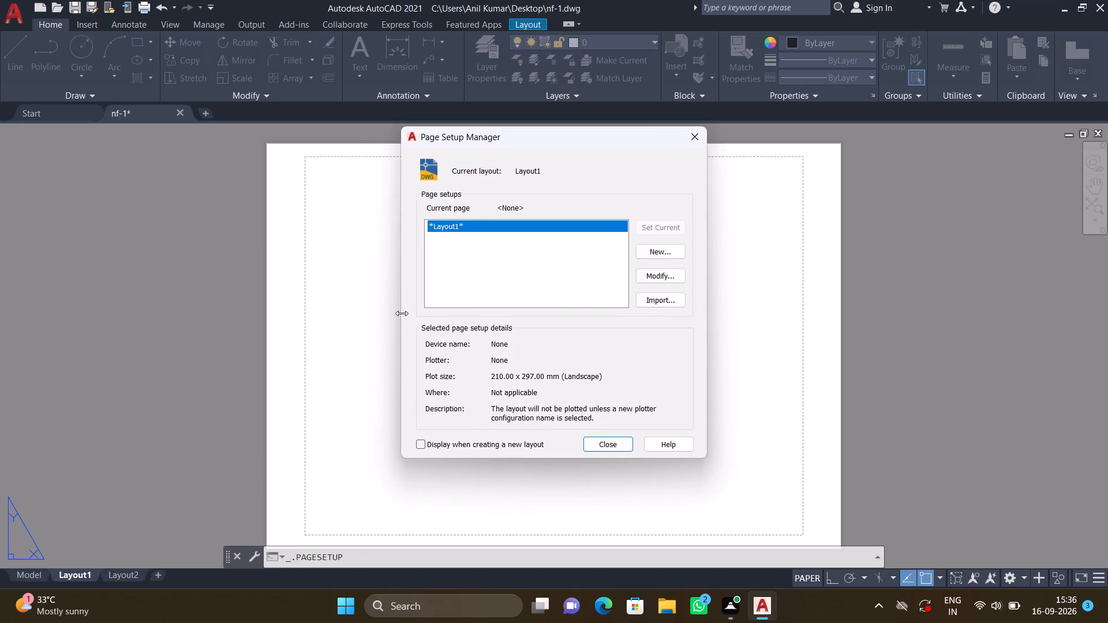
pyautogui.click(663, 274)
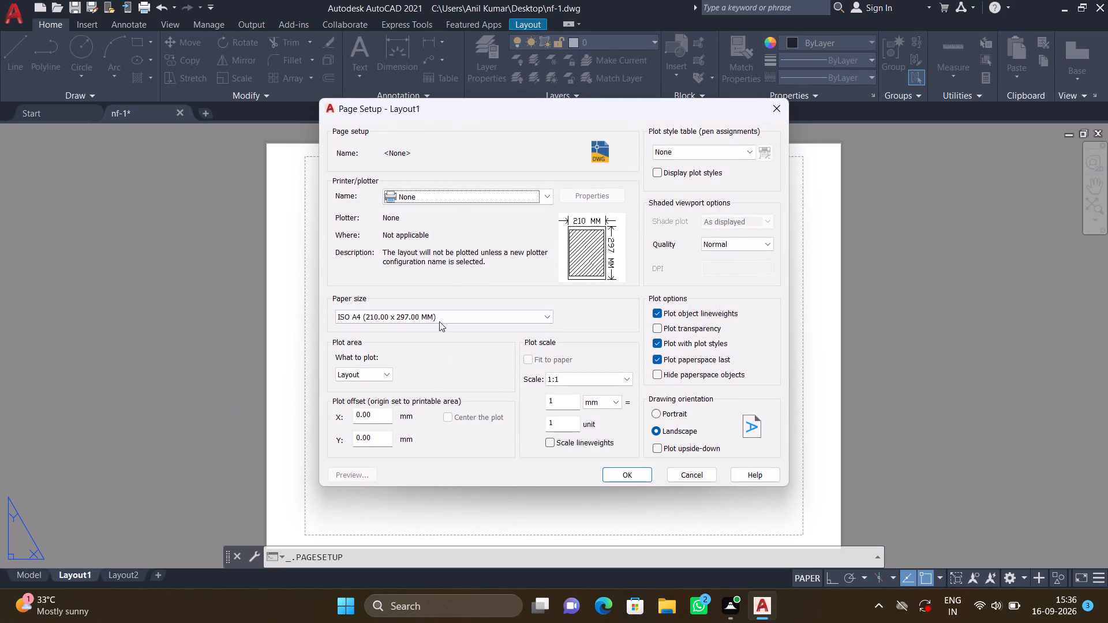
pyautogui.click(431, 194)
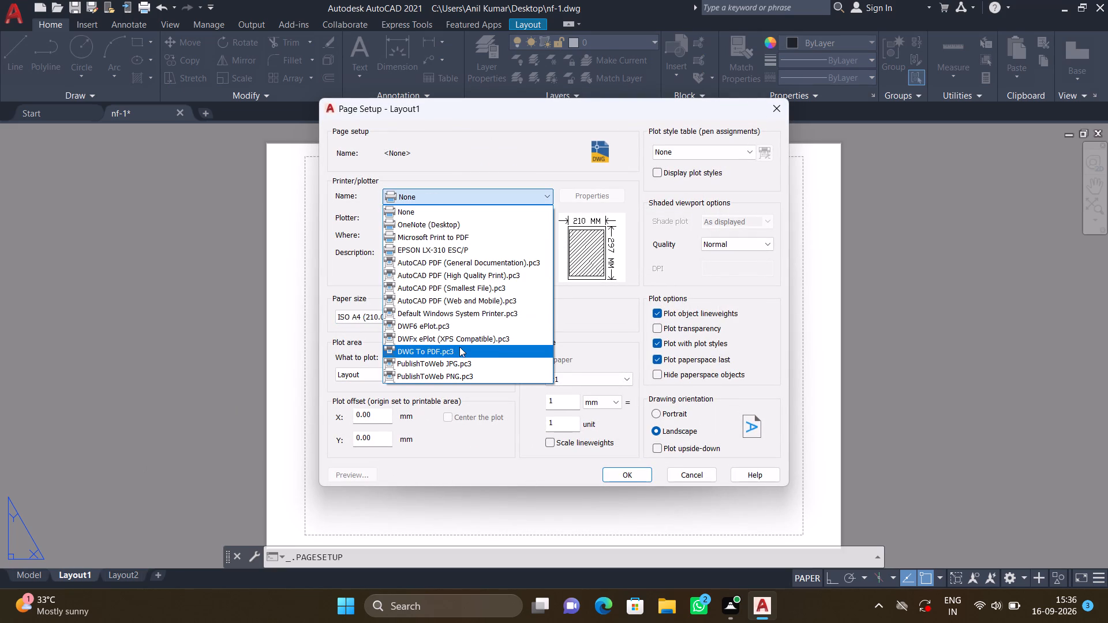
pyautogui.click(459, 347)
# Set the page setup's paper size to ISO A4 (297.00 x 210.00 MM).
pyautogui.click(433, 311)
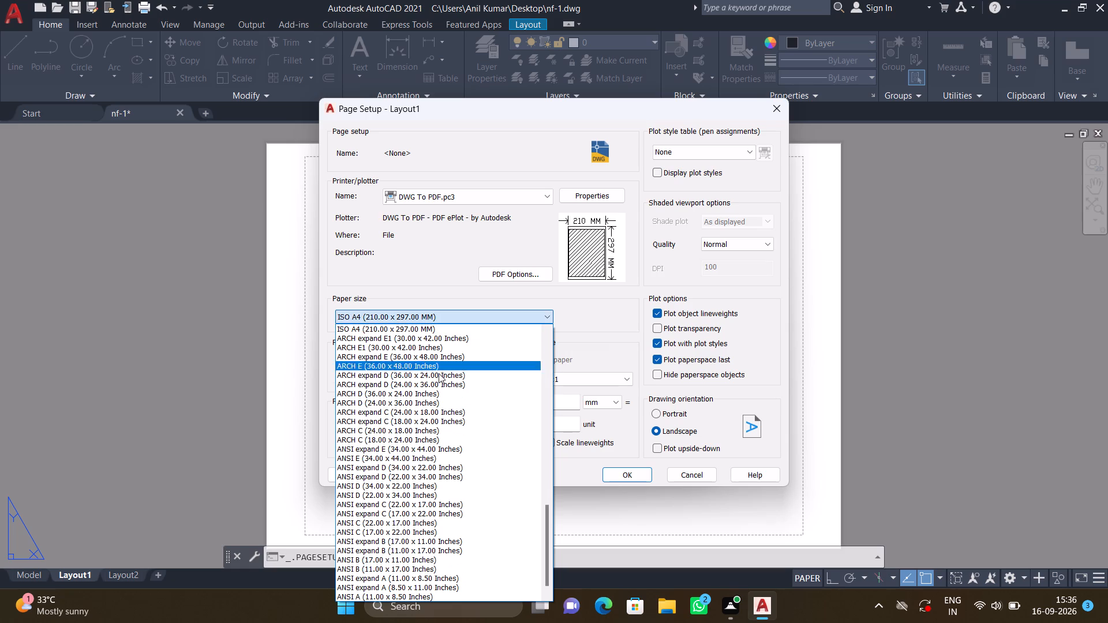
pyautogui.scroll(-4, 437, 449)
pyautogui.scroll(7, 420, 382)
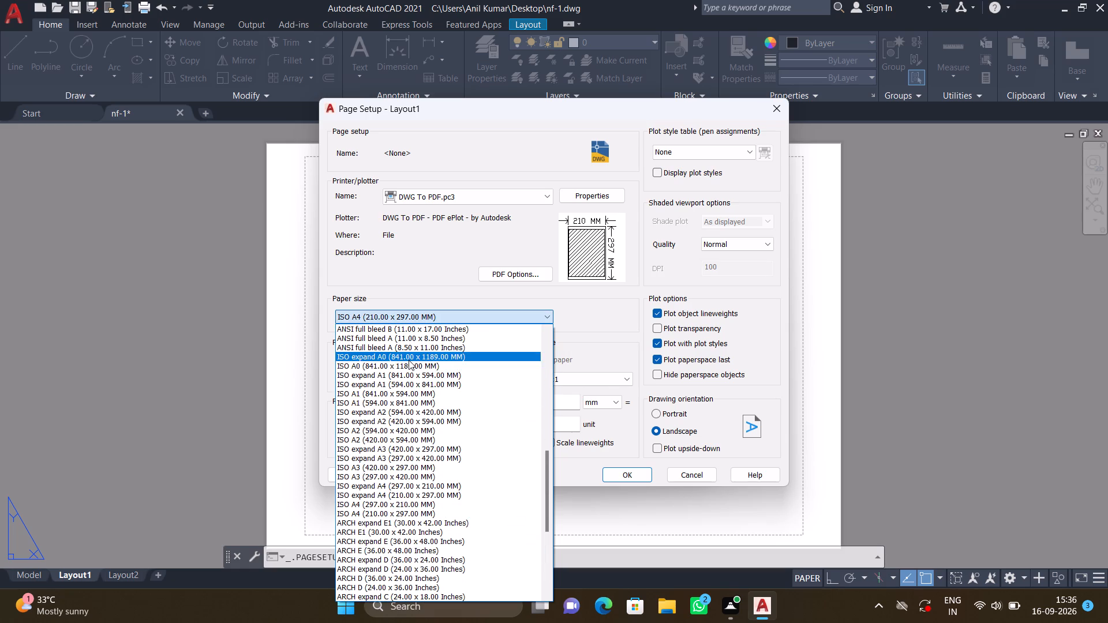
pyautogui.scroll(-5, 411, 374)
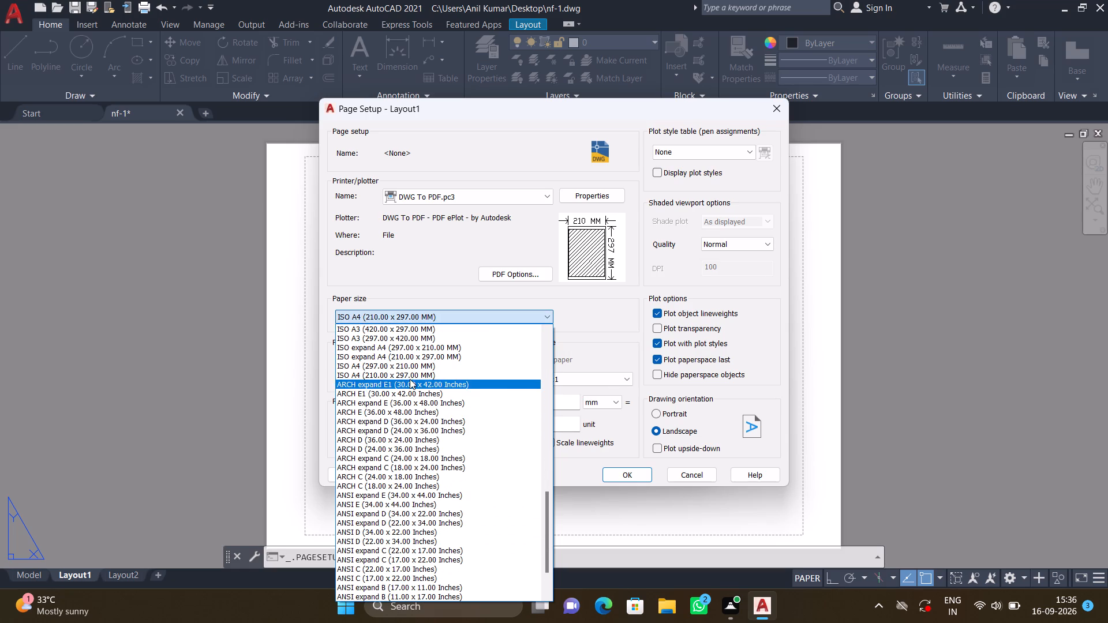
pyautogui.click(405, 366)
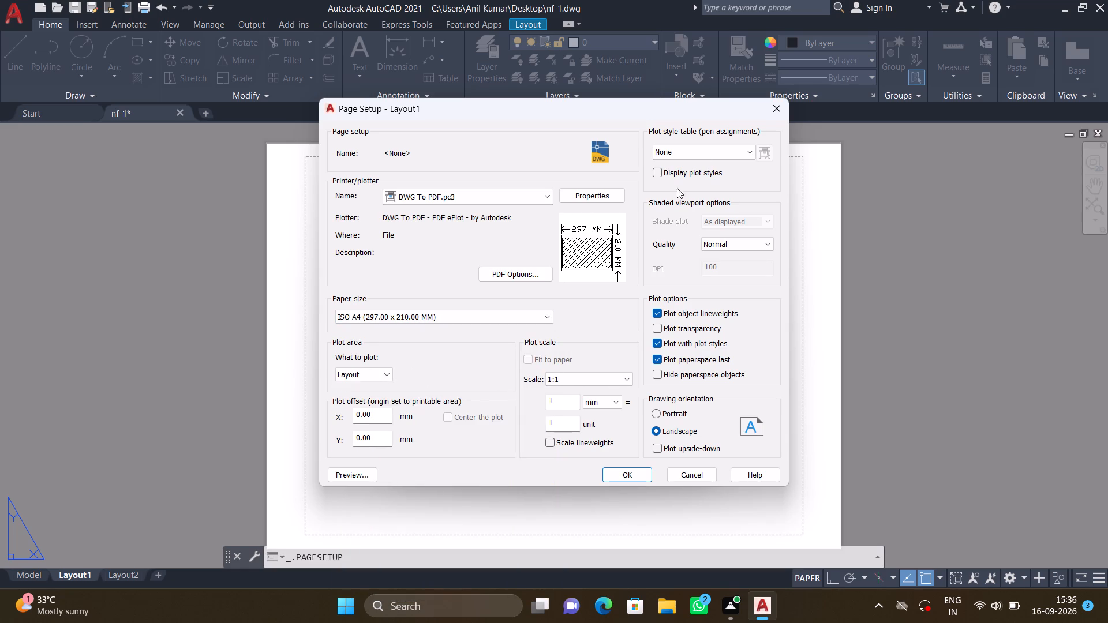
# Assign the monochrome.ctb plot style table, apply the page setup and close the Page Setup Manager.
pyautogui.click(707, 153)
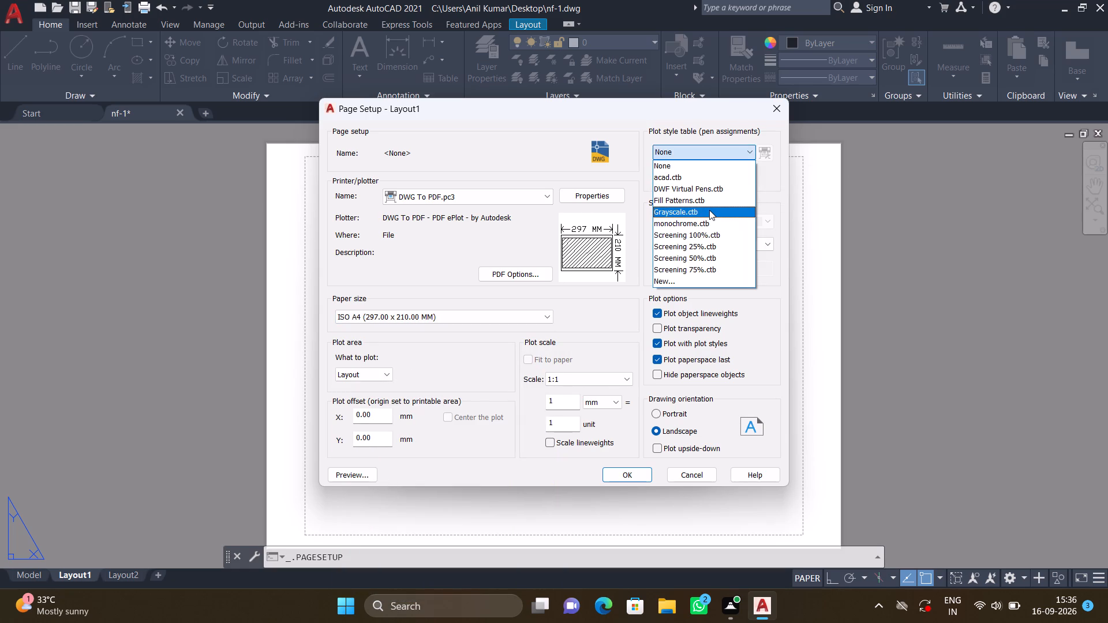
pyautogui.click(708, 223)
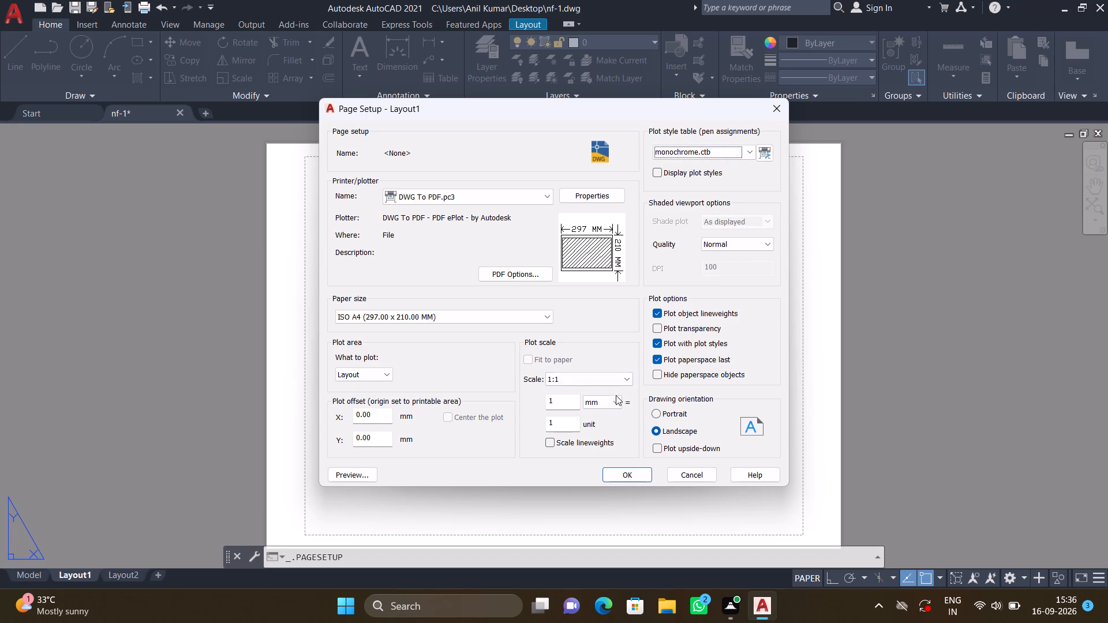
pyautogui.click(626, 472)
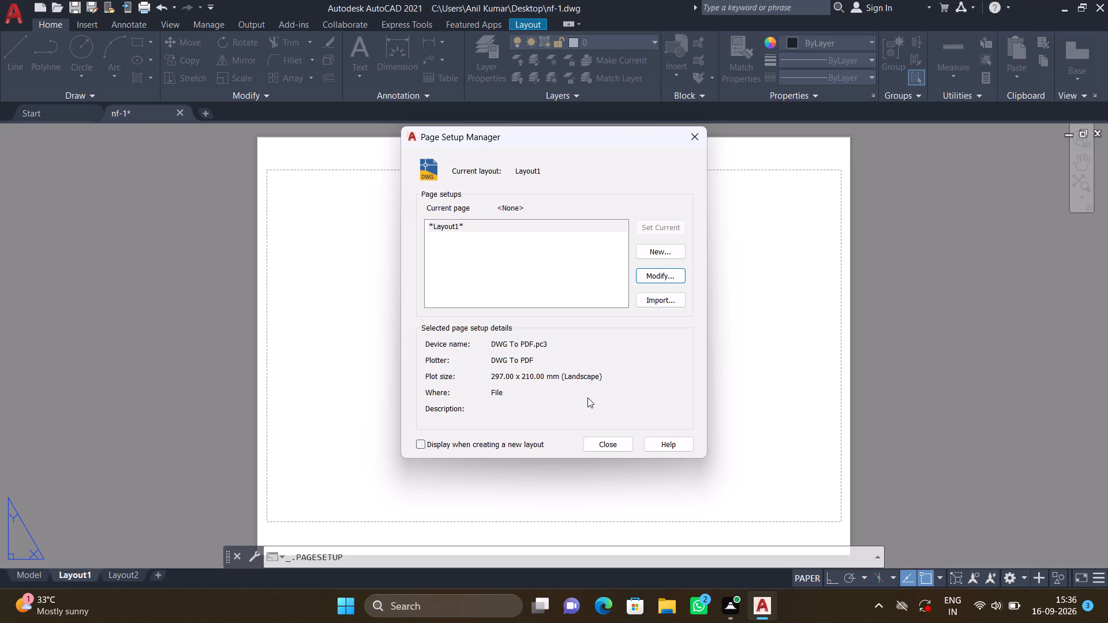
pyautogui.click(611, 443)
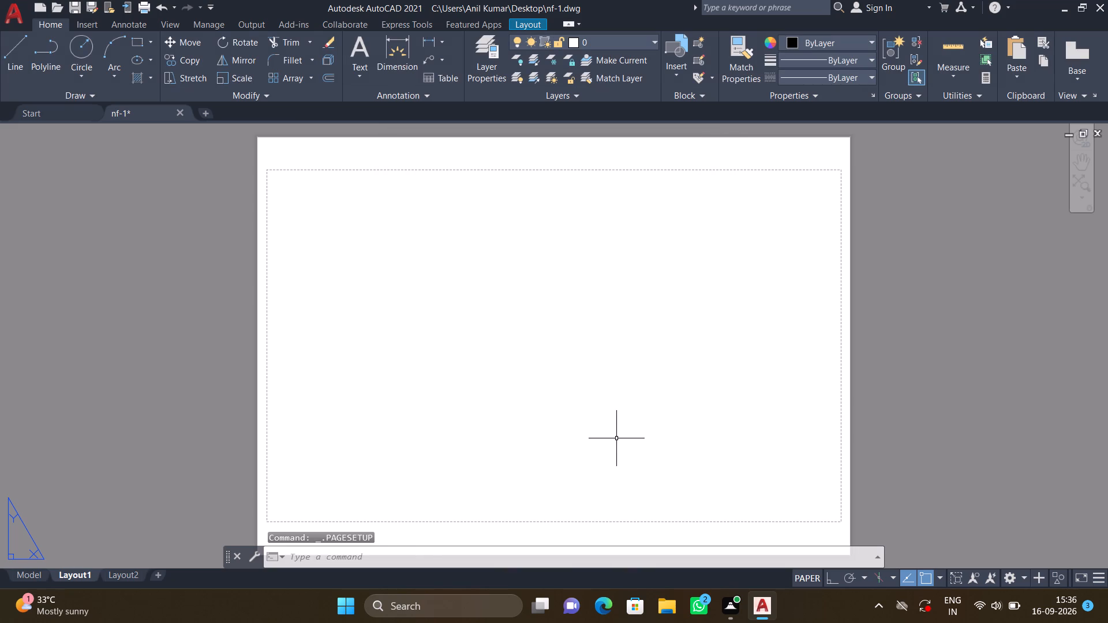
# Create a rectangular viewport with MVIEW across nearly the whole Layout1 sheet, spanning its printable area.
pyautogui.press('m')
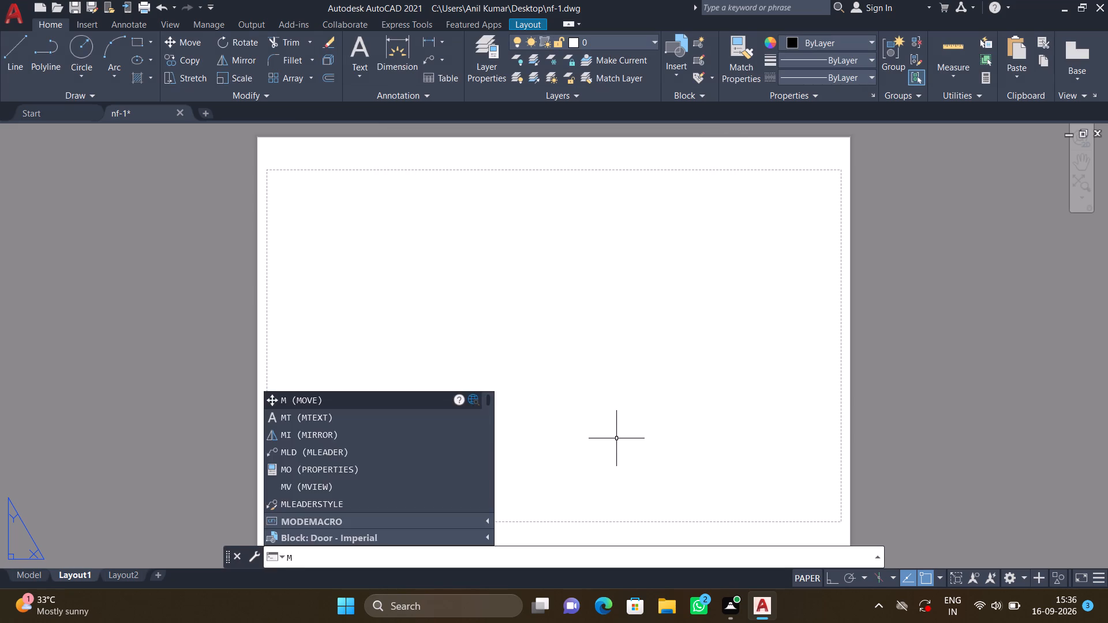
pyautogui.press('v')
pyautogui.press('Return')
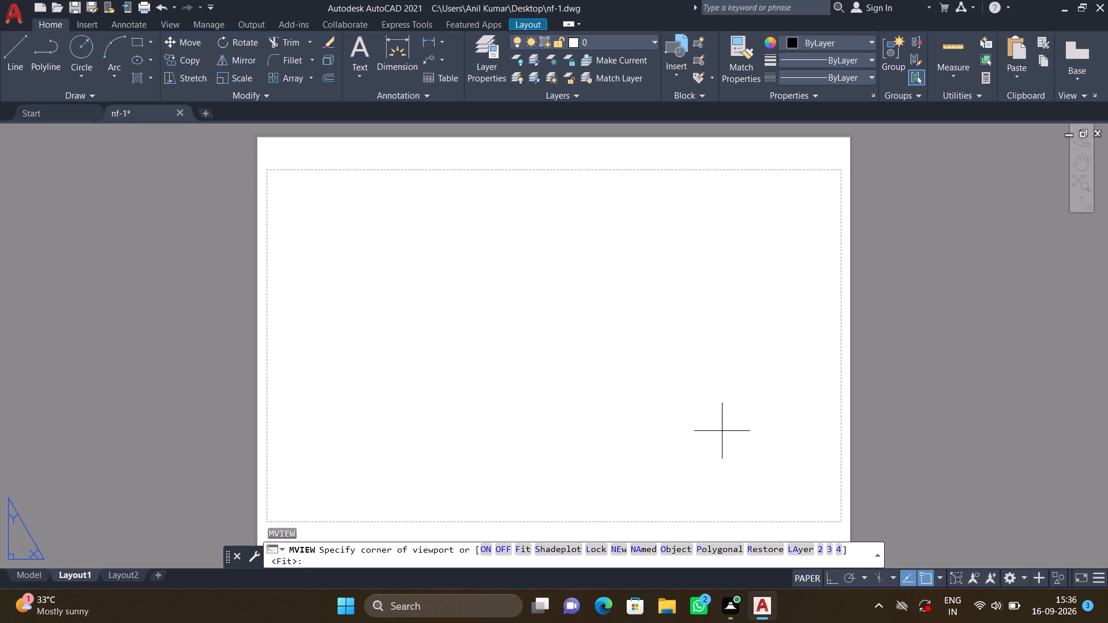
pyautogui.click(846, 535)
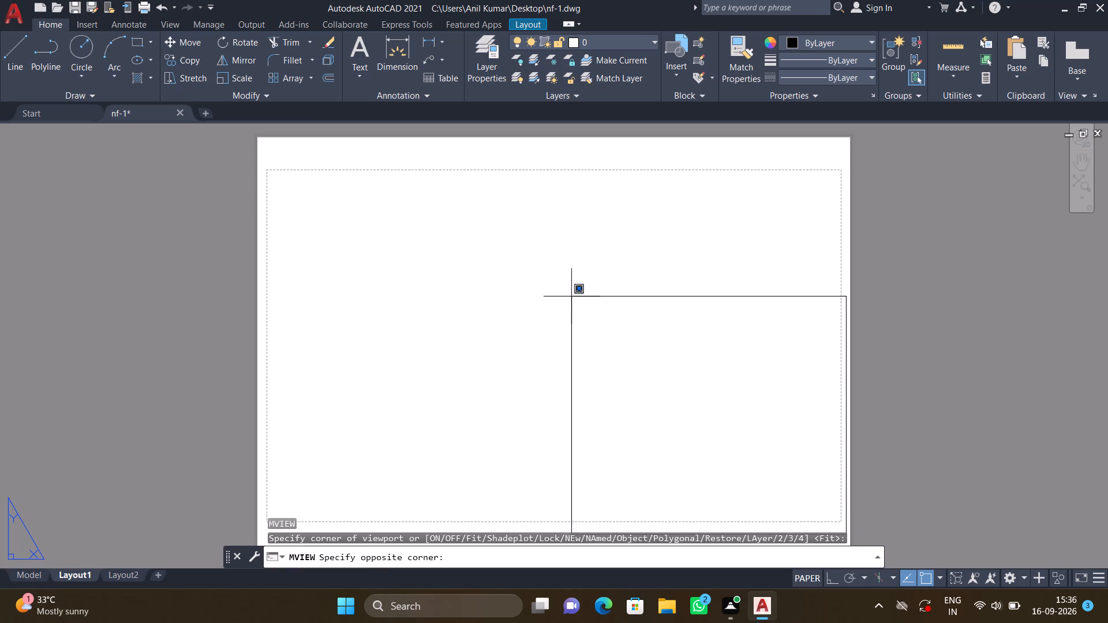
pyautogui.click(253, 160)
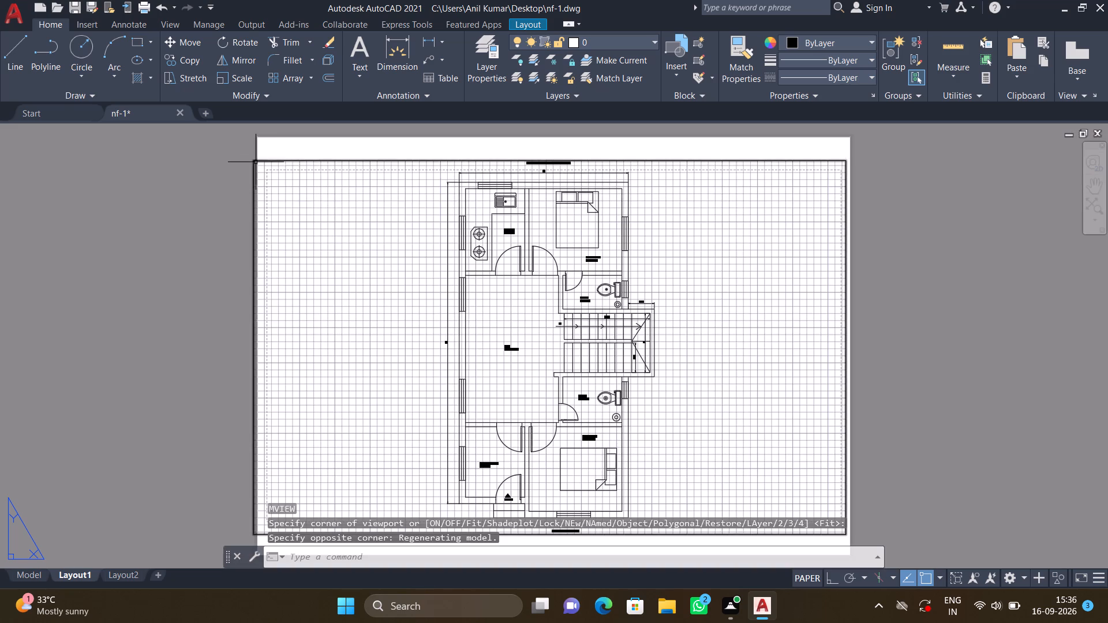
# Activate model space inside the new viewport and turn its grid off.
pyautogui.doubleClick(310, 248)
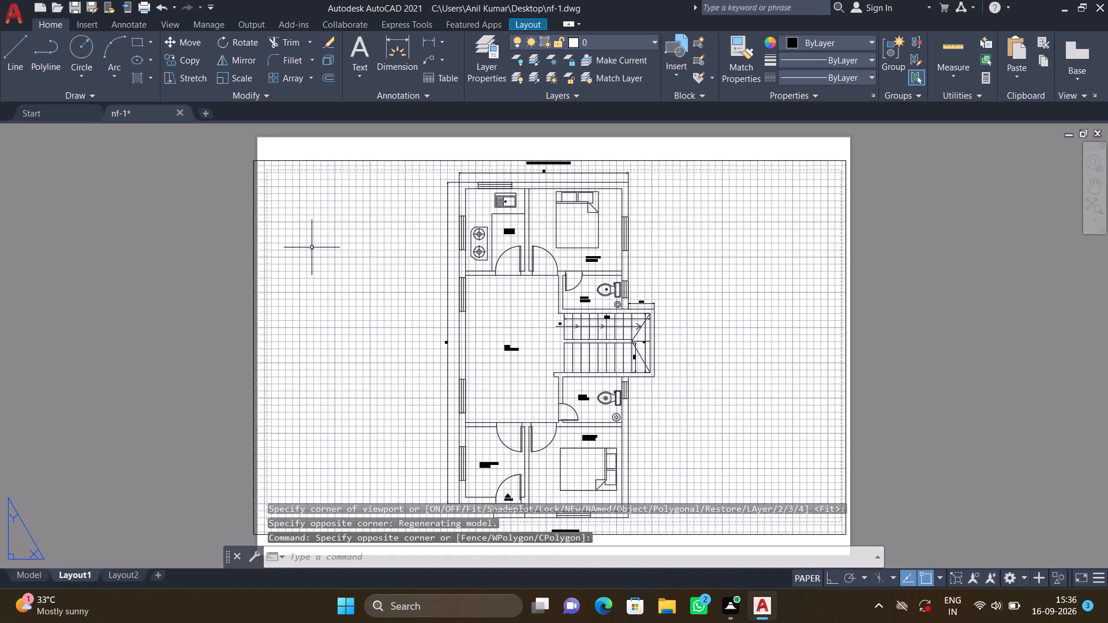
pyautogui.click(312, 247)
pyautogui.click(312, 247)
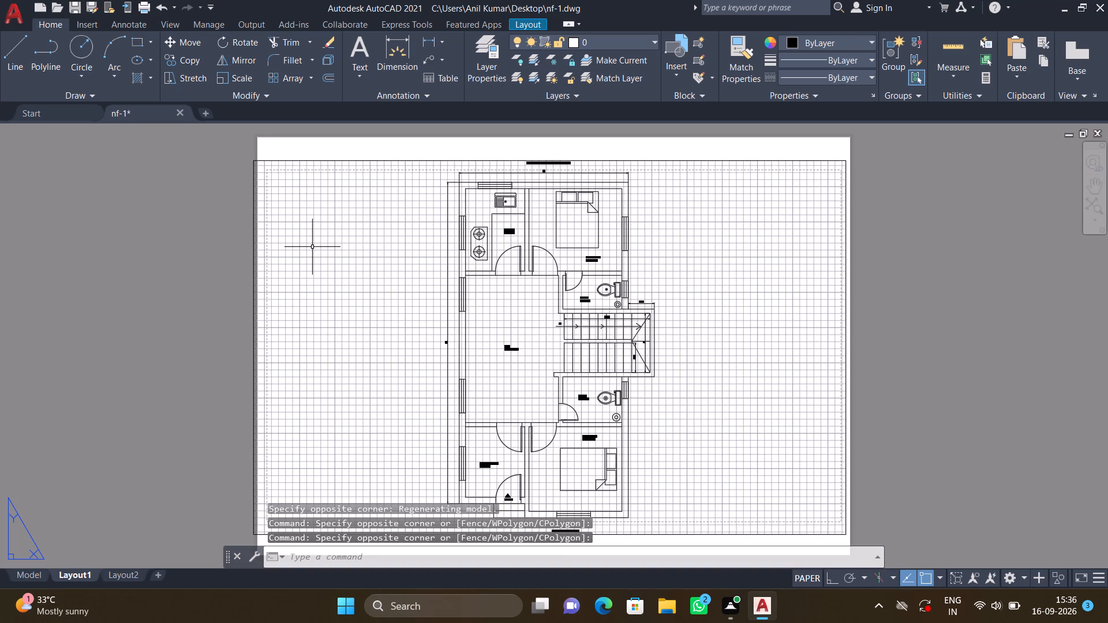
pyautogui.press('F7')
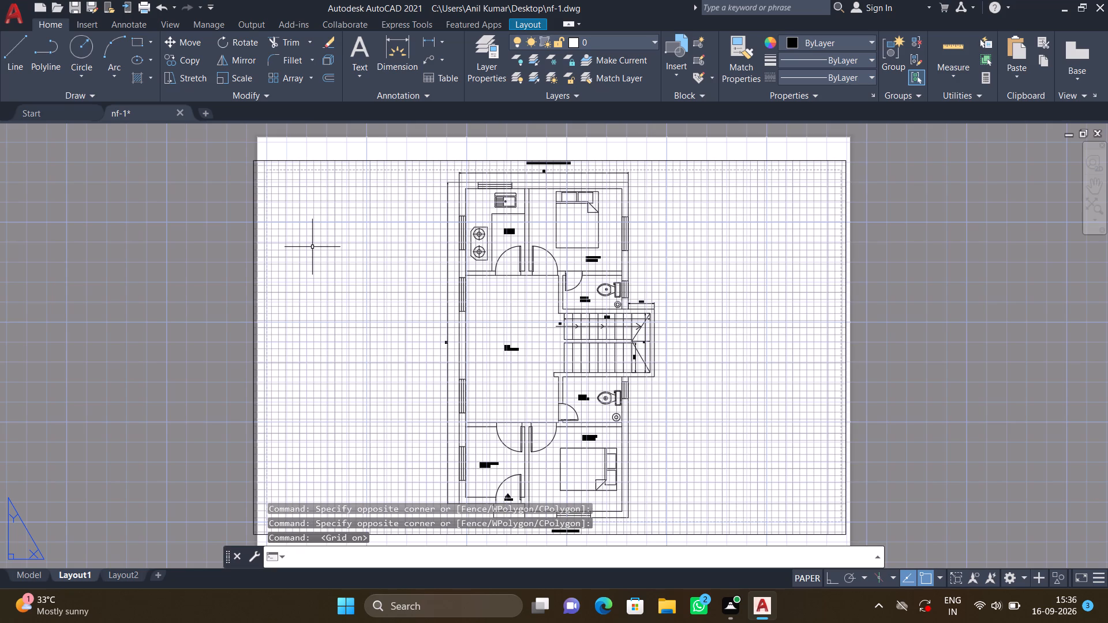
pyautogui.click(326, 275)
pyautogui.click(326, 275)
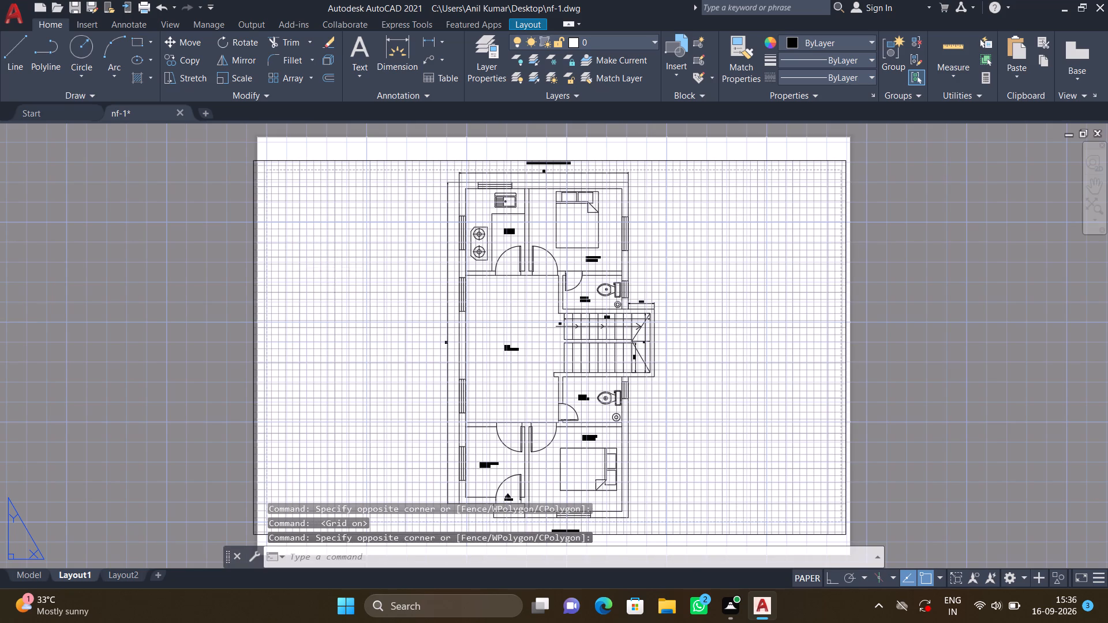
pyautogui.doubleClick(334, 268)
pyautogui.press('F7')
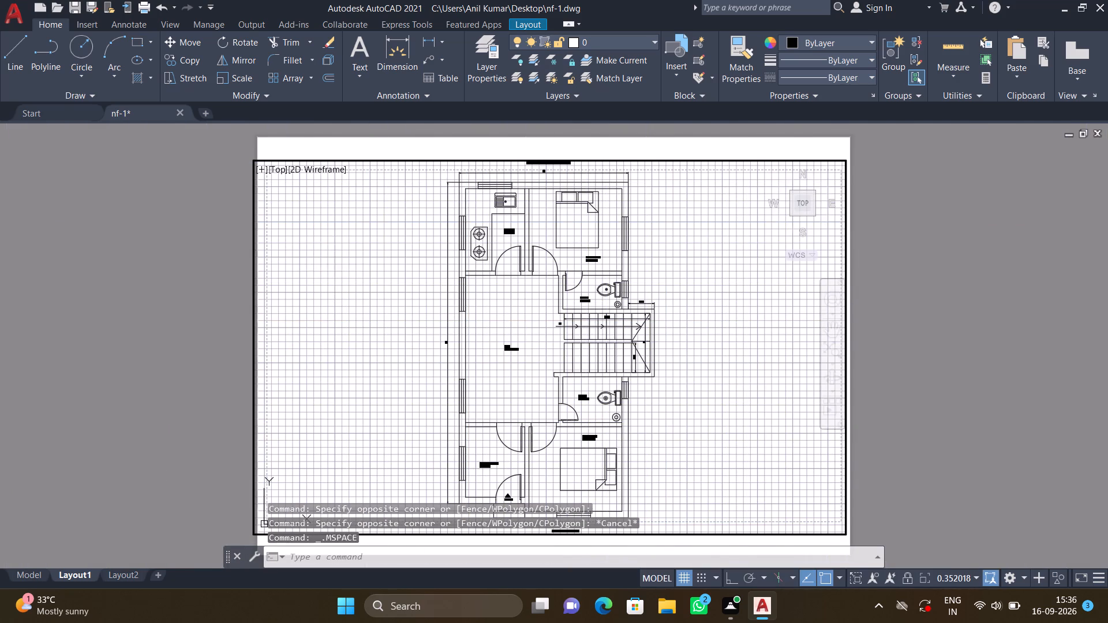
# Shrink the house plan inside the Layout1 viewport to a scale of about 0.22 and centre it on the sheet.
pyautogui.scroll(-1, 336, 268)
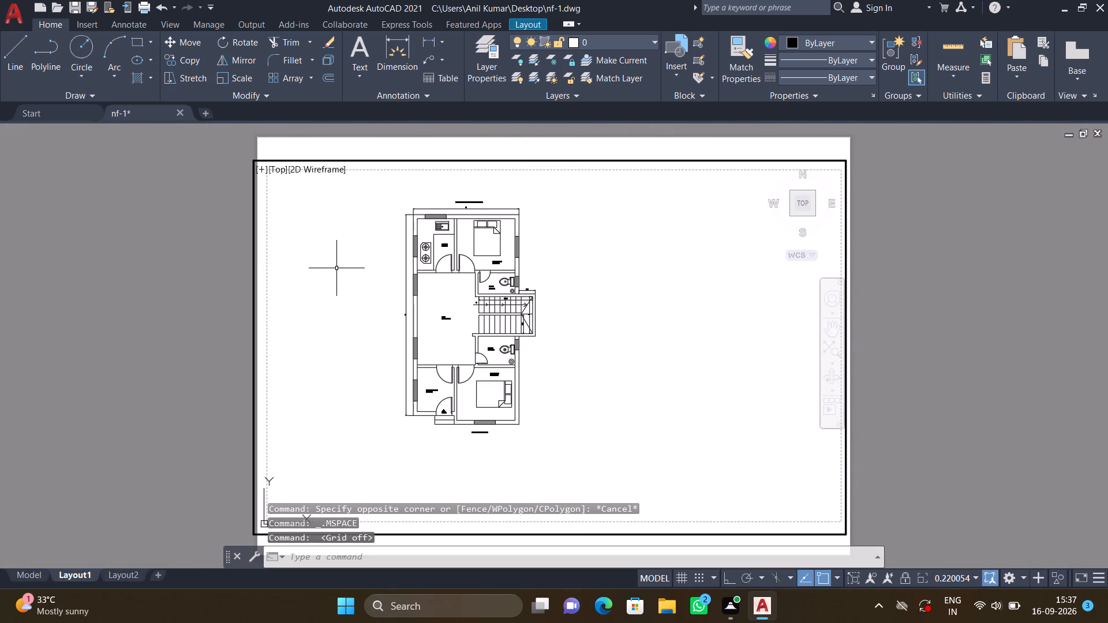
pyautogui.moveTo(339, 269); pyautogui.dragTo(436, 298, button='middle')
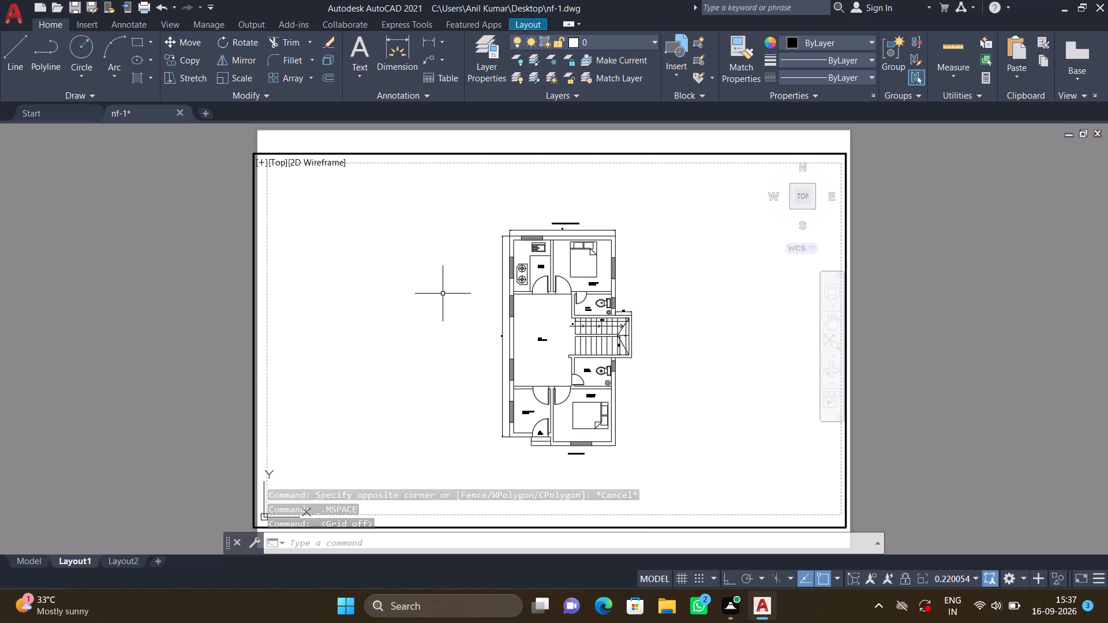
pyautogui.scroll(1, 443, 294)
pyautogui.scroll(-1, 443, 294)
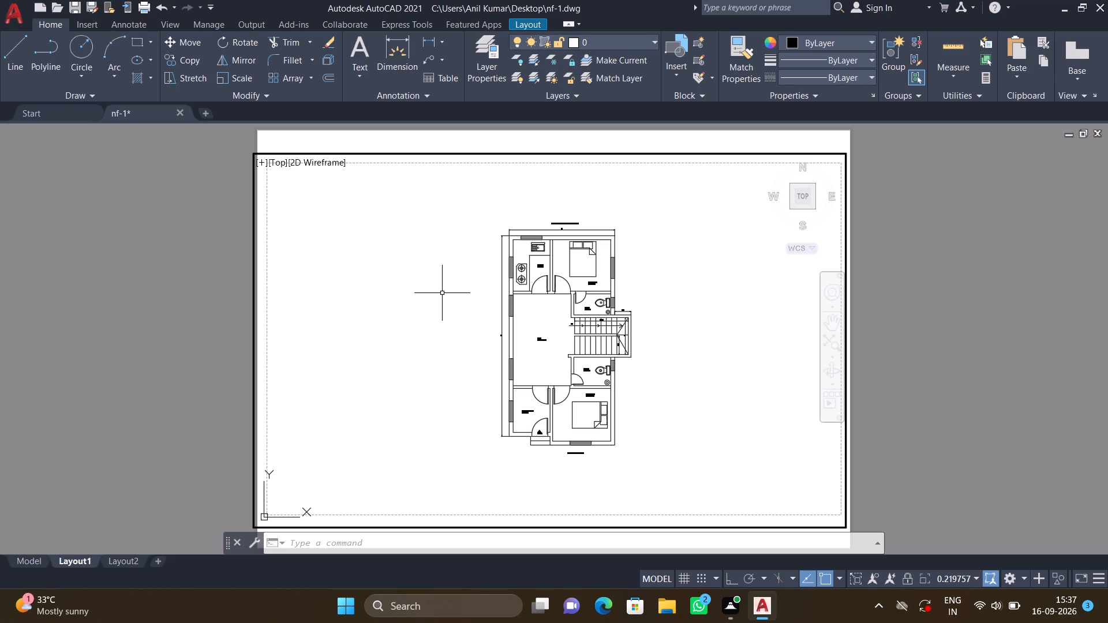
# Preview the Layout1 plot twice with DWG To PDF.pc3, then close the plot settings without plotting.
pyautogui.hotkey('ctrl', 'p')
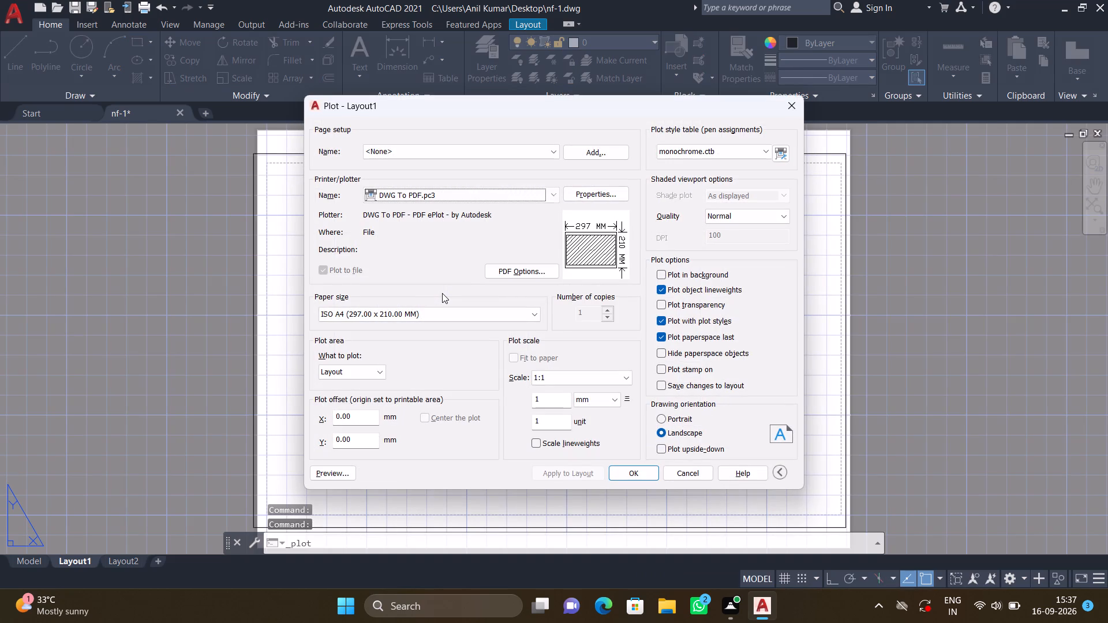
pyautogui.click(351, 470)
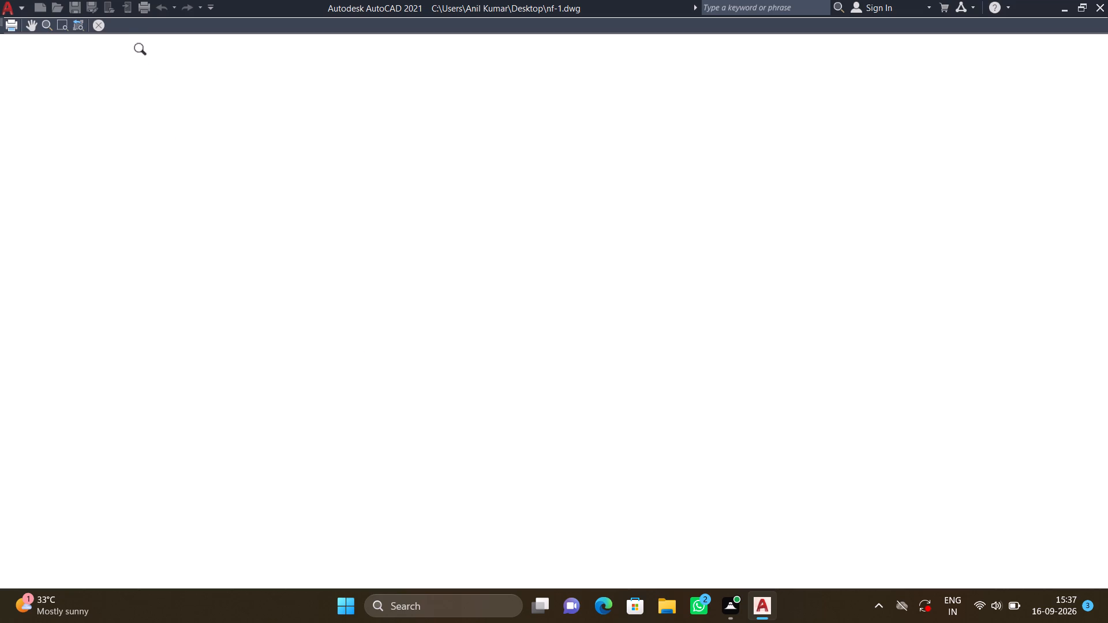
pyautogui.click(99, 20)
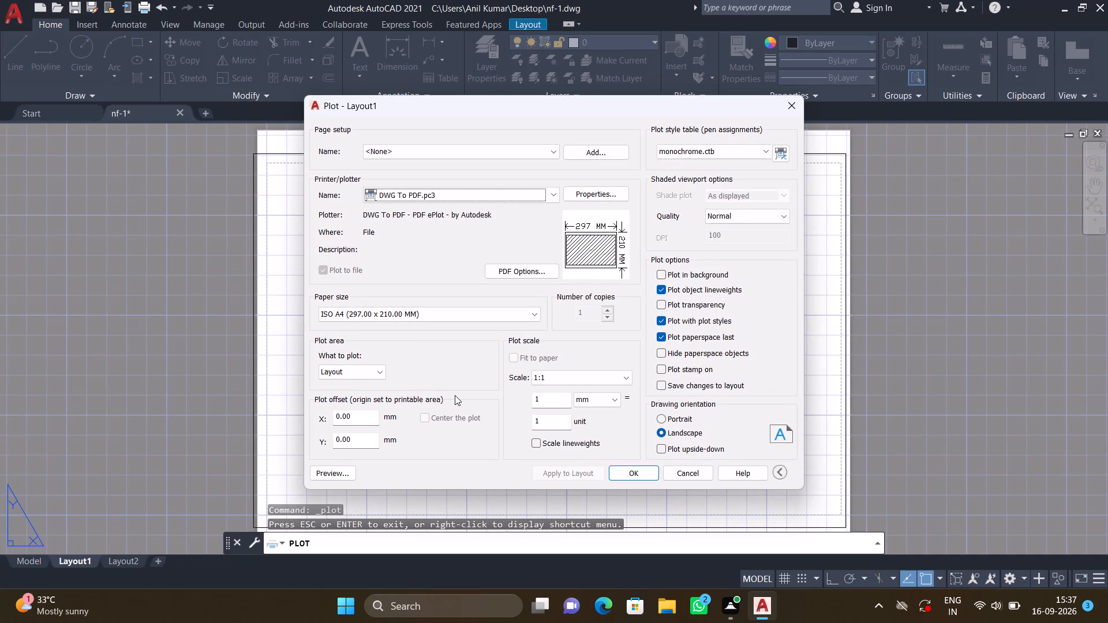
pyautogui.click(334, 474)
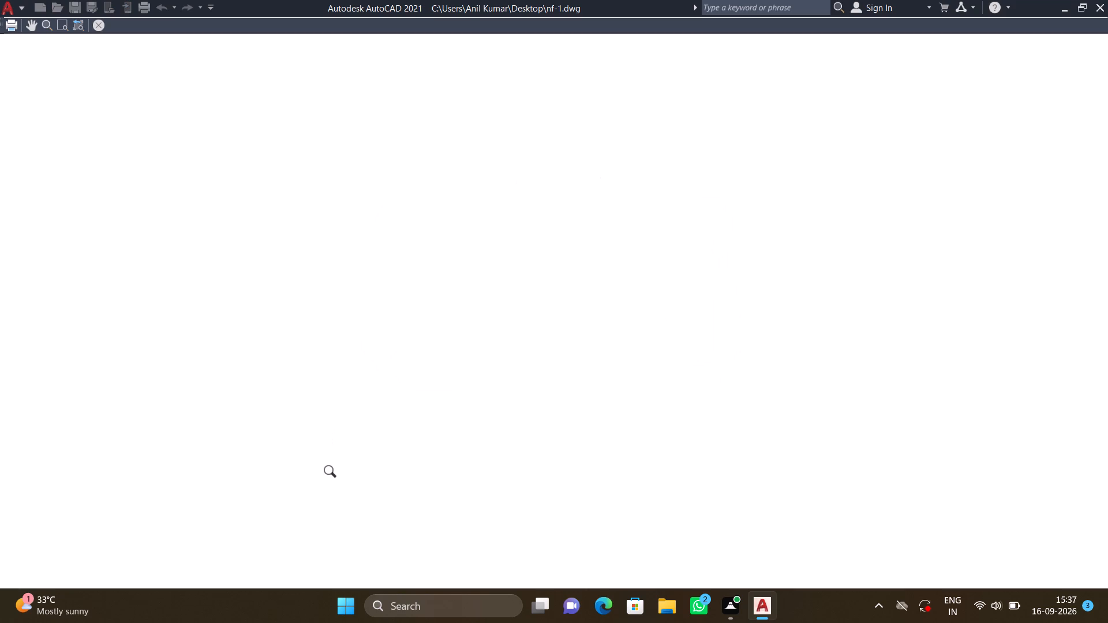
pyautogui.click(101, 25)
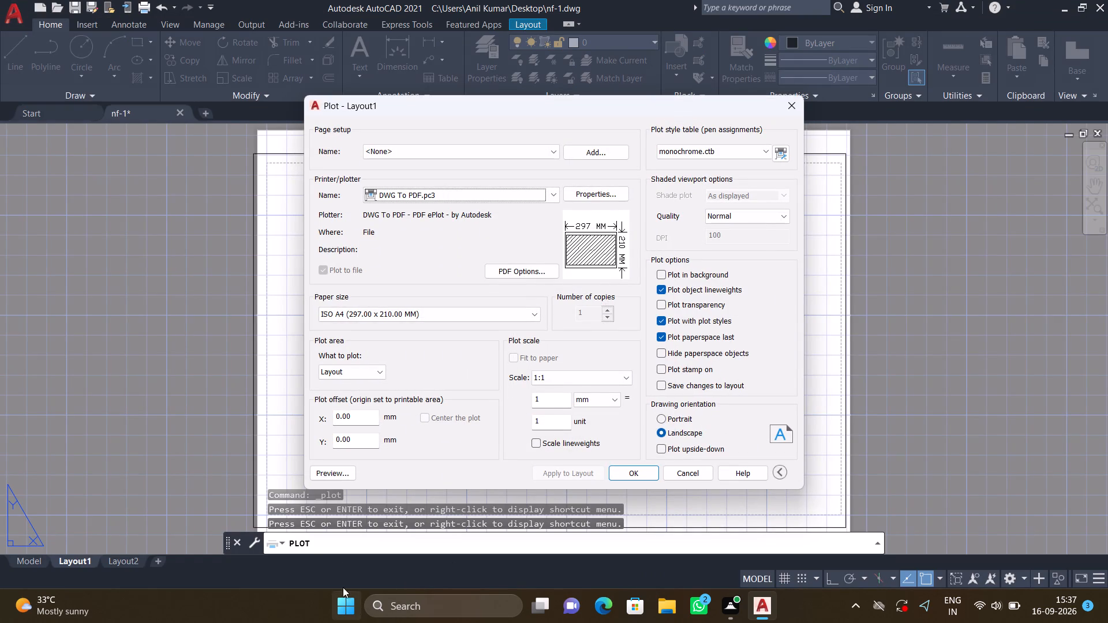
pyautogui.click(795, 115)
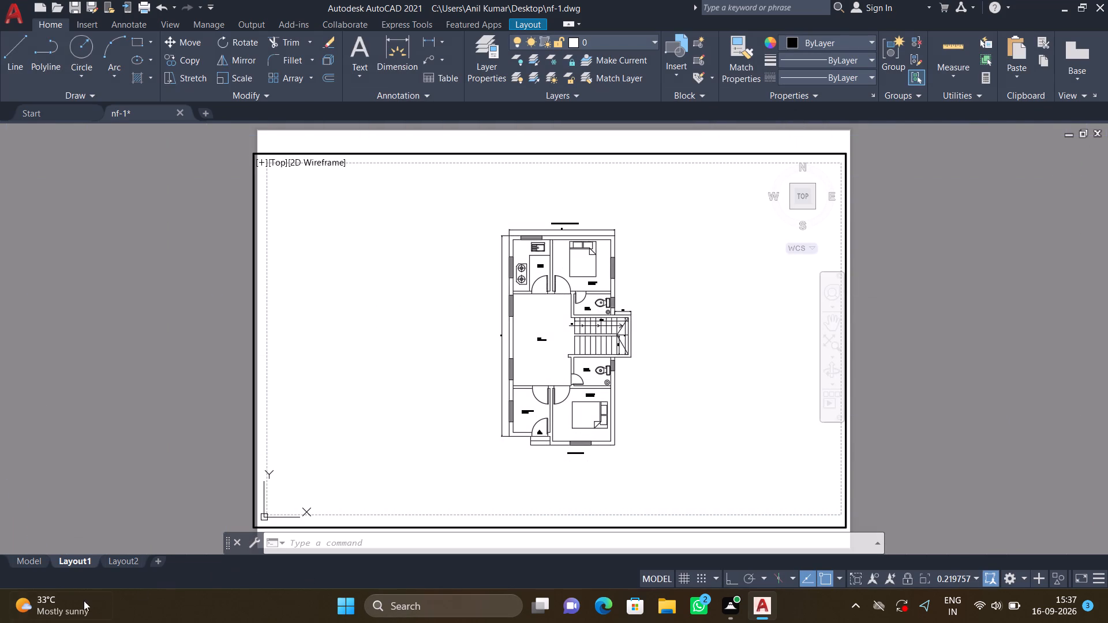
# Switch to Layout2 and try to preview it as a single-sheet plot, then close the plot settings.
pyautogui.click(130, 562)
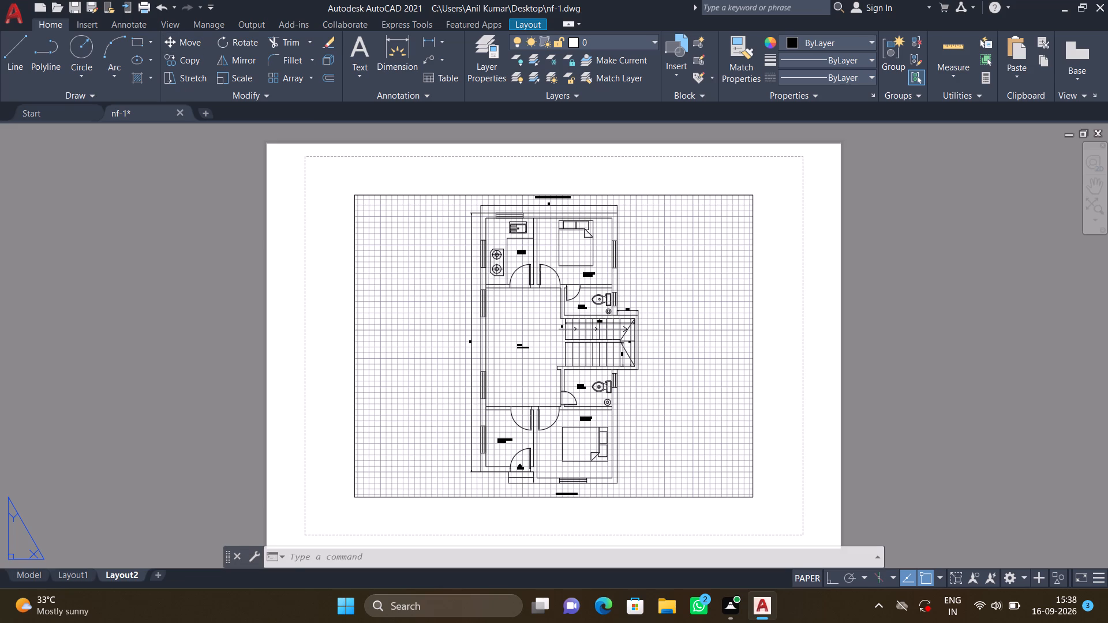
pyautogui.scroll(-2, 846, 407)
pyautogui.moveTo(838, 419); pyautogui.dragTo(620, 383, button='middle')
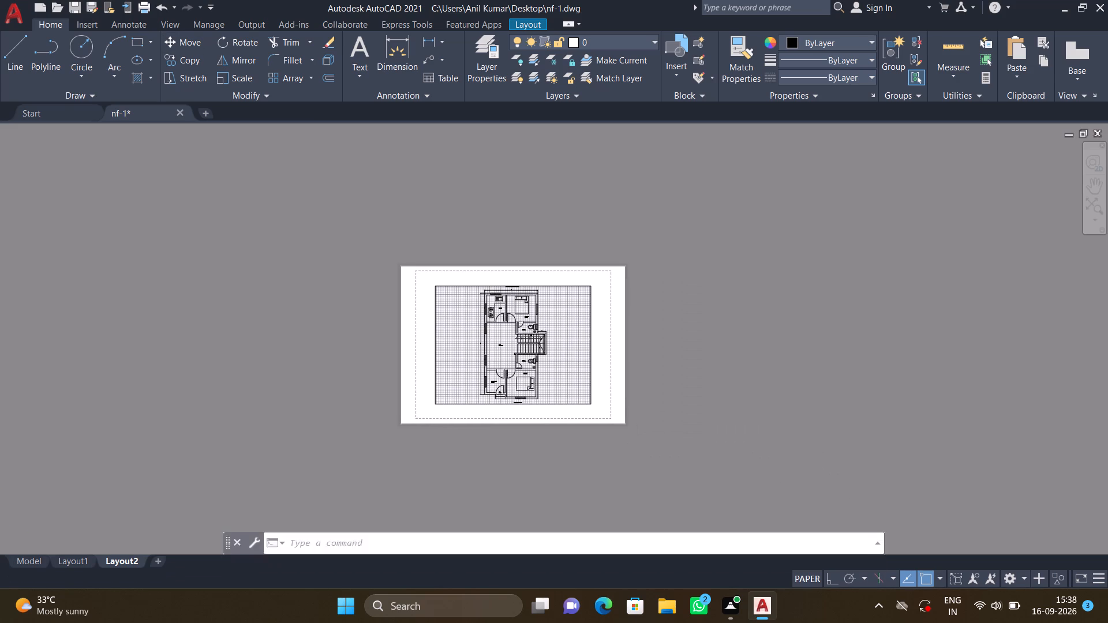
pyautogui.scroll(2, 634, 405)
pyautogui.scroll(-1, 616, 430)
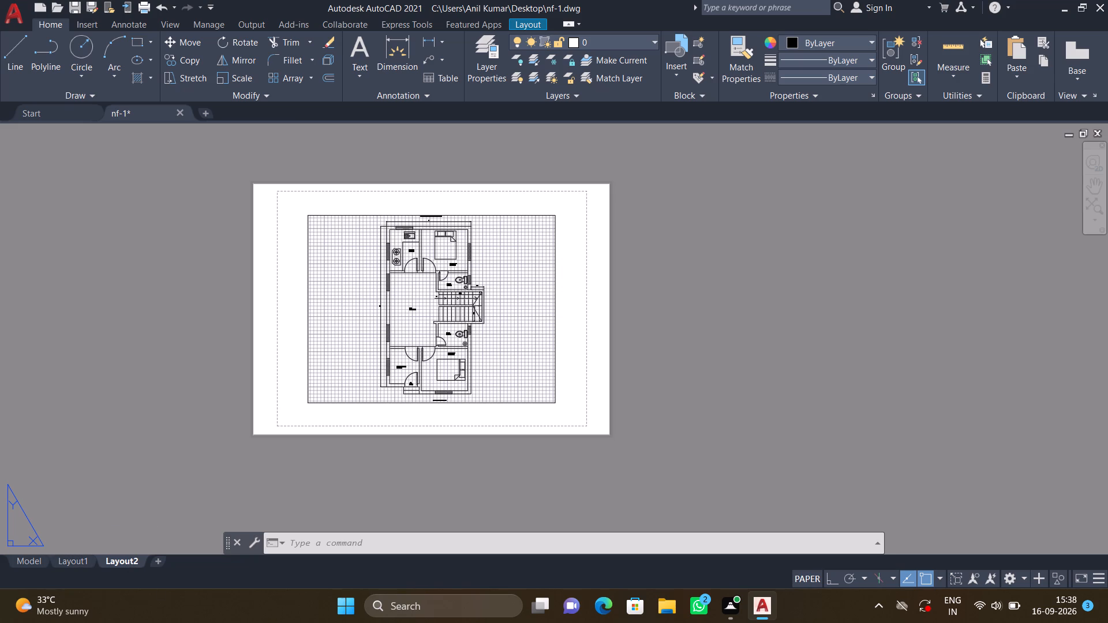
pyautogui.hotkey('ctrl', 'p')
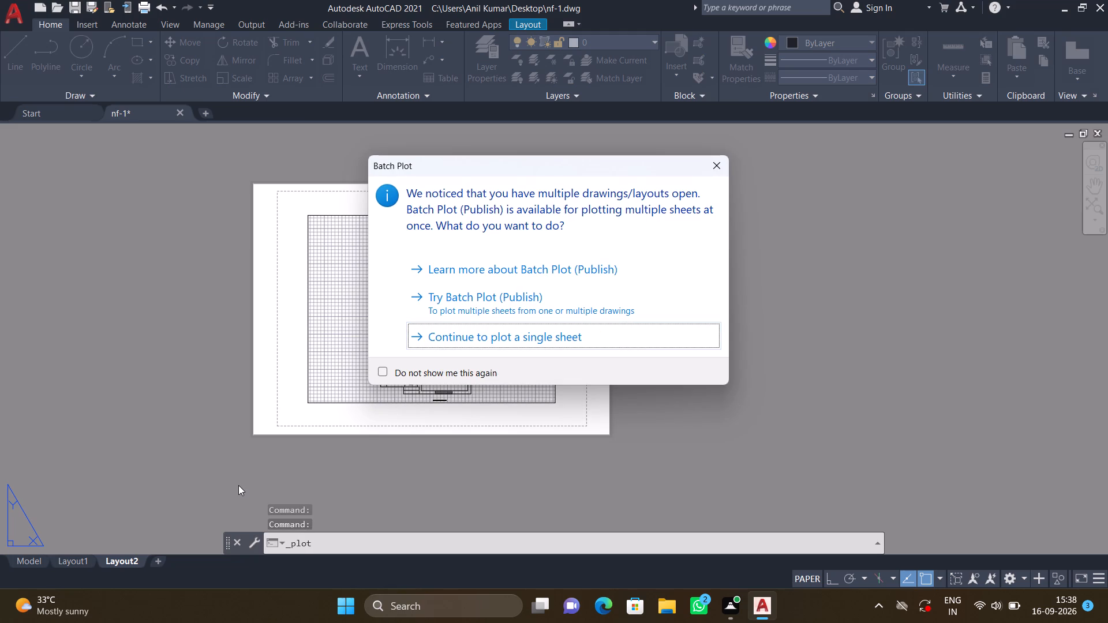
pyautogui.click(479, 336)
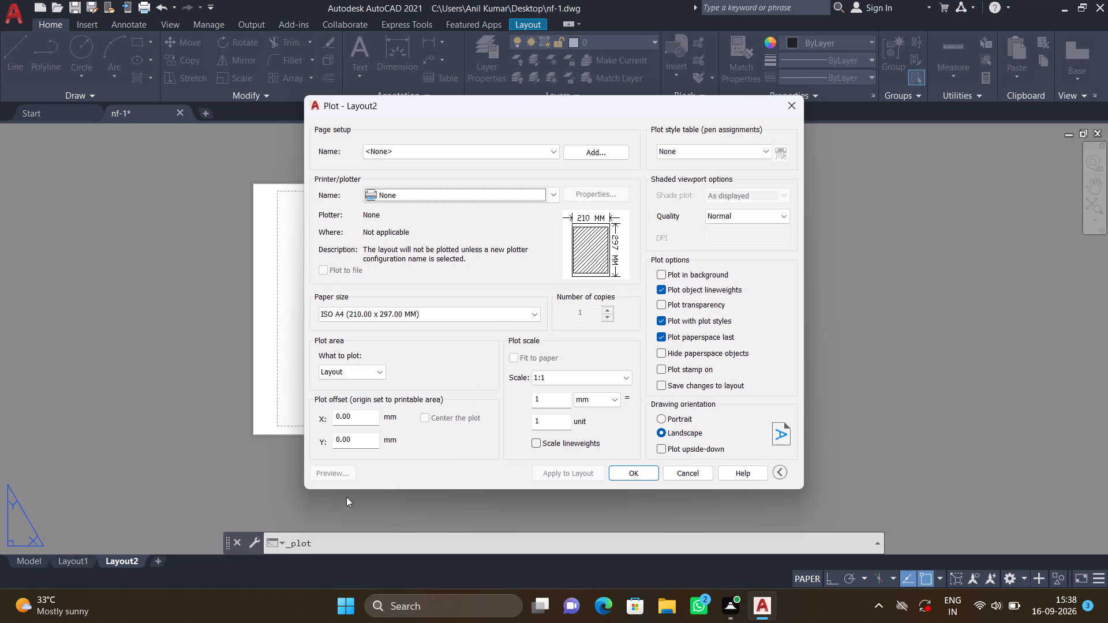
pyautogui.click(325, 472)
pyautogui.click(325, 472)
pyautogui.click(786, 103)
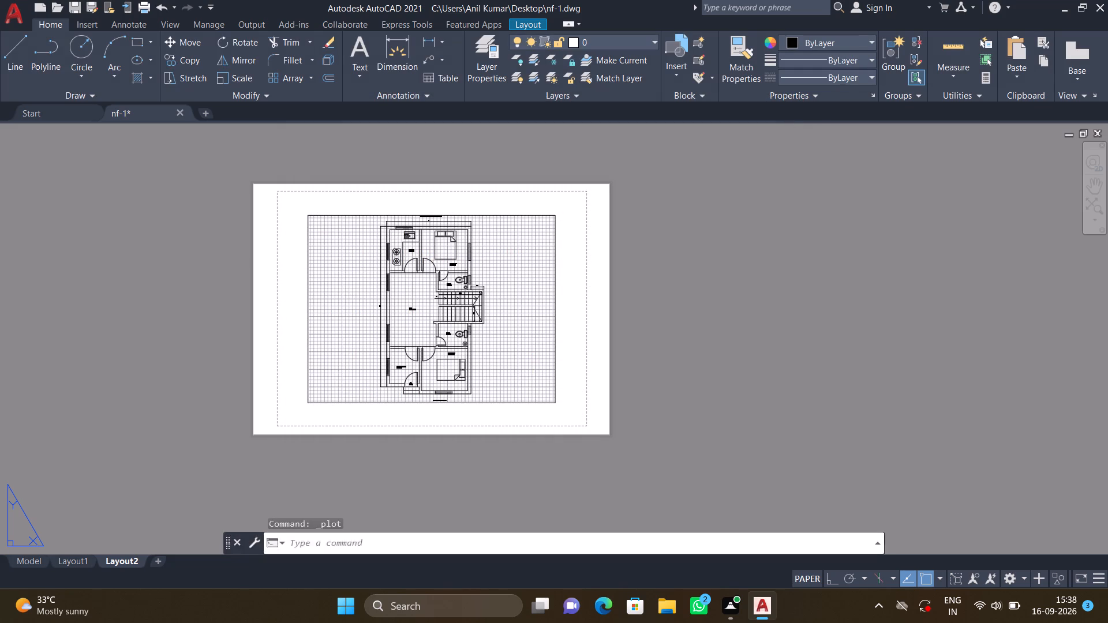
# Check the plan in model space, return to Layout2 and delete its existing viewport.
pyautogui.click(20, 560)
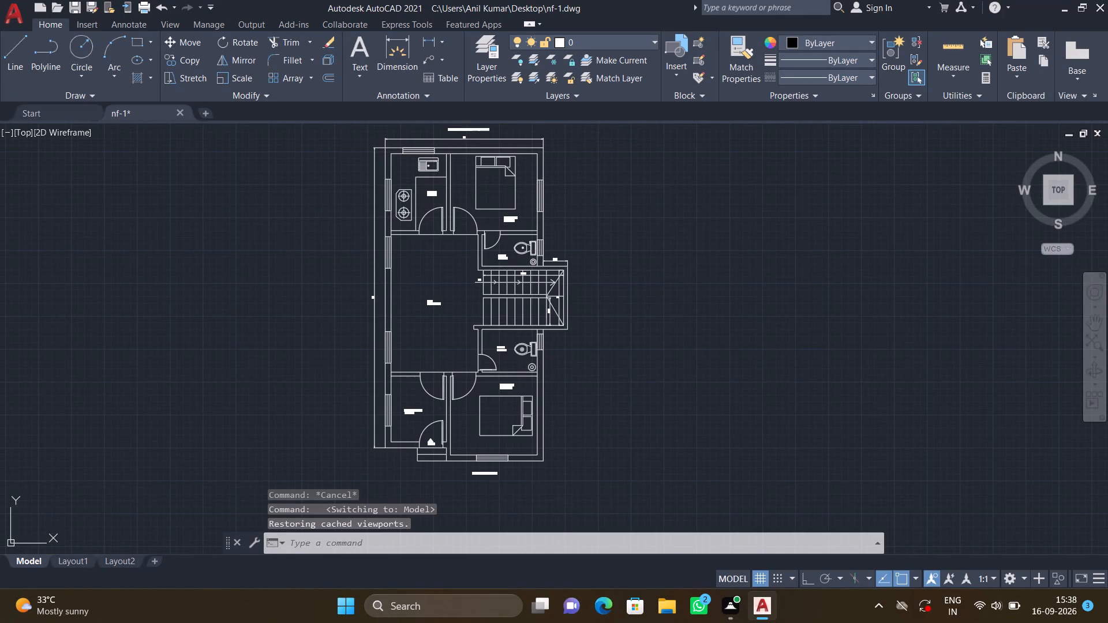
pyautogui.click(131, 561)
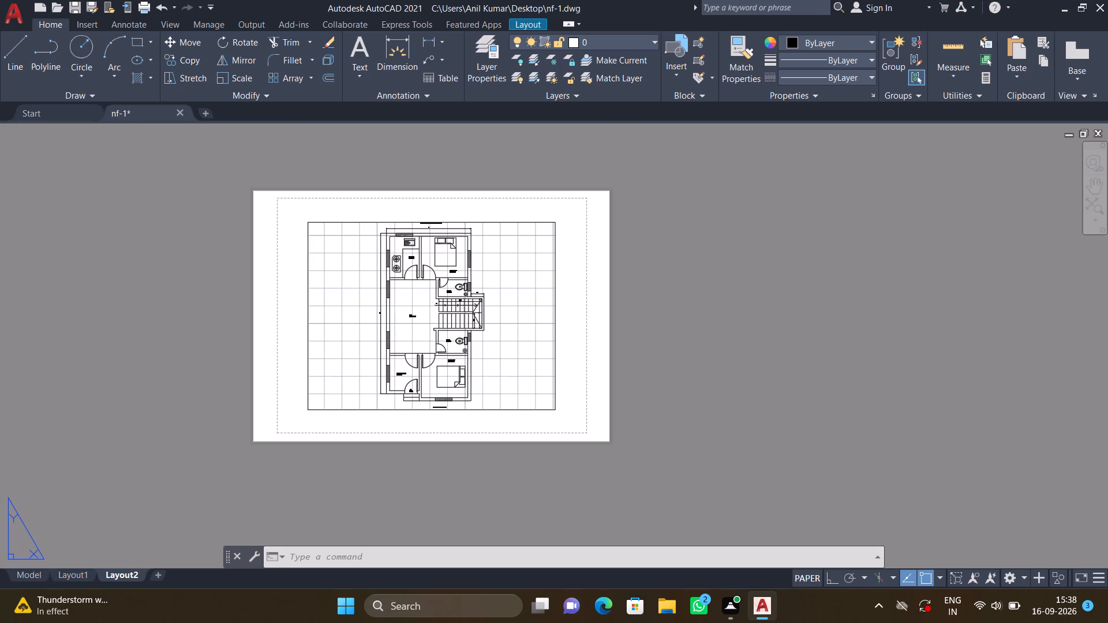
pyautogui.click(602, 413)
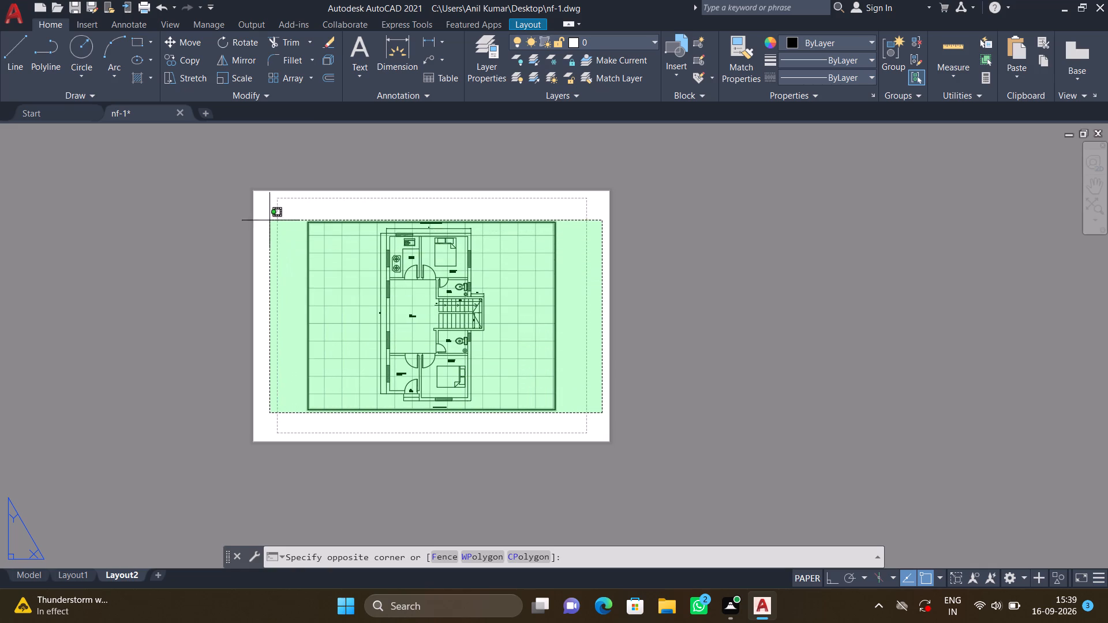
pyautogui.click(264, 192)
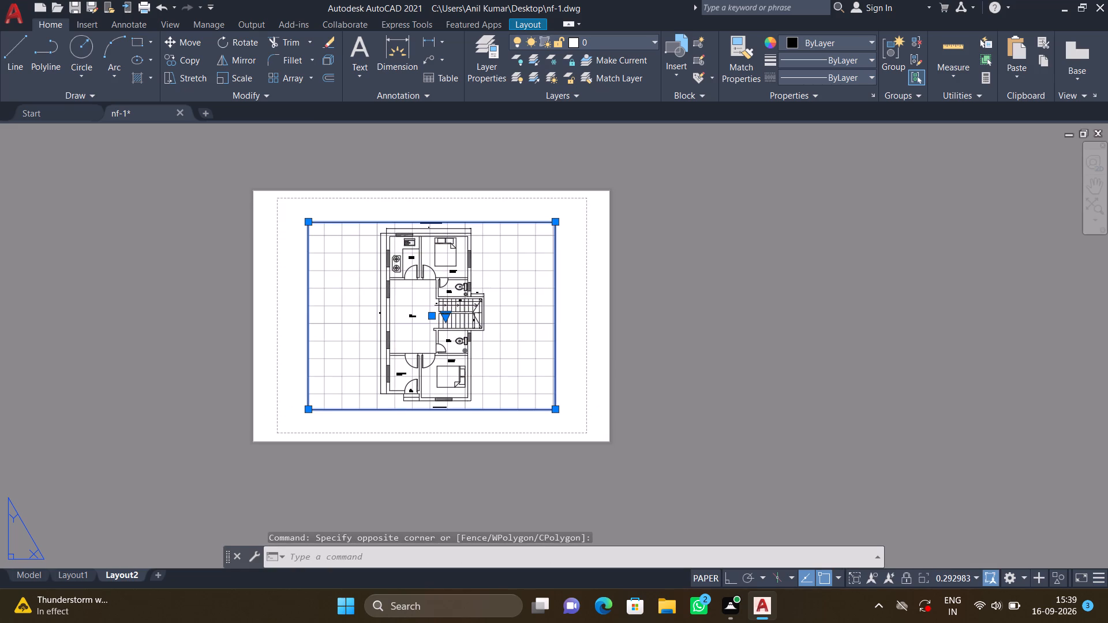
pyautogui.press('Delete')
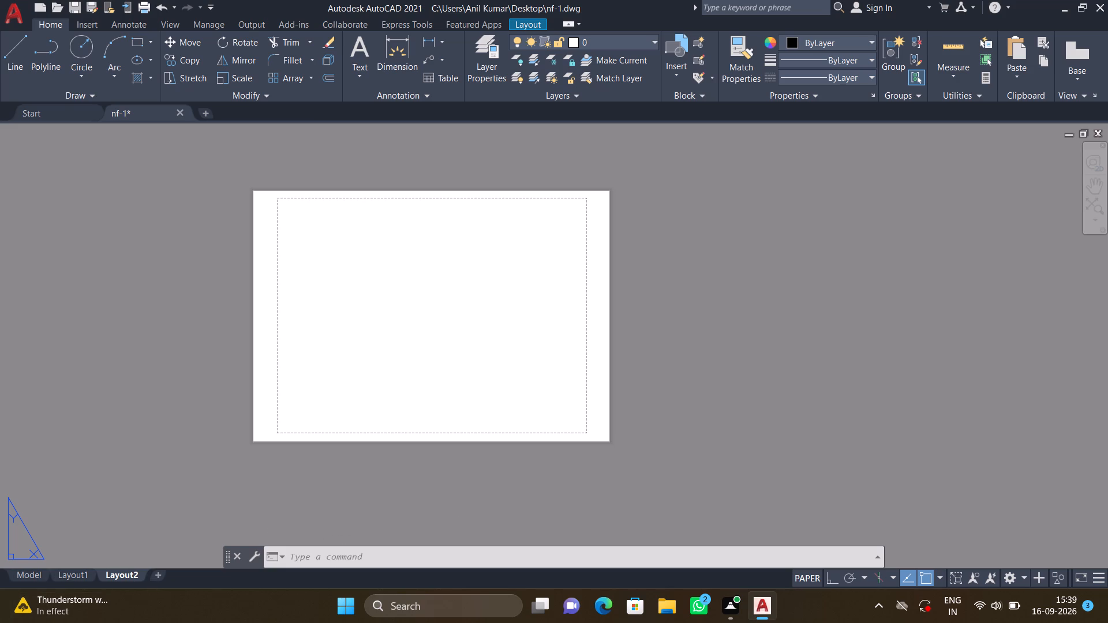
# Modify Layout2's page setup to use the DWG To PDF.pc3 plotter, keeping the ISO A4 (210.00 x 297.00 MM) paper size.
pyautogui.click(188, 622)
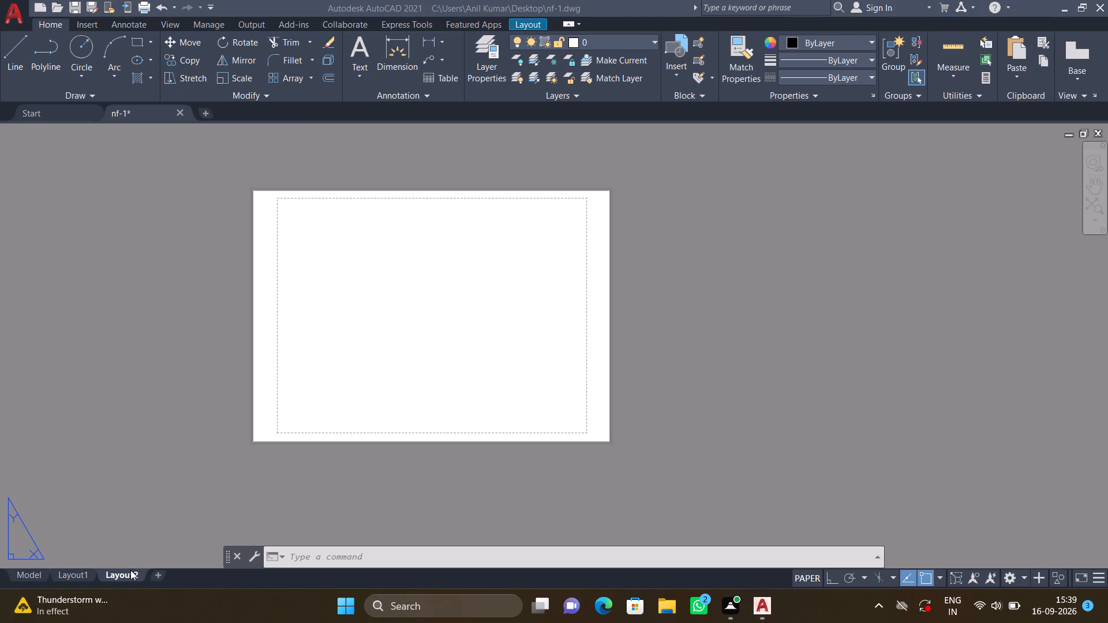
pyautogui.rightClick(130, 570)
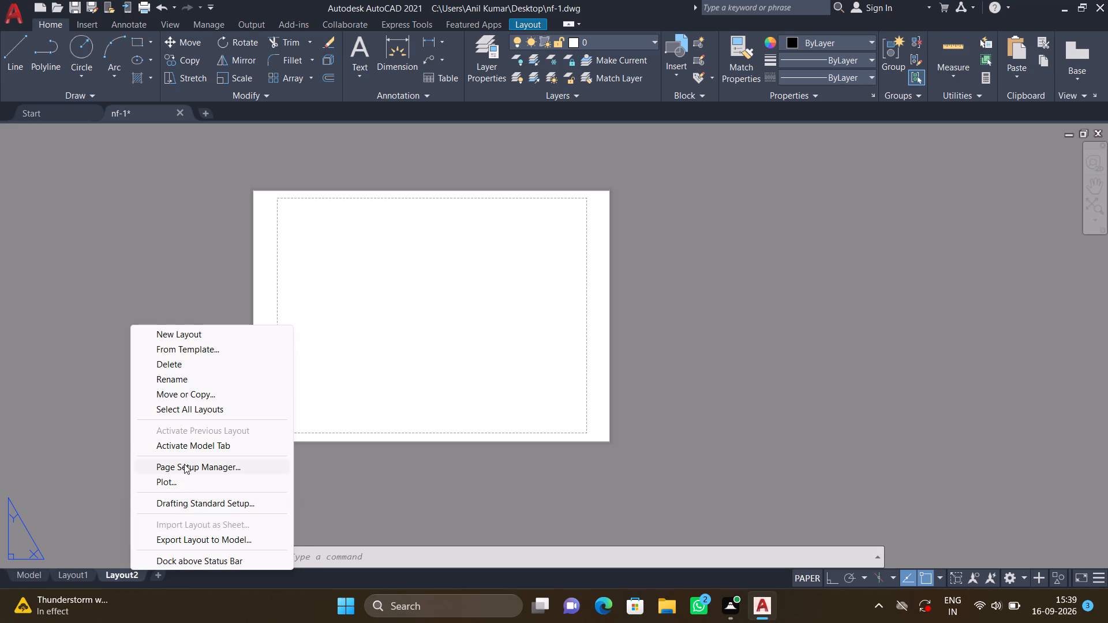
pyautogui.click(184, 464)
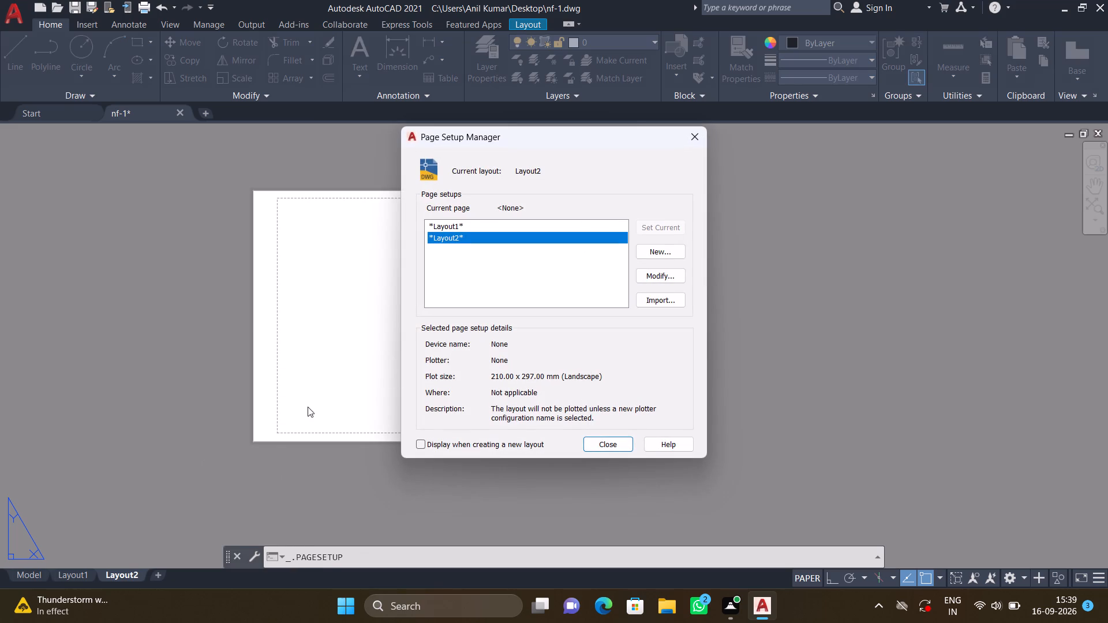
pyautogui.click(662, 277)
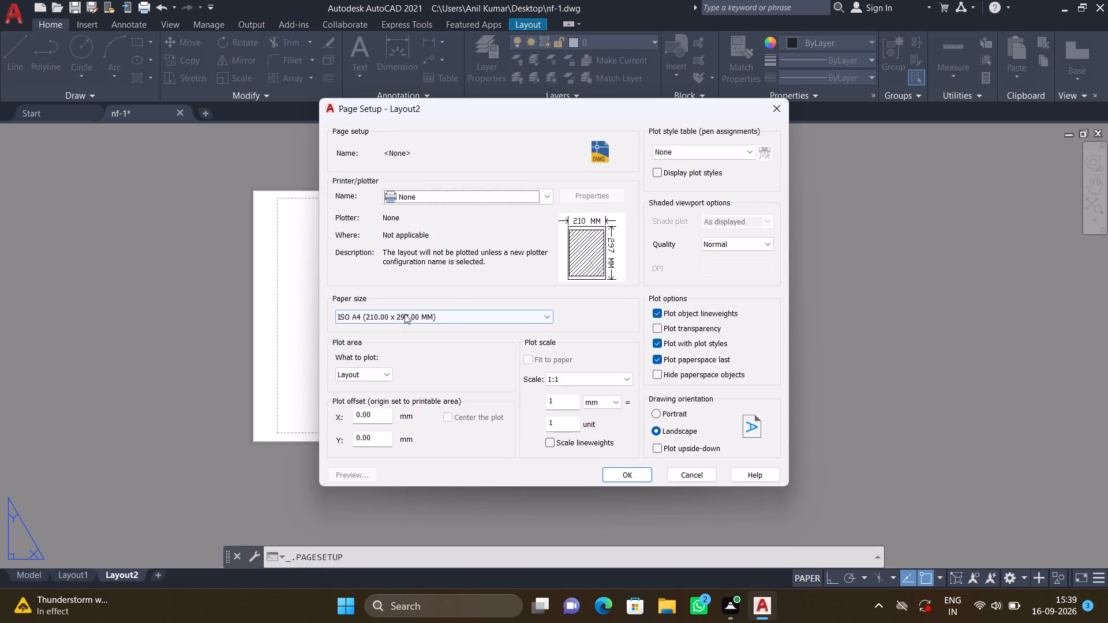
pyautogui.click(428, 196)
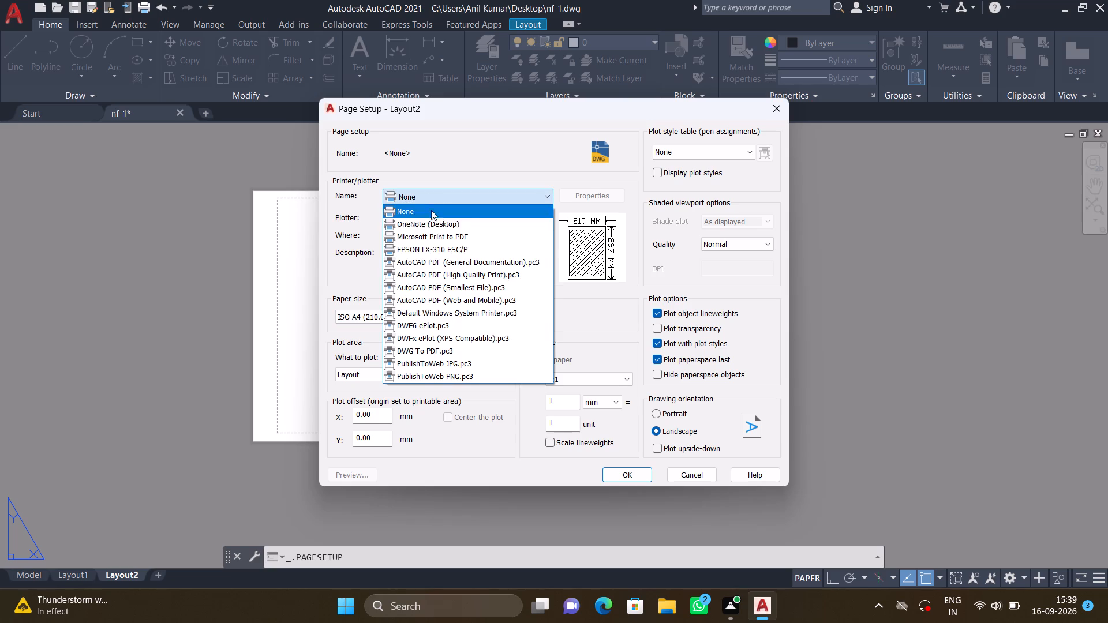
pyautogui.click(452, 347)
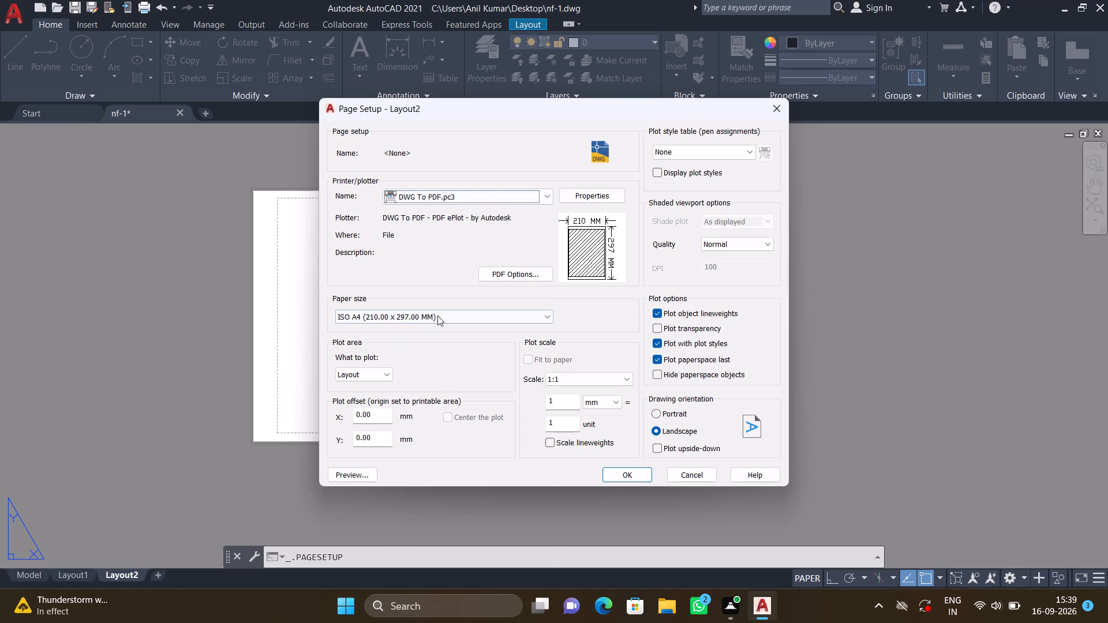
pyautogui.click(437, 314)
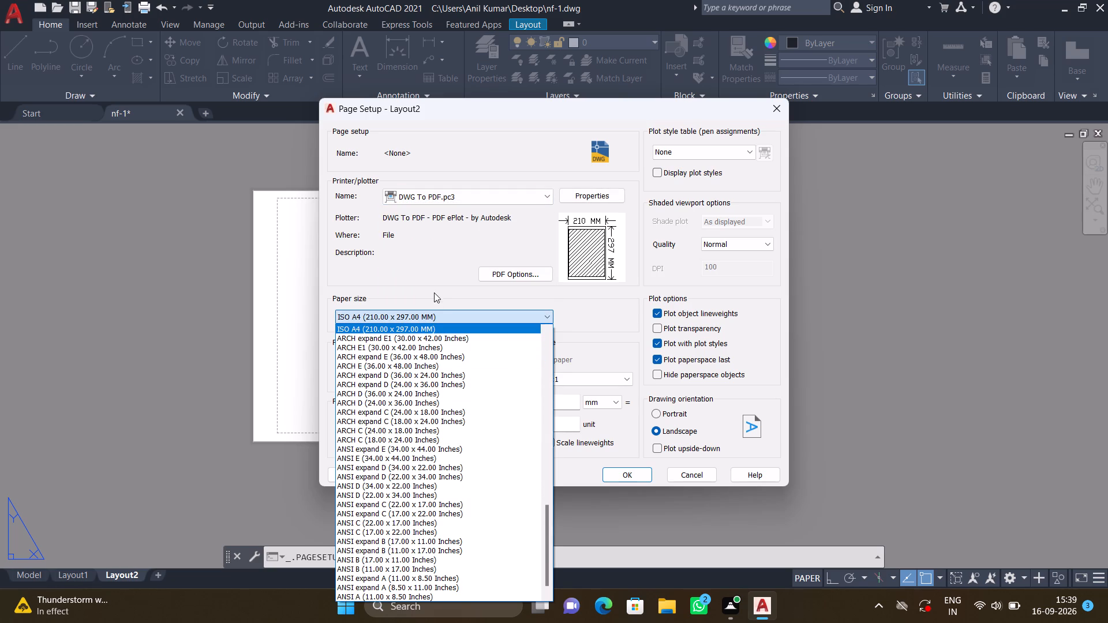
pyautogui.click(435, 310)
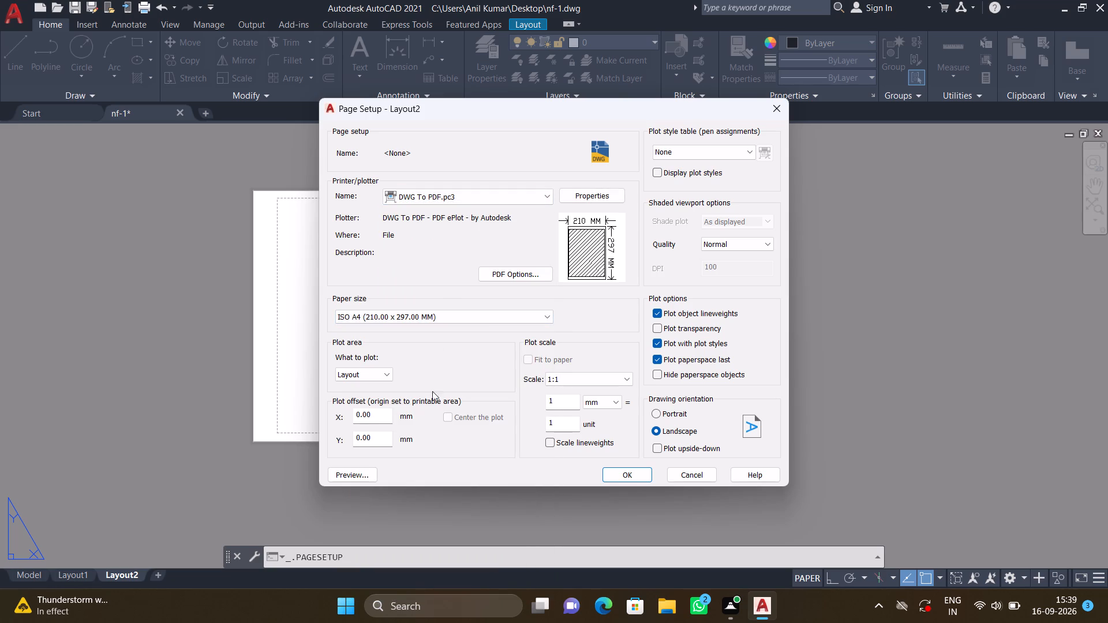
# Assign the monochrome.ctb plot style table to Layout2, apply the page setup and close the Page Setup Manager.
pyautogui.click(738, 151)
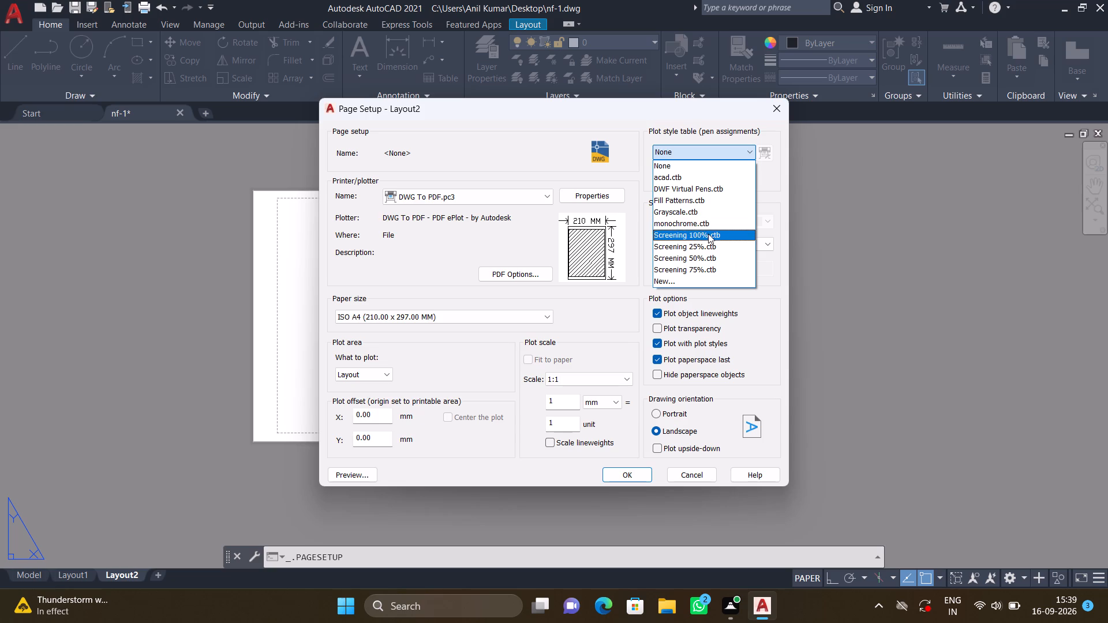
pyautogui.click(707, 223)
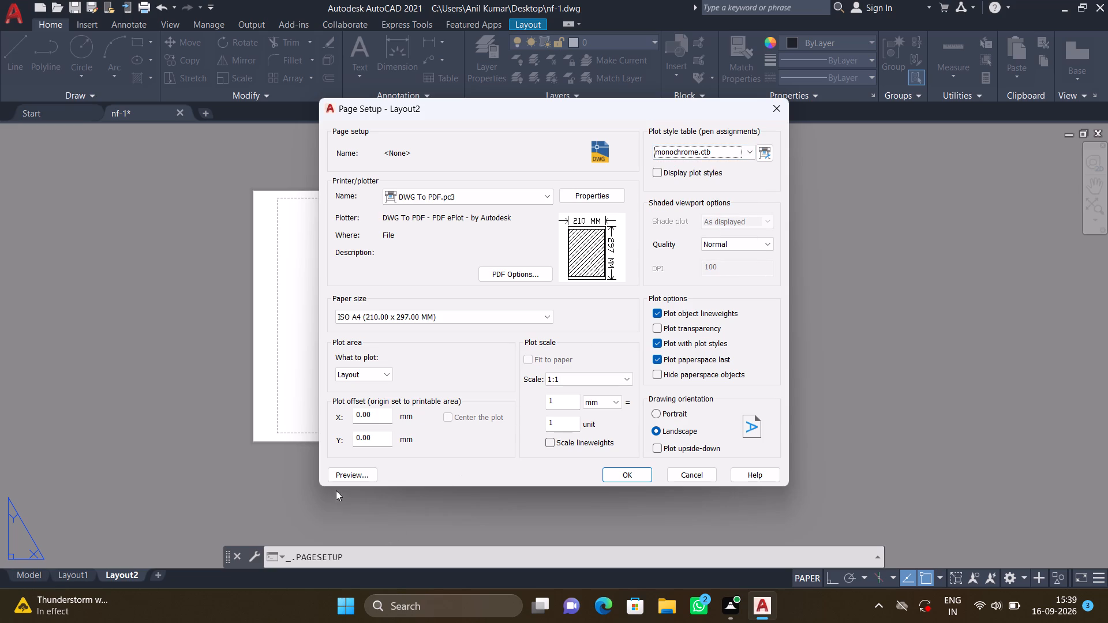
pyautogui.click(619, 474)
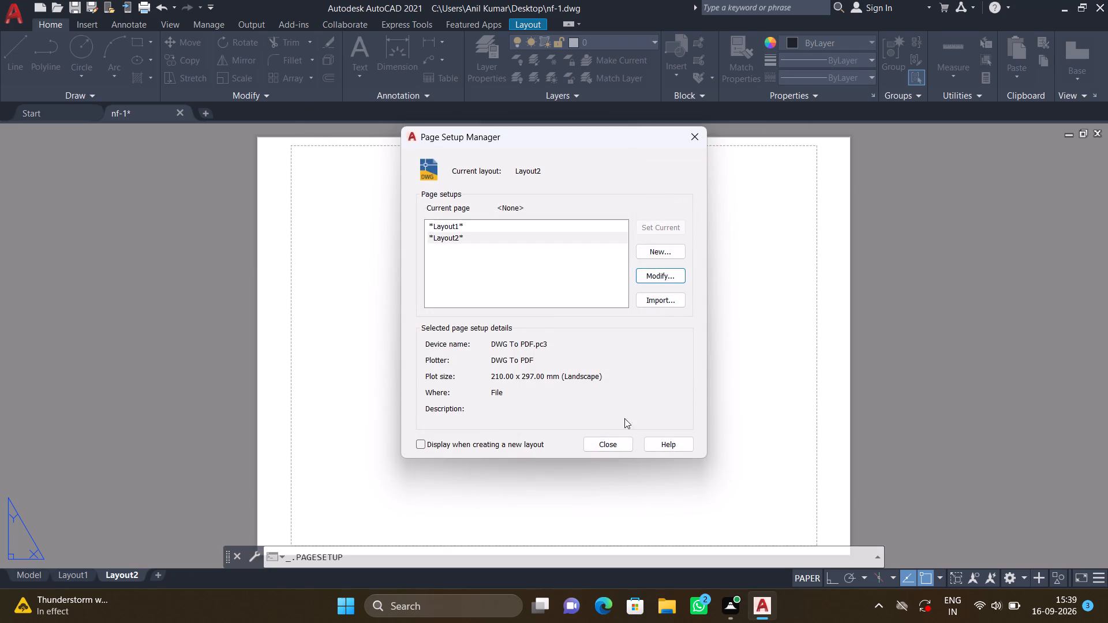
pyautogui.click(615, 442)
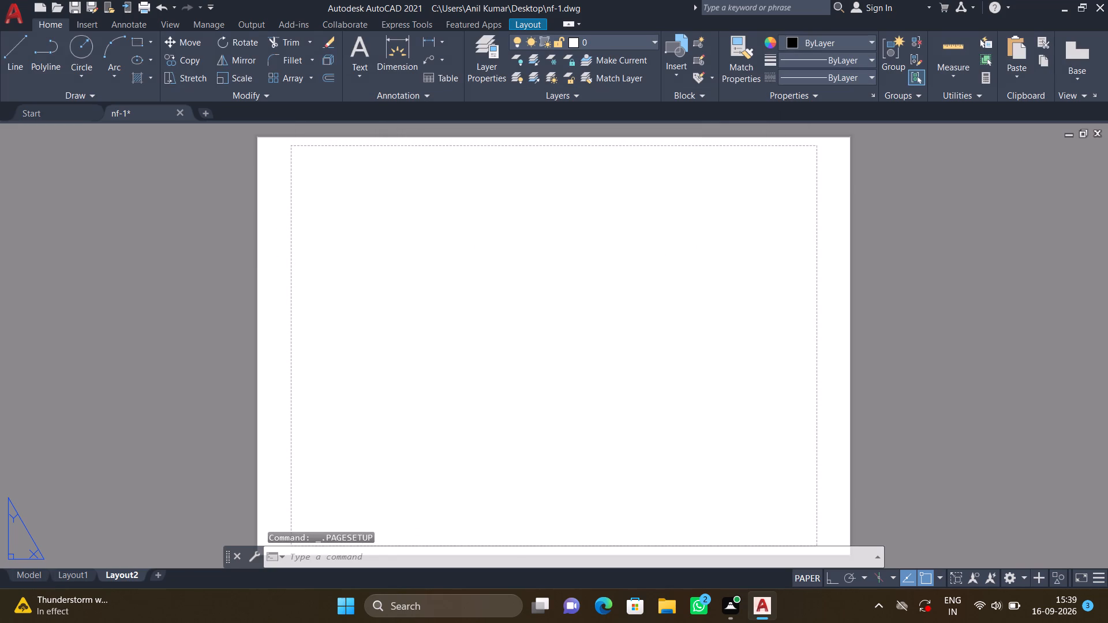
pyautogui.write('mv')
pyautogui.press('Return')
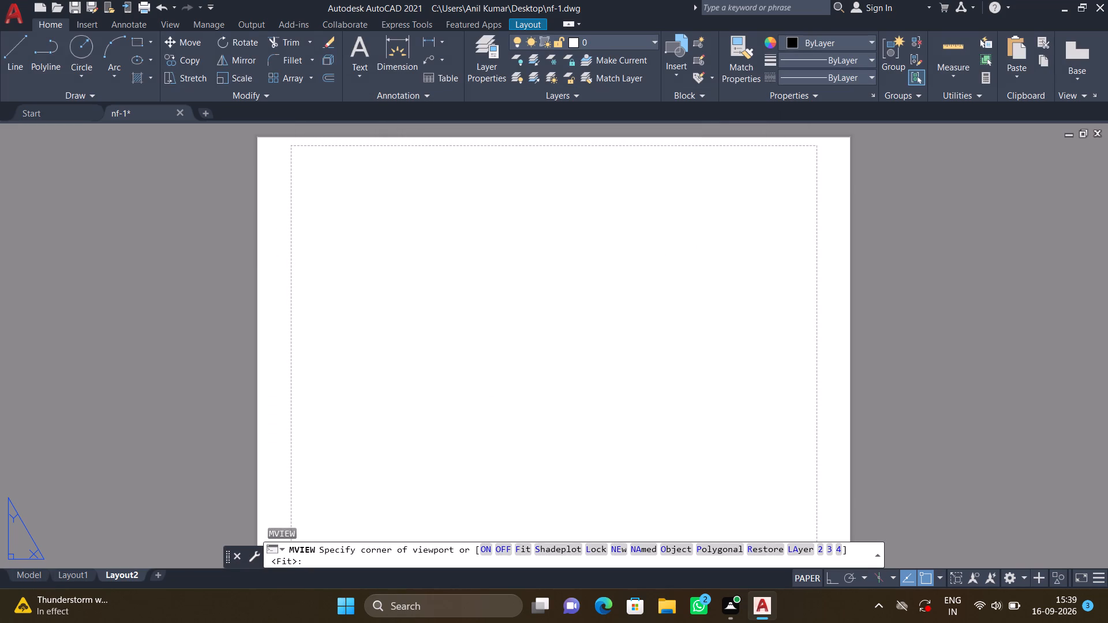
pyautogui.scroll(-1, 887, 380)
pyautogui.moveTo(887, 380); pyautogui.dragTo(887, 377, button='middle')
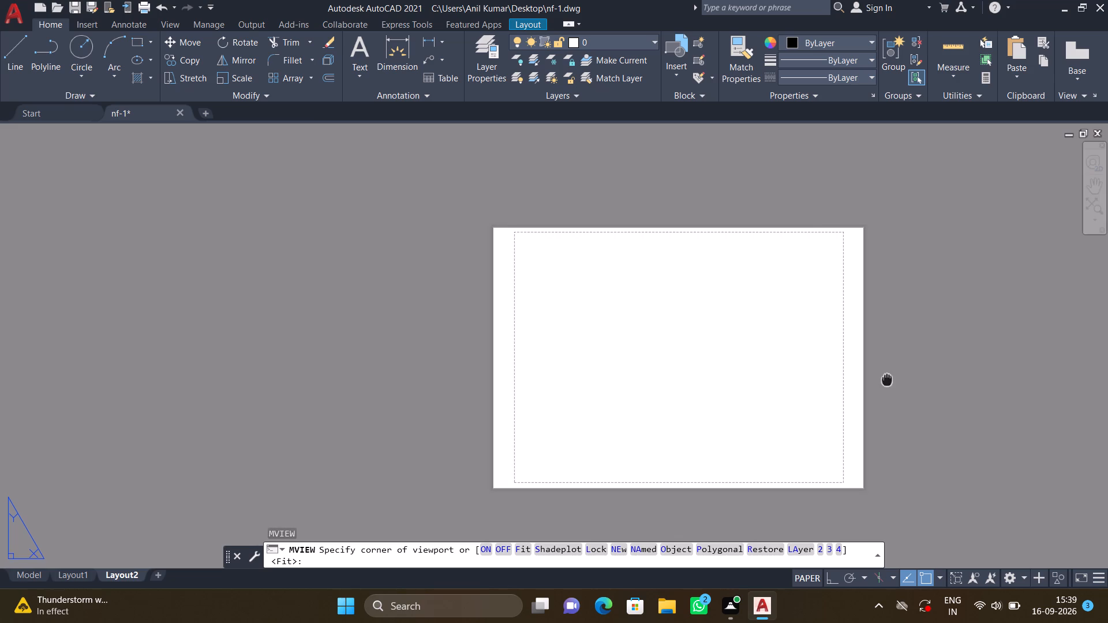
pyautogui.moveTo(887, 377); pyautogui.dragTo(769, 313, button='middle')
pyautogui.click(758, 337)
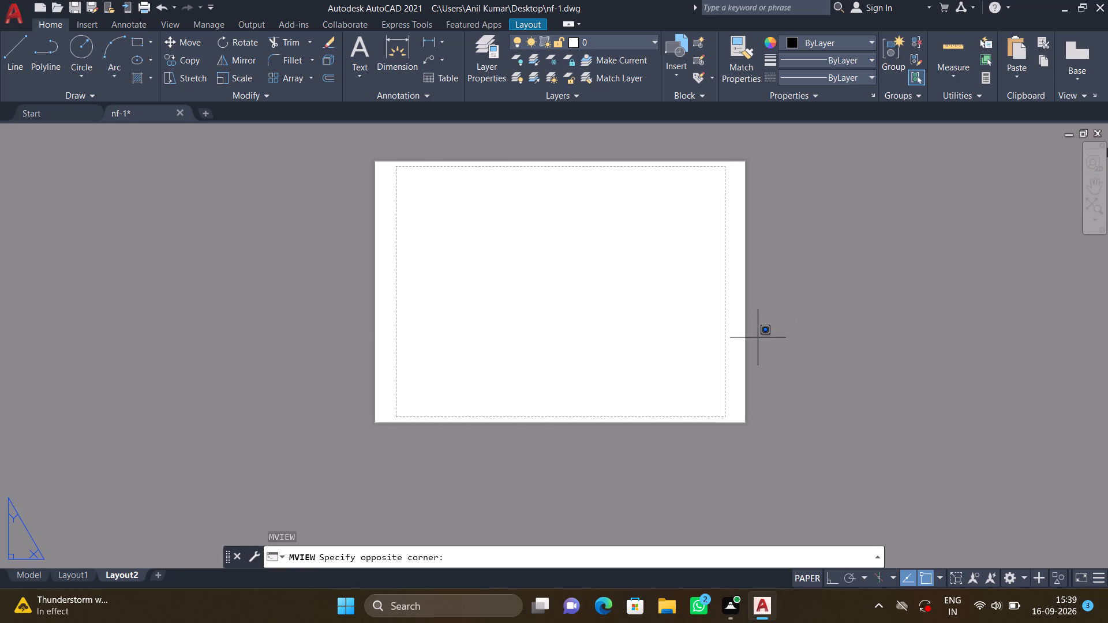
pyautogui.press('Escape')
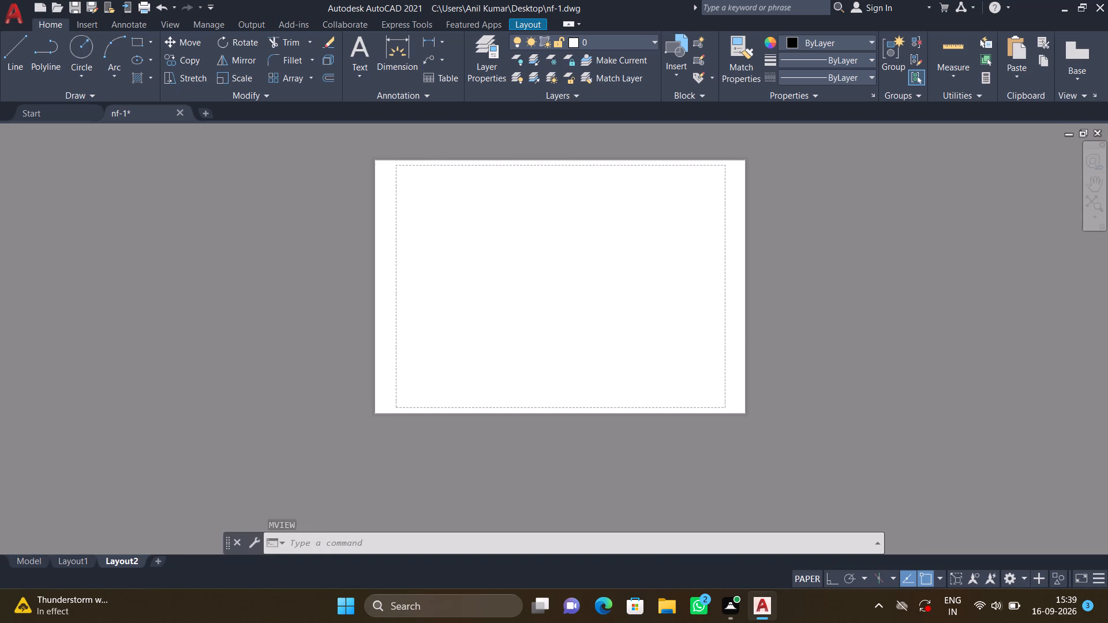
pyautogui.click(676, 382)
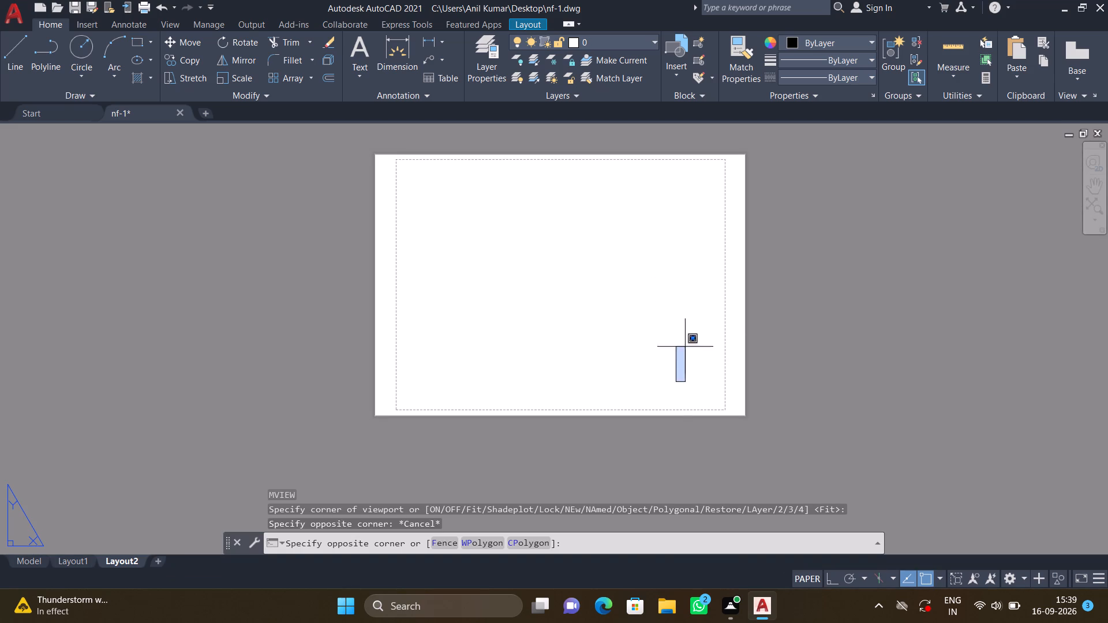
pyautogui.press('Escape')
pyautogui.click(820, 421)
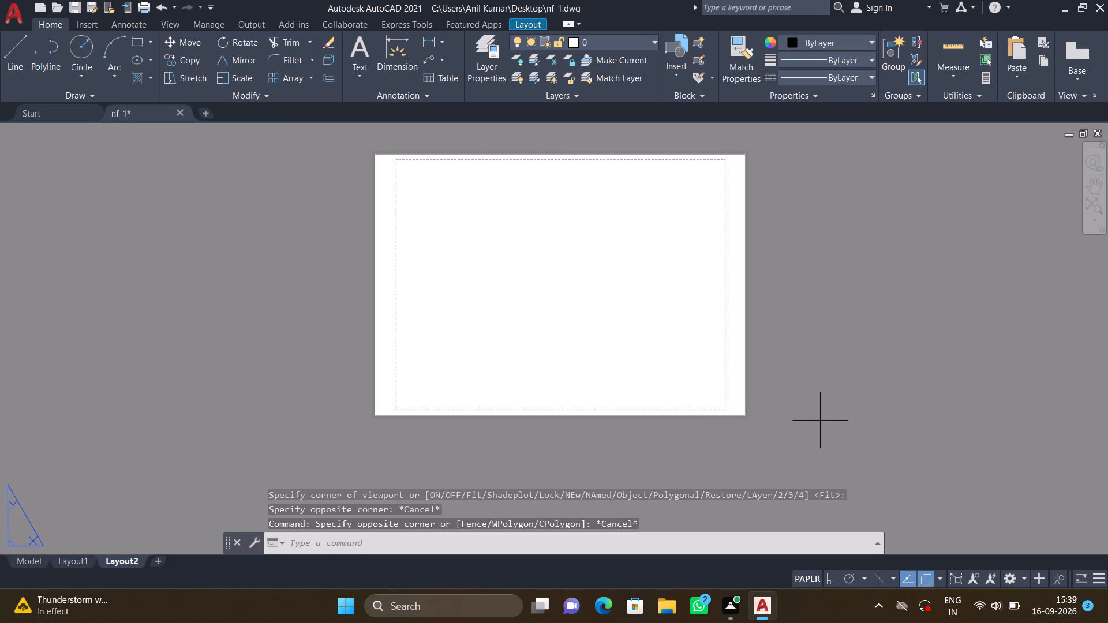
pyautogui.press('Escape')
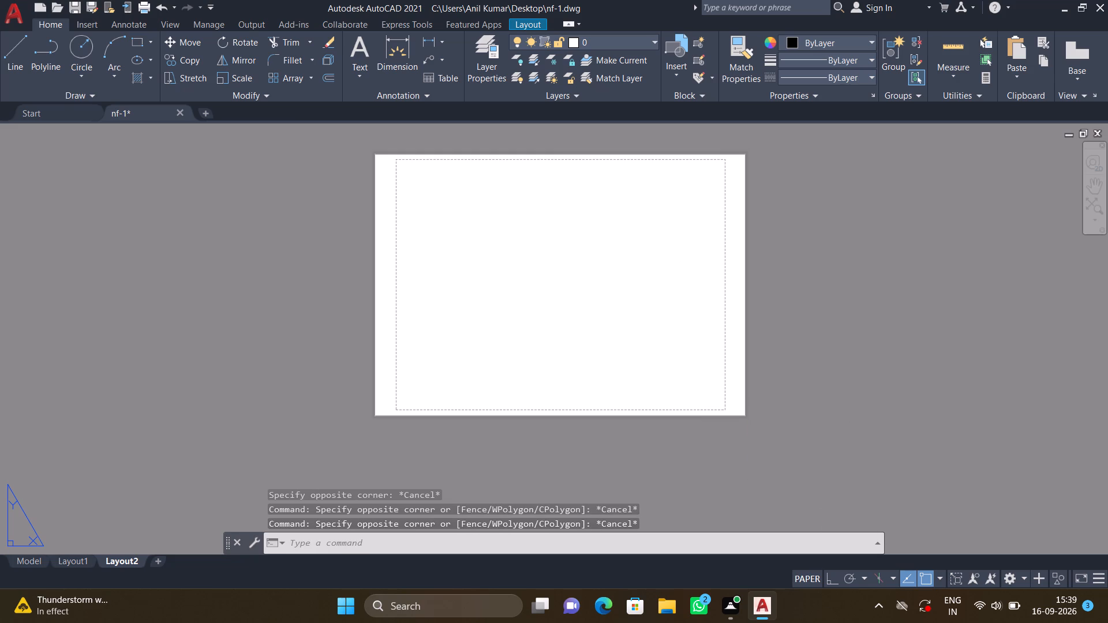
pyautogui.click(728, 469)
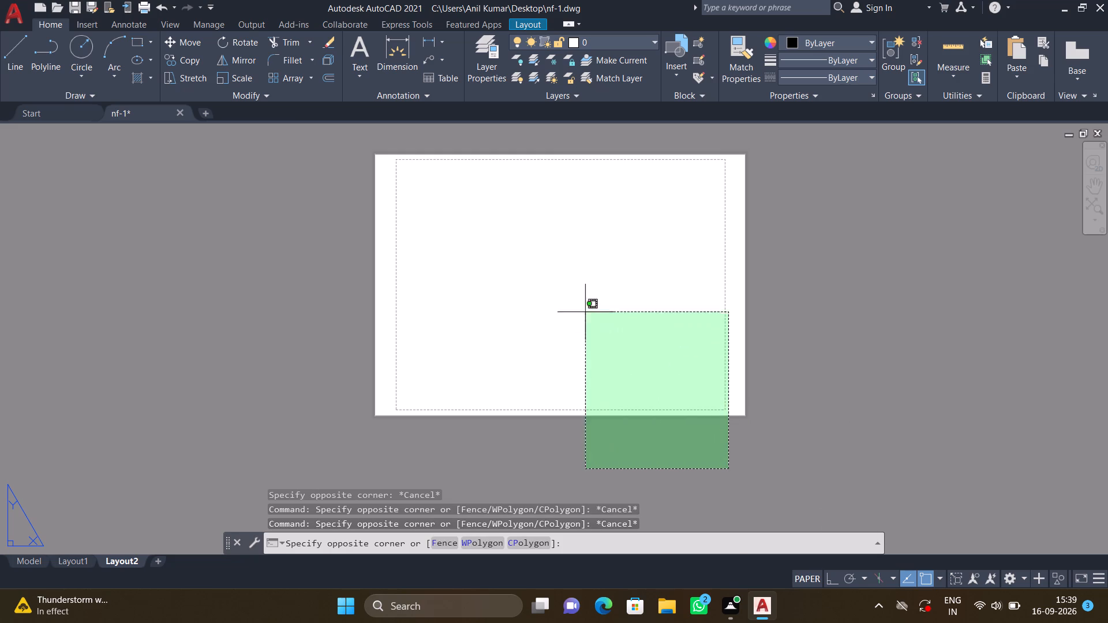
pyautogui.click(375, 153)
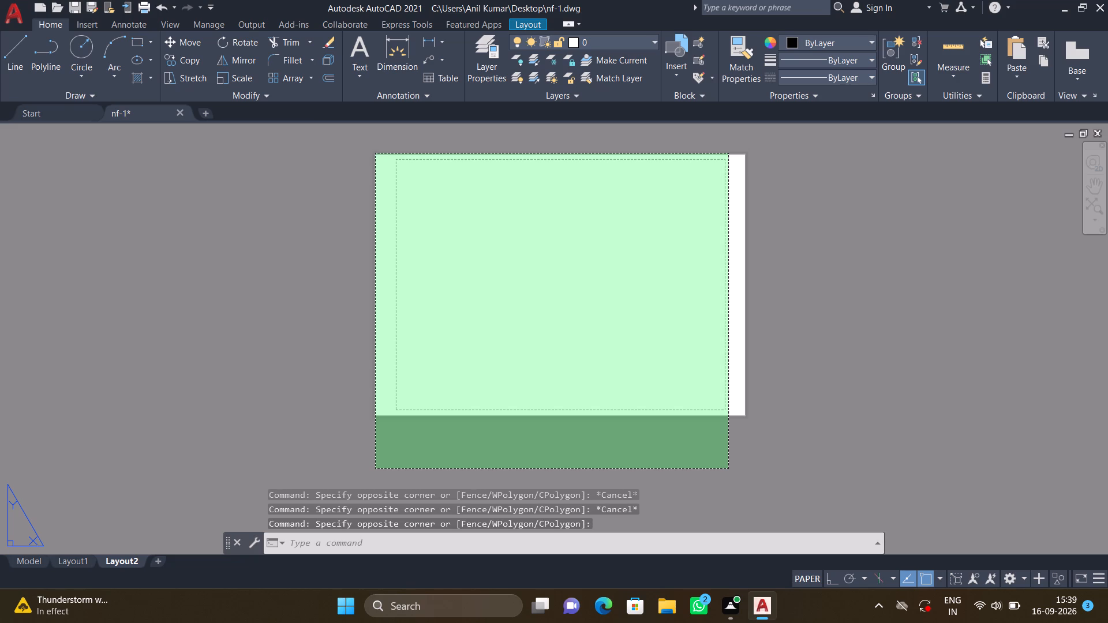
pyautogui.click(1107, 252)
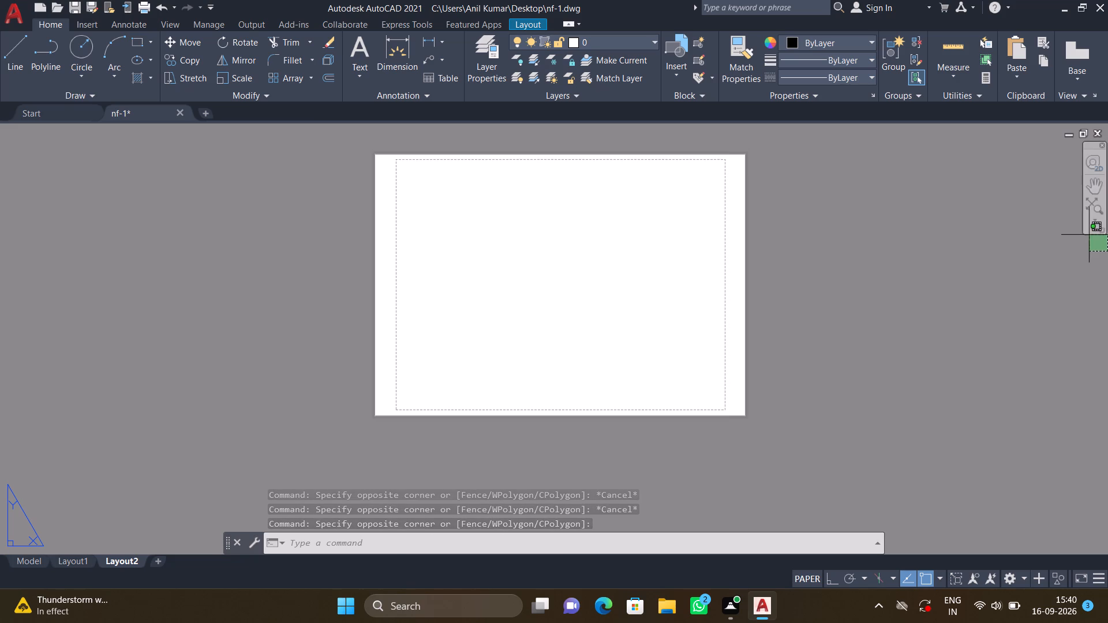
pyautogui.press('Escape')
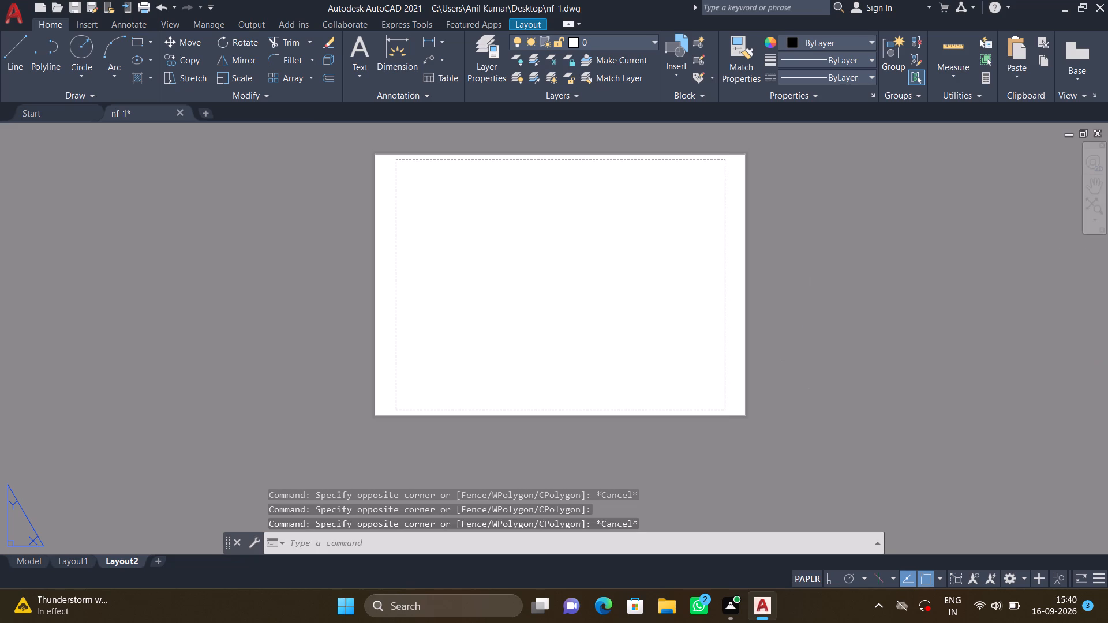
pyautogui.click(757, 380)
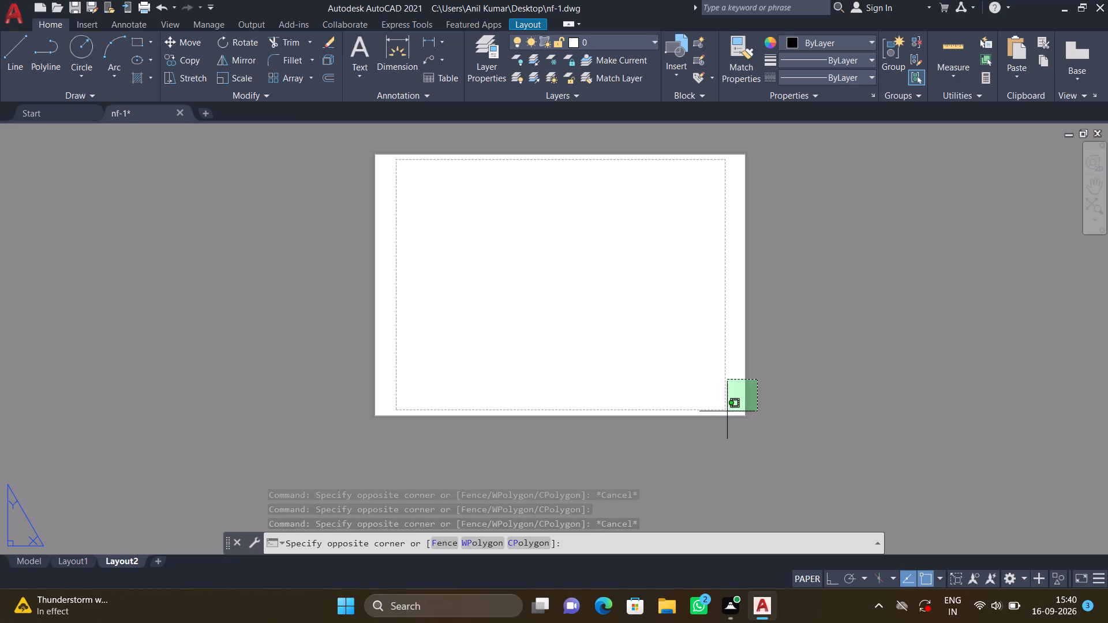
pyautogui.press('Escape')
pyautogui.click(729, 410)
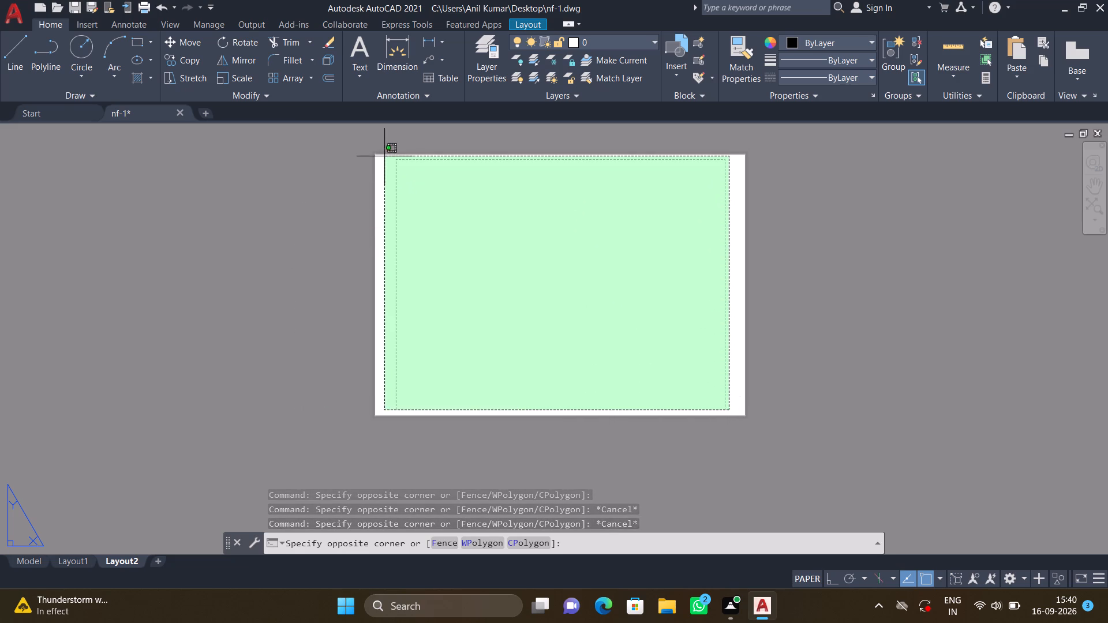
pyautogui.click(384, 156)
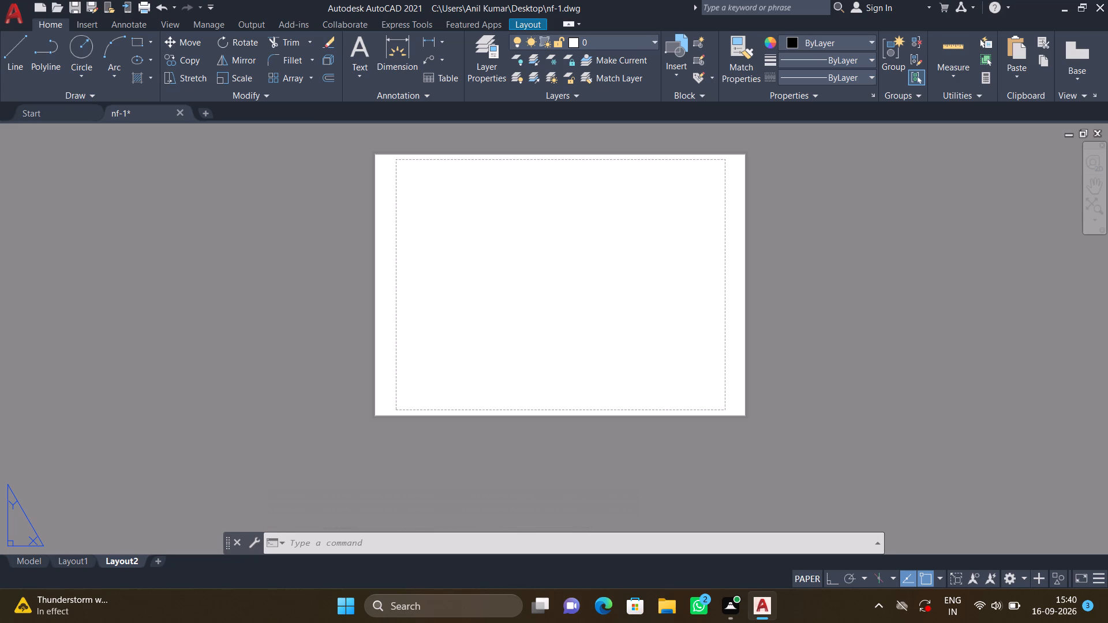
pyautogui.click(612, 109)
# Go to model space, add a new layout after Layout2 and open it.
pyautogui.click(25, 556)
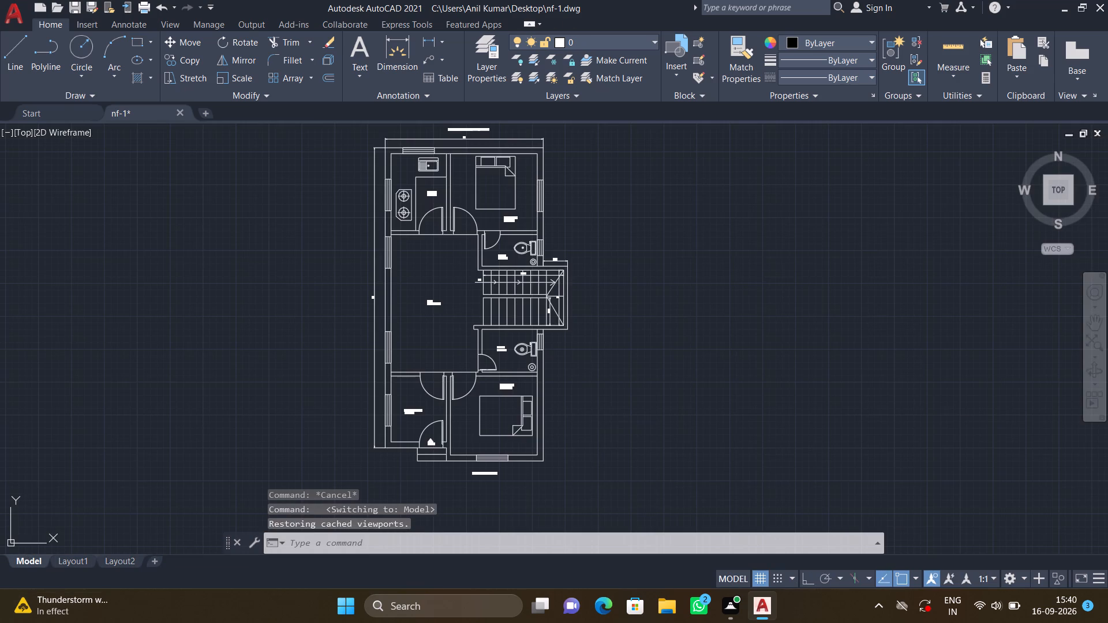
pyautogui.click(154, 560)
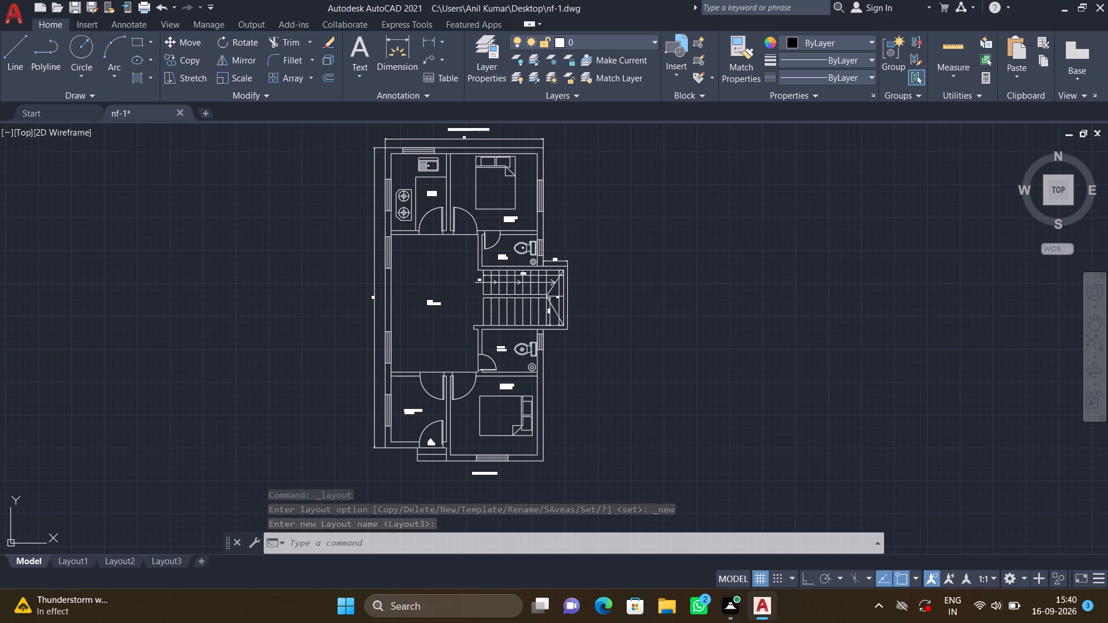
pyautogui.click(178, 561)
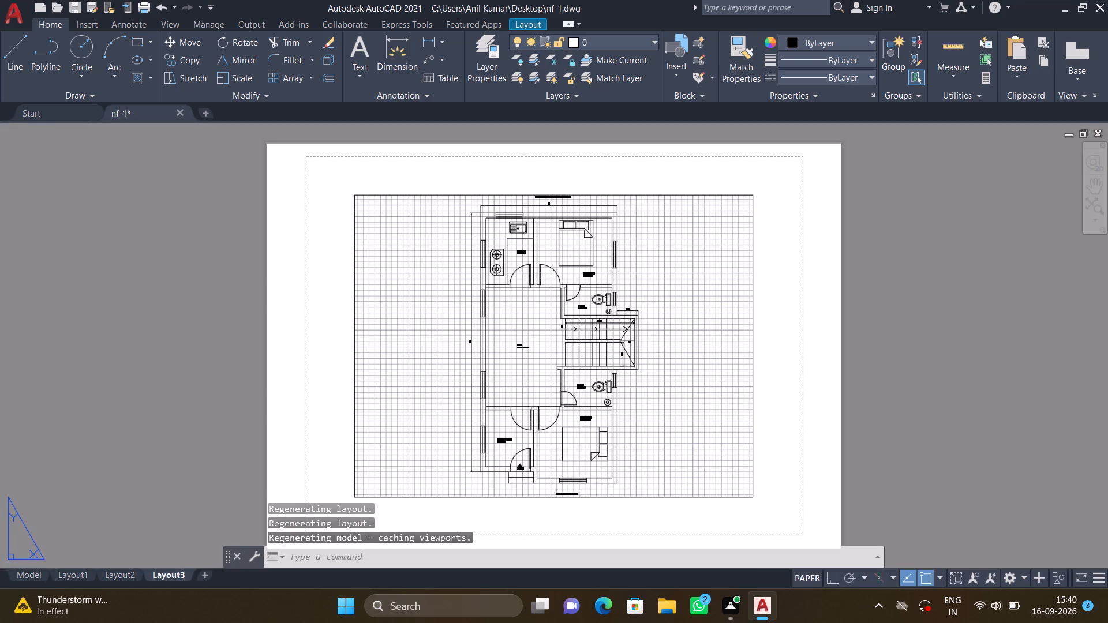
pyautogui.click(1105, 381)
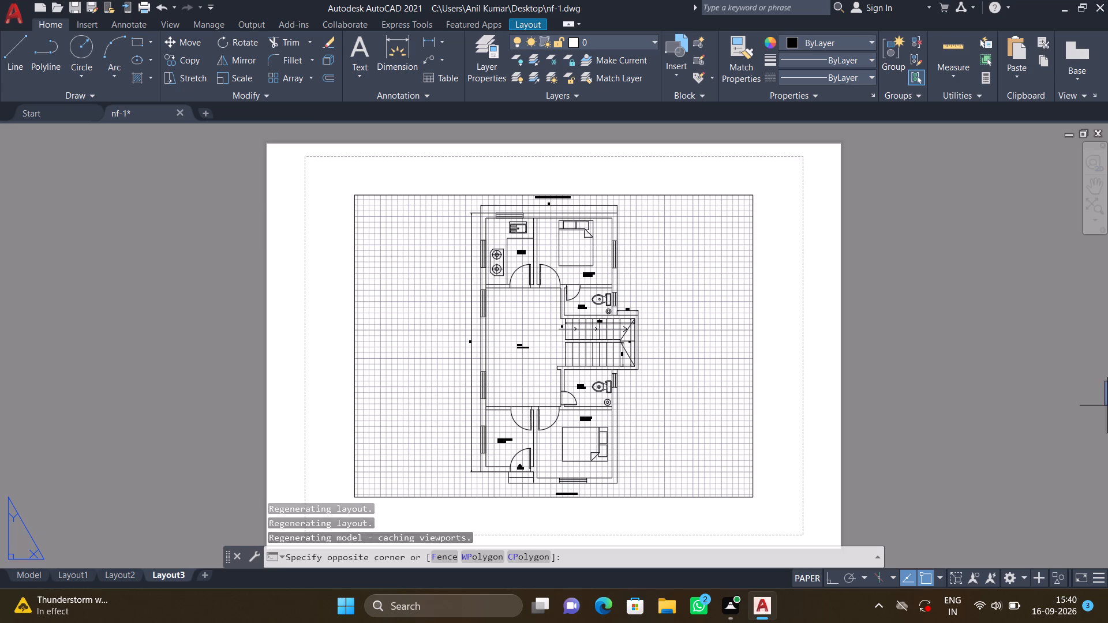
pyautogui.press('Escape')
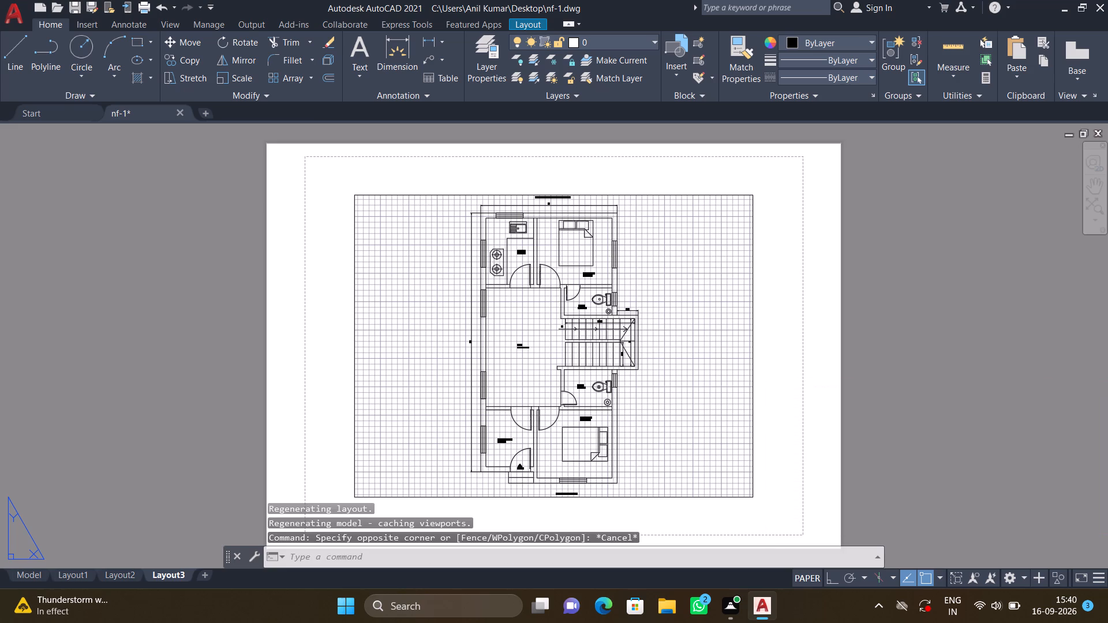
pyautogui.rightClick(826, 446)
pyautogui.scroll(-1, 845, 462)
pyautogui.press('Escape')
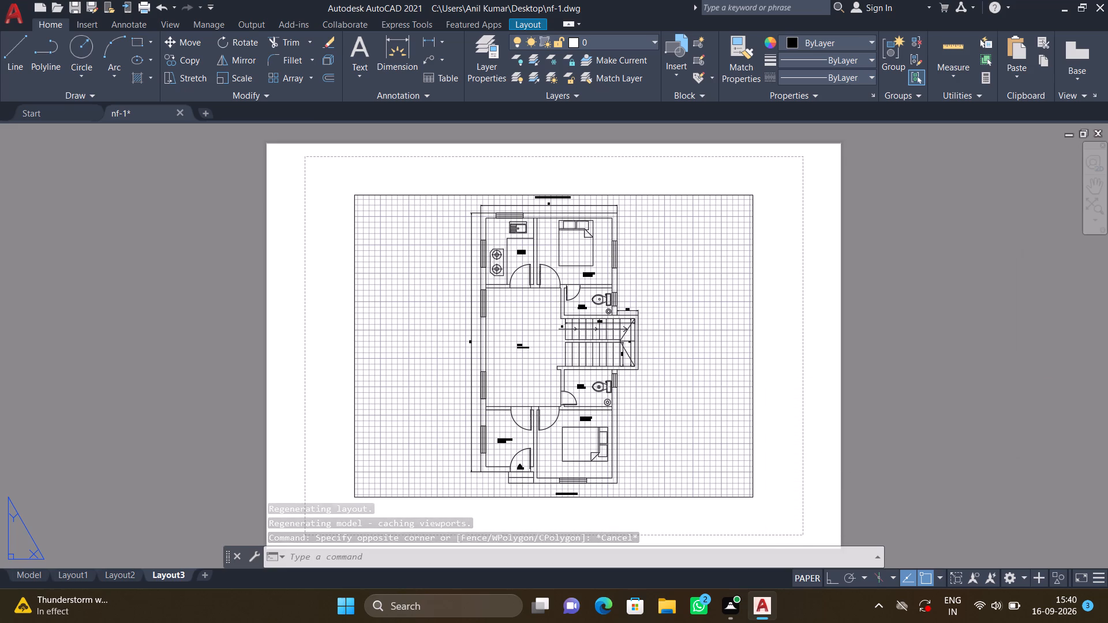
# Delete the default viewport showing the house plan from the new layout.
pyautogui.click(809, 524)
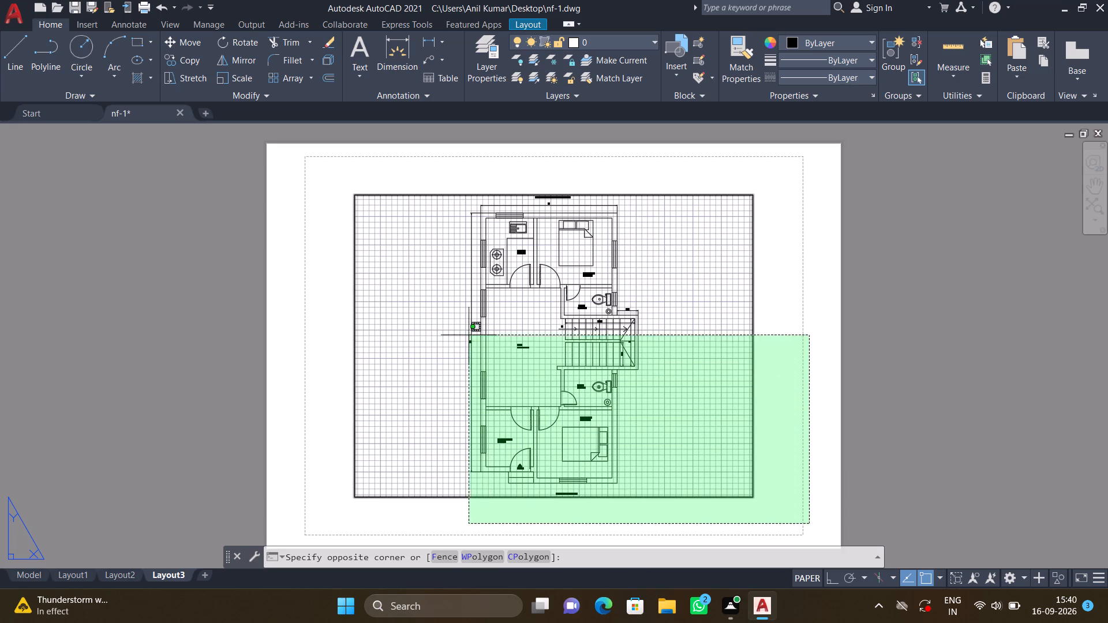
pyautogui.click(297, 163)
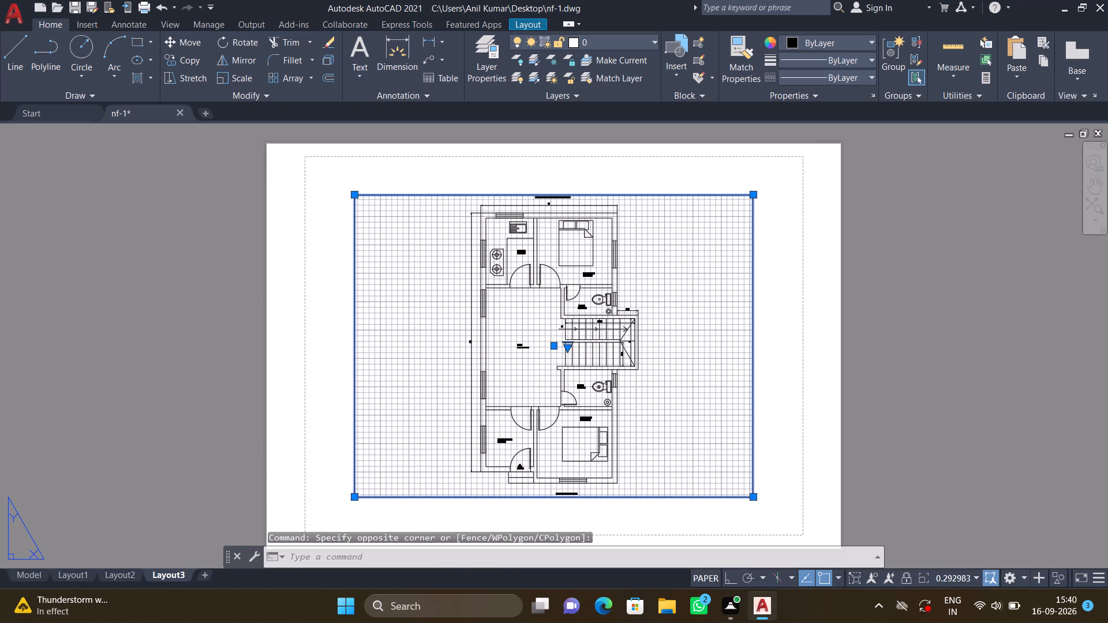
pyautogui.press('Delete')
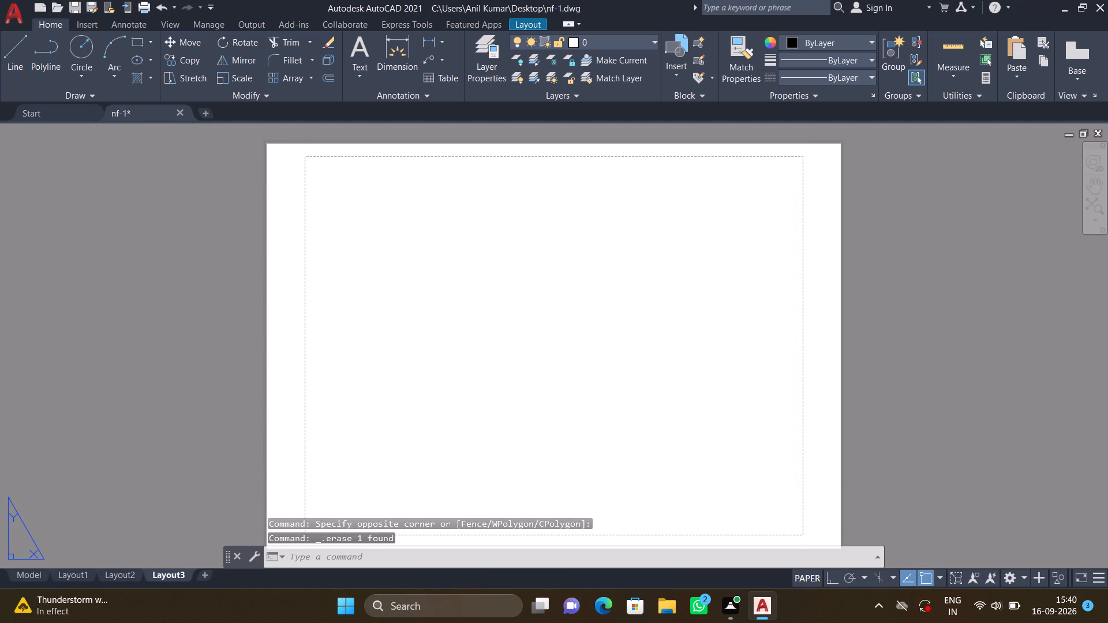
# Modify Layout3's page setup to use the DWG To PDF.pc3 plotter and the monochrome.ctb plot style table, and apply it.
pyautogui.rightClick(168, 572)
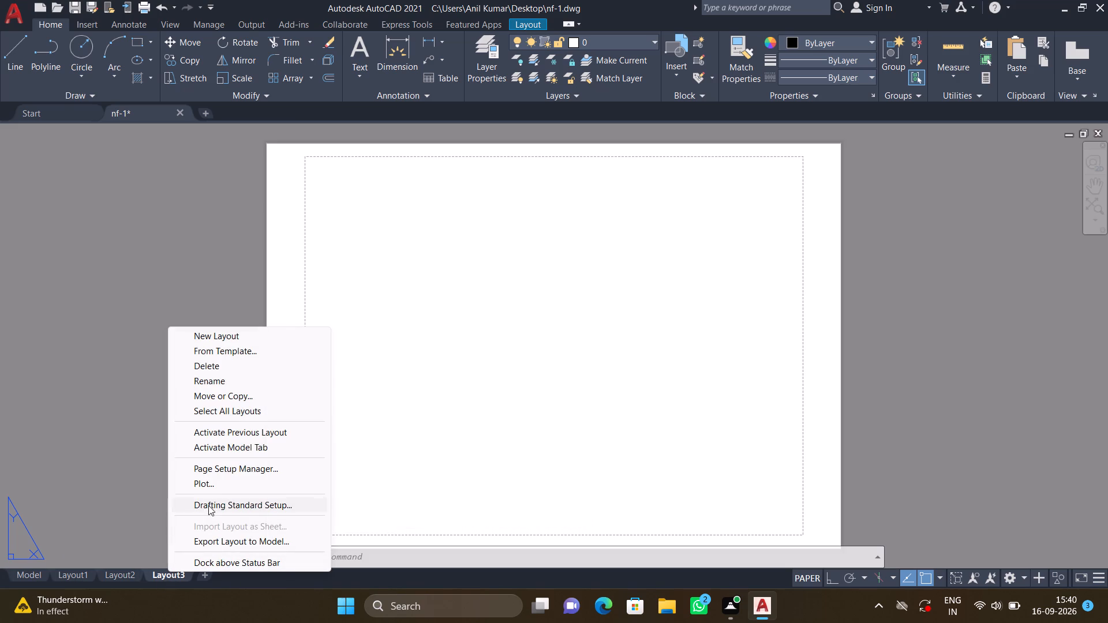
pyautogui.click(229, 467)
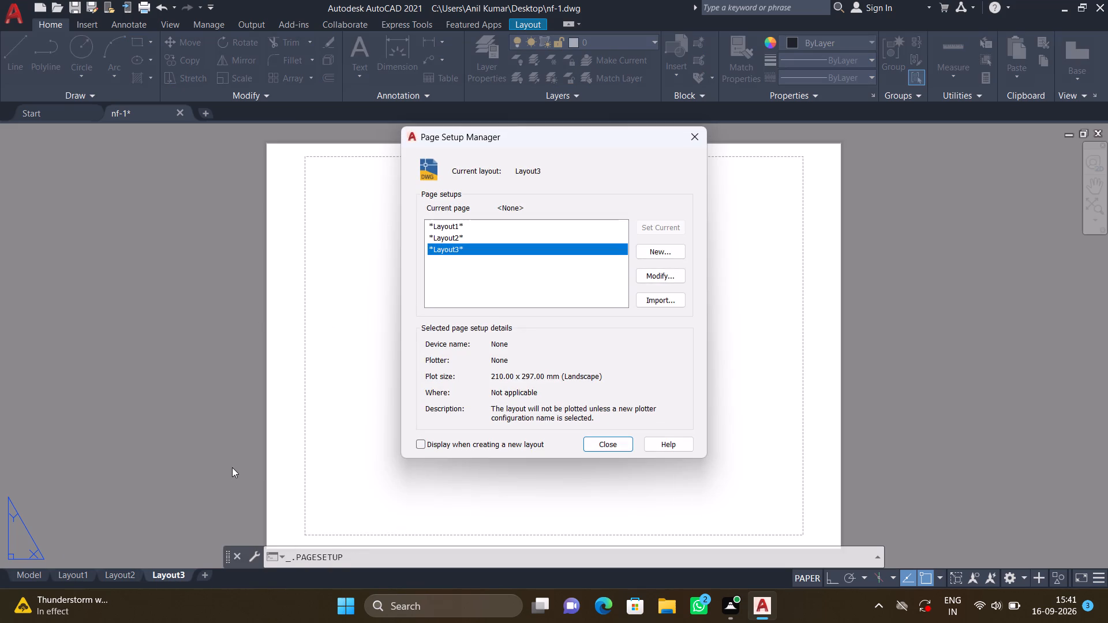
pyautogui.click(660, 272)
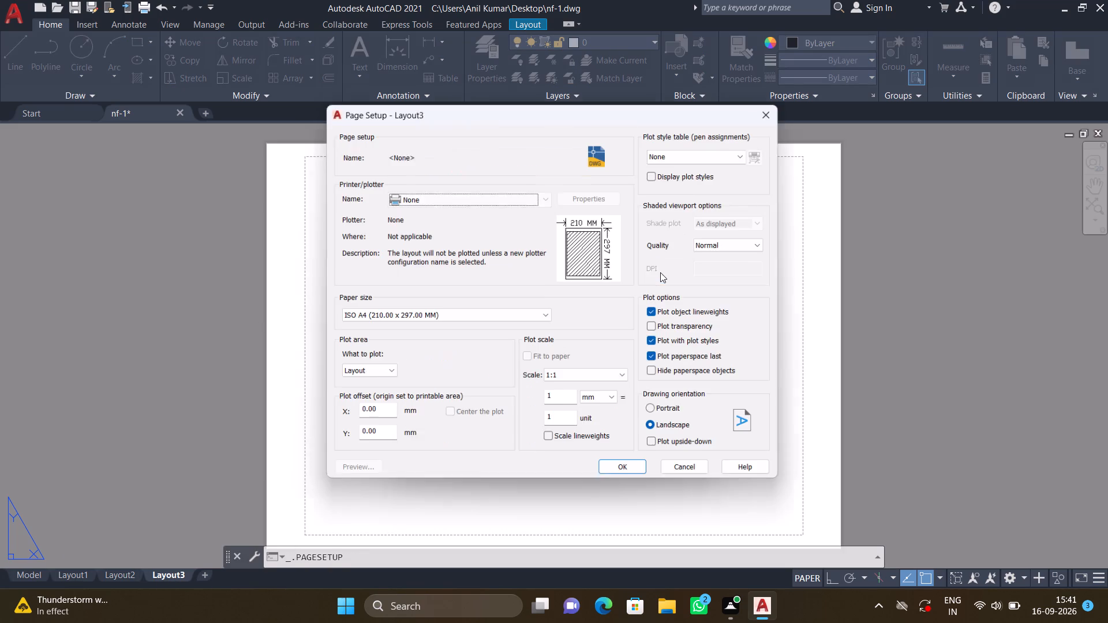
pyautogui.click(447, 198)
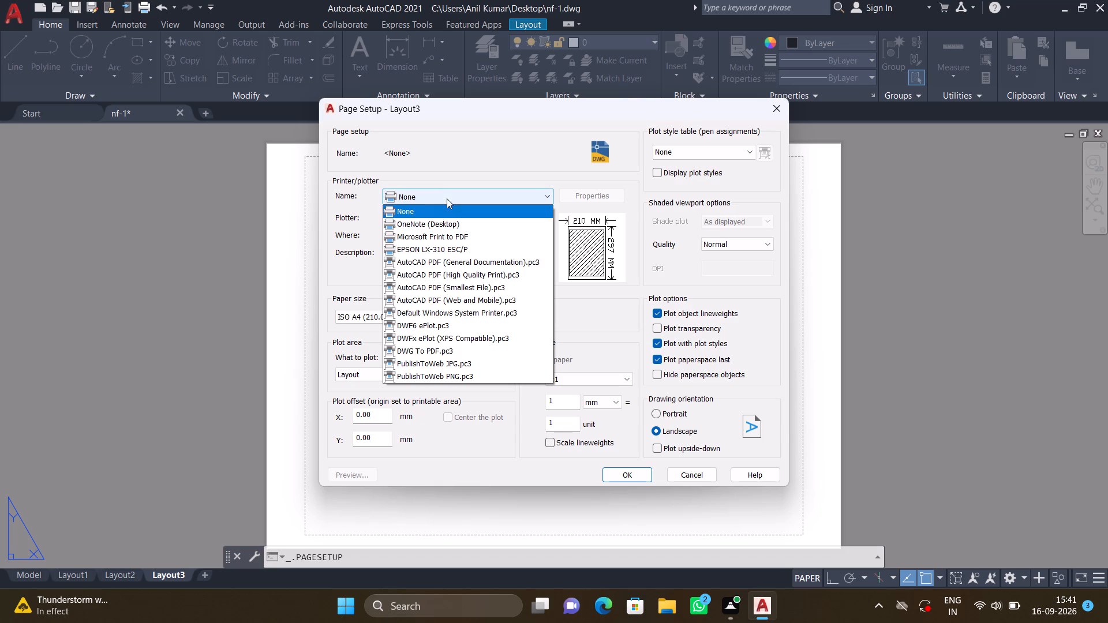
pyautogui.click(455, 350)
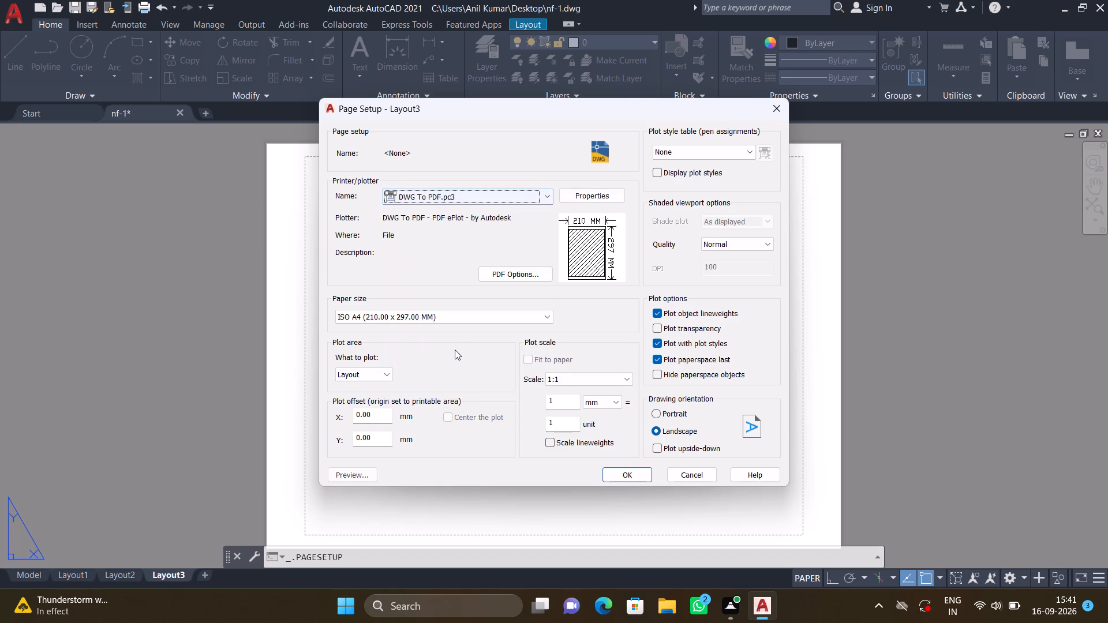
pyautogui.click(714, 149)
pyautogui.click(698, 219)
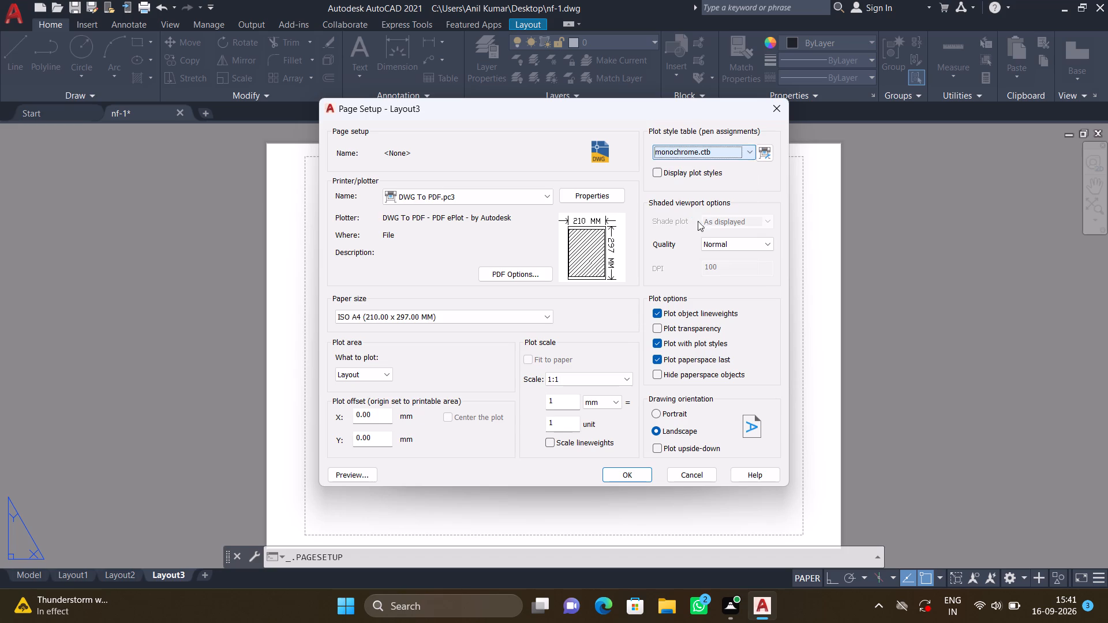
pyautogui.click(612, 476)
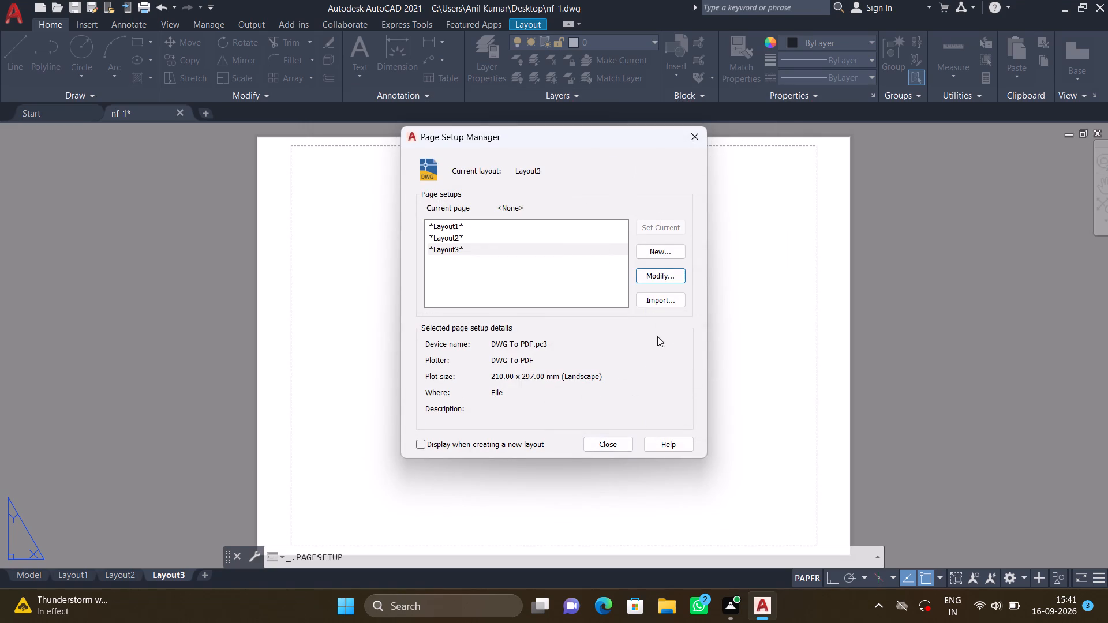
pyautogui.click(609, 441)
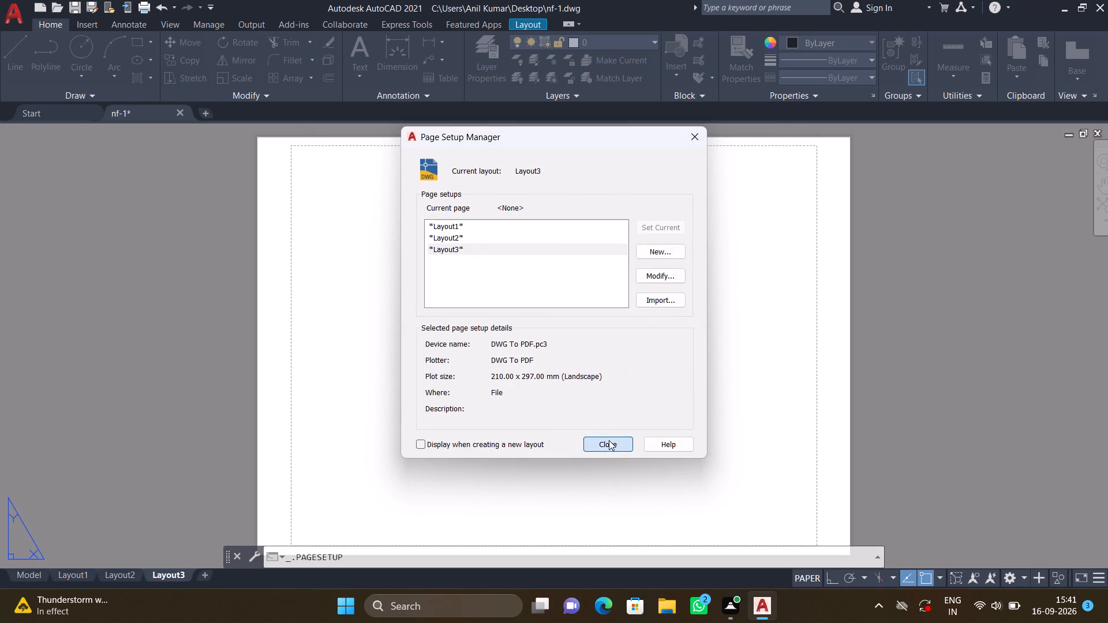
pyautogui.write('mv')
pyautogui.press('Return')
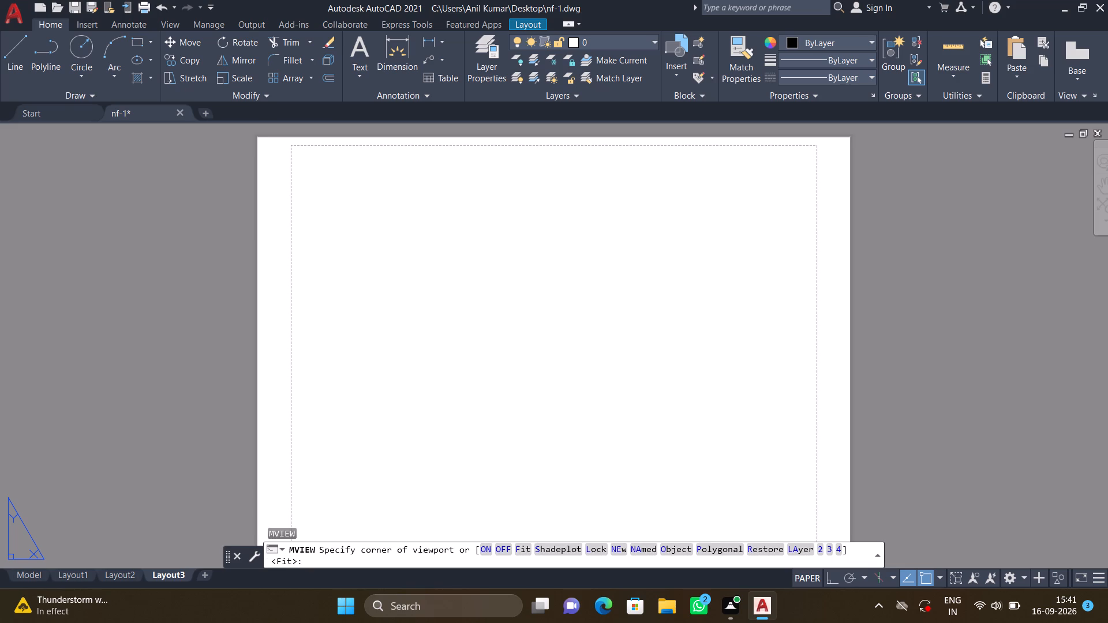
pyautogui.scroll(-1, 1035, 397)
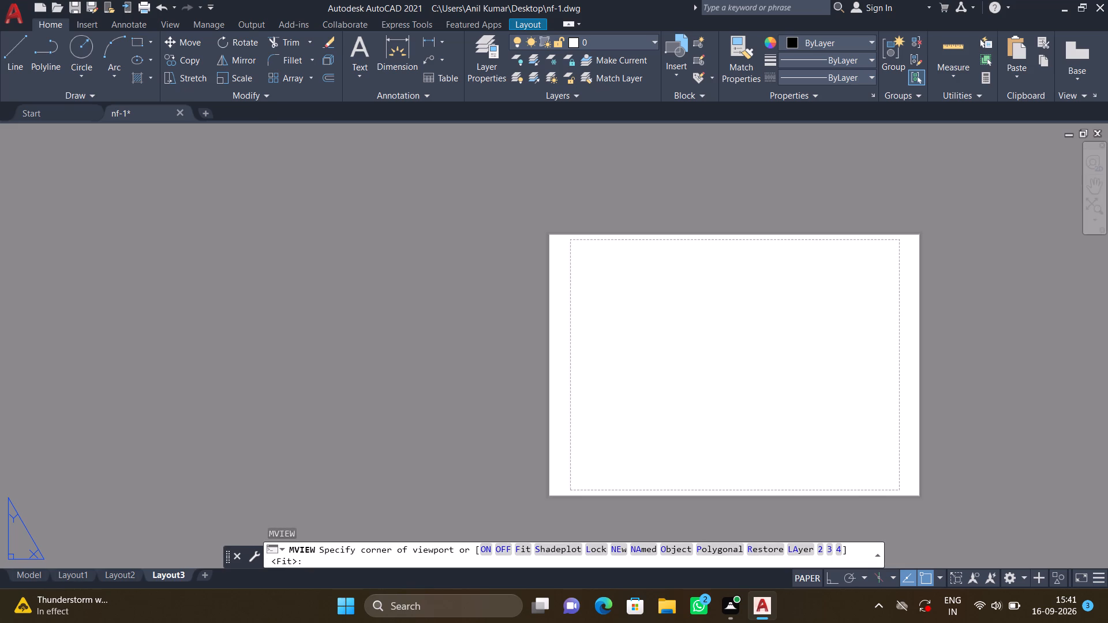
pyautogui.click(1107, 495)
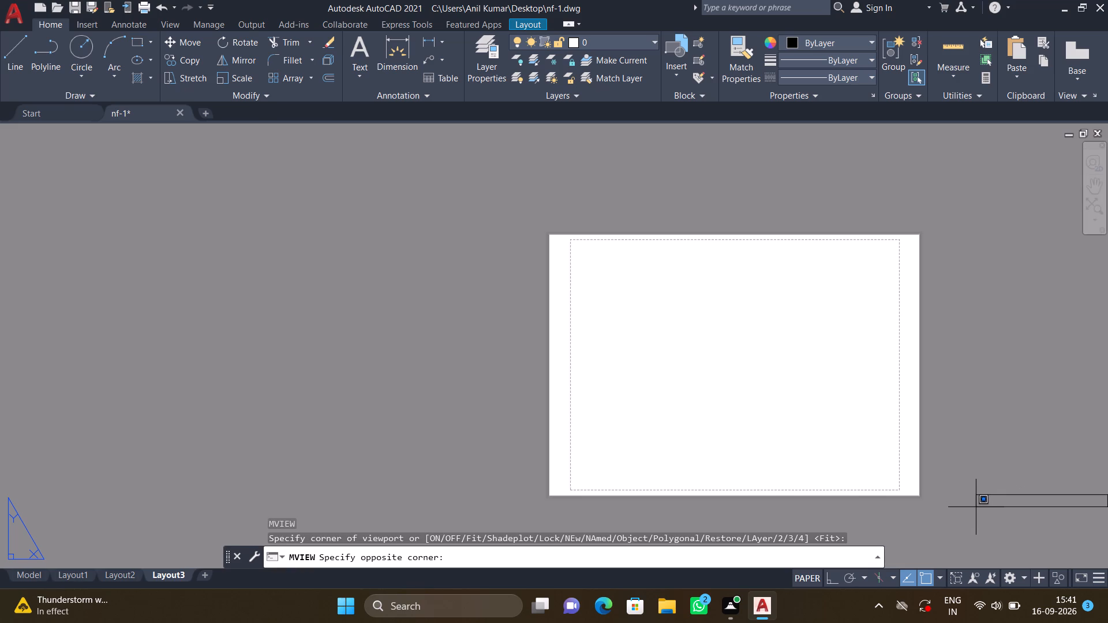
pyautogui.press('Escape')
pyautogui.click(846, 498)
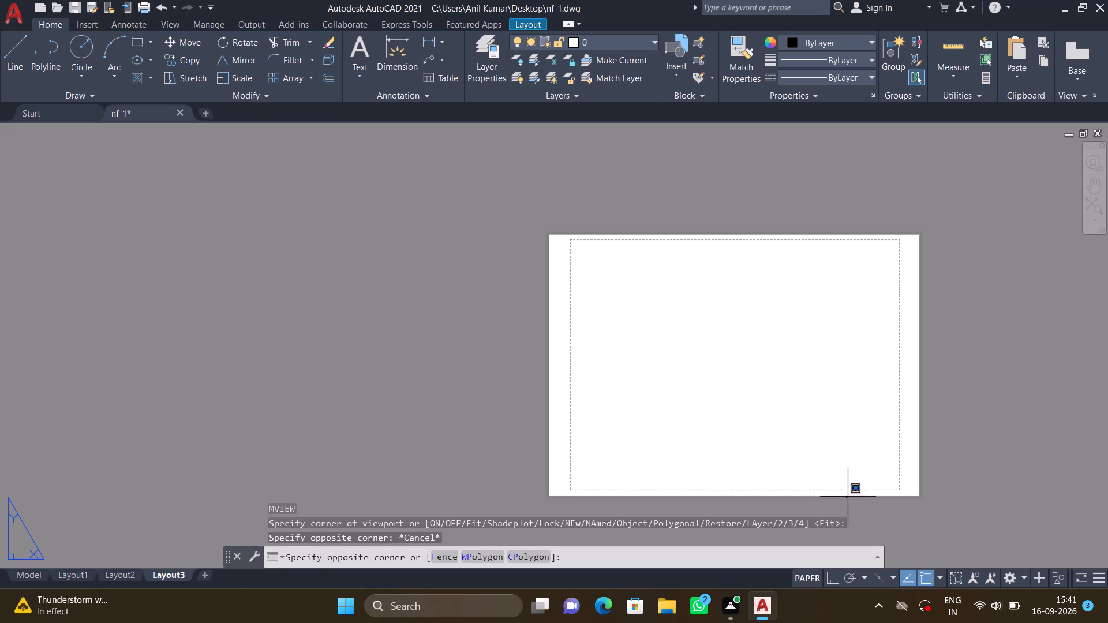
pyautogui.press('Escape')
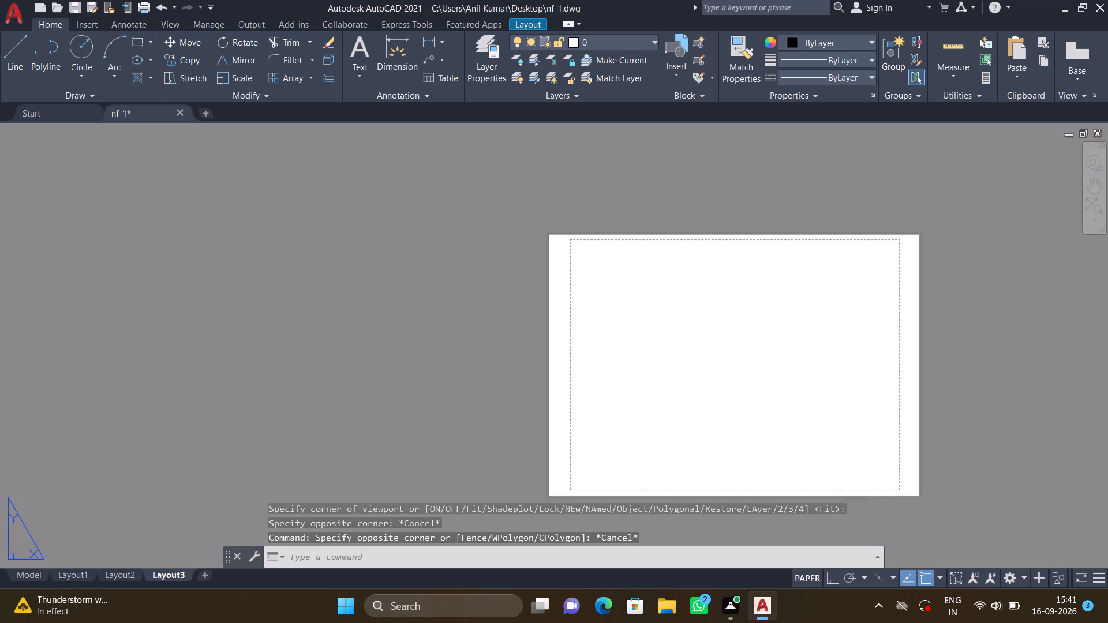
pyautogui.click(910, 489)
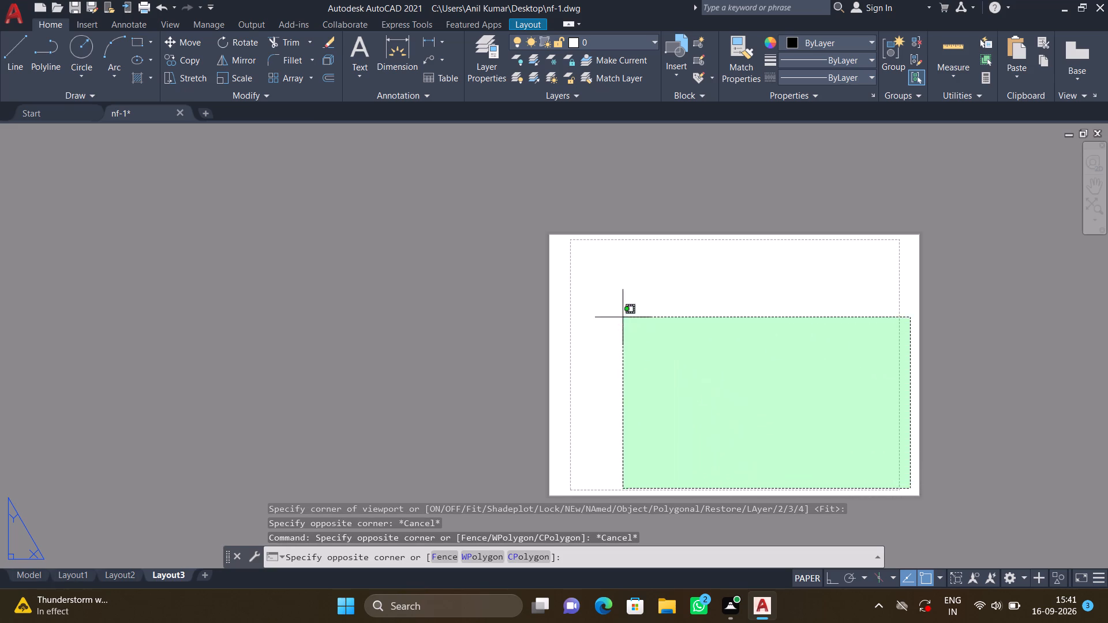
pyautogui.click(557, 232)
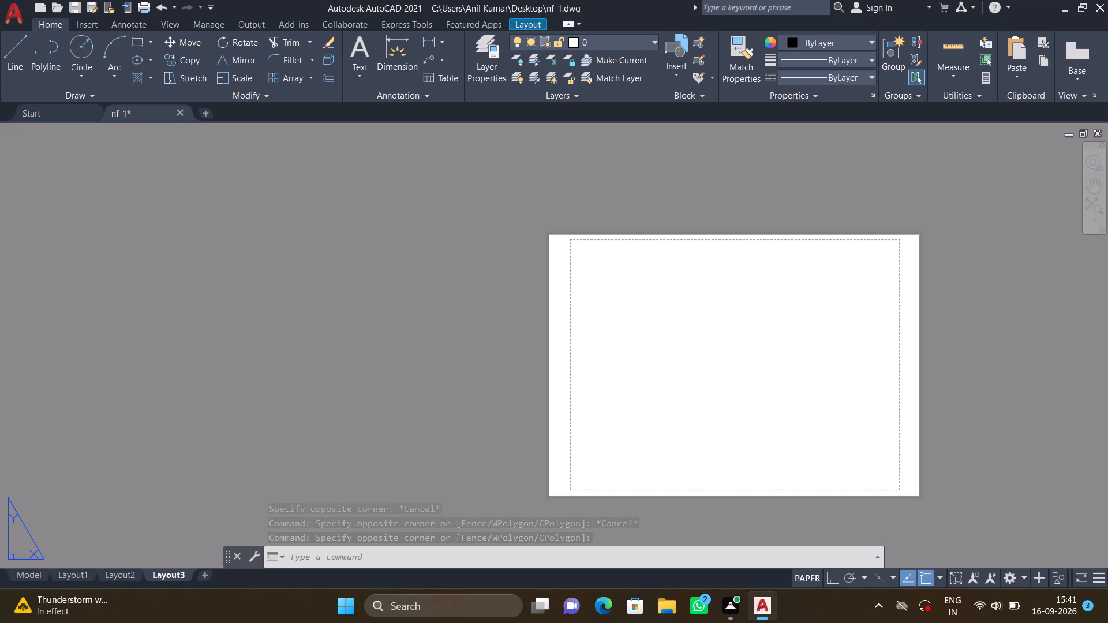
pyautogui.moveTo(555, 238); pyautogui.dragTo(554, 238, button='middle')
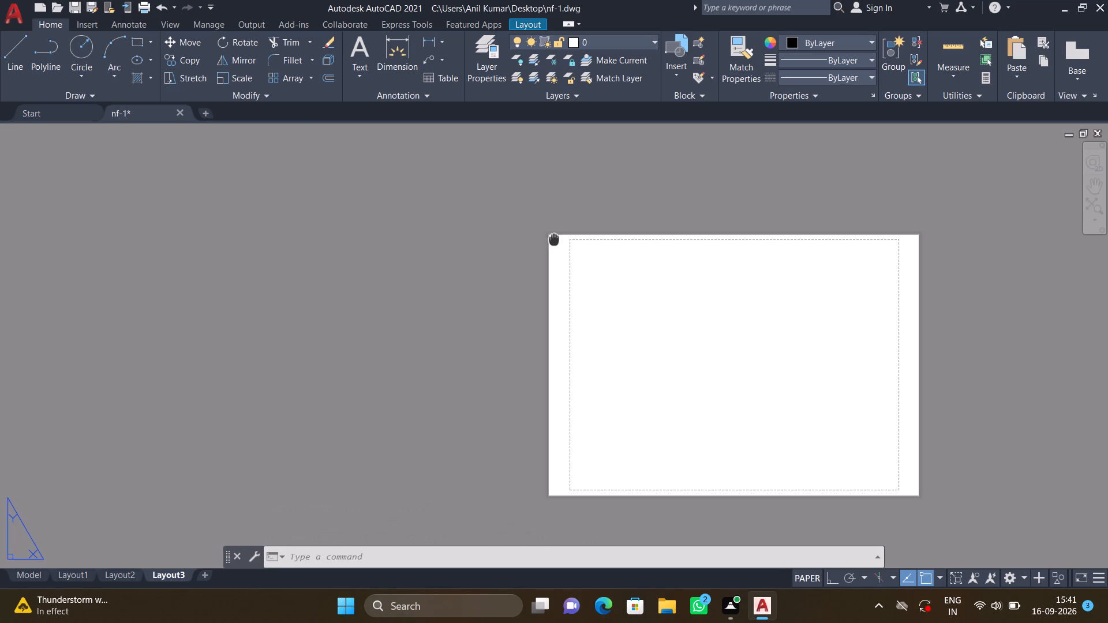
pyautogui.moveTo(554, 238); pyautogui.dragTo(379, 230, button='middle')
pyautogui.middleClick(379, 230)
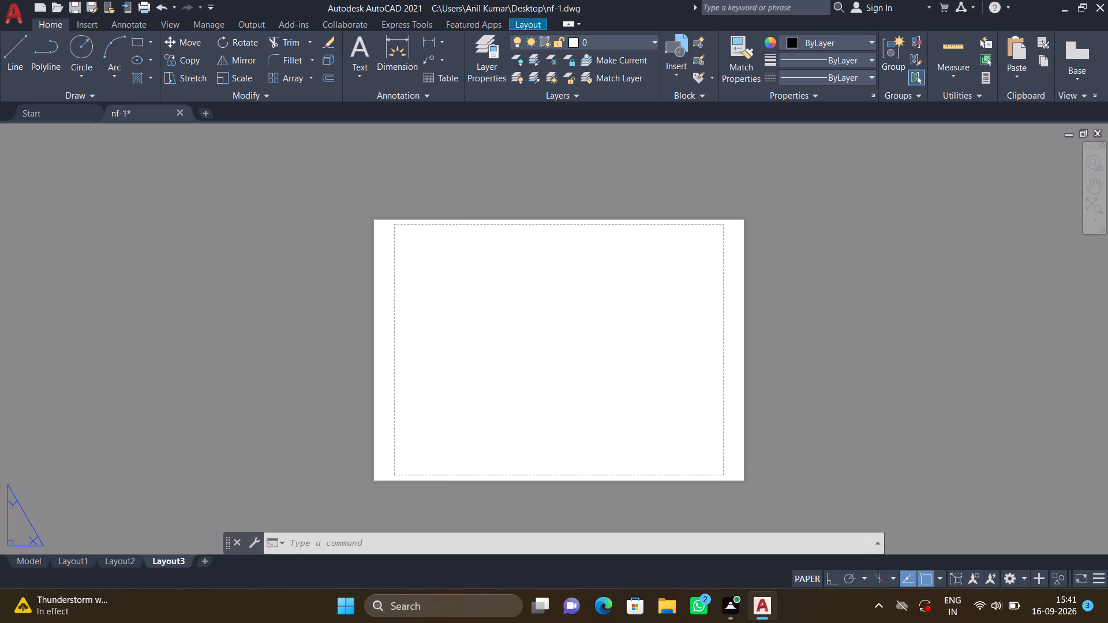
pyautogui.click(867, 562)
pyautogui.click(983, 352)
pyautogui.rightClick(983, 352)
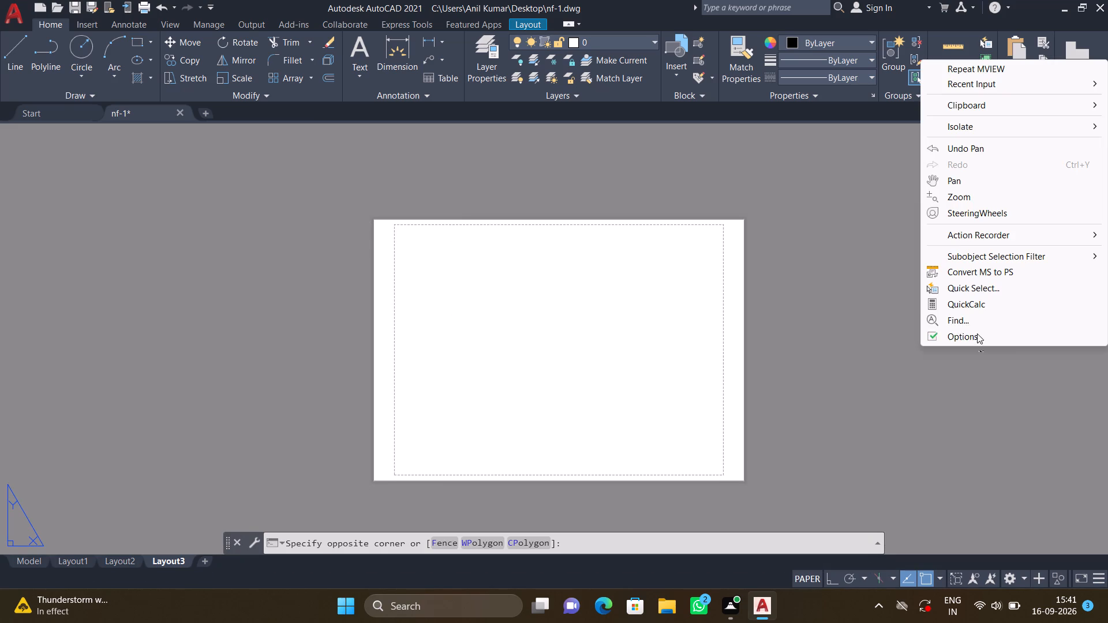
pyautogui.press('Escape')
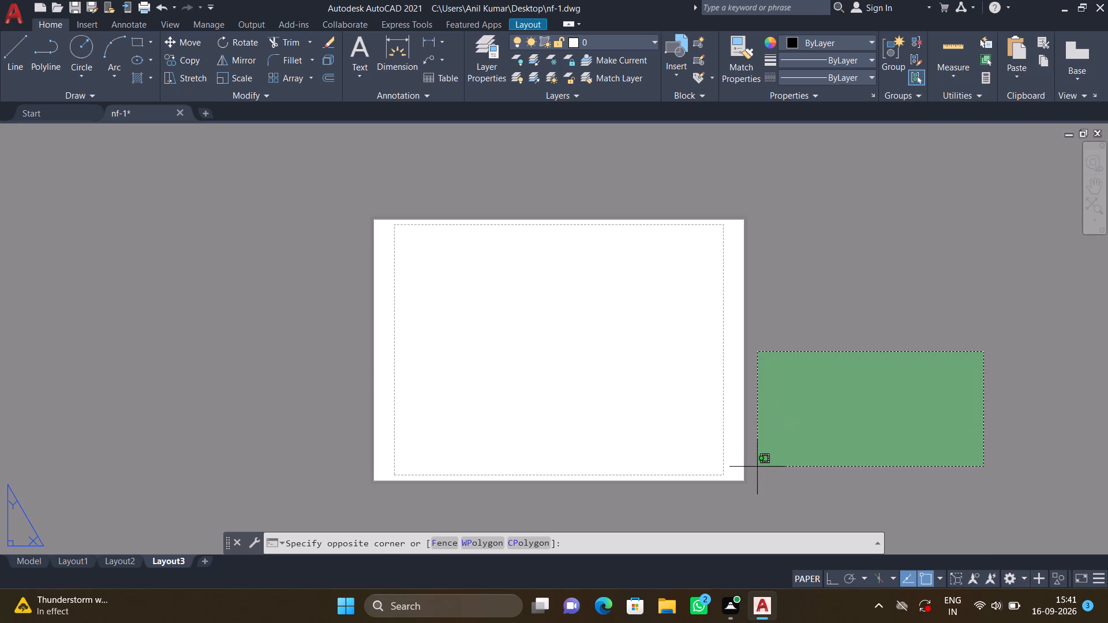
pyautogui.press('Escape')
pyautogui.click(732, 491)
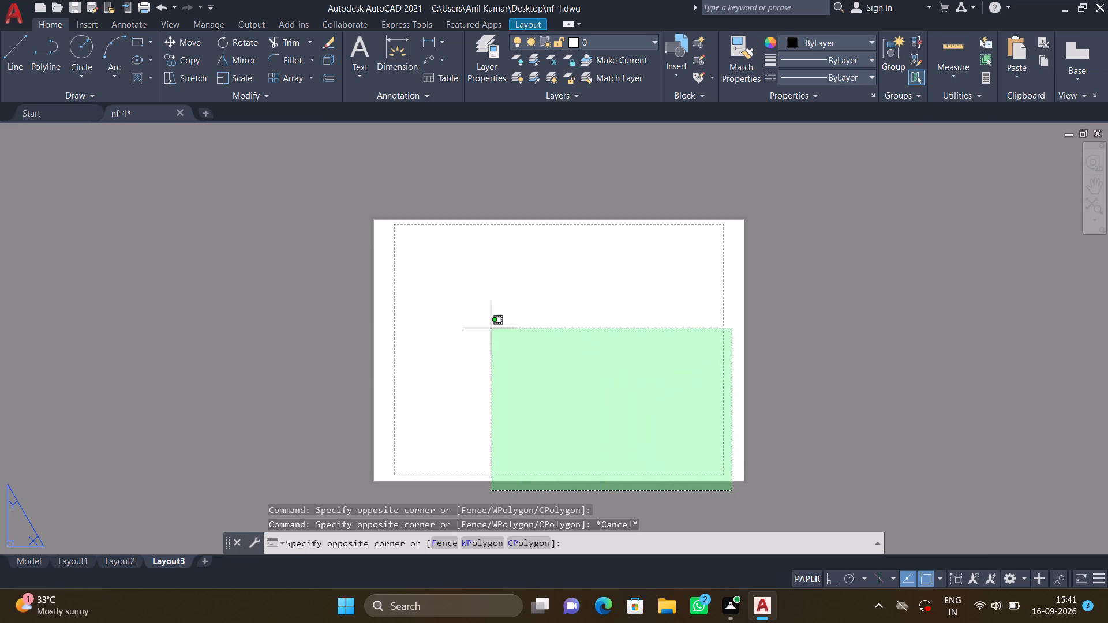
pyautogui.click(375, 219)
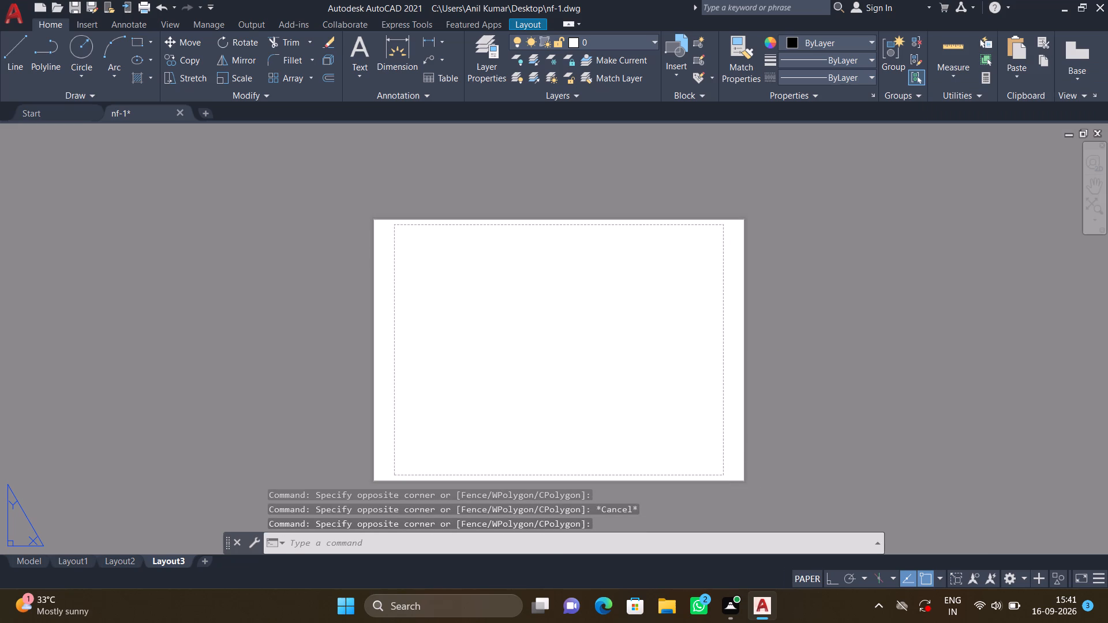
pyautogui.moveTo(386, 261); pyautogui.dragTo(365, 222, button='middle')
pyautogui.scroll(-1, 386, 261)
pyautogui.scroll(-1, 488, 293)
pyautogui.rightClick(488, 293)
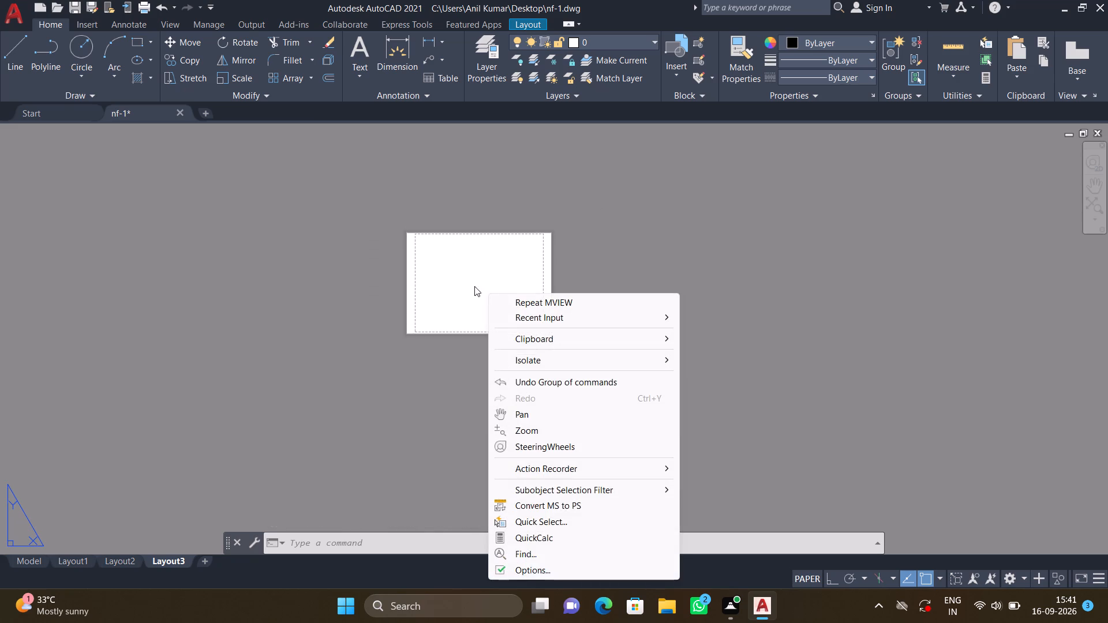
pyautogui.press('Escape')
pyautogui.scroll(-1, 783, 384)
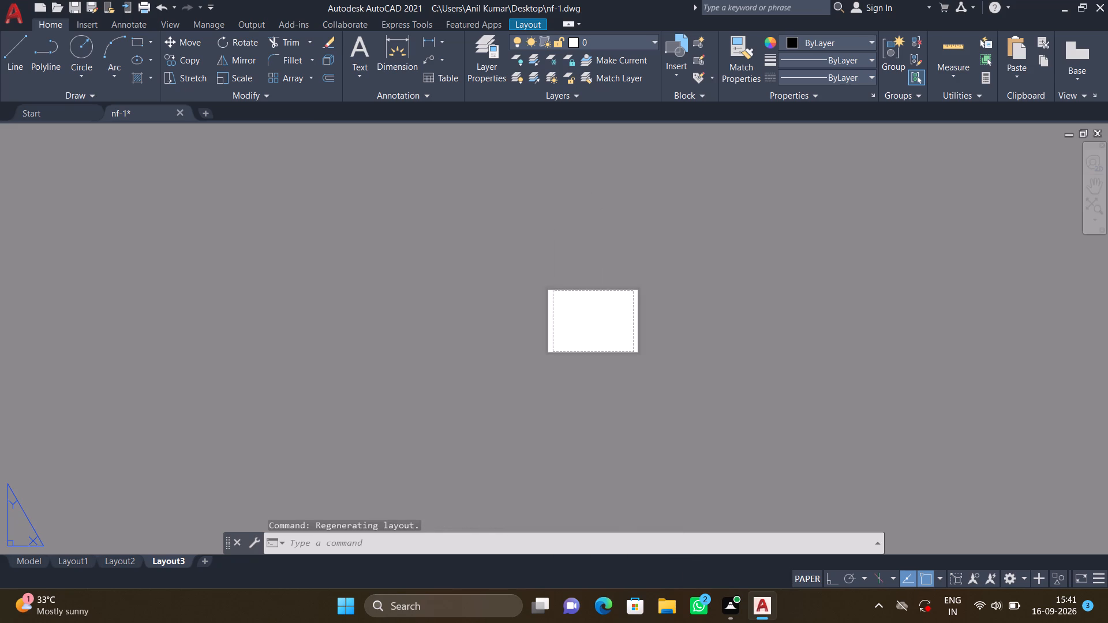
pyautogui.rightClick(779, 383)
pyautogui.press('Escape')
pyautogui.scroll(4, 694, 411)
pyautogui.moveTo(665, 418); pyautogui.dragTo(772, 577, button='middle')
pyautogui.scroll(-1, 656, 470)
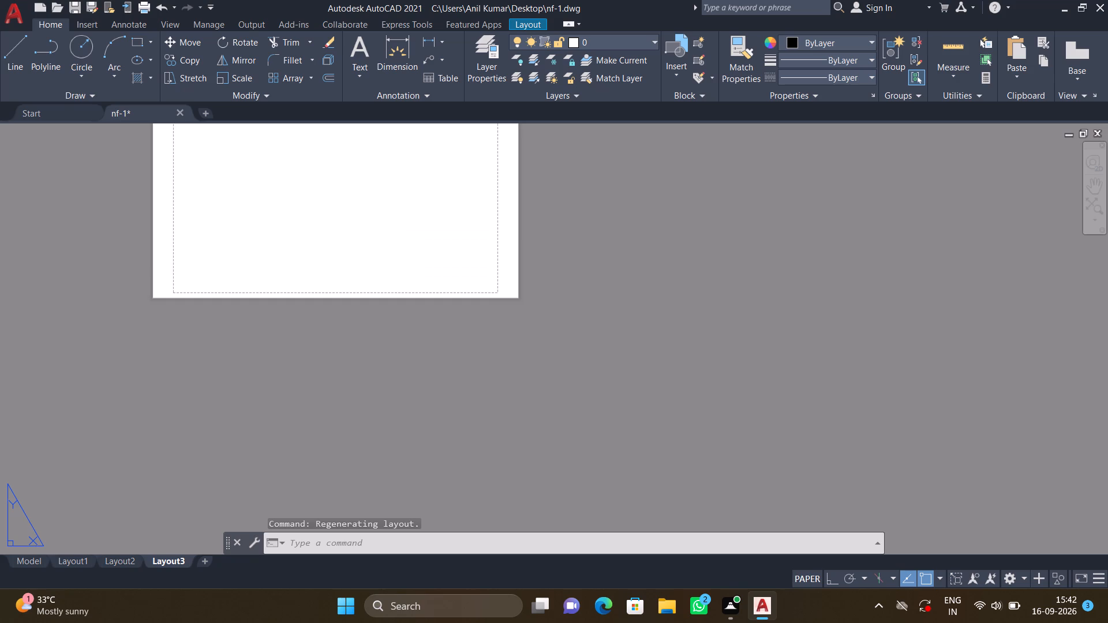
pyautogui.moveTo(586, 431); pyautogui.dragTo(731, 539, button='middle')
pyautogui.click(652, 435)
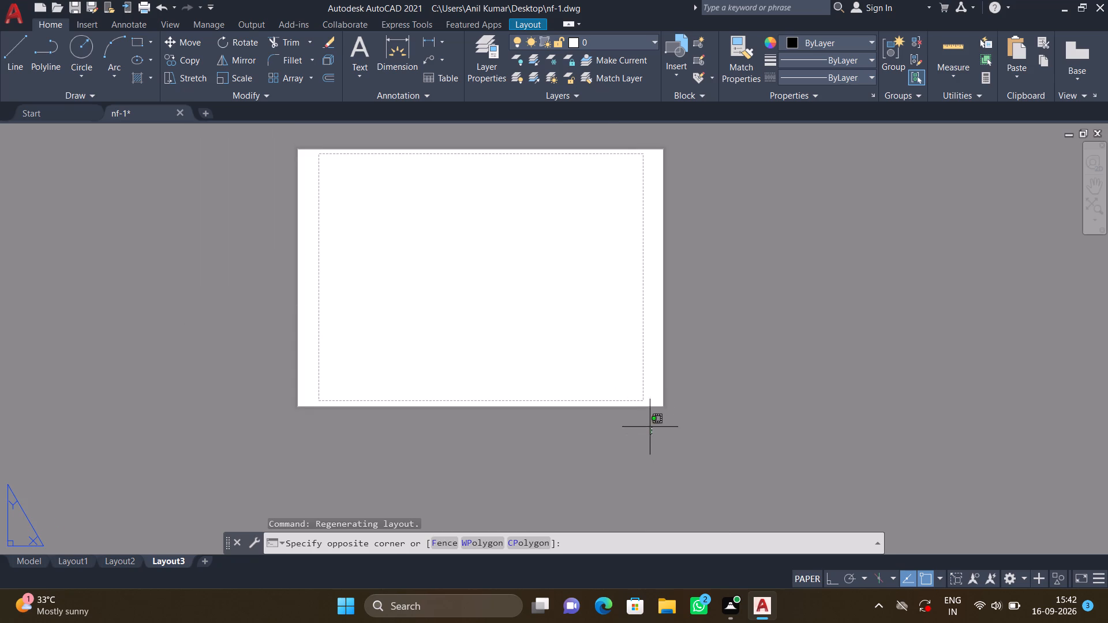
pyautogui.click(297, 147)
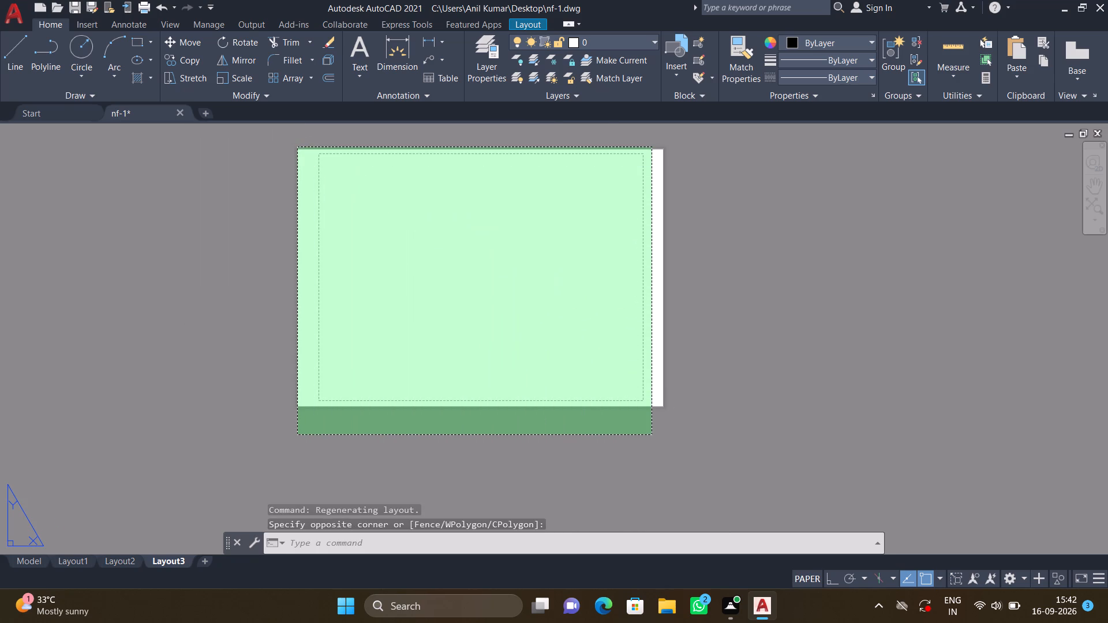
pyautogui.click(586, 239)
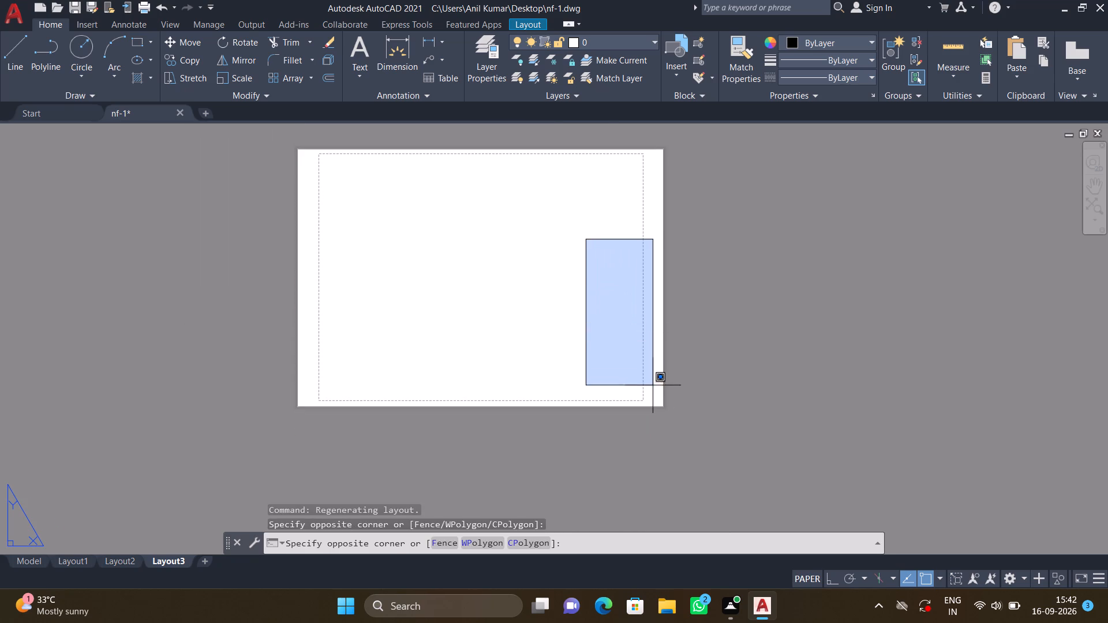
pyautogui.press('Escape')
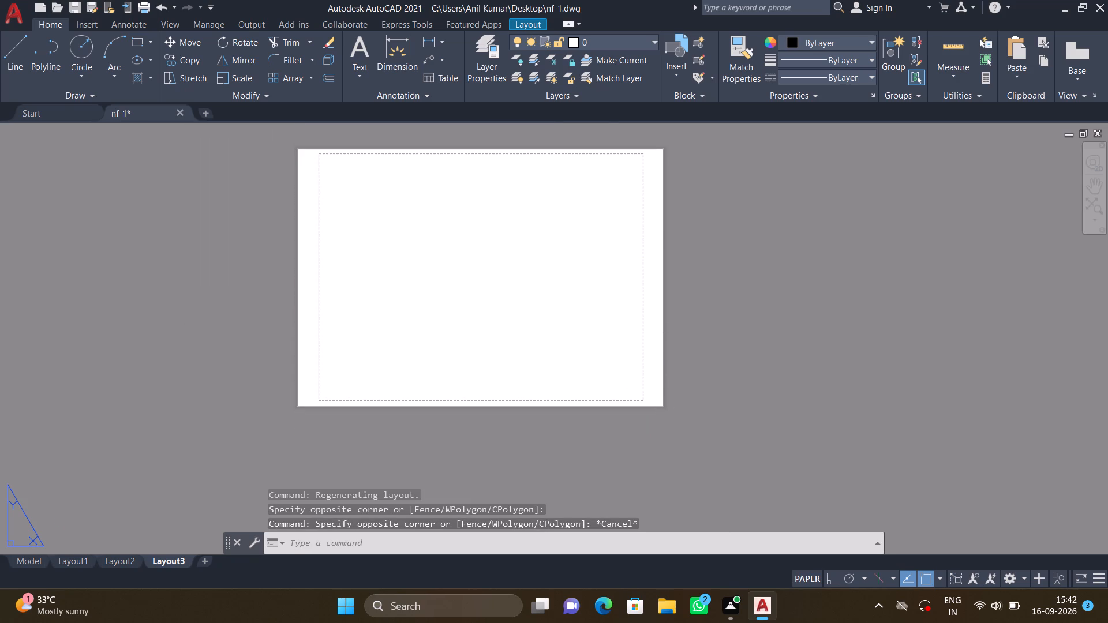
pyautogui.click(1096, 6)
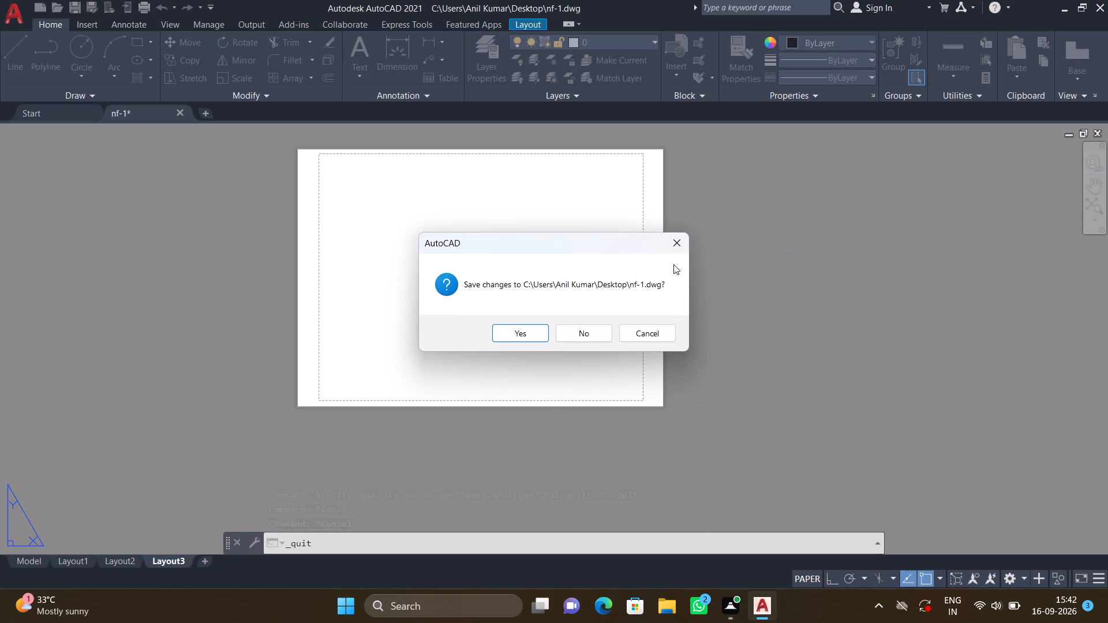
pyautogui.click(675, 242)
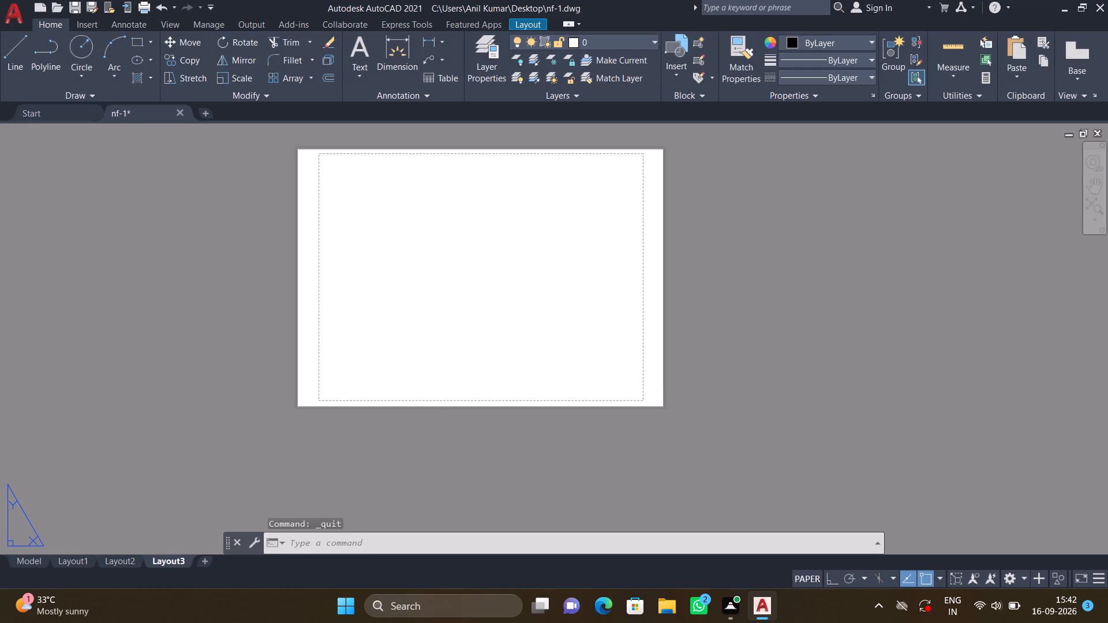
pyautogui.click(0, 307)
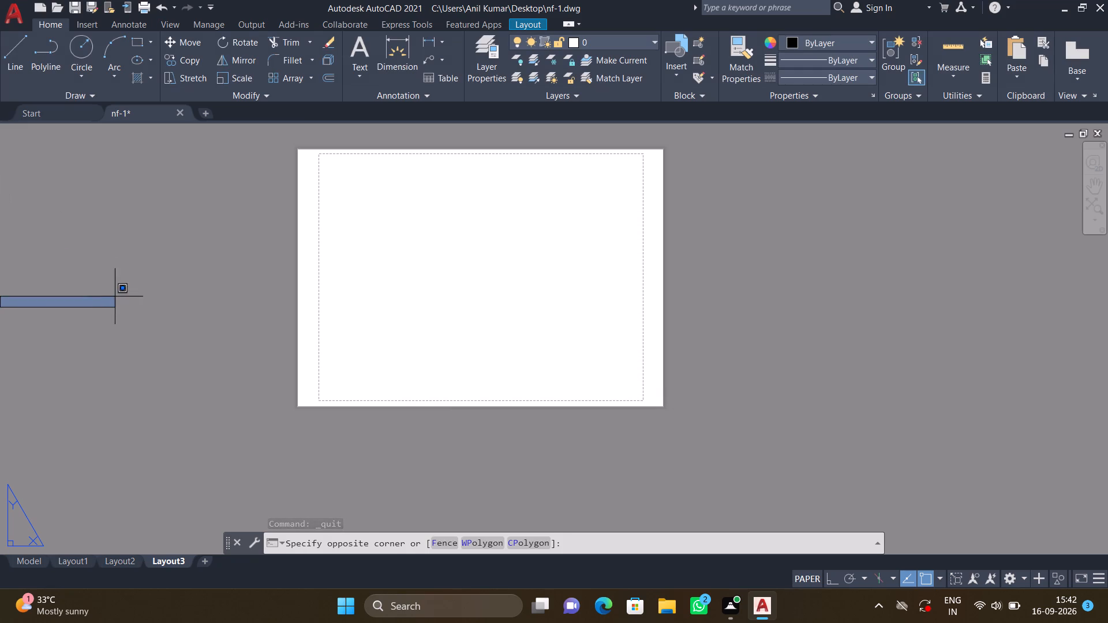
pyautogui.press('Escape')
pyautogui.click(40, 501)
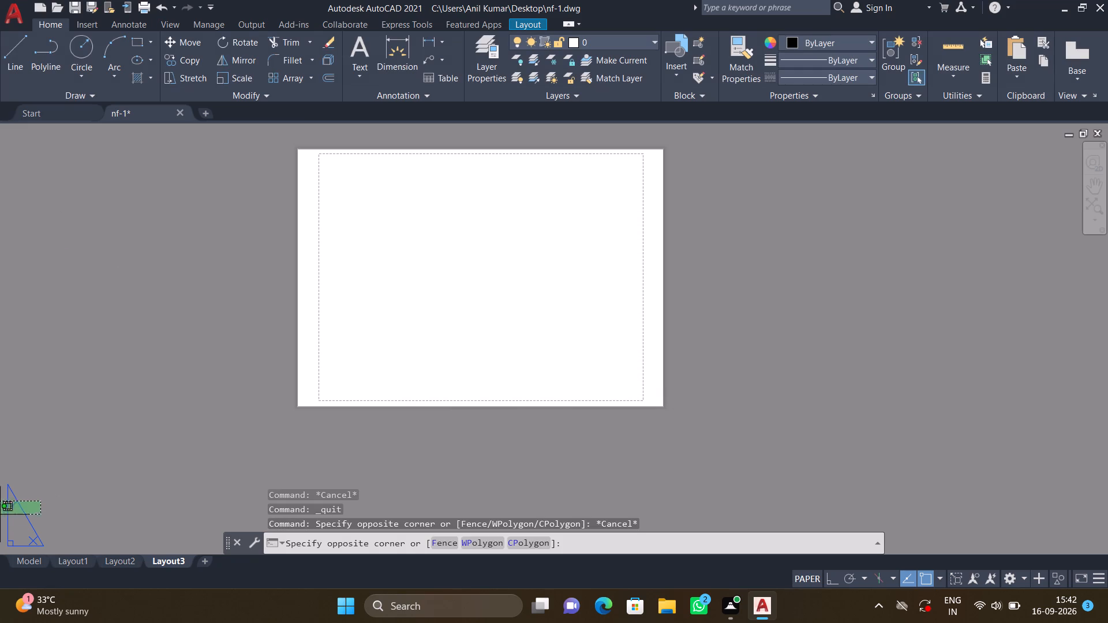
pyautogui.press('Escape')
# Return from Layout3 to the house plan in model space.
pyautogui.click(26, 559)
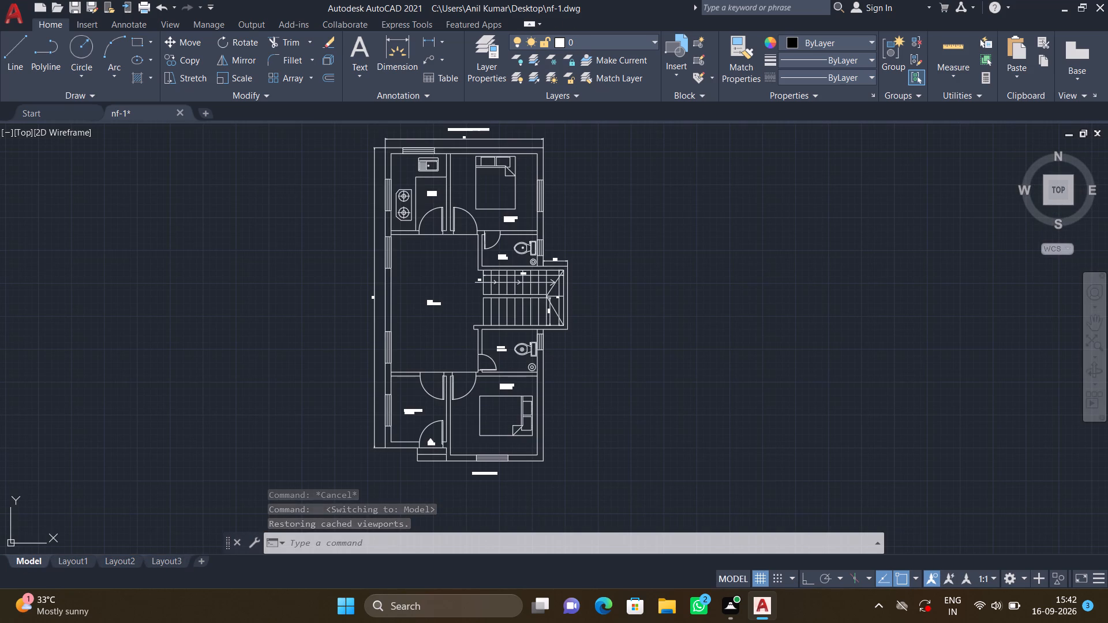
pyautogui.moveTo(839, 218); pyautogui.dragTo(664, 225, button='middle')
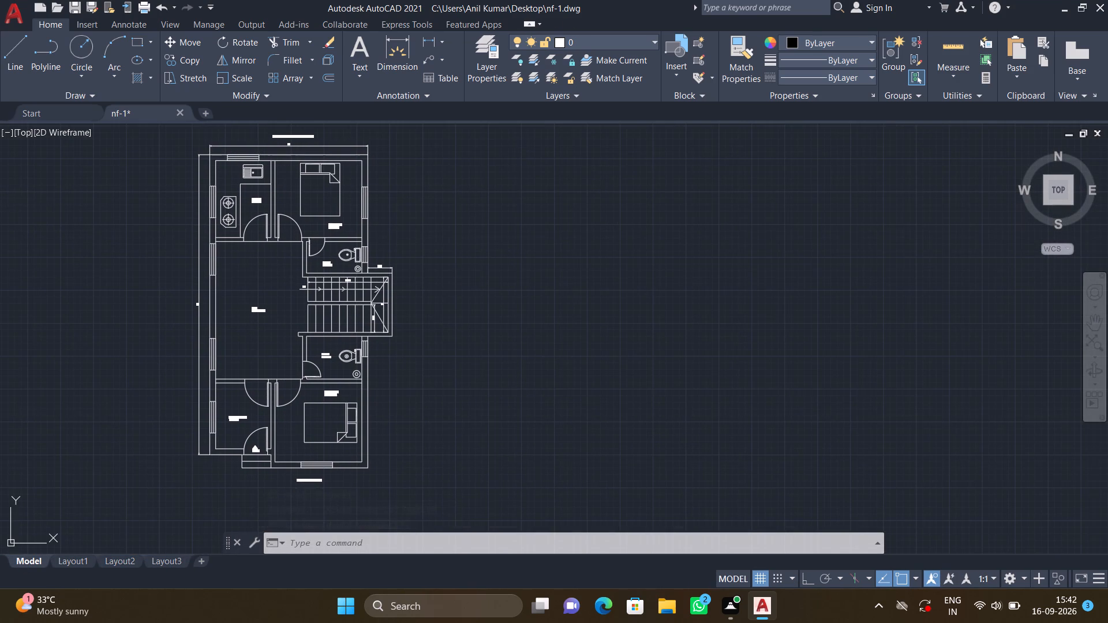
pyautogui.moveTo(634, 261); pyautogui.dragTo(550, 306, button='middle')
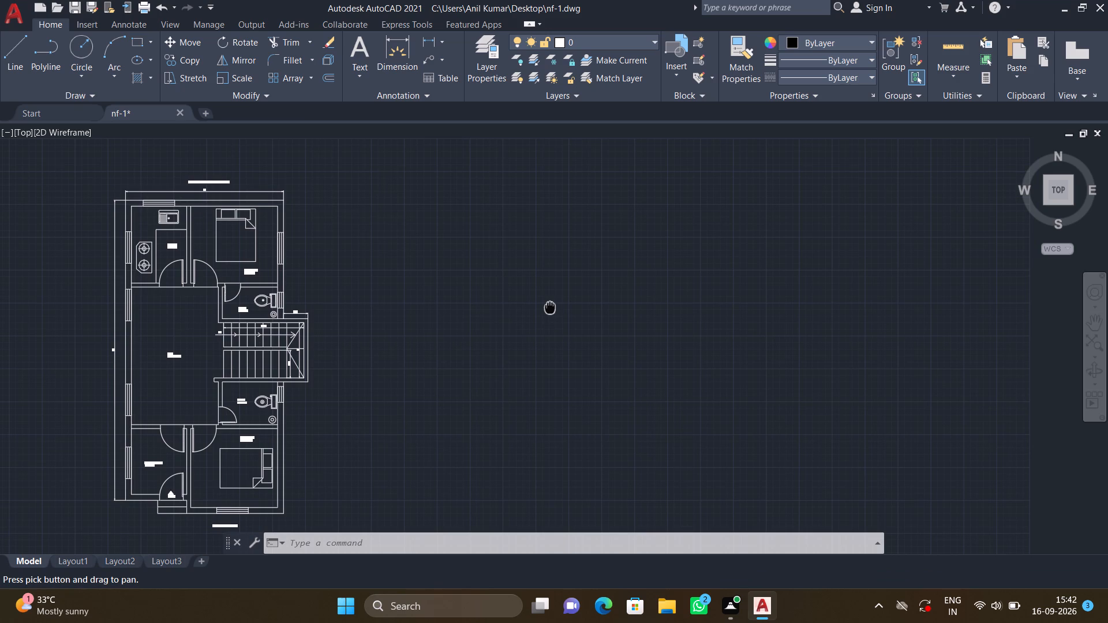
# Create a new blank drawing alongside nf-1 and make it the active drawing.
pyautogui.click(206, 111)
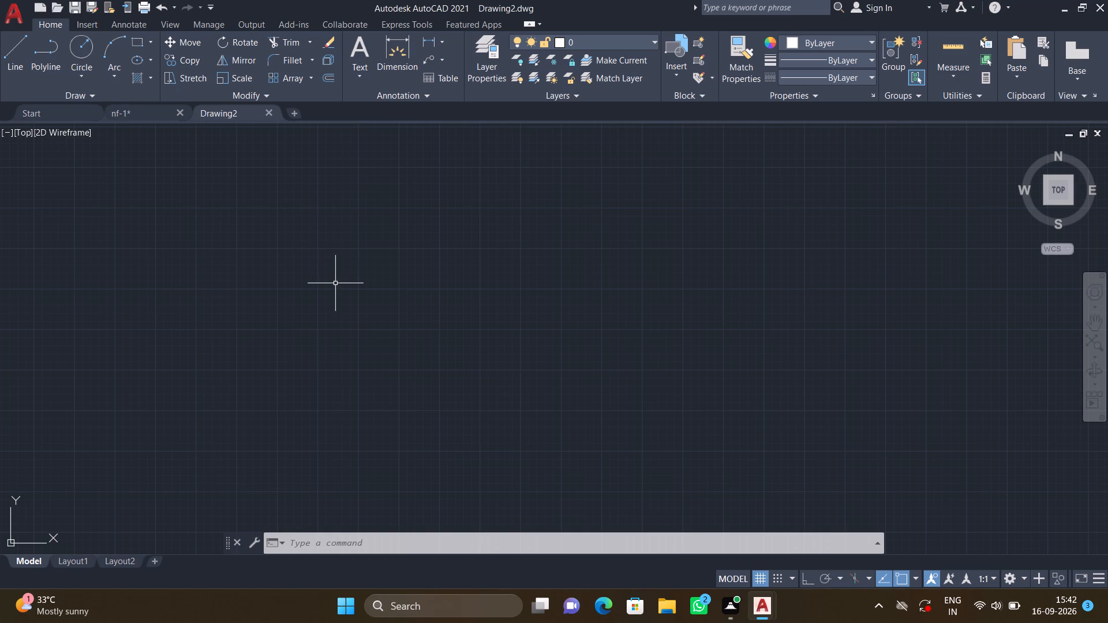
pyautogui.click(119, 111)
pyautogui.click(218, 112)
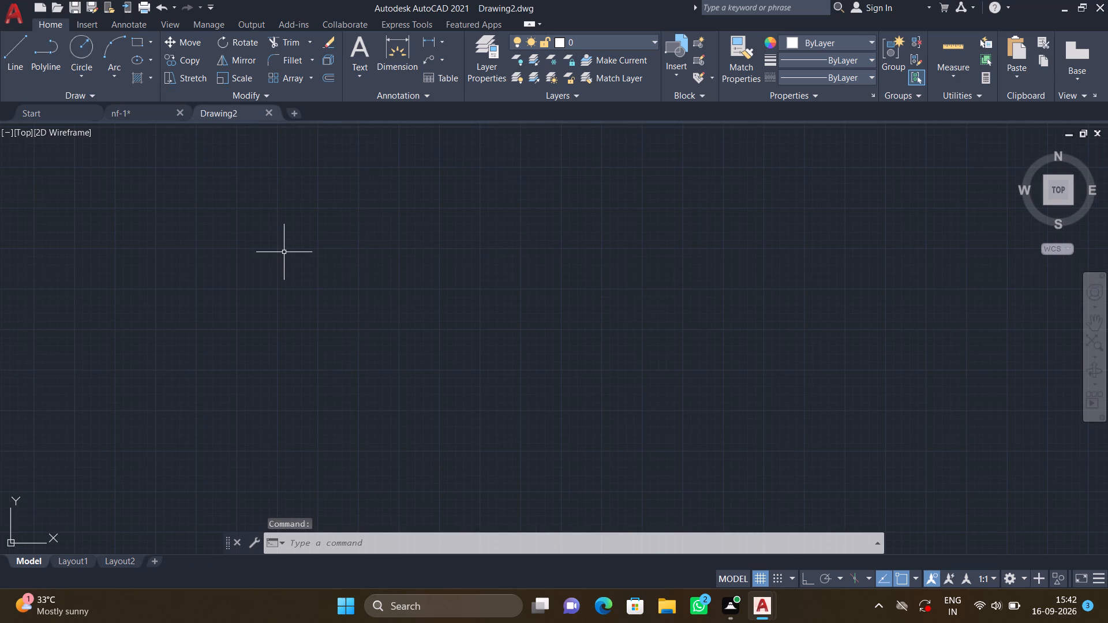
# Set the drawing units to Engineering length with 0'-0.0" precision and an insertion scale of inches.
pyautogui.write('un')
pyautogui.press('Return')
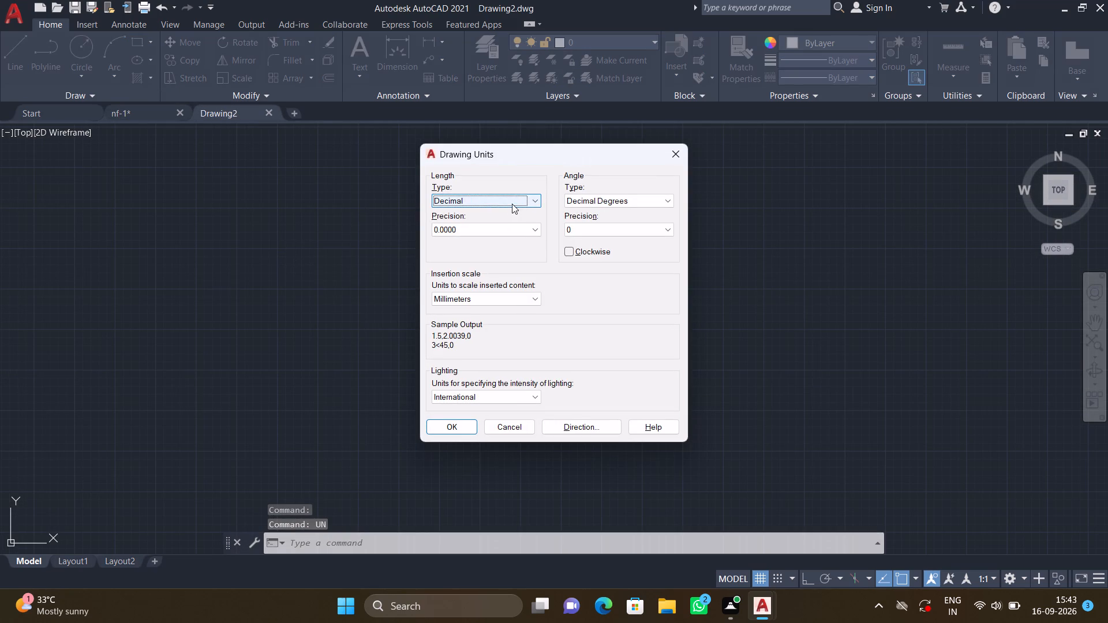
pyautogui.click(508, 202)
pyautogui.click(510, 230)
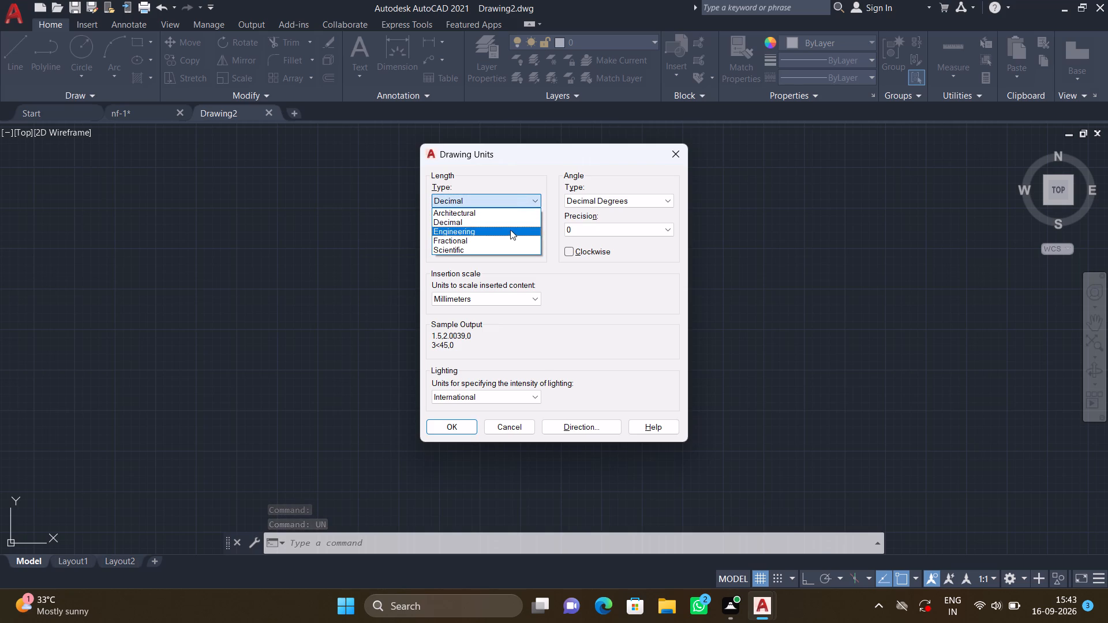
pyautogui.click(456, 226)
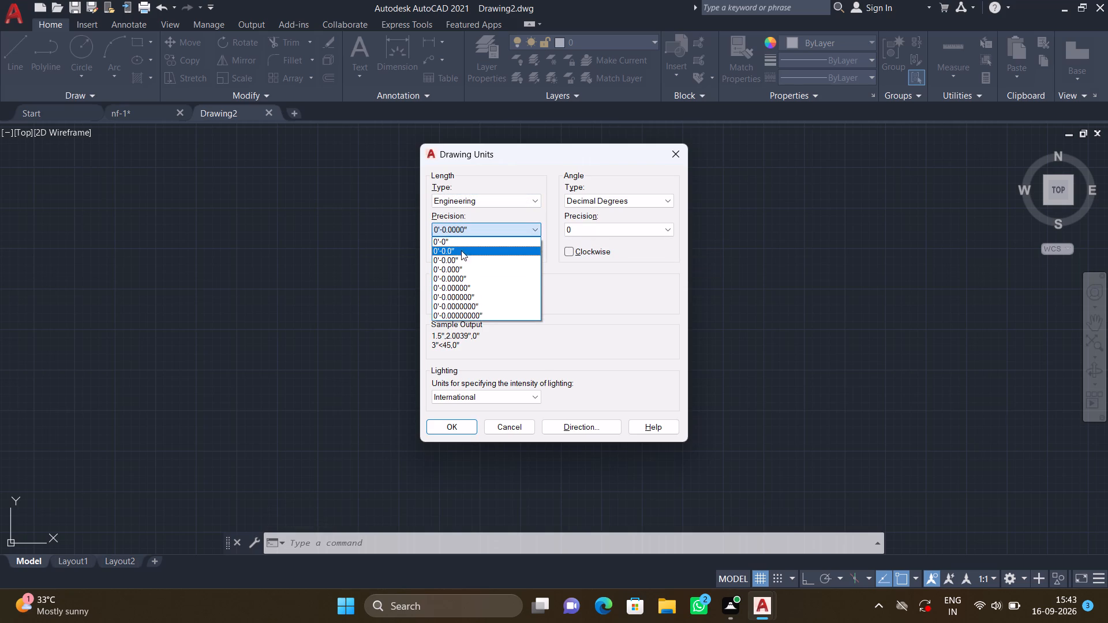
pyautogui.click(461, 247)
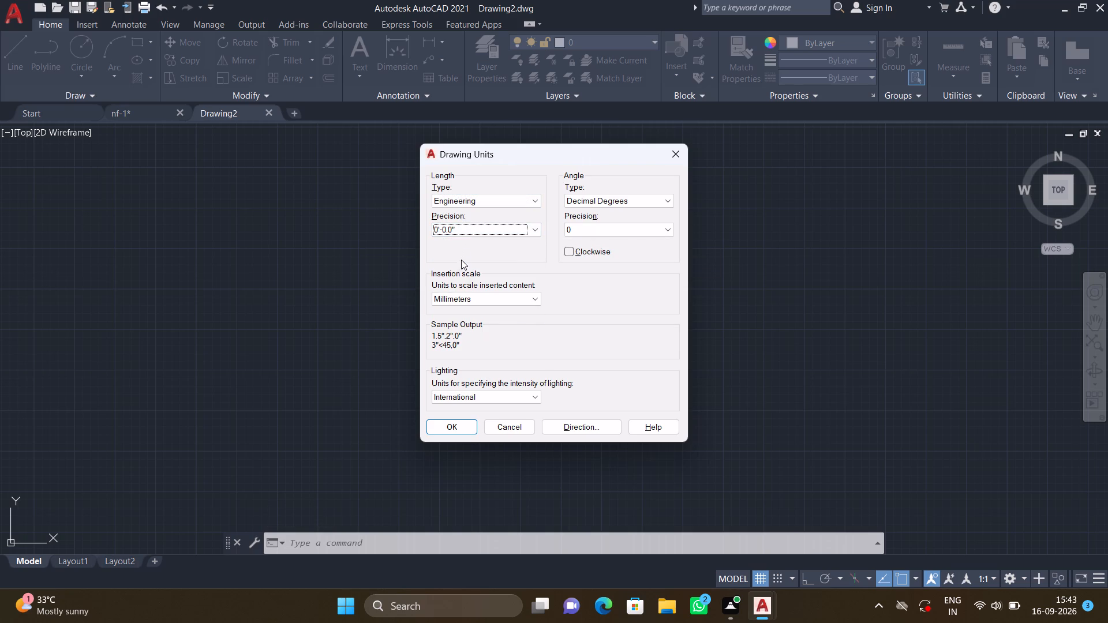
pyautogui.click(462, 299)
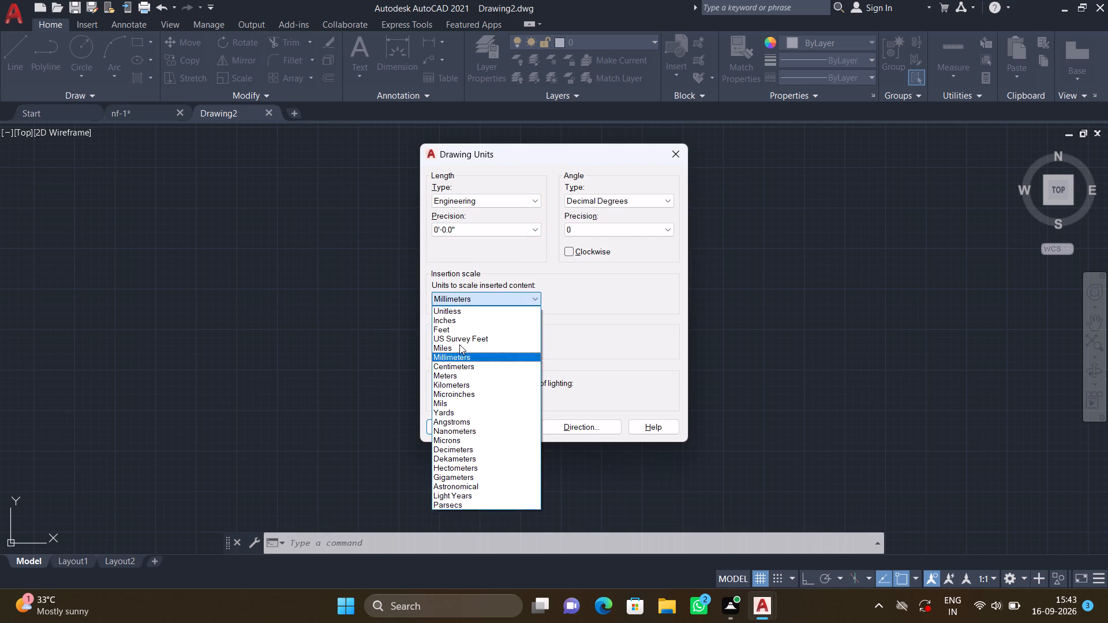
pyautogui.click(455, 319)
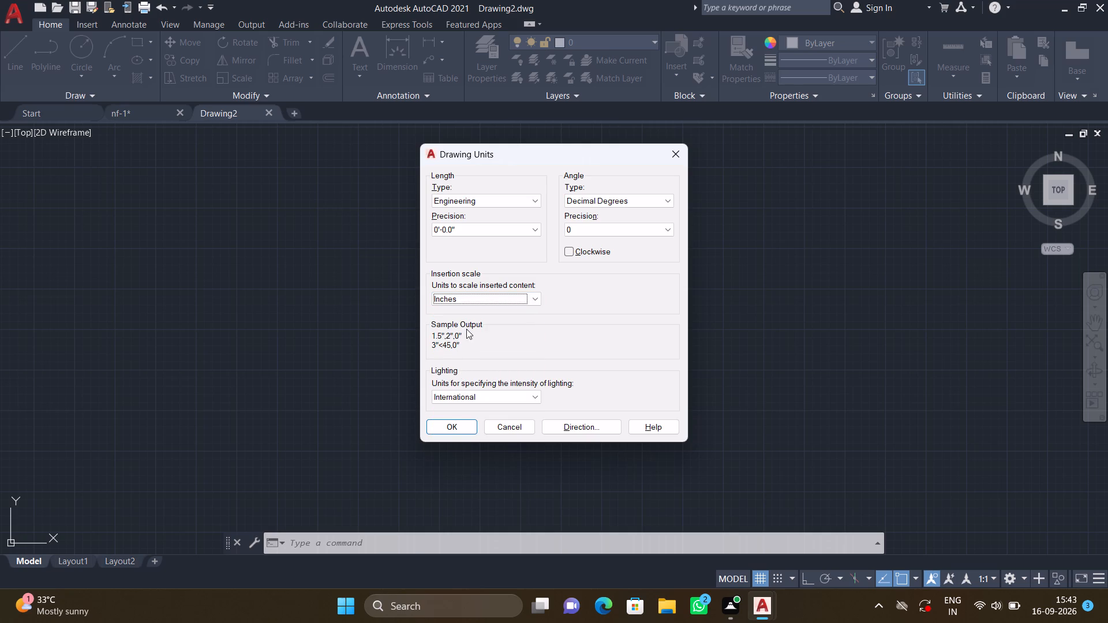
pyautogui.click(458, 421)
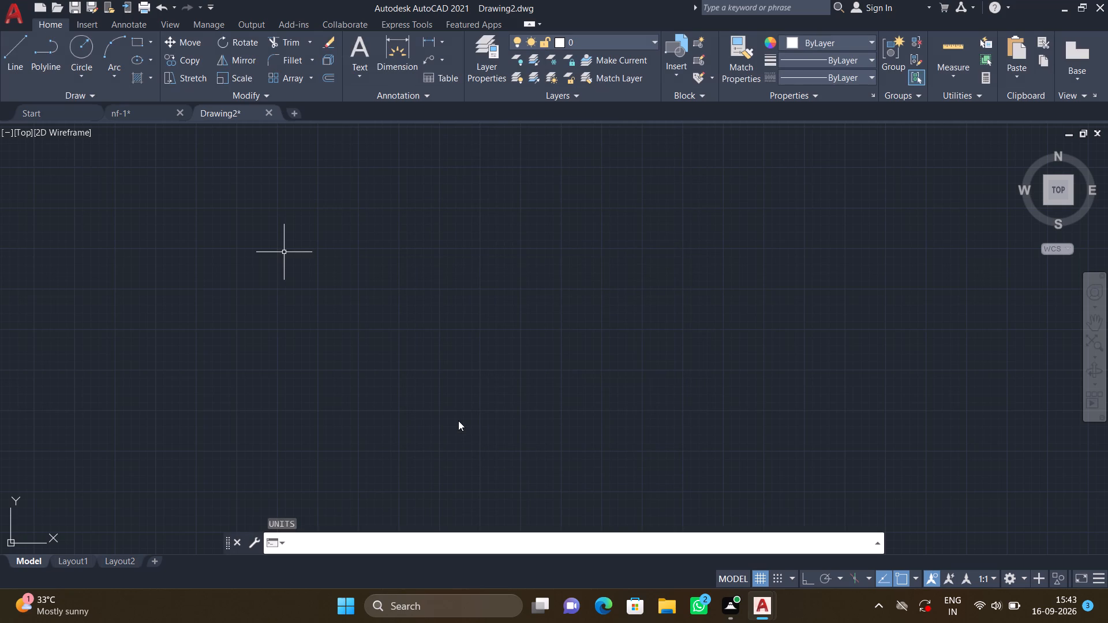
# Modify dimension style ISO-25 to Engineering primary units with 0'-0.0" precision and set it as the current style.
pyautogui.press('d')
pyautogui.press('Return')
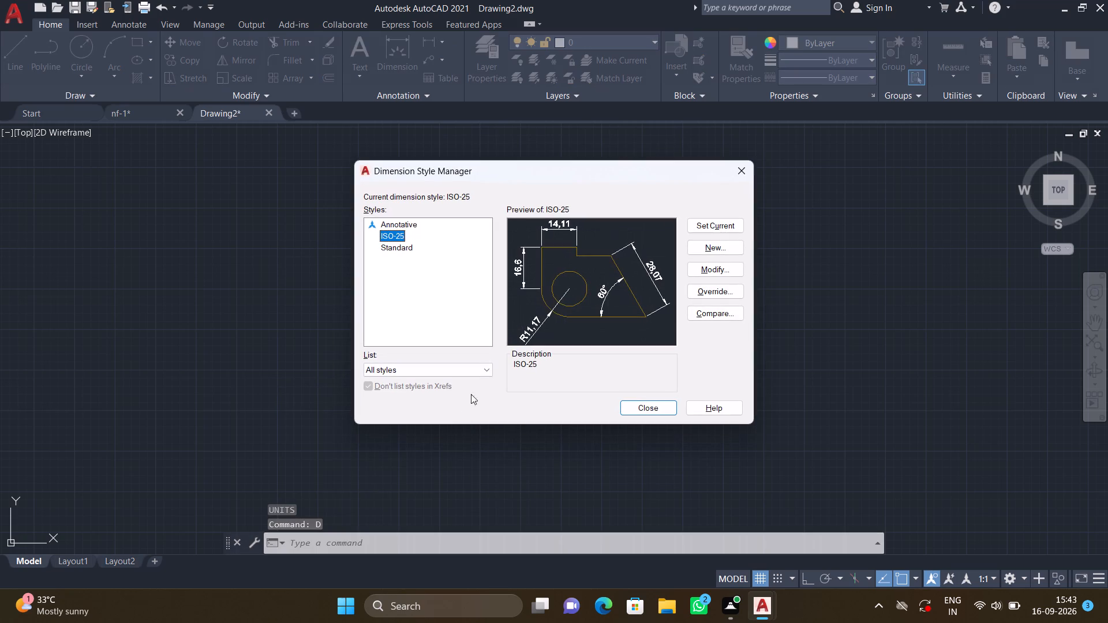
pyautogui.click(710, 270)
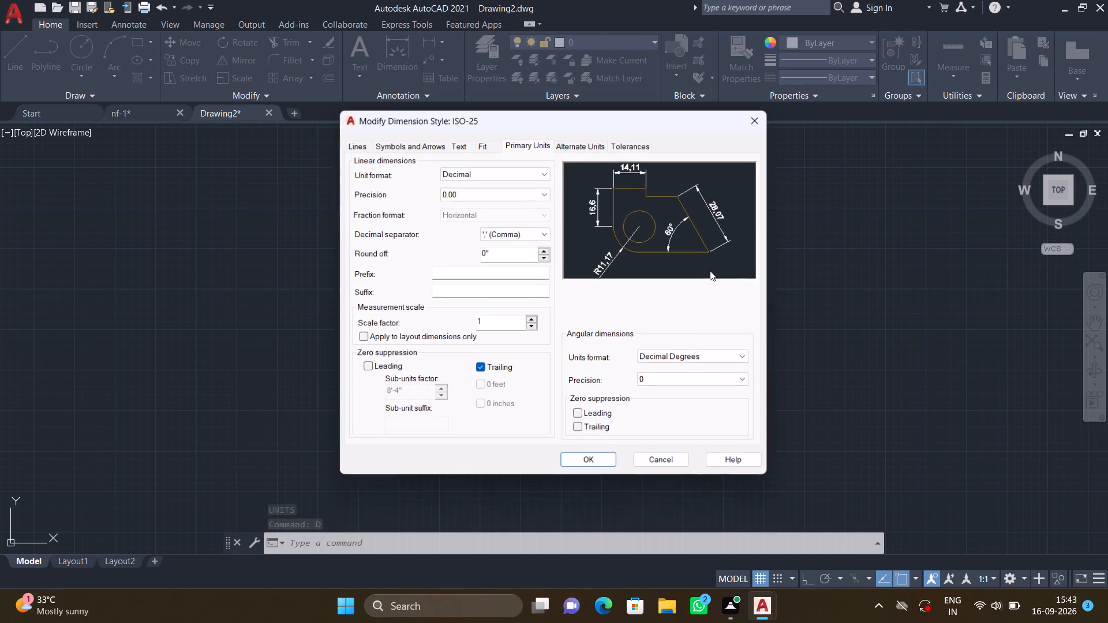
pyautogui.click(485, 170)
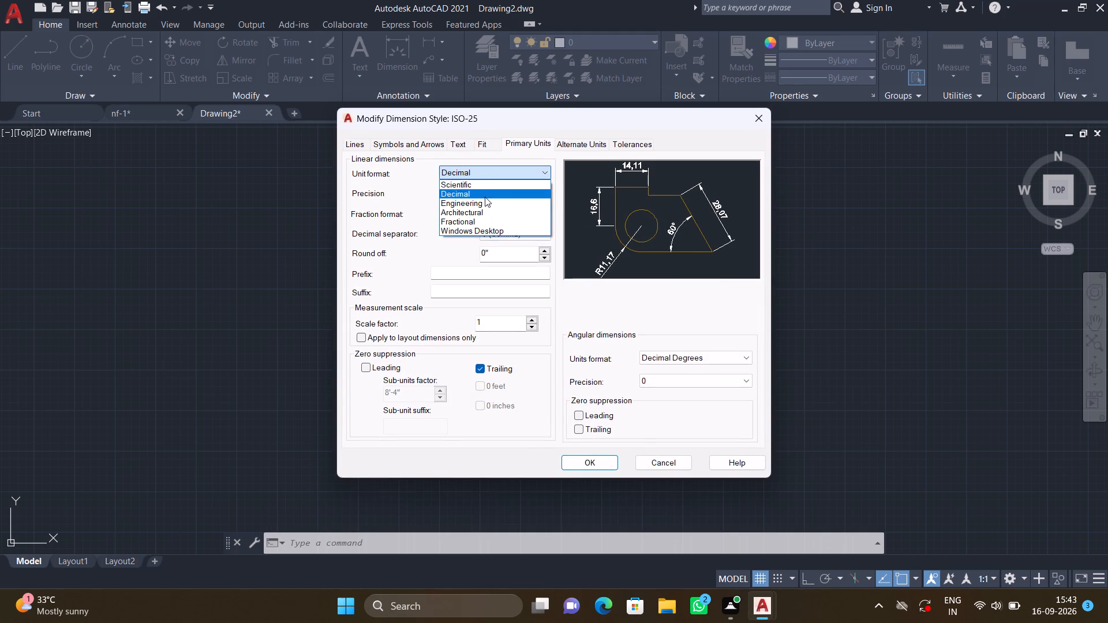
pyautogui.click(485, 204)
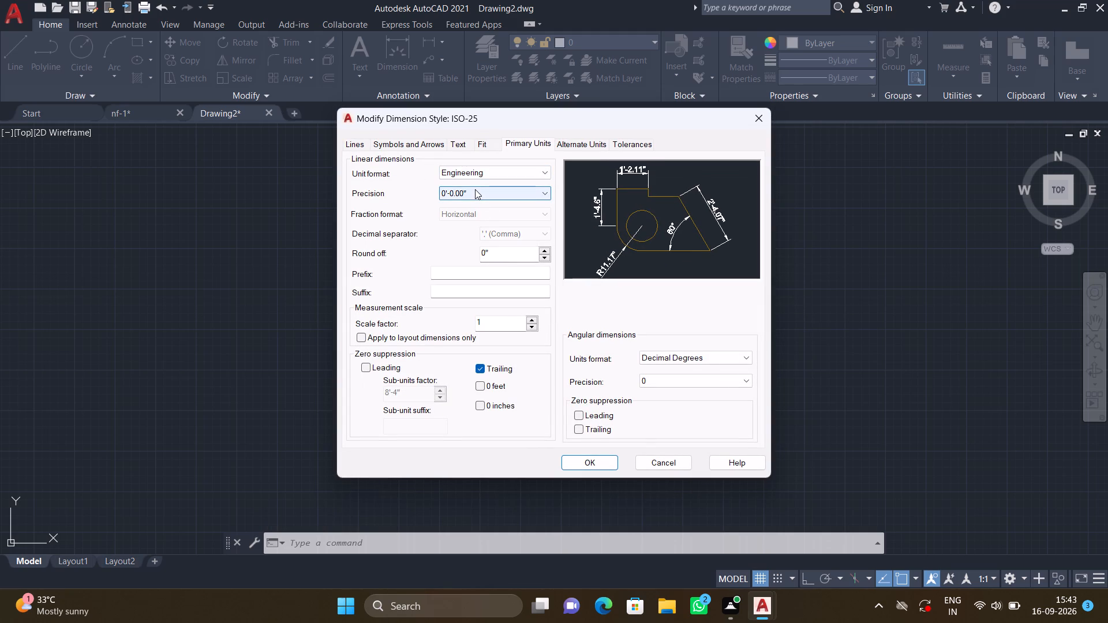
pyautogui.click(475, 189)
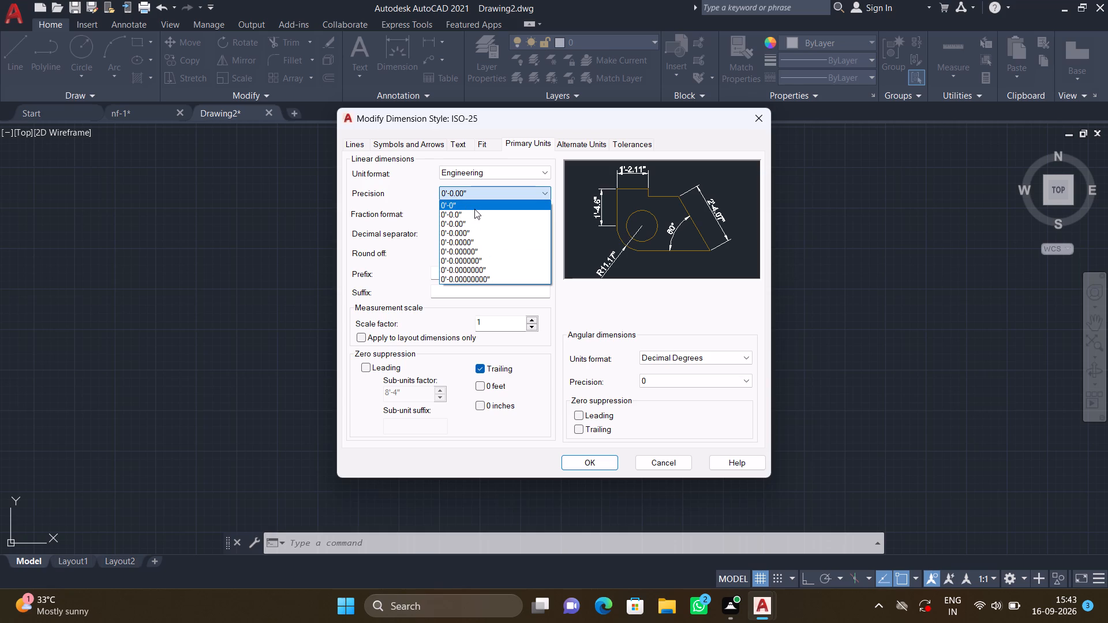
pyautogui.click(473, 213)
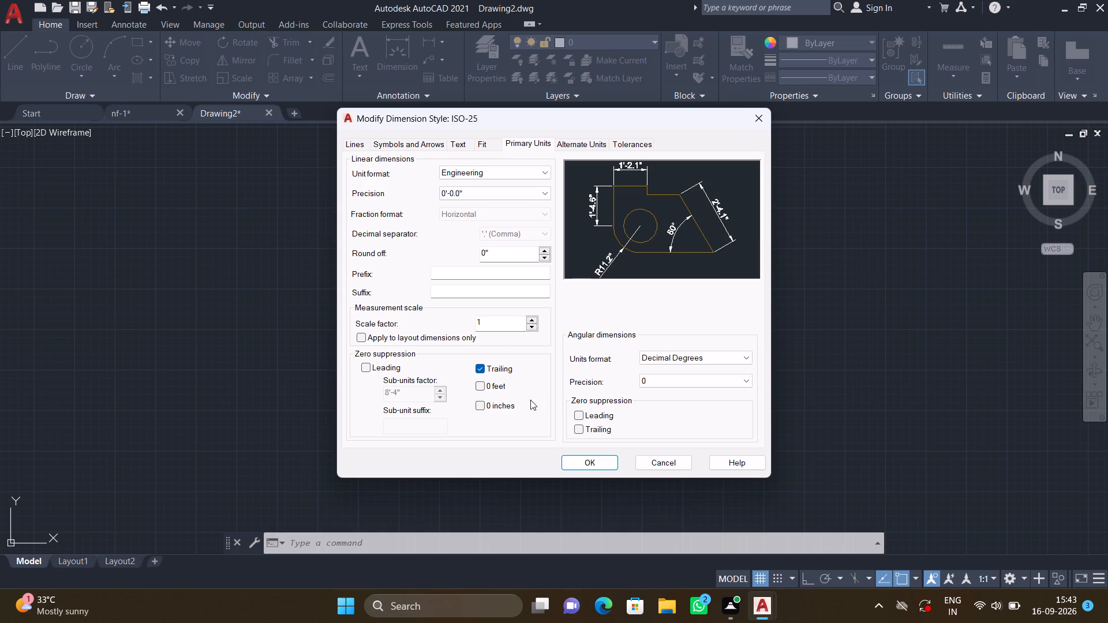
pyautogui.click(578, 457)
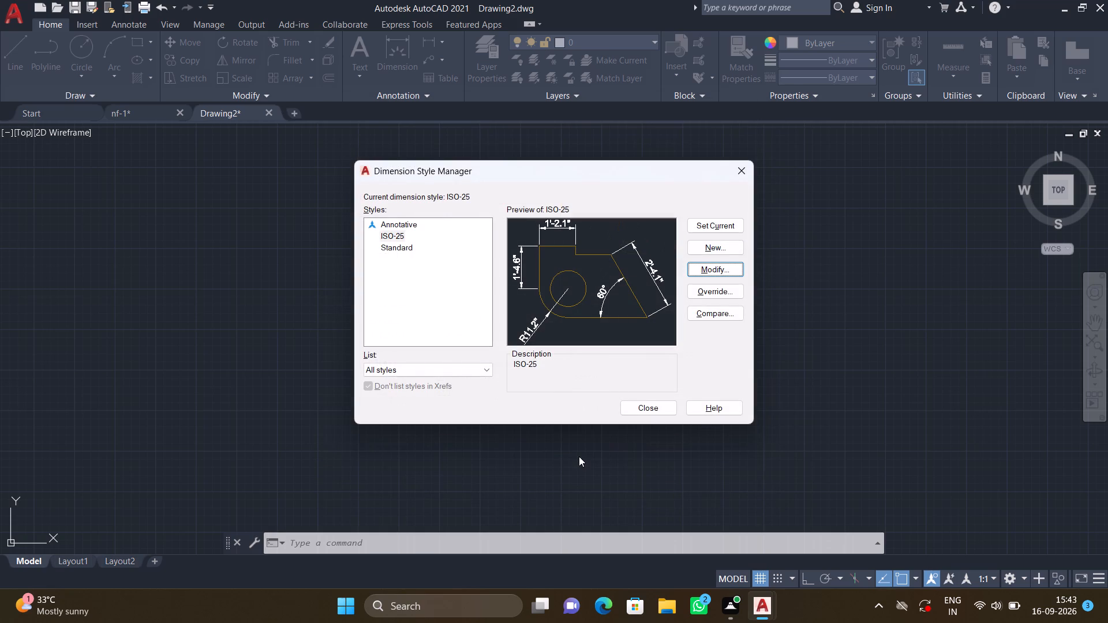
pyautogui.click(712, 228)
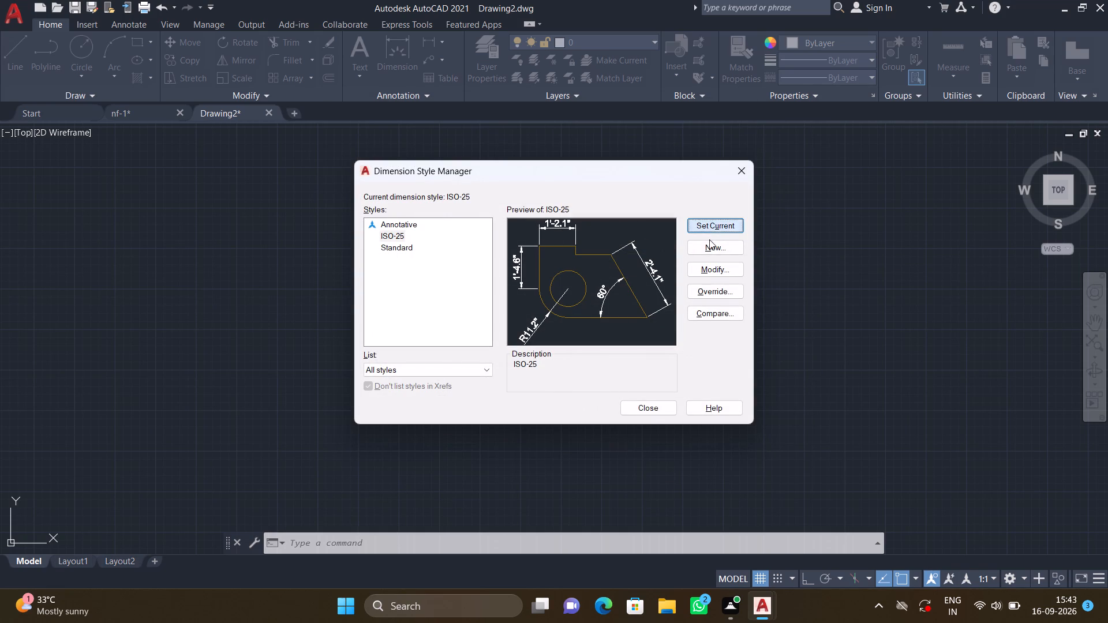
pyautogui.click(649, 409)
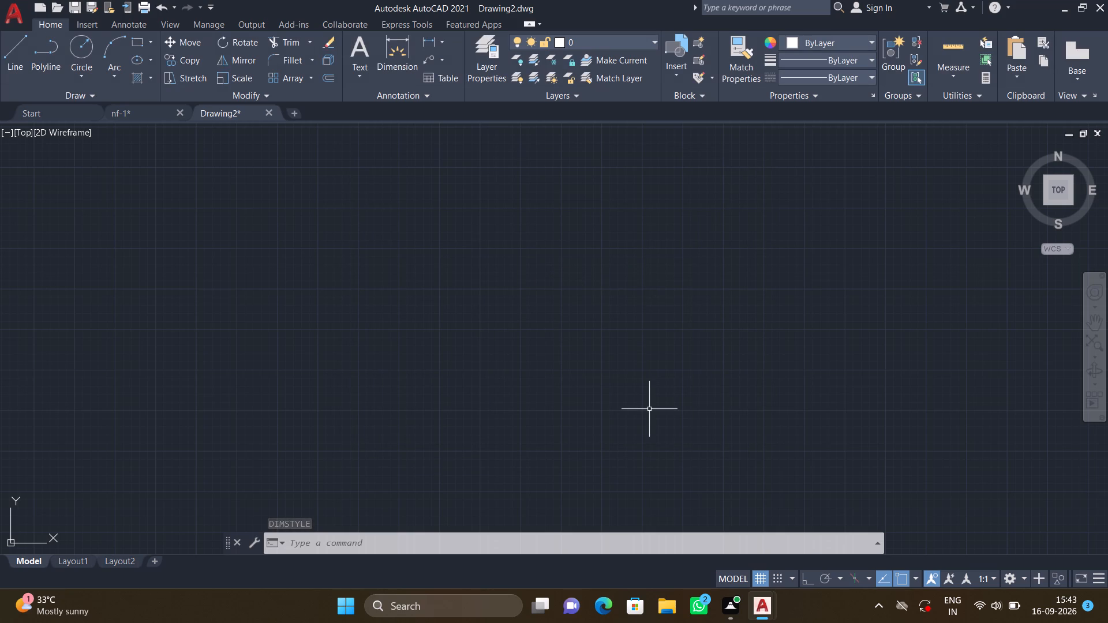
# Draw a rectangle with a length of 27' and a width of 30' using the Dimensions option.
pyautogui.write('rec')
pyautogui.press('Return')
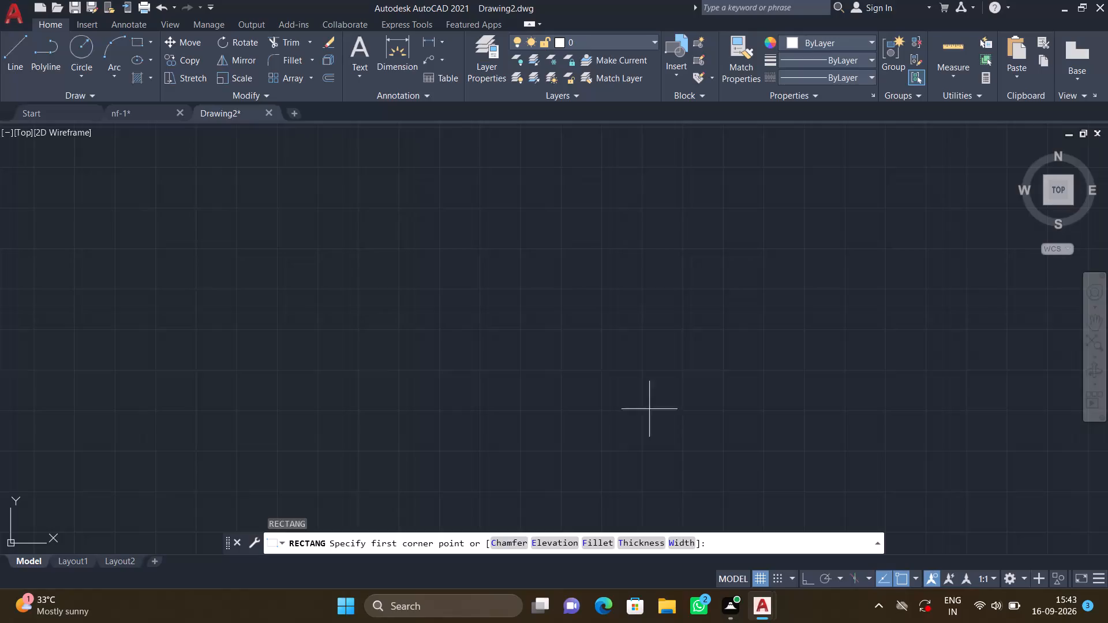
pyautogui.click(398, 194)
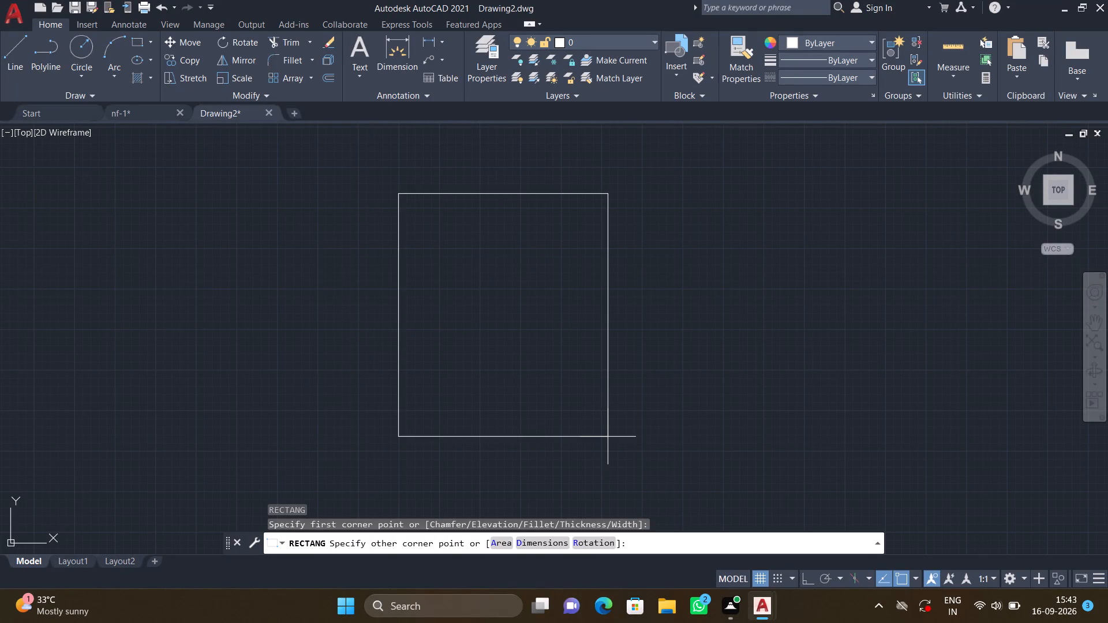
pyautogui.press('d')
pyautogui.press('Return')
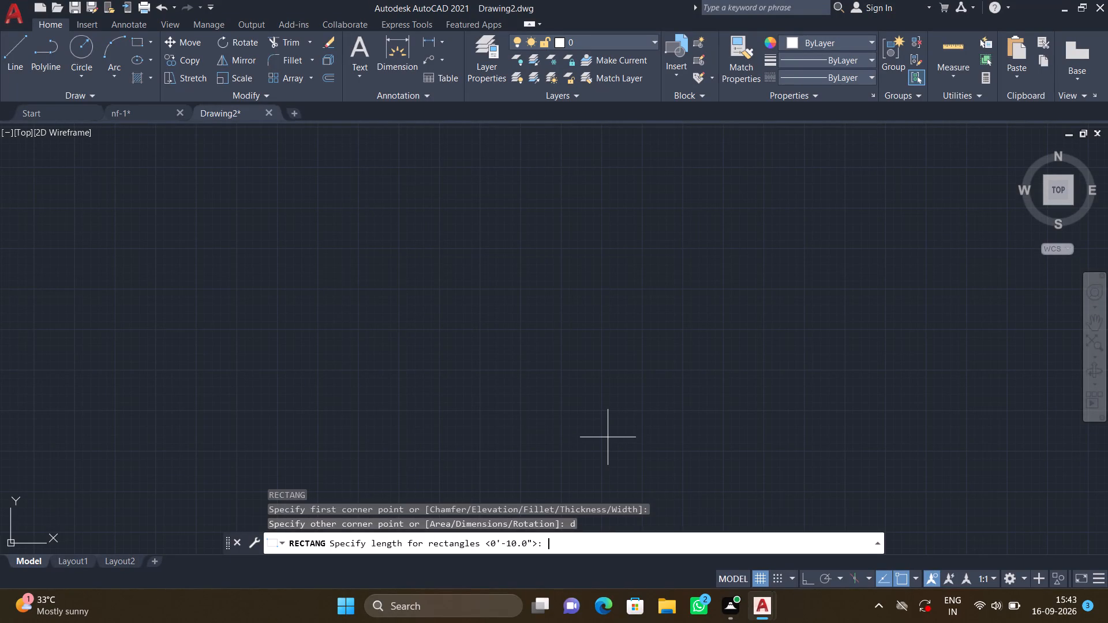
pyautogui.write("27'")
pyautogui.press('Return')
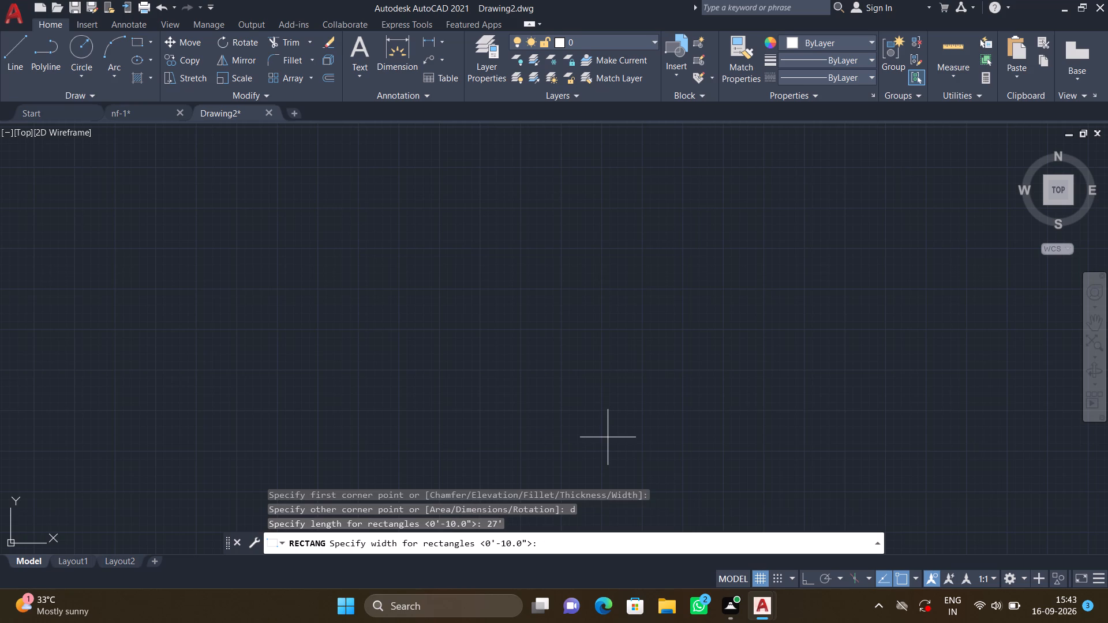
pyautogui.write("30'")
pyautogui.press('Return')
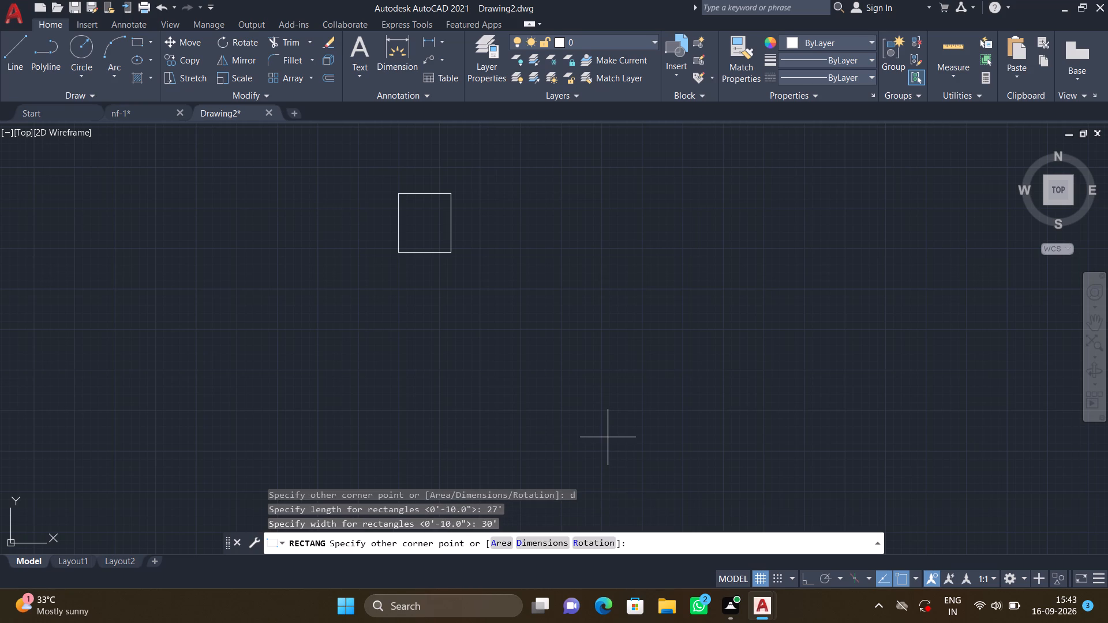
pyautogui.press('Return')
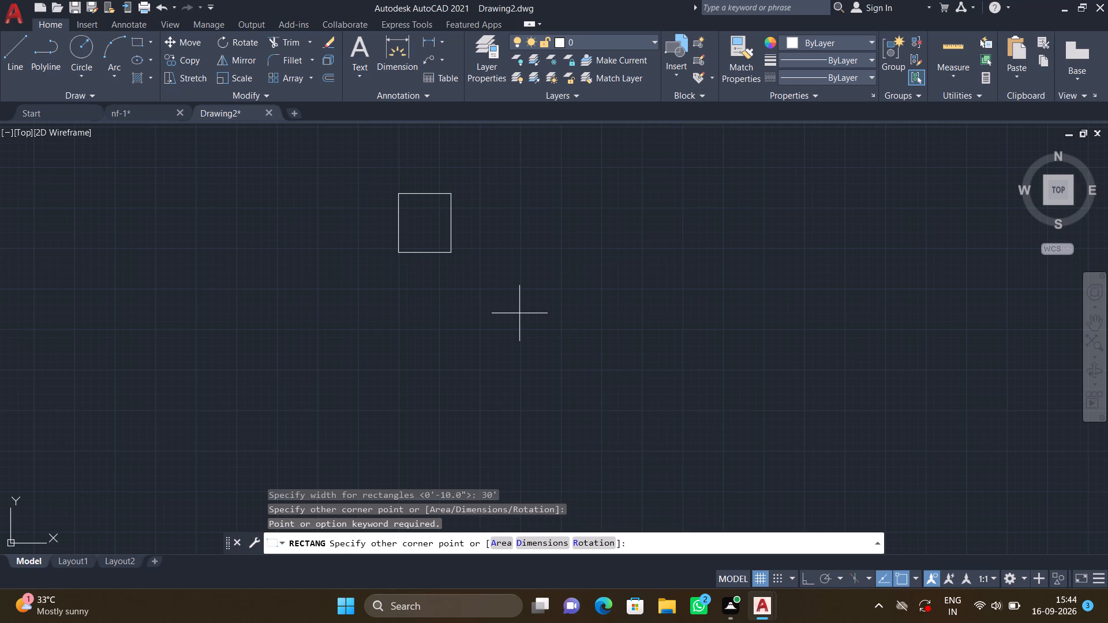
pyautogui.click(476, 257)
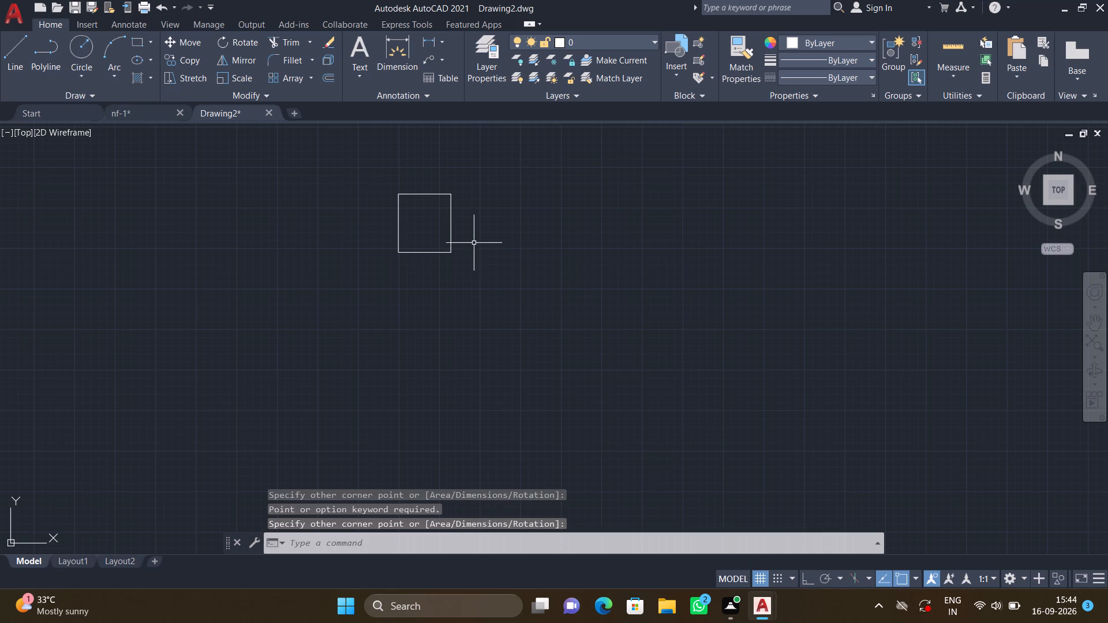
# Turn Ortho on and check the length of the rectangle's top edge with a linear dimension preview, without placing it.
pyautogui.moveTo(437, 232); pyautogui.dragTo(456, 321, button='middle')
pyautogui.scroll(2, 433, 305)
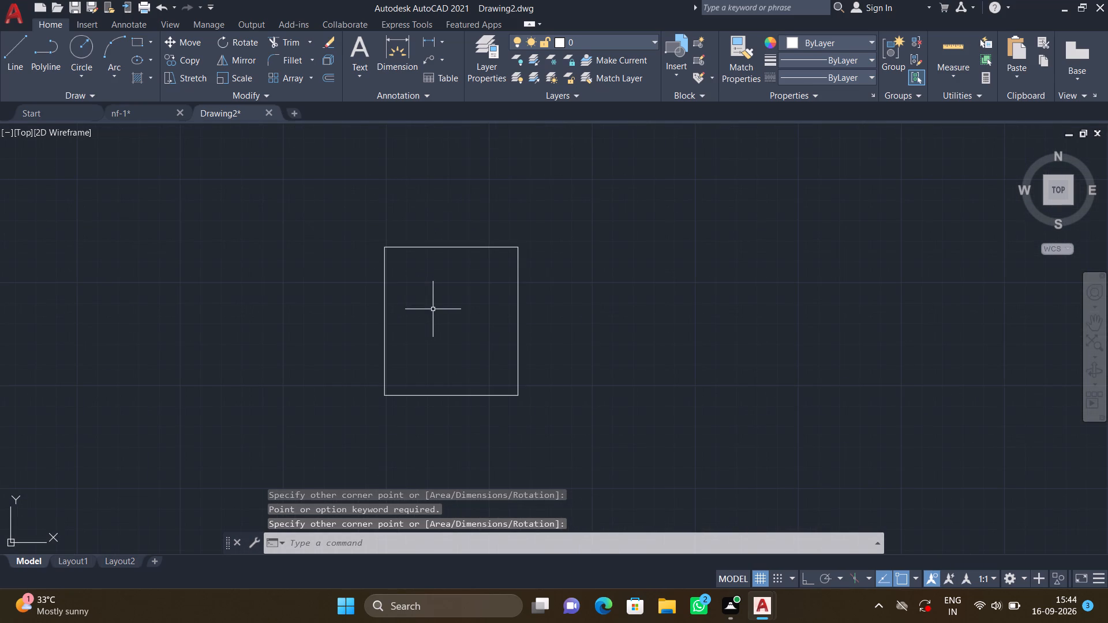
pyautogui.click(446, 39)
pyautogui.click(452, 62)
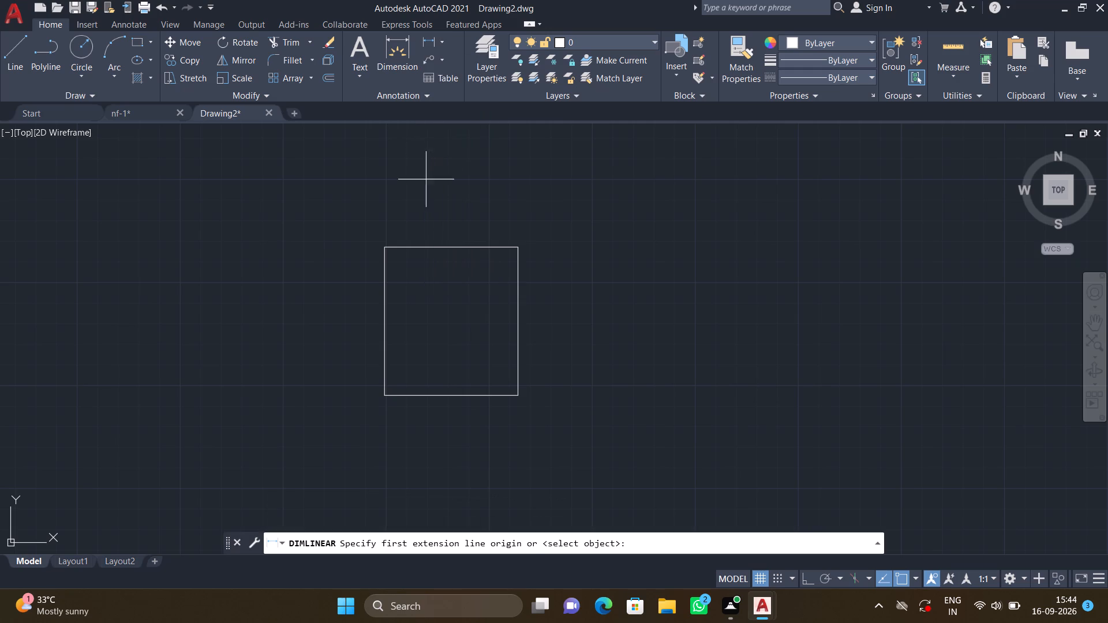
pyautogui.scroll(2, 391, 237)
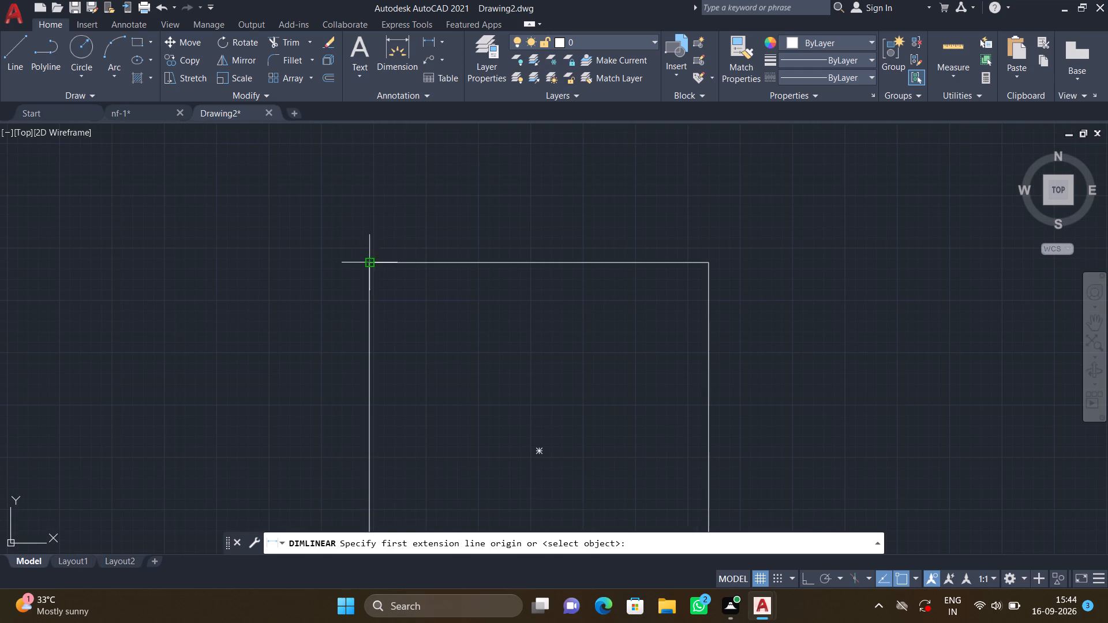
pyautogui.press('F8')
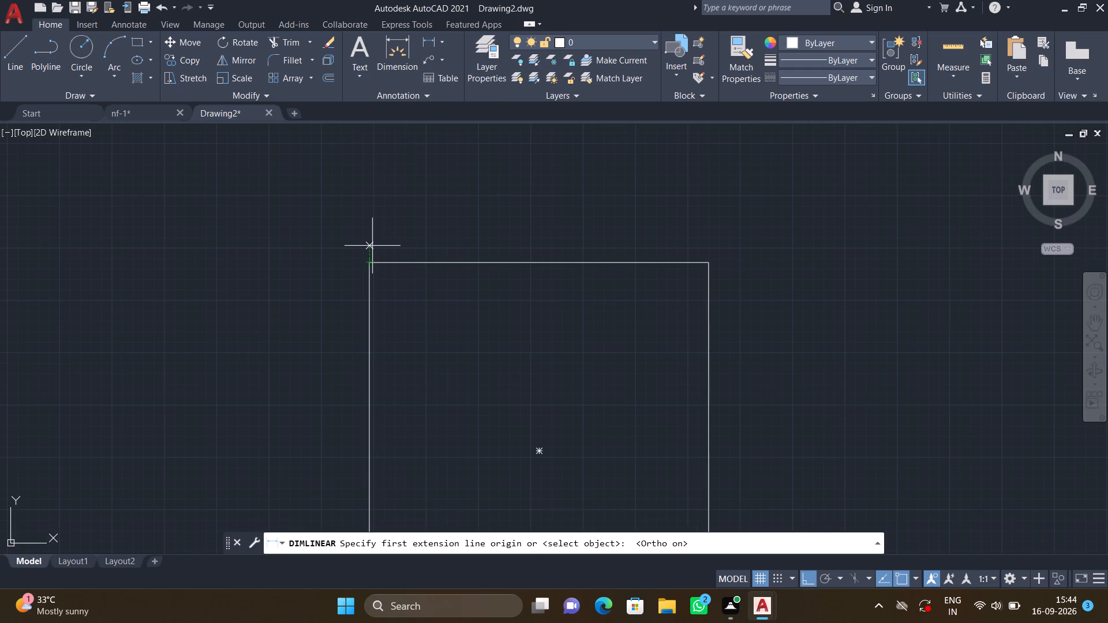
pyautogui.click(368, 259)
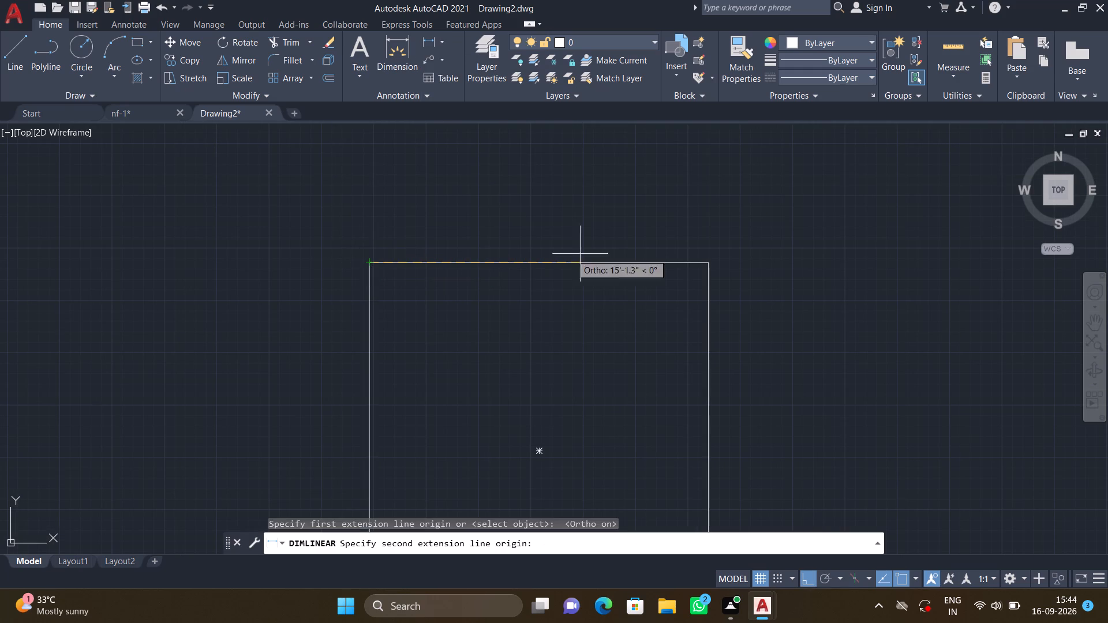
pyautogui.click(710, 262)
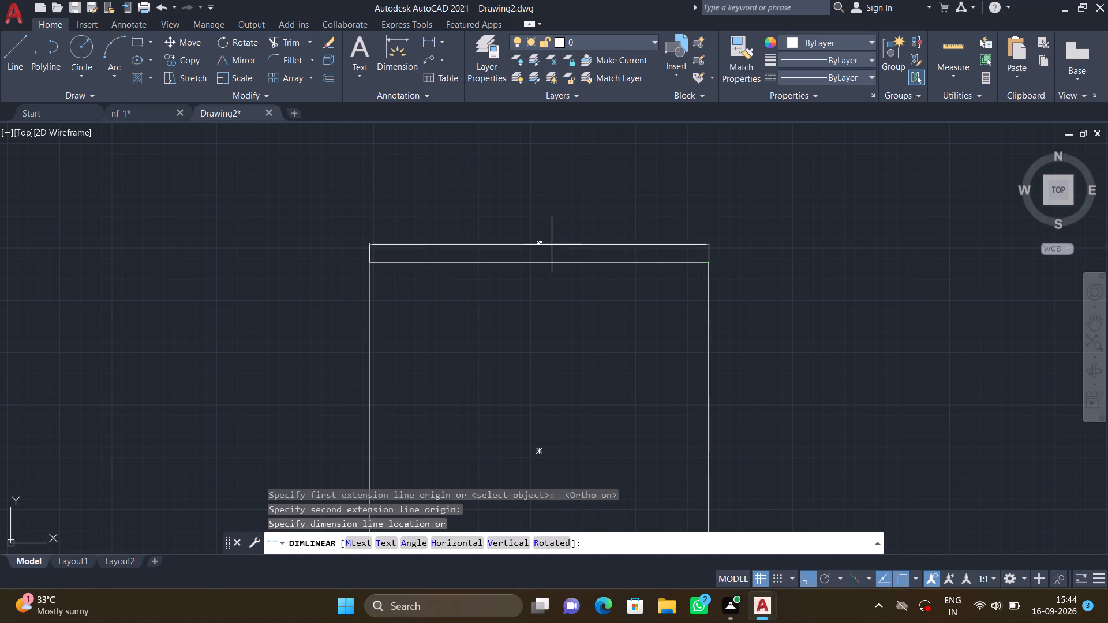
pyautogui.scroll(4, 546, 236)
pyautogui.scroll(-2, 546, 235)
pyautogui.press('Escape')
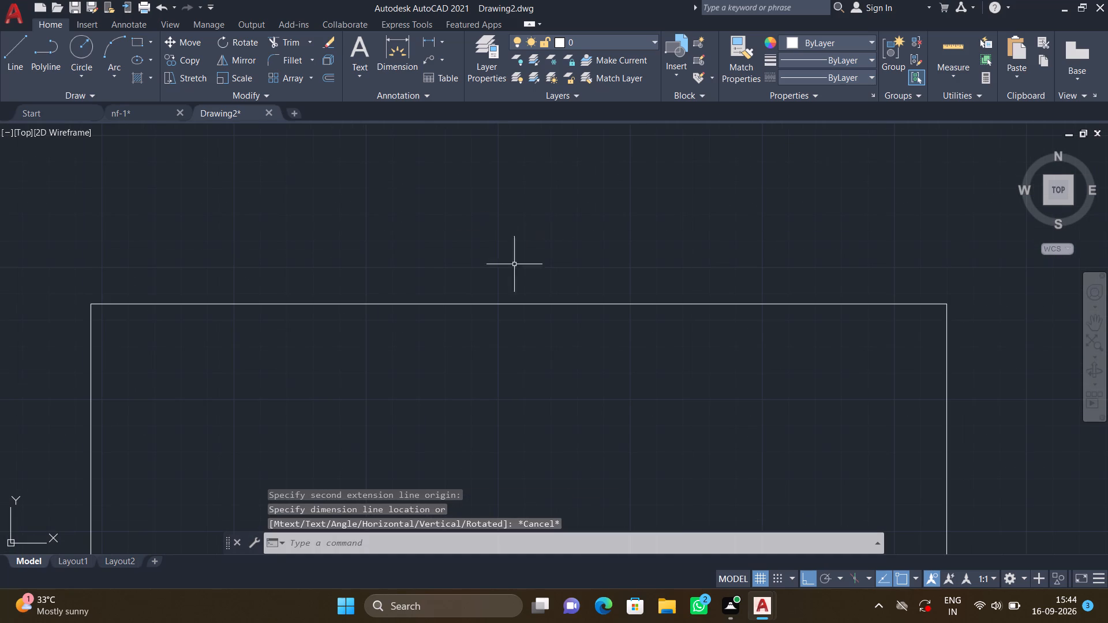
# Check the length of the rectangle's left edge with a linear dimension preview, without placing it.
pyautogui.scroll(-3, 488, 296)
pyautogui.moveTo(471, 355); pyautogui.dragTo(481, 233, button='middle')
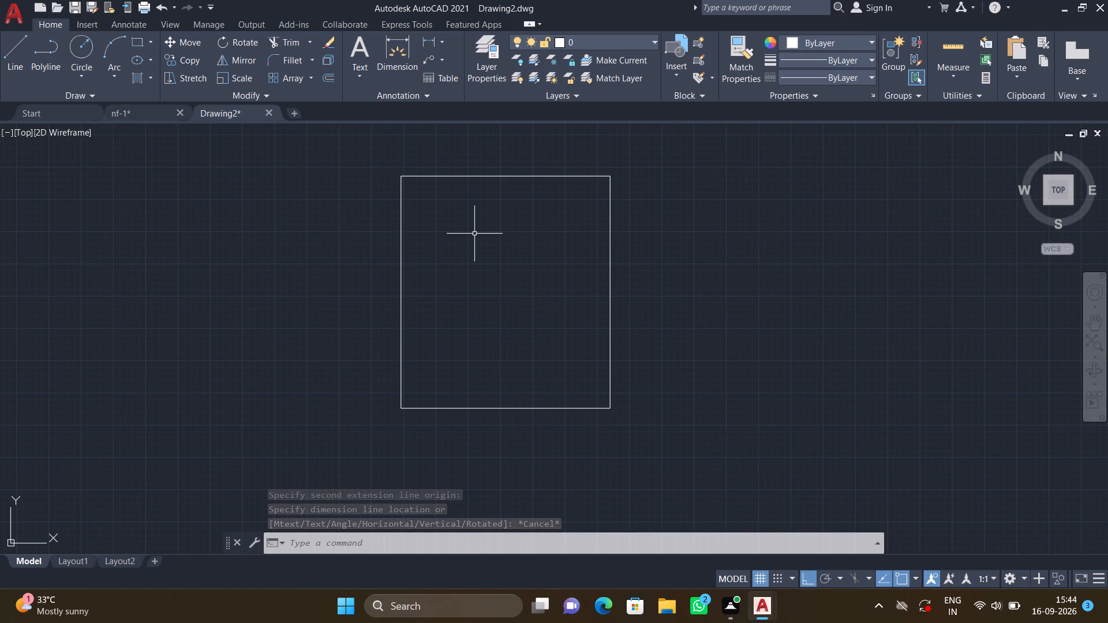
pyautogui.press('space')
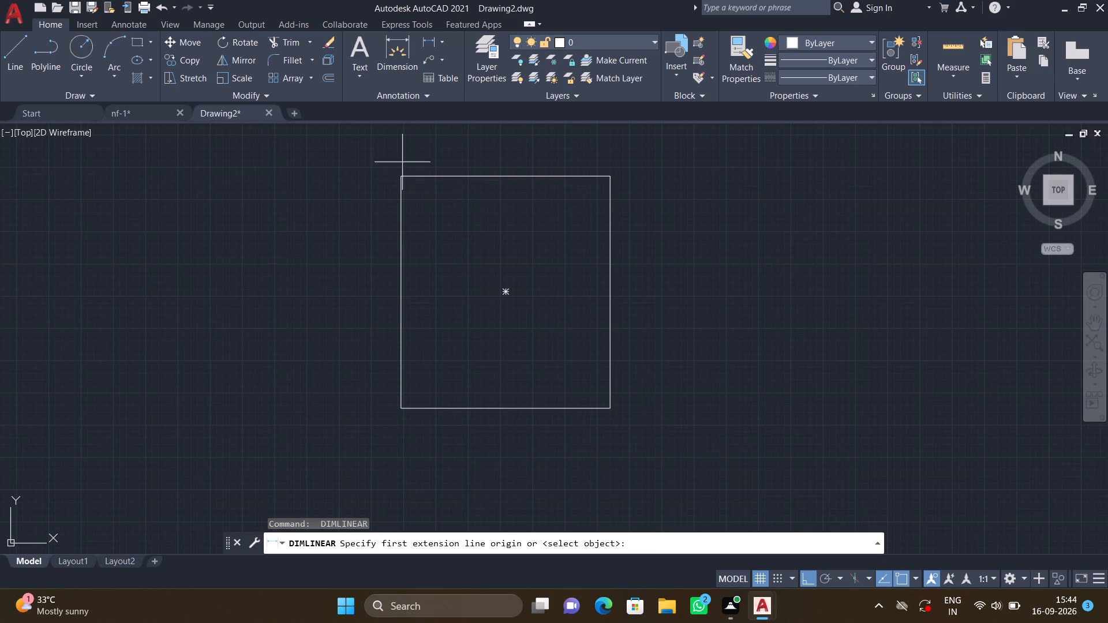
pyautogui.click(399, 175)
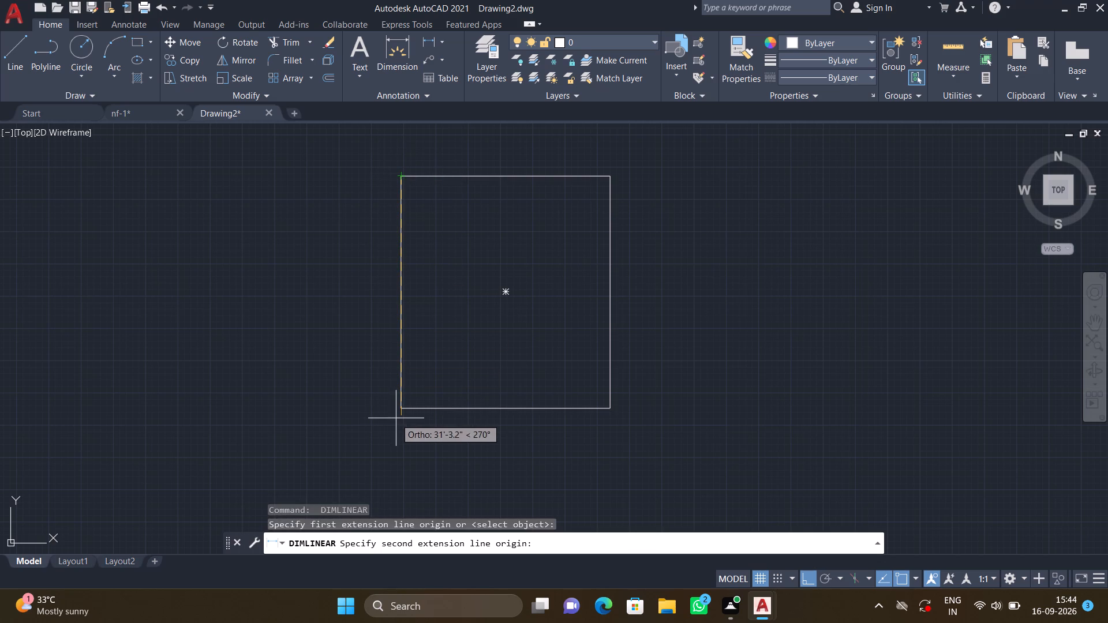
pyautogui.click(401, 409)
pyautogui.scroll(4, 374, 294)
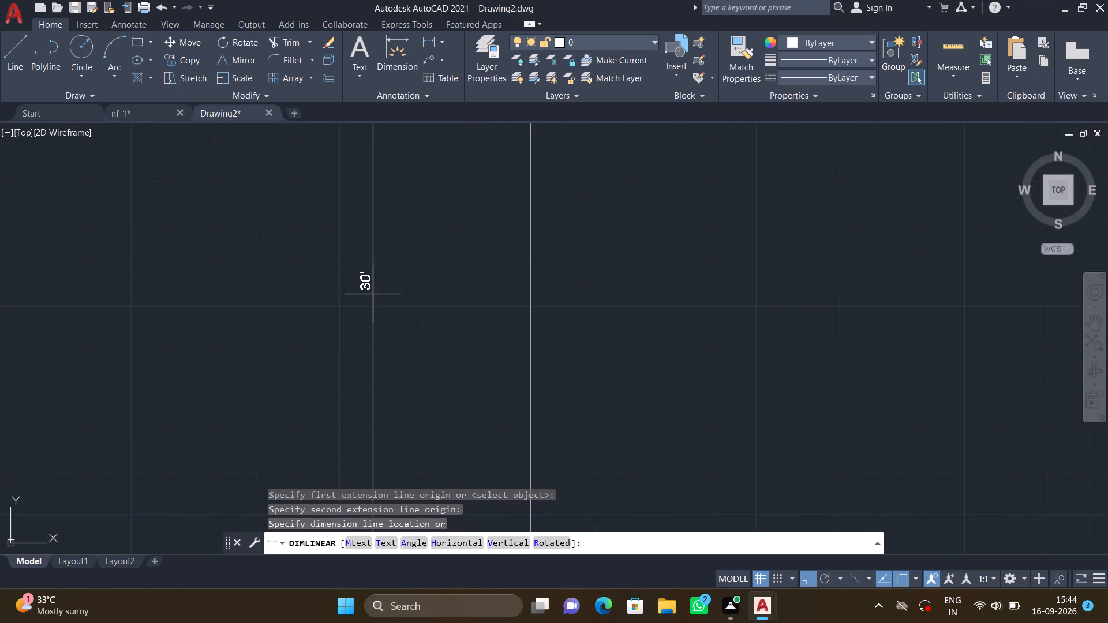
pyautogui.press('Escape')
# Offset the rectangle 9" inward to form the inner face of the outer walls.
pyautogui.scroll(-4, 375, 294)
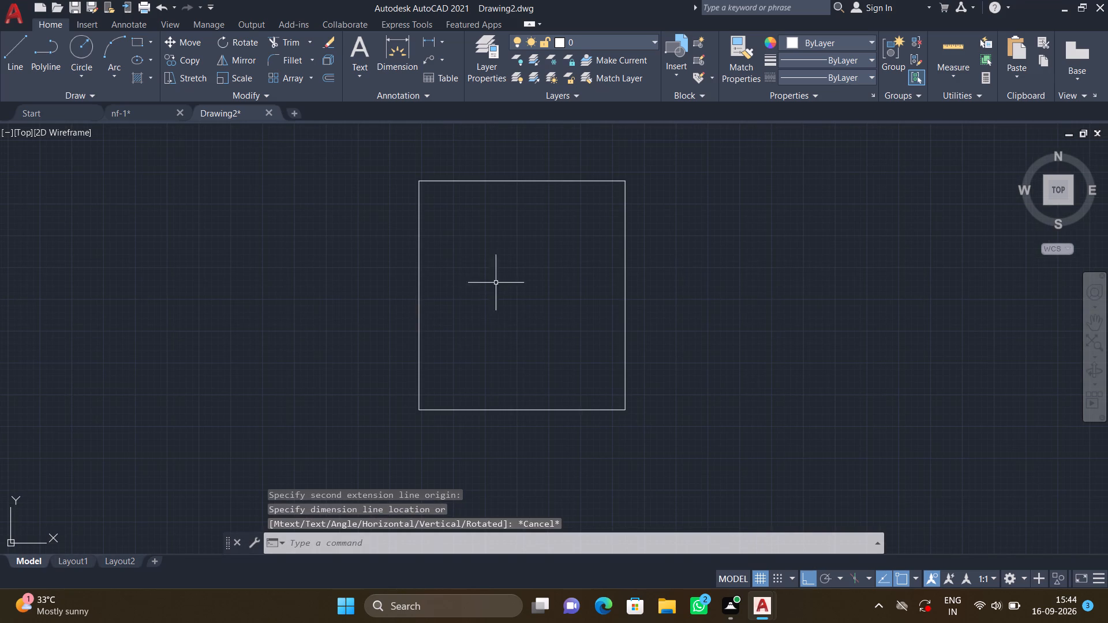
pyautogui.press('o')
pyautogui.press('Return')
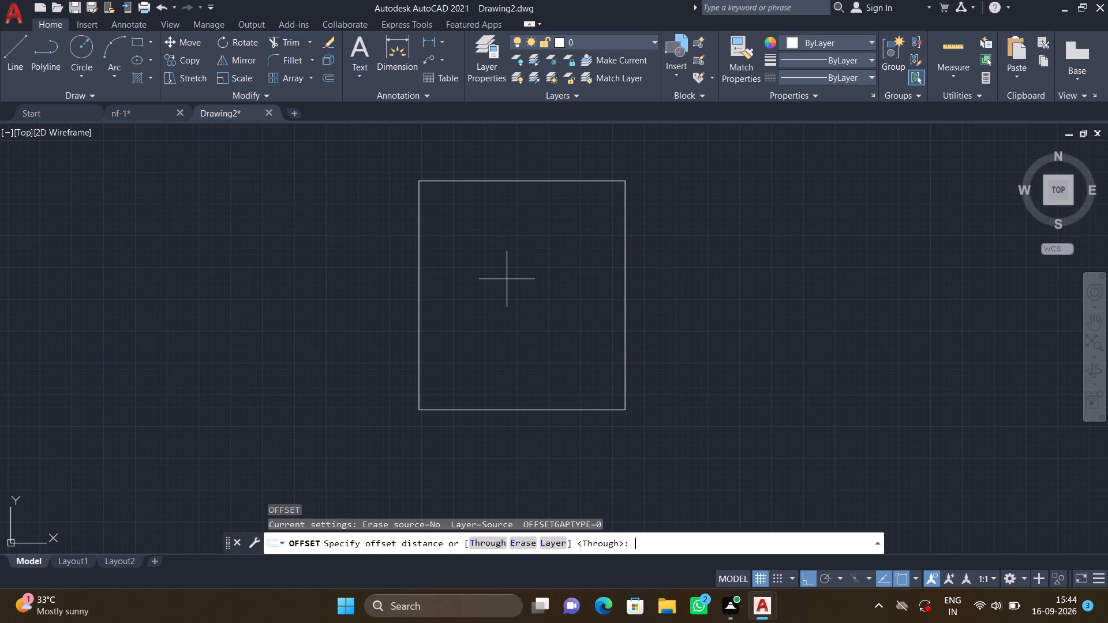
pyautogui.write('9"')
pyautogui.press('Return')
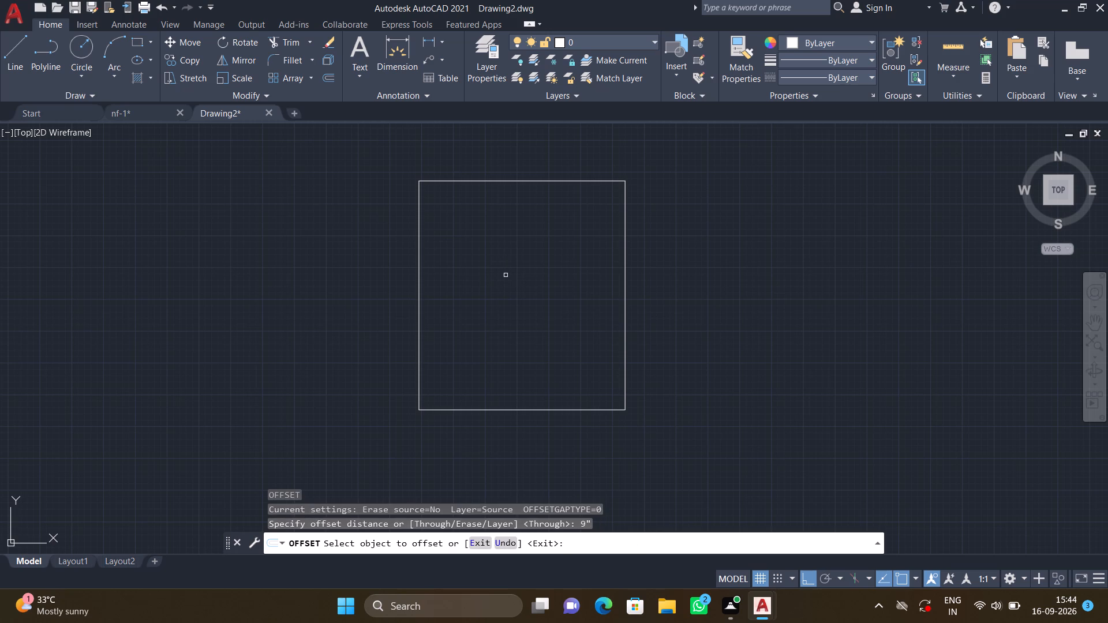
pyautogui.click(504, 181)
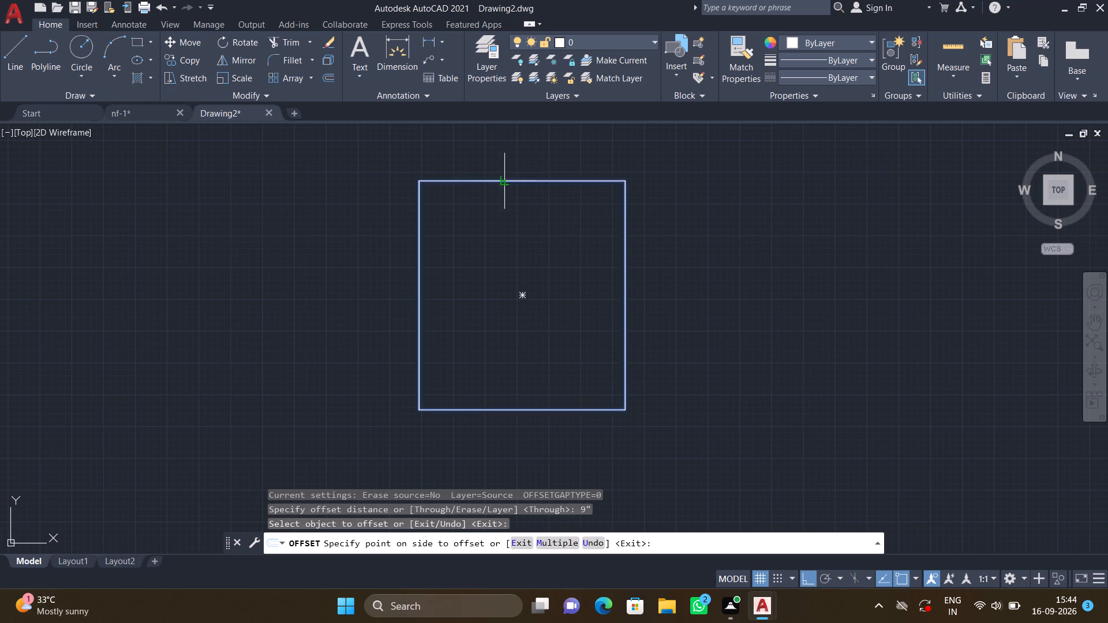
pyautogui.click(507, 216)
pyautogui.press('Return')
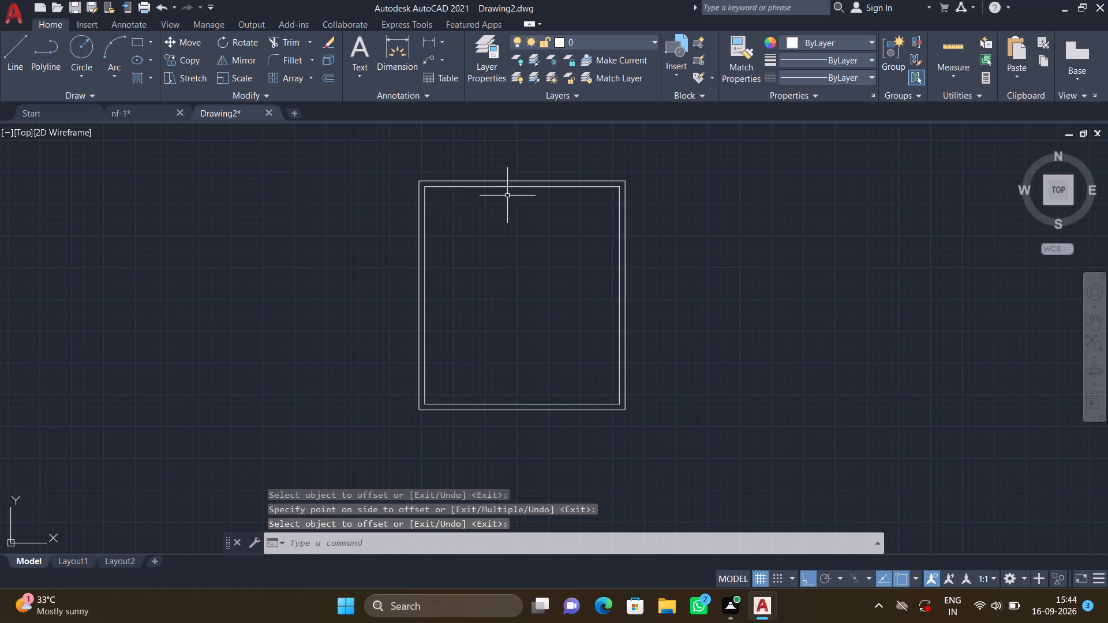
# Explode the inner and outer rectangles into separate lines.
pyautogui.scroll(2, 484, 187)
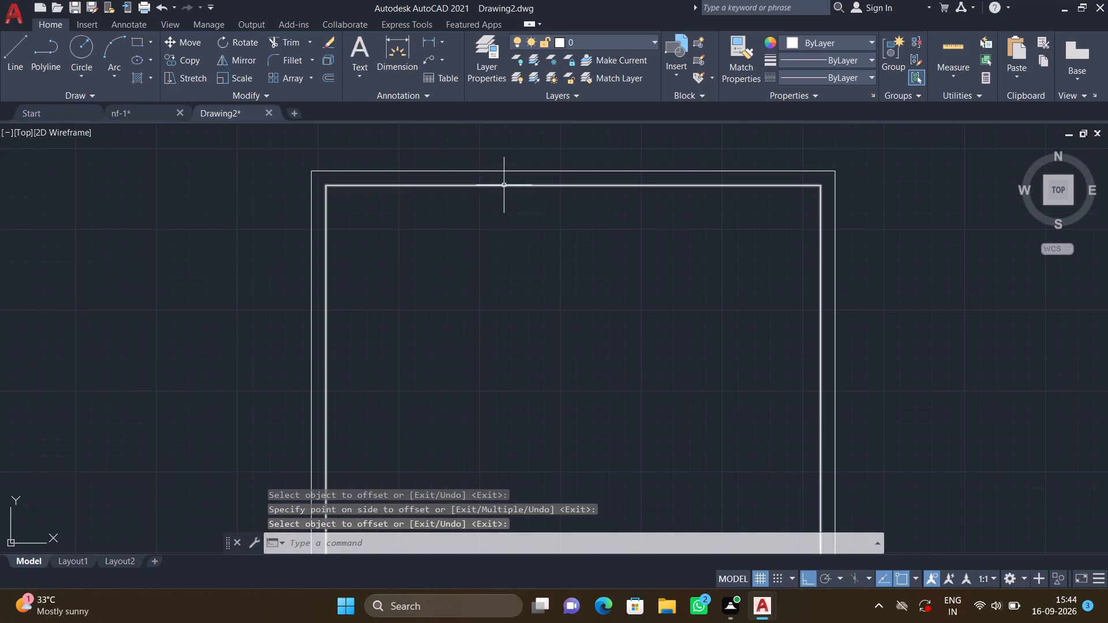
pyautogui.click(504, 184)
pyautogui.press('x')
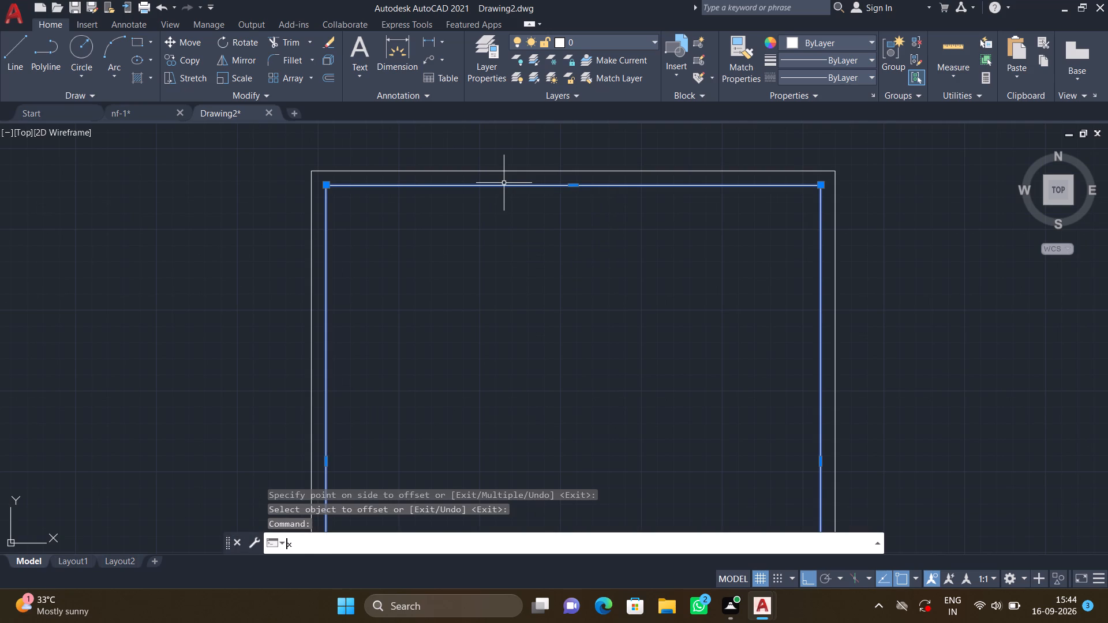
pyautogui.press('Return')
pyautogui.click(506, 170)
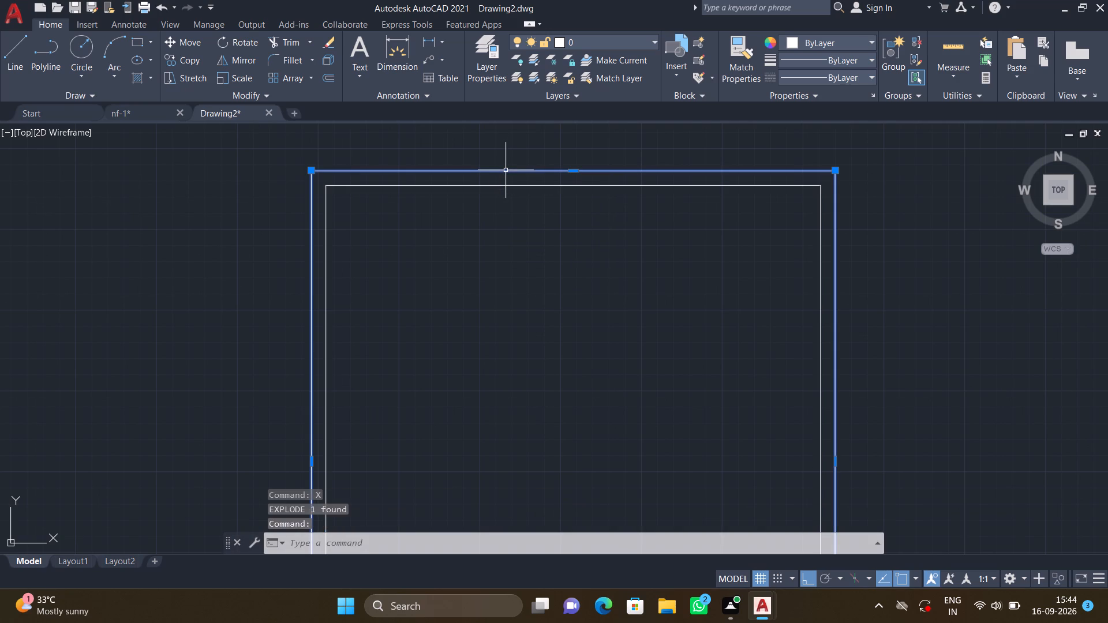
pyautogui.press('x')
pyautogui.press('Return')
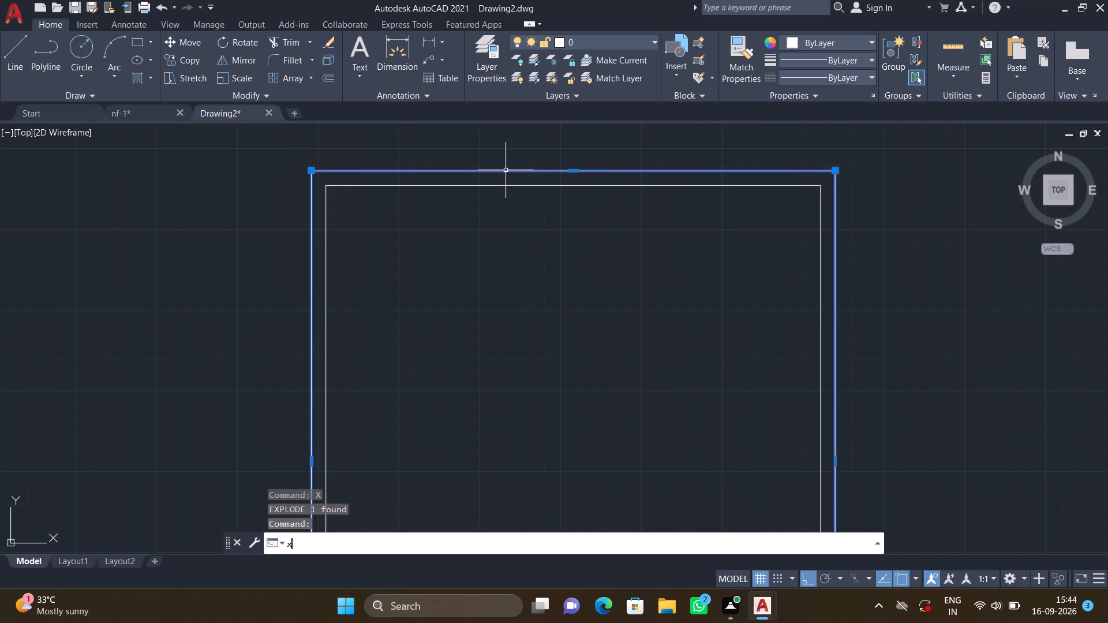
# Offset the left inner wall line 7'0" toward the inside of the plan.
pyautogui.scroll(-1, 505, 175)
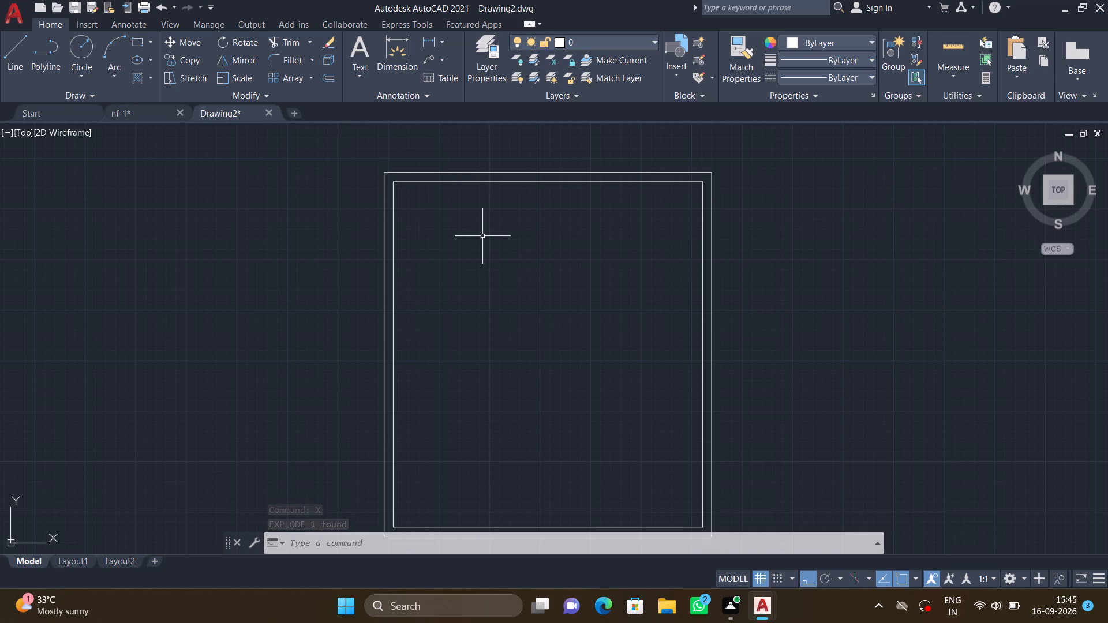
pyautogui.press('o')
pyautogui.press('Return')
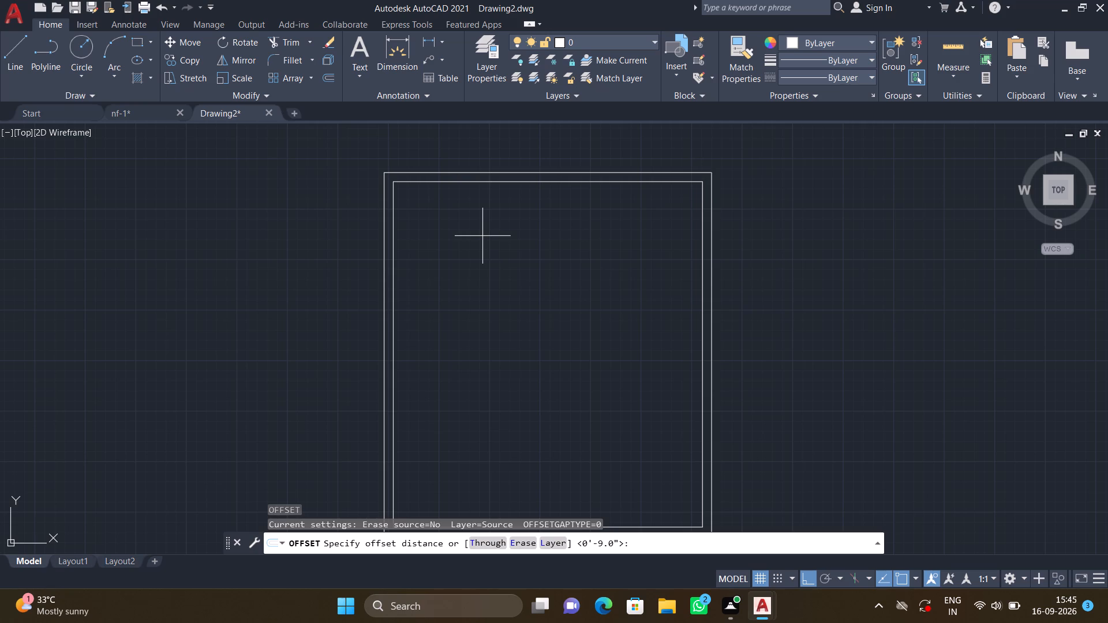
pyautogui.write("7'")
pyautogui.write('0"')
pyautogui.press('Return')
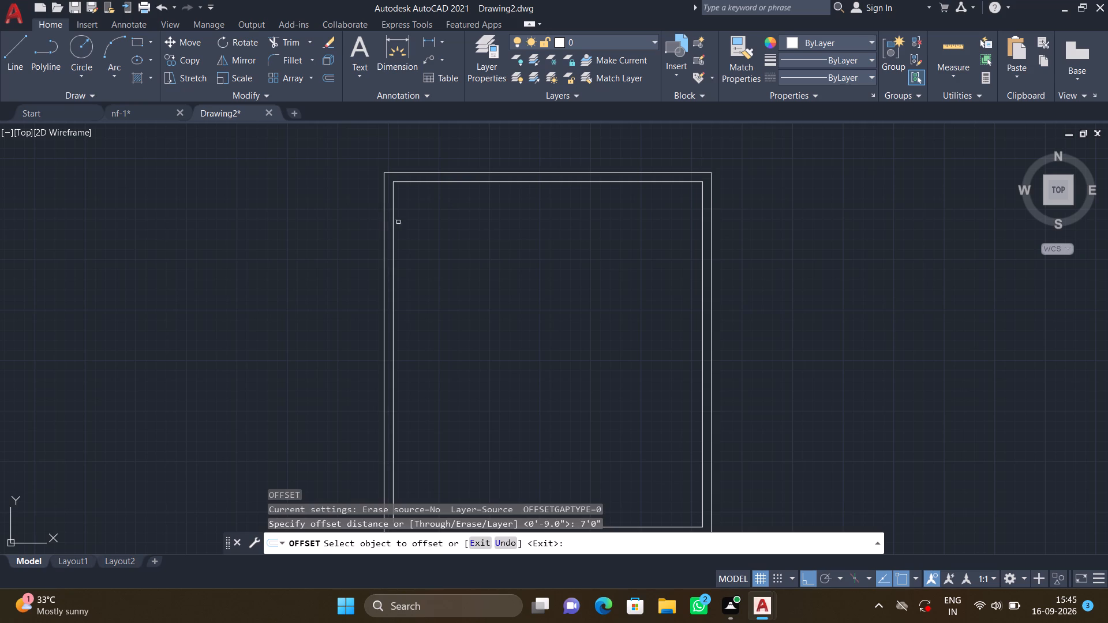
pyautogui.click(394, 221)
pyautogui.click(486, 246)
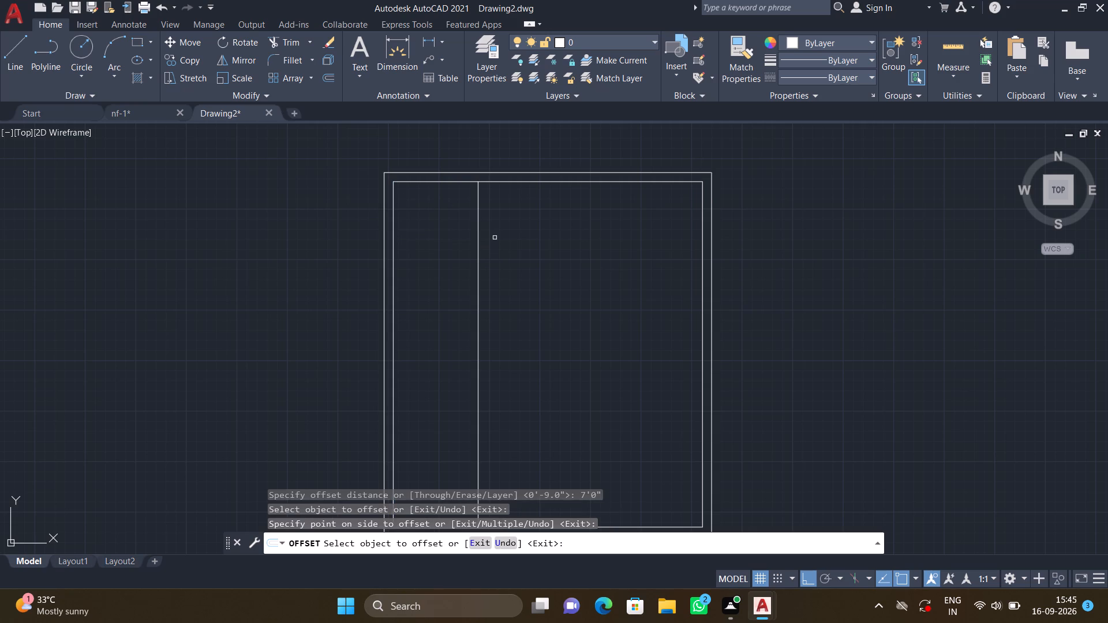
pyautogui.press('Return')
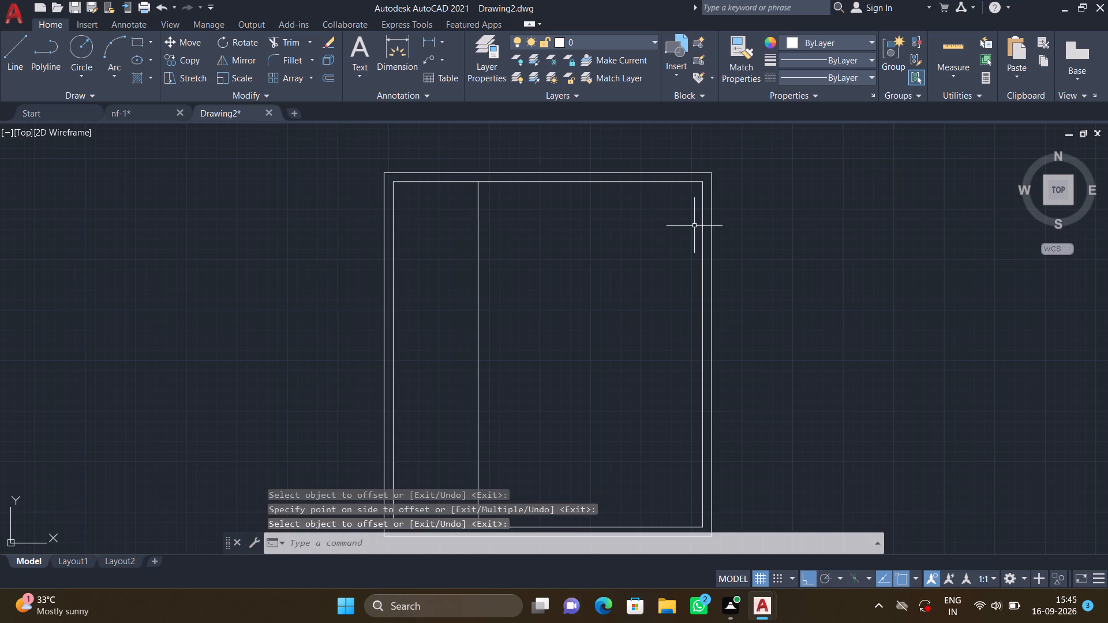
# Offset the right inner wall line 10'0" toward the inside of the plan.
pyautogui.press('o')
pyautogui.press('Return')
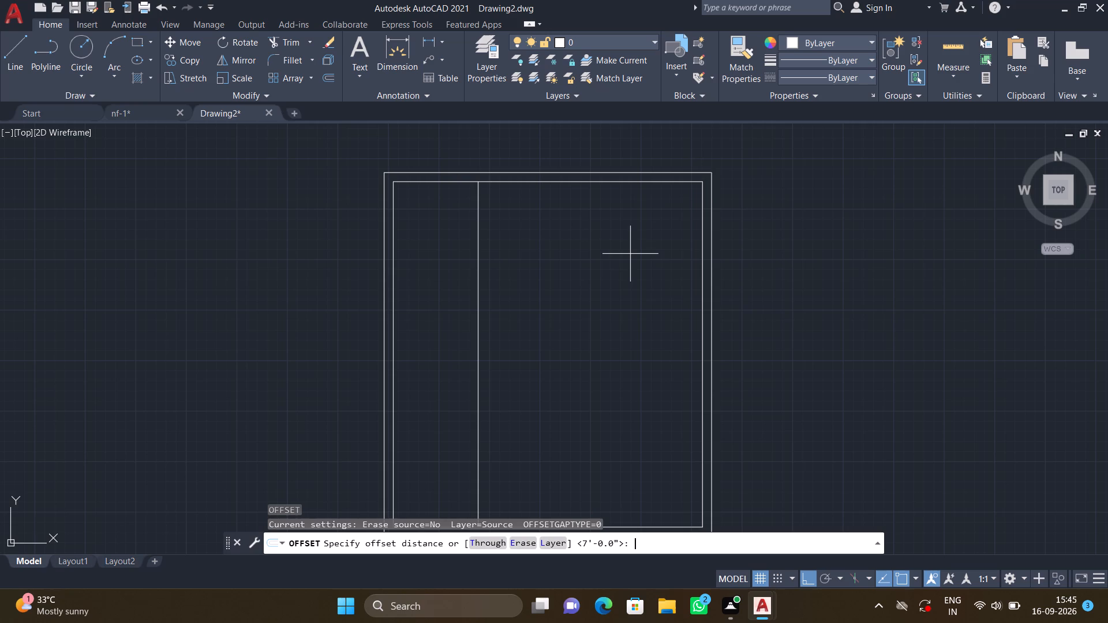
pyautogui.write("10'")
pyautogui.write('0"')
pyautogui.press('Return')
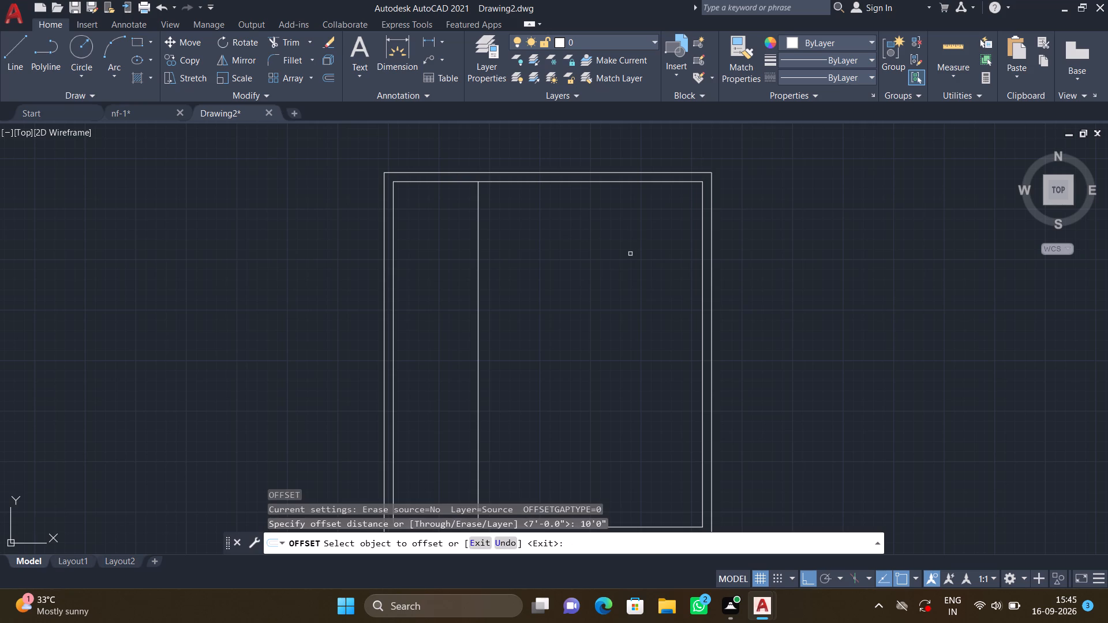
pyautogui.click(701, 252)
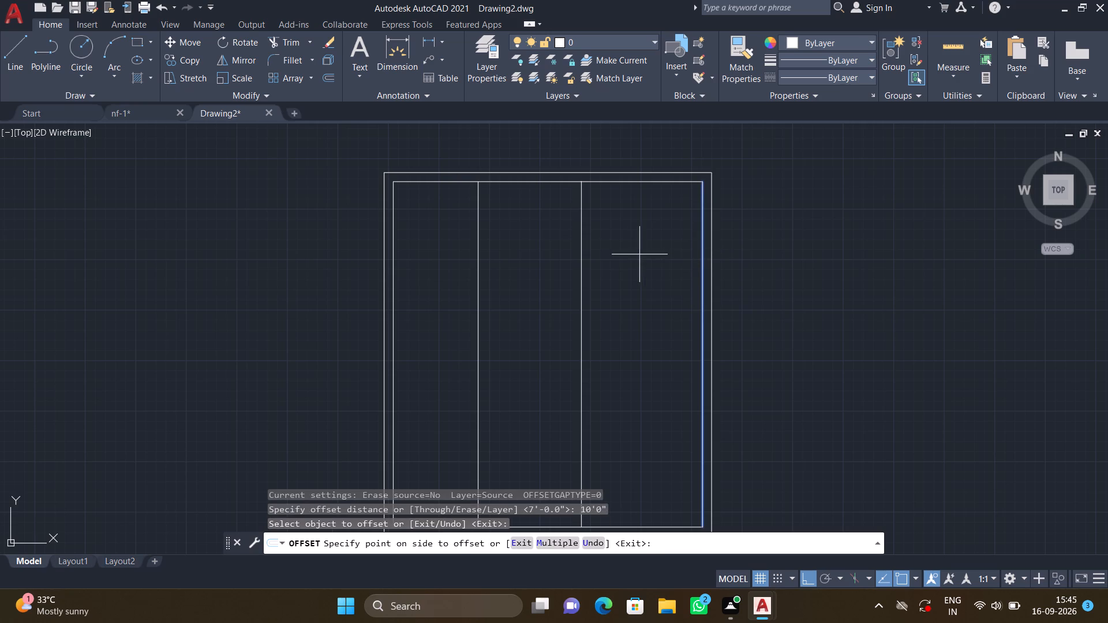
pyautogui.click(634, 255)
pyautogui.press('Return')
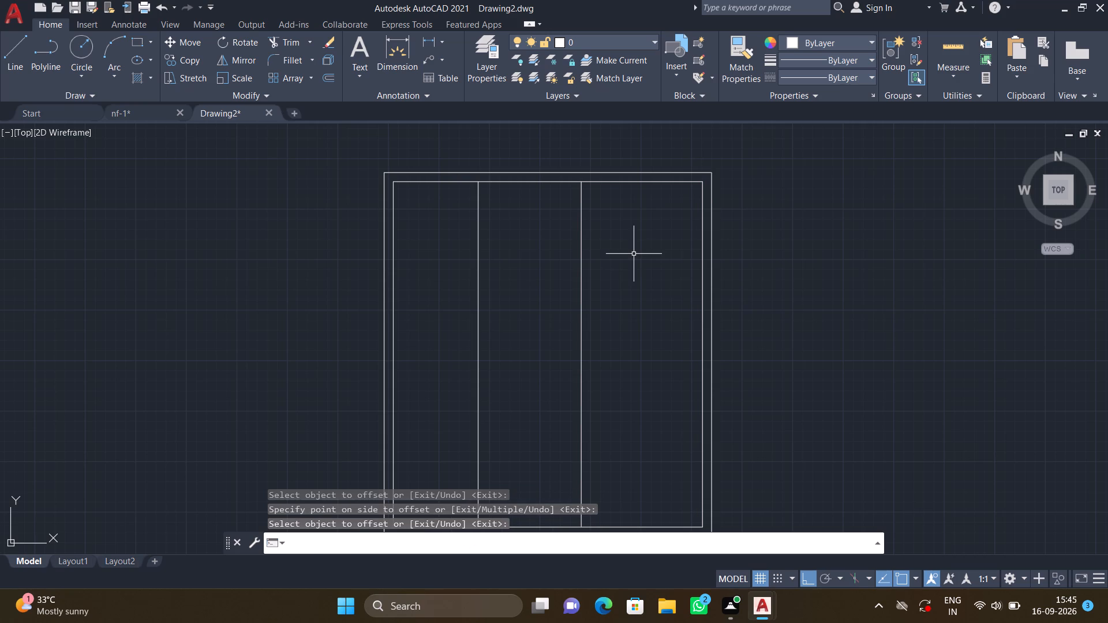
# Check the width of the middle bay between the two partition lines with a linear dimension preview, without placing it.
pyautogui.click(440, 39)
pyautogui.click(451, 64)
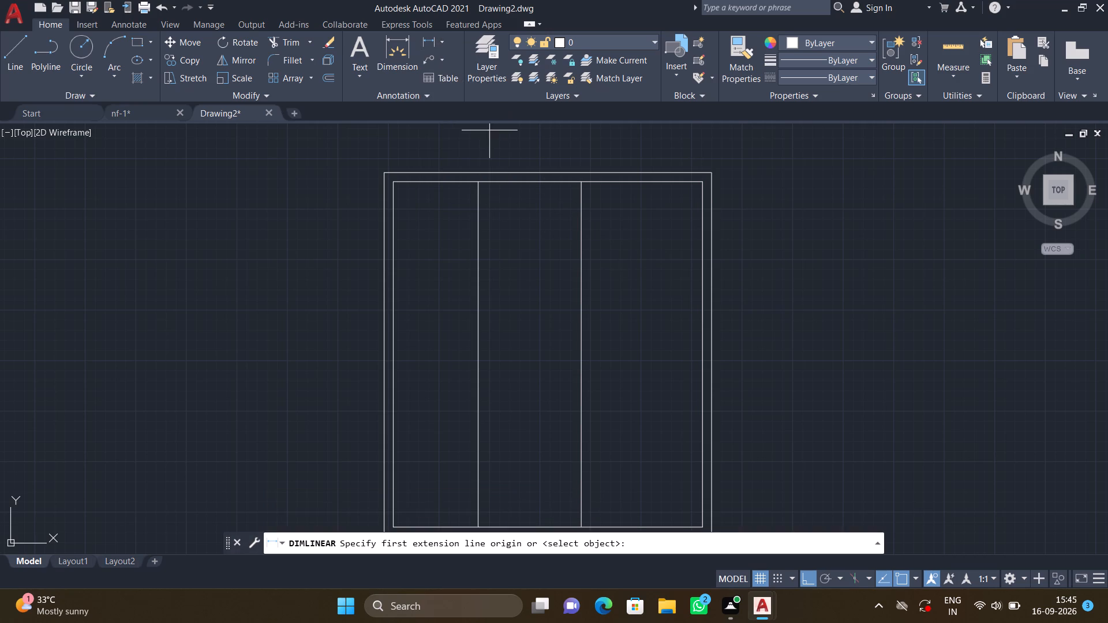
pyautogui.scroll(2, 511, 163)
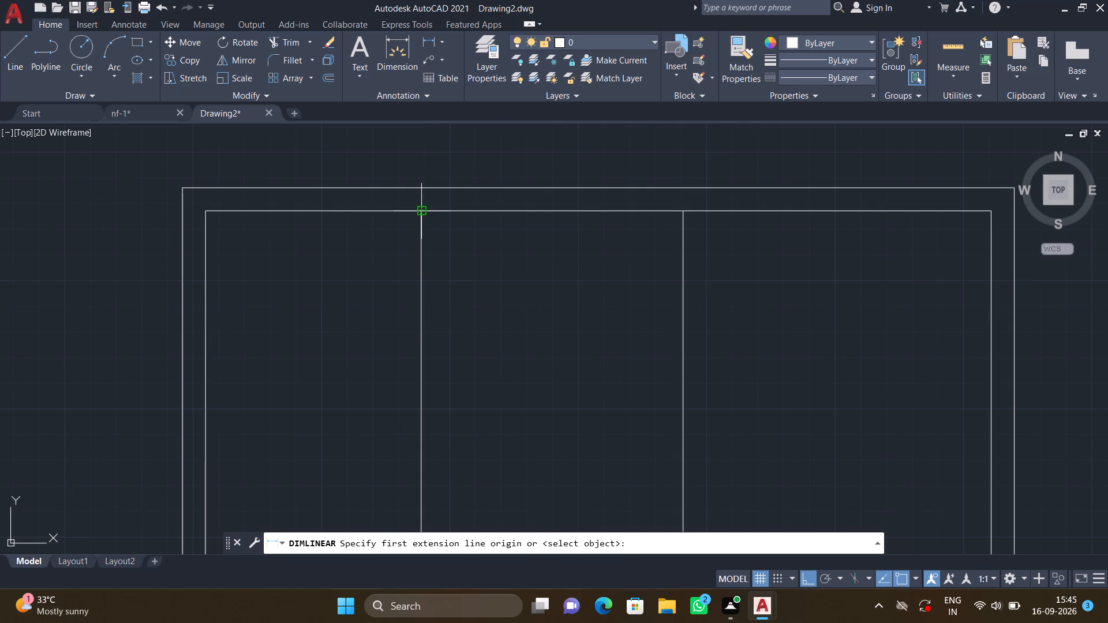
pyautogui.click(422, 209)
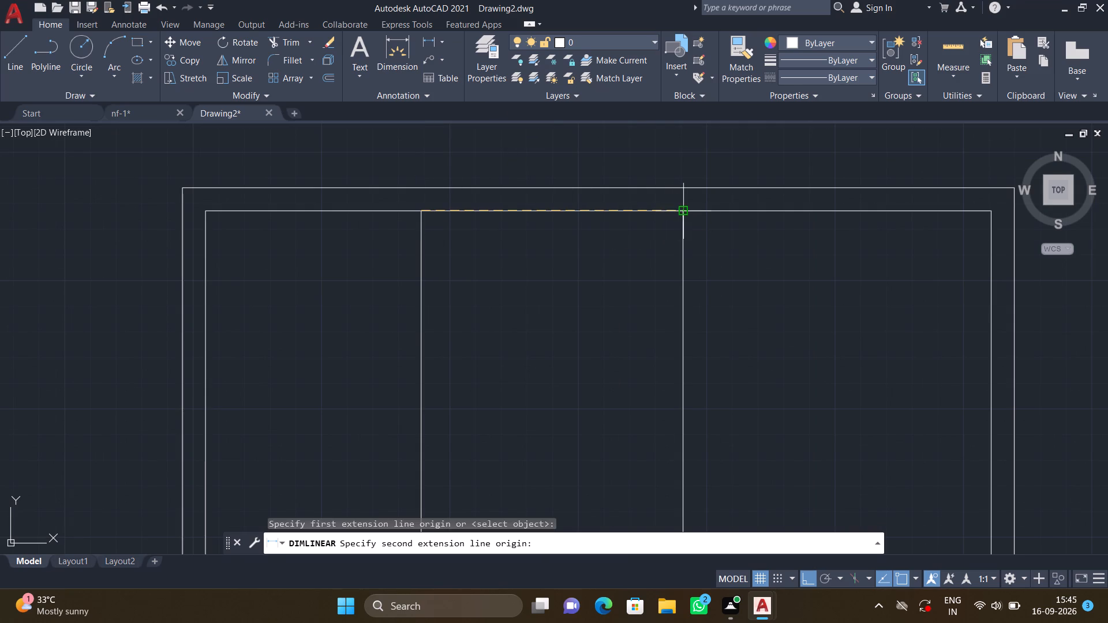
pyautogui.click(681, 212)
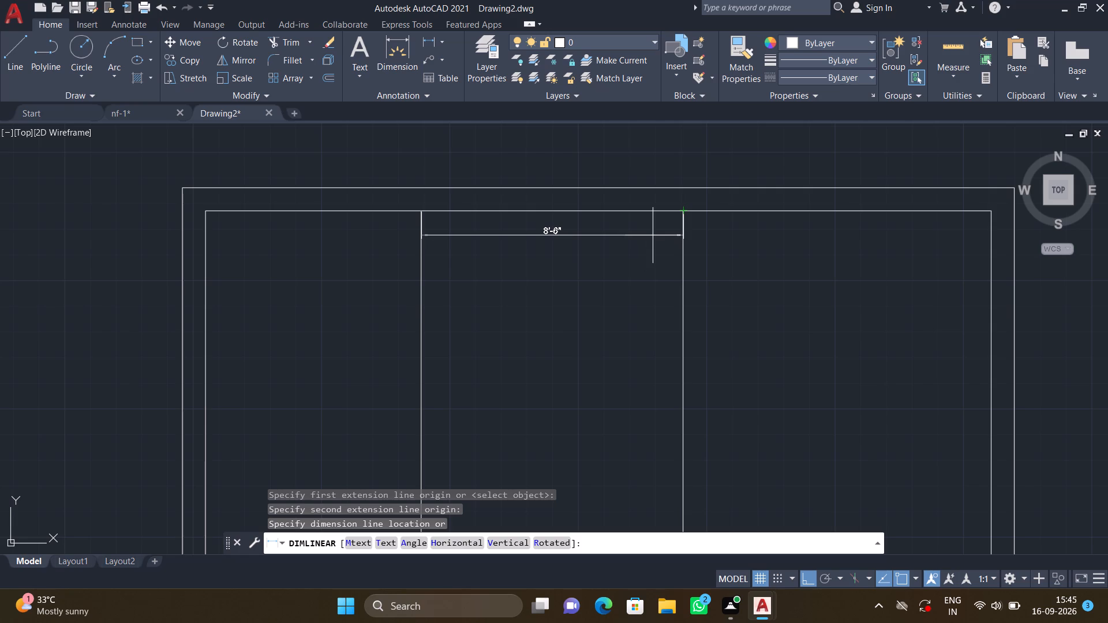
pyautogui.press('Escape')
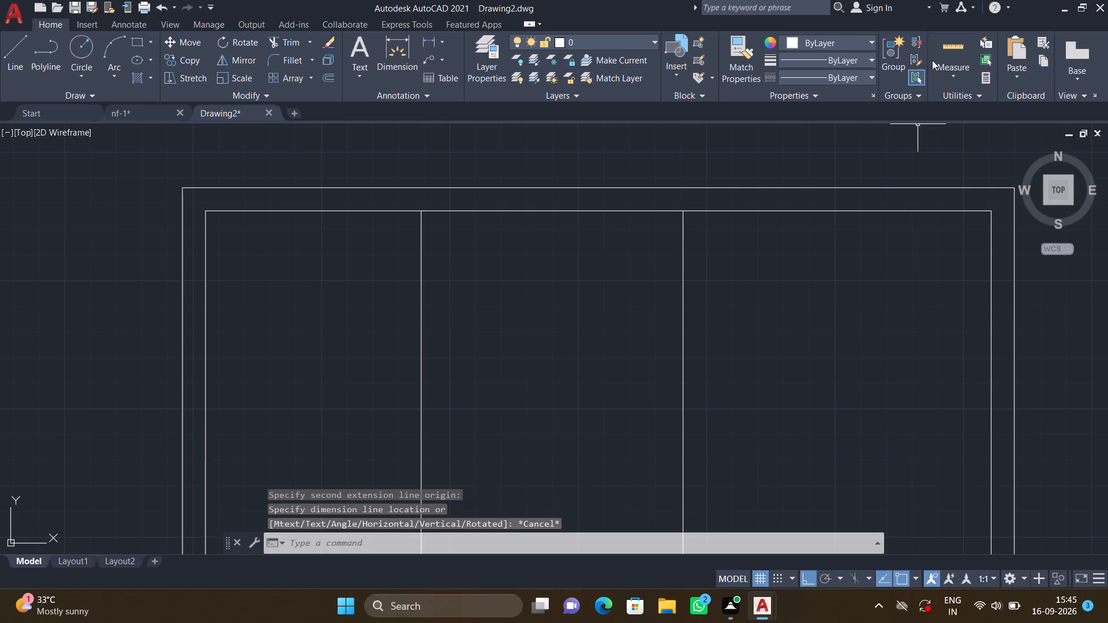
# Place a linear dimension across the left bay, from the inner wall corner to the first partition line, just below the top wall.
pyautogui.click(439, 40)
pyautogui.click(437, 59)
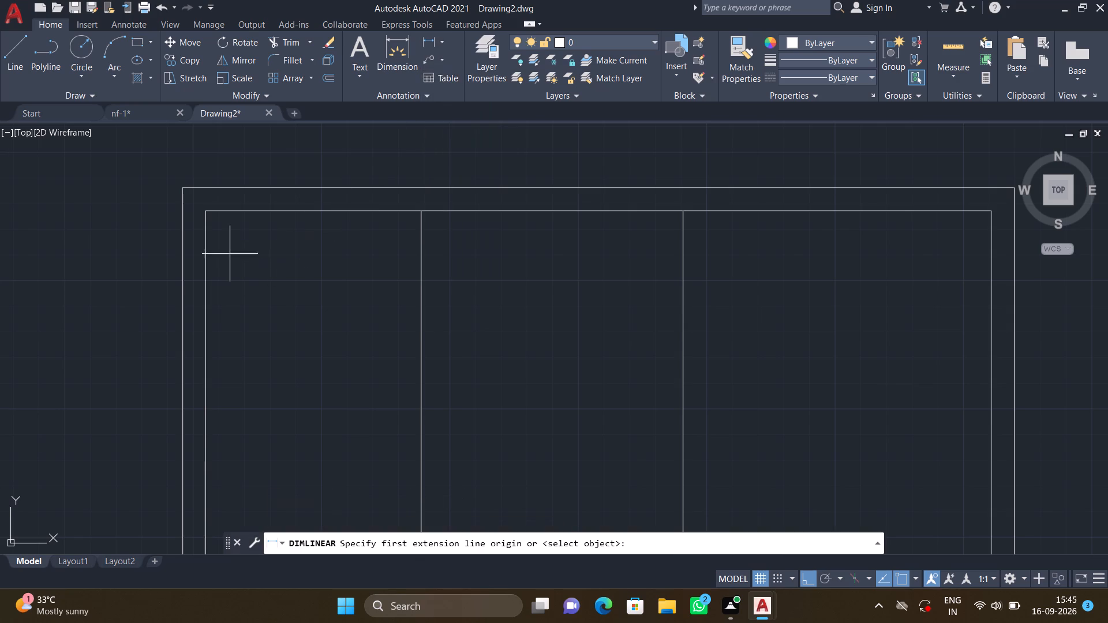
pyautogui.click(204, 210)
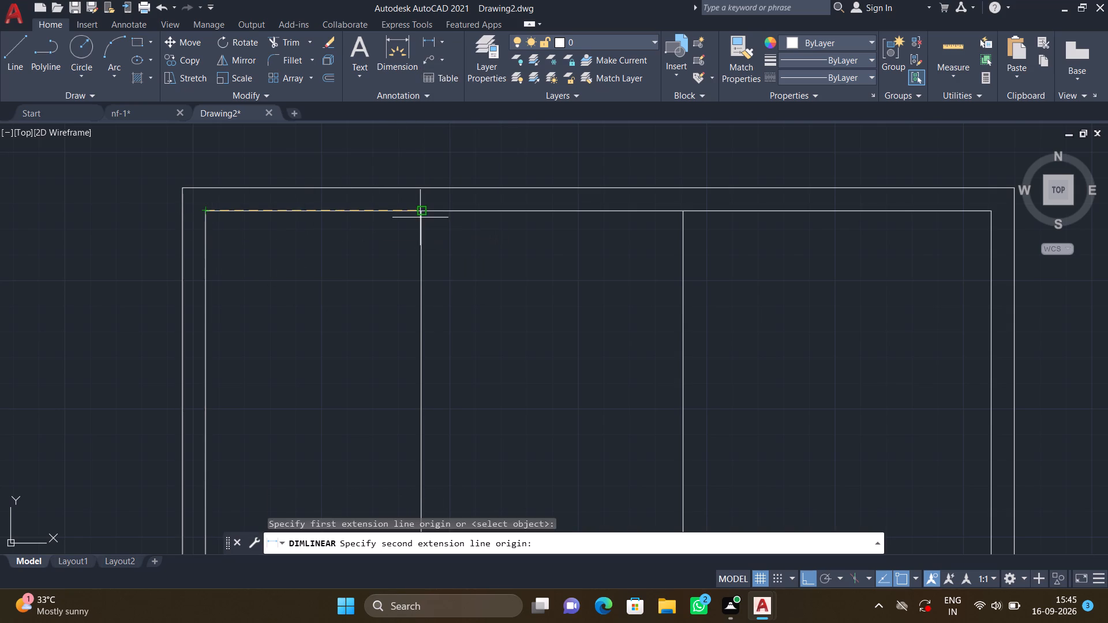
pyautogui.click(422, 211)
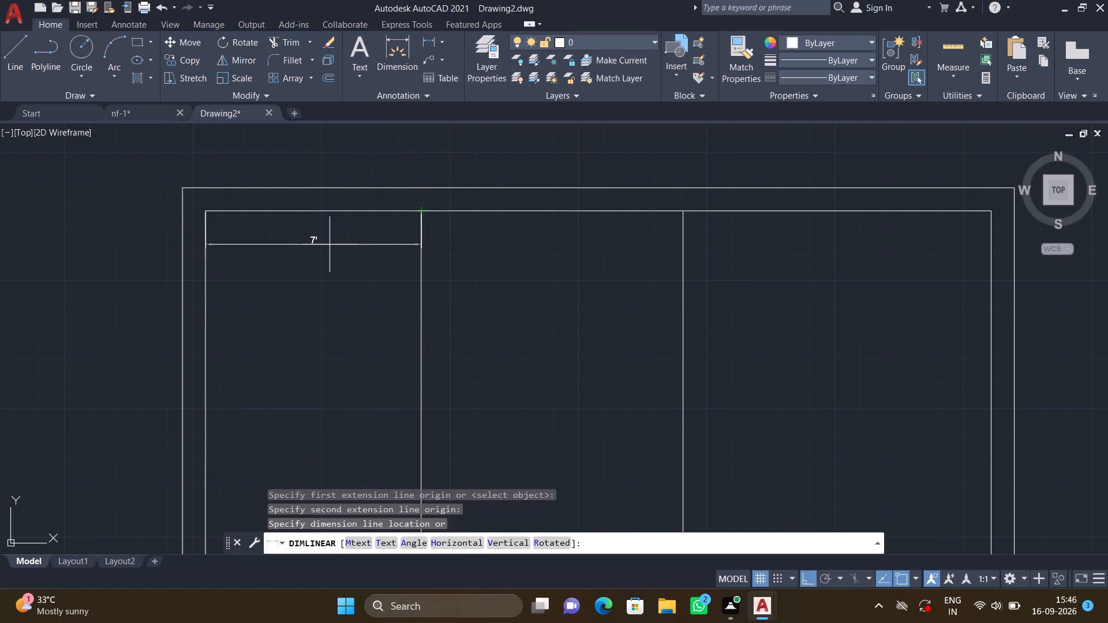
pyautogui.click(316, 263)
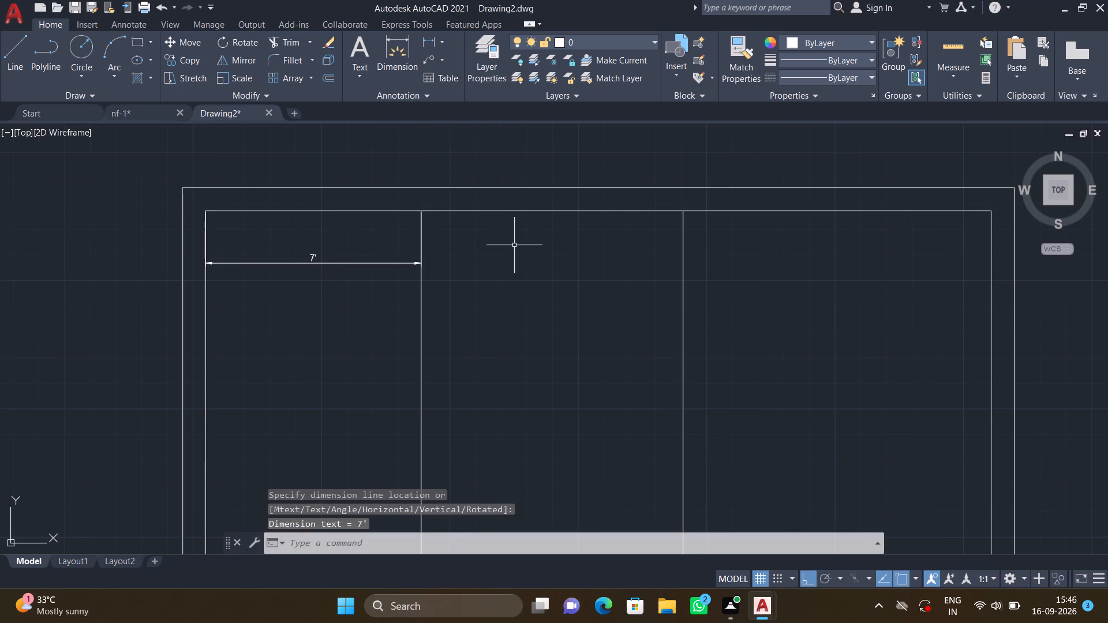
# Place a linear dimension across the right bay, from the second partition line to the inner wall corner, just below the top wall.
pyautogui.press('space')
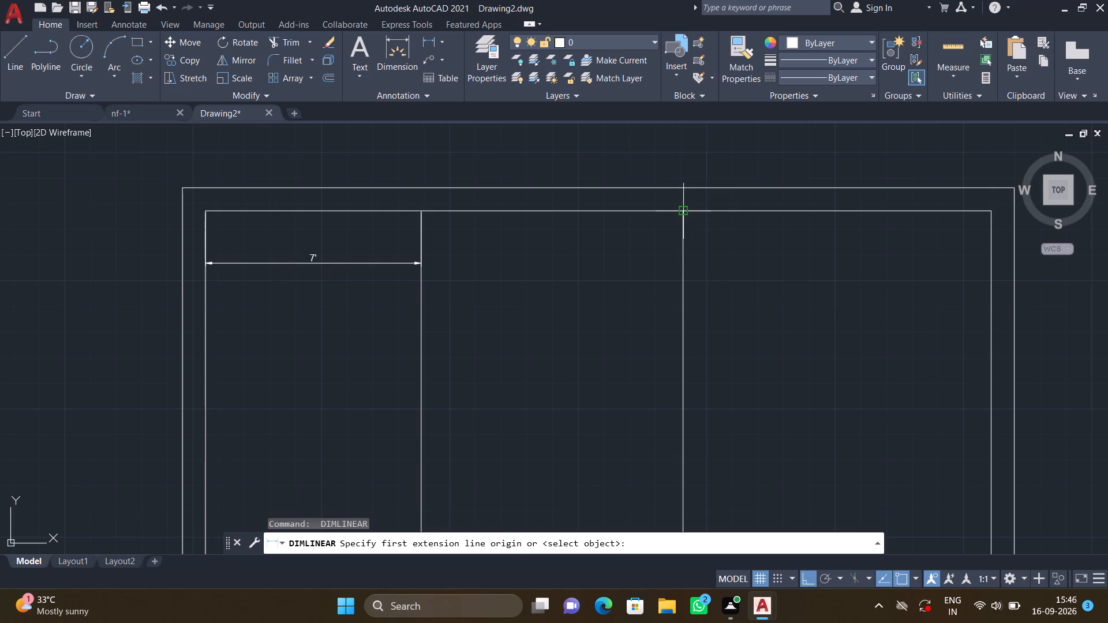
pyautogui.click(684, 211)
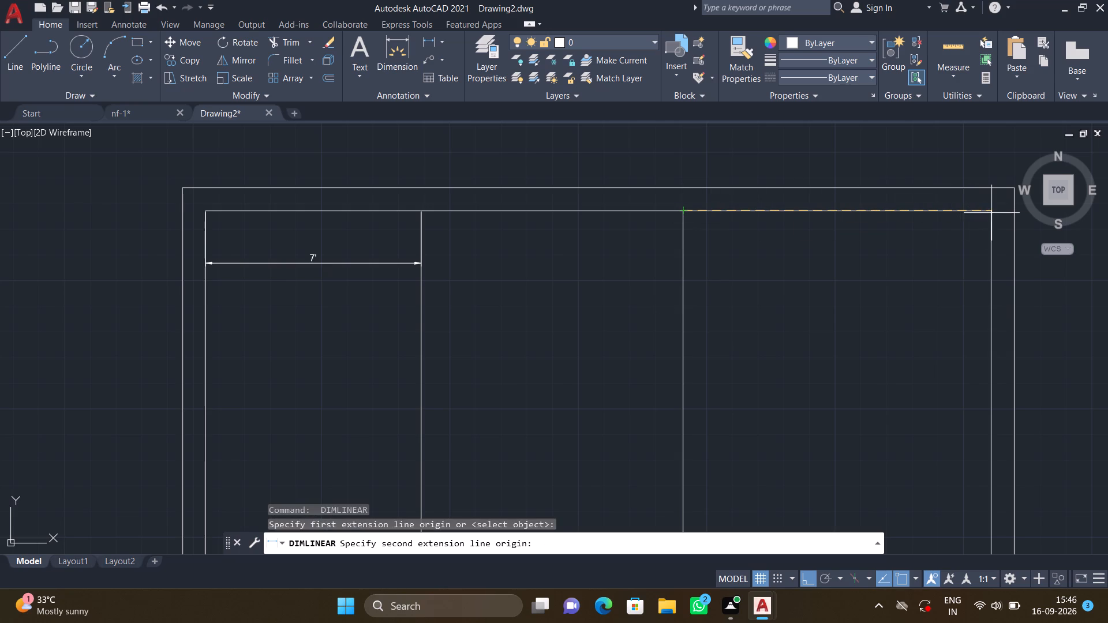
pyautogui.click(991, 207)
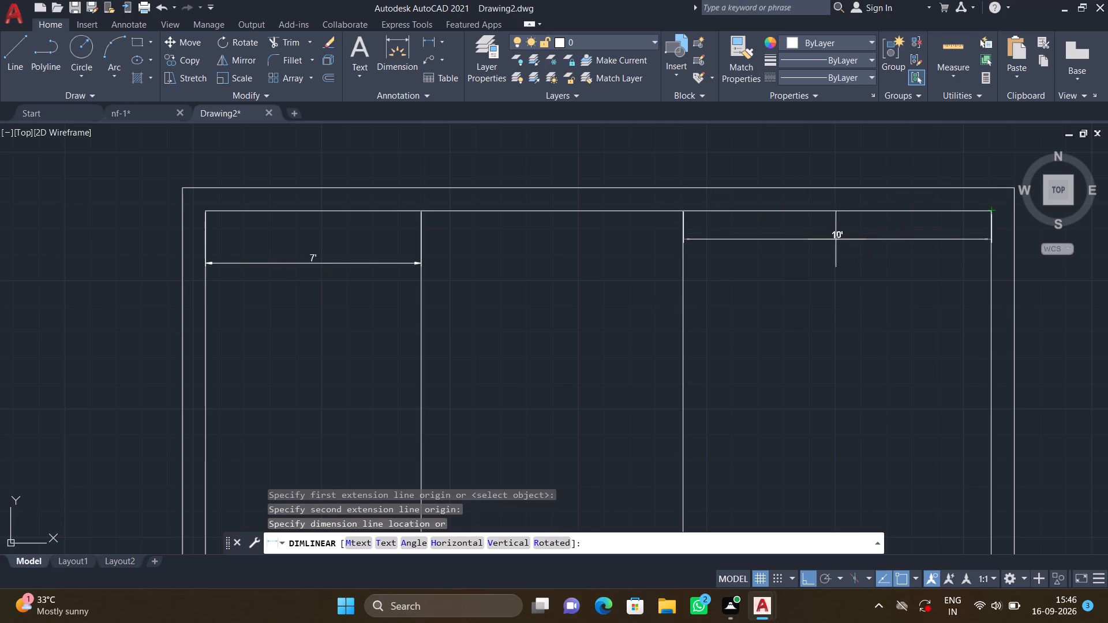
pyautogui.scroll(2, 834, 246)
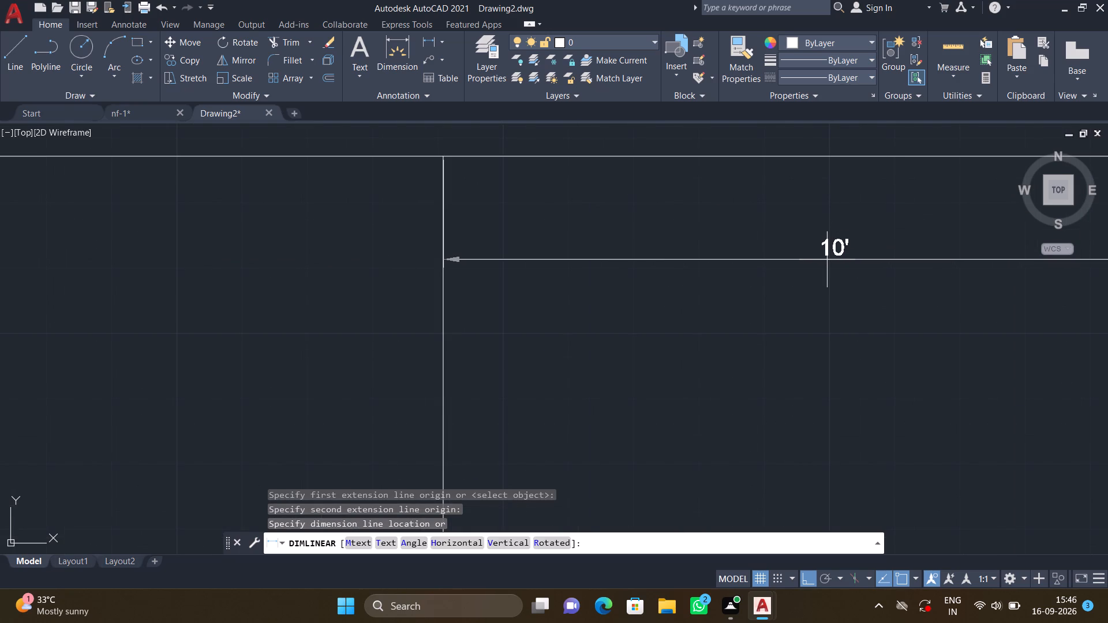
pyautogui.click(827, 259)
# Check the width of the middle bay between the two partition lines with a linear dimension preview, without placing it.
pyautogui.scroll(-3, 782, 295)
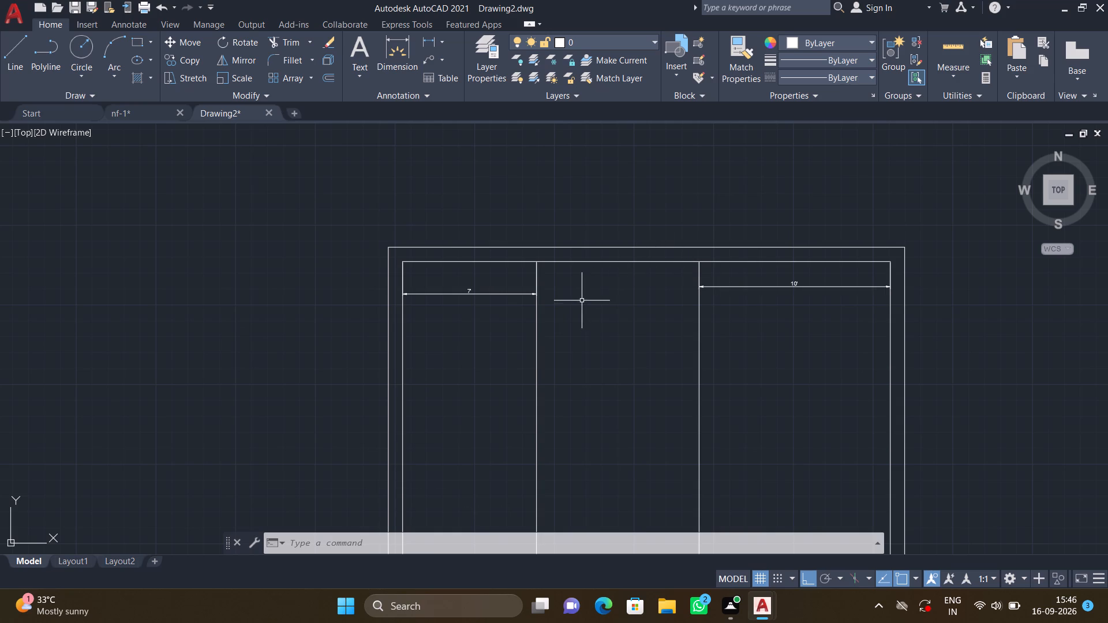
pyautogui.click(442, 40)
pyautogui.click(450, 62)
pyautogui.scroll(1, 517, 283)
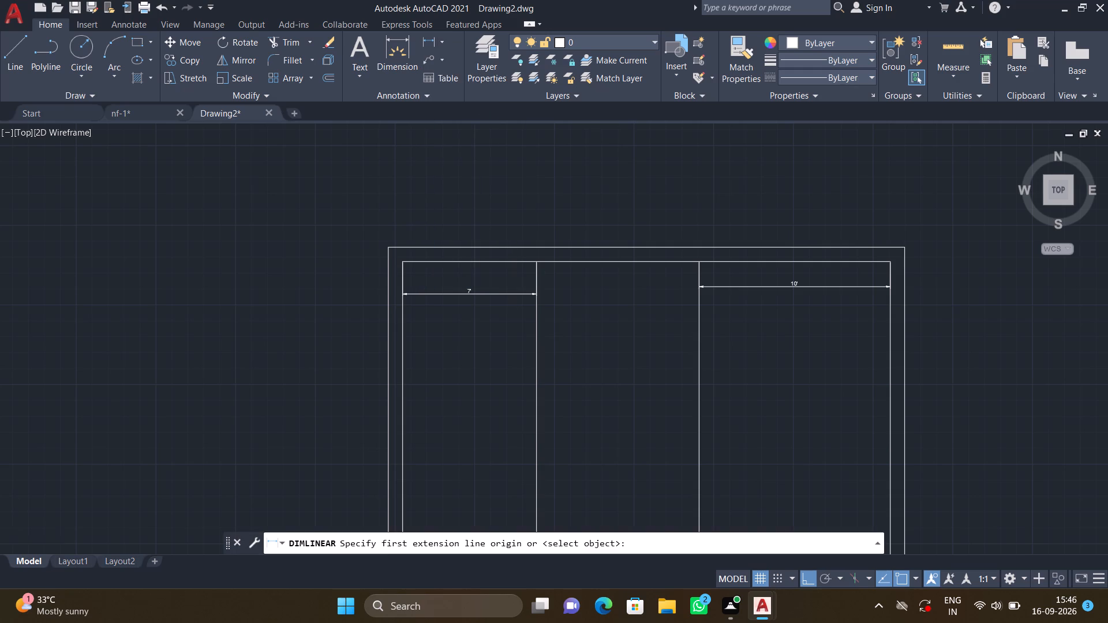
pyautogui.scroll(1, 517, 283)
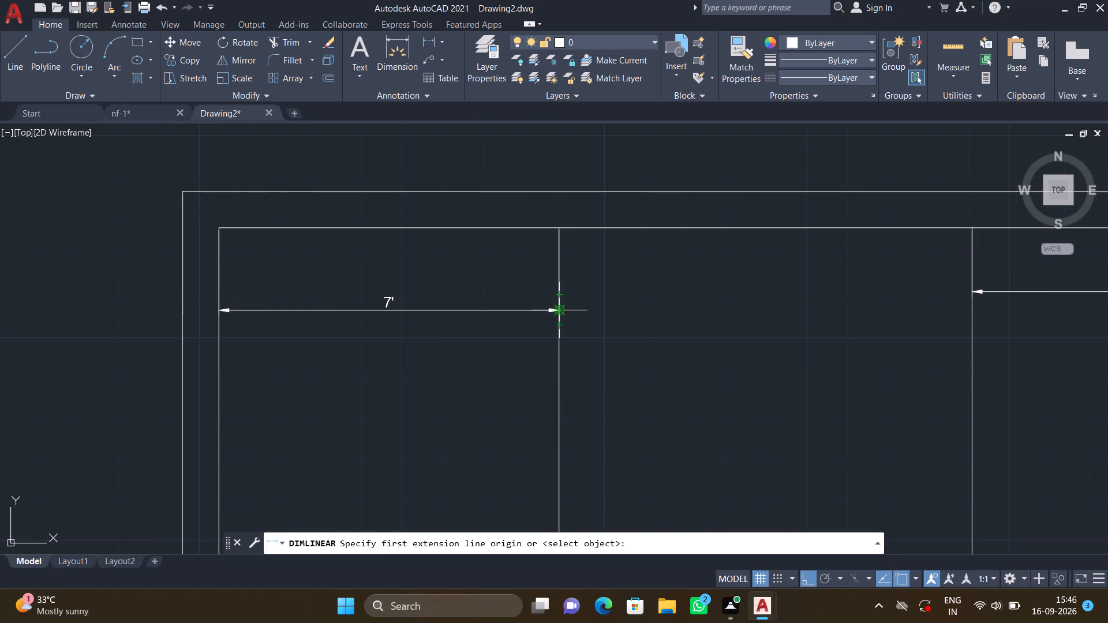
pyautogui.click(561, 310)
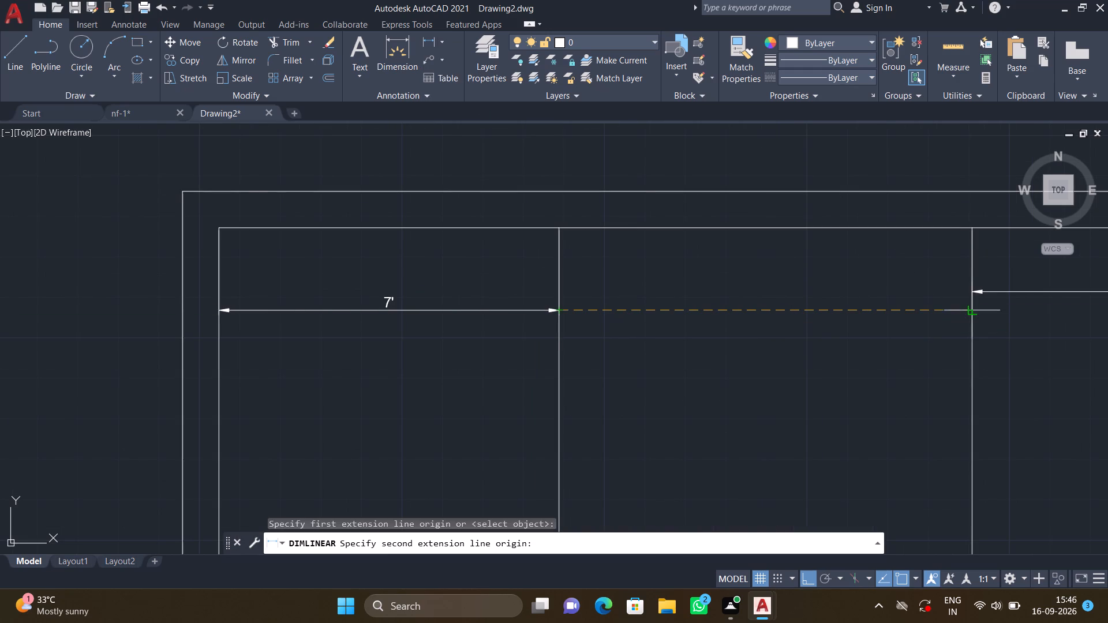
pyautogui.click(971, 316)
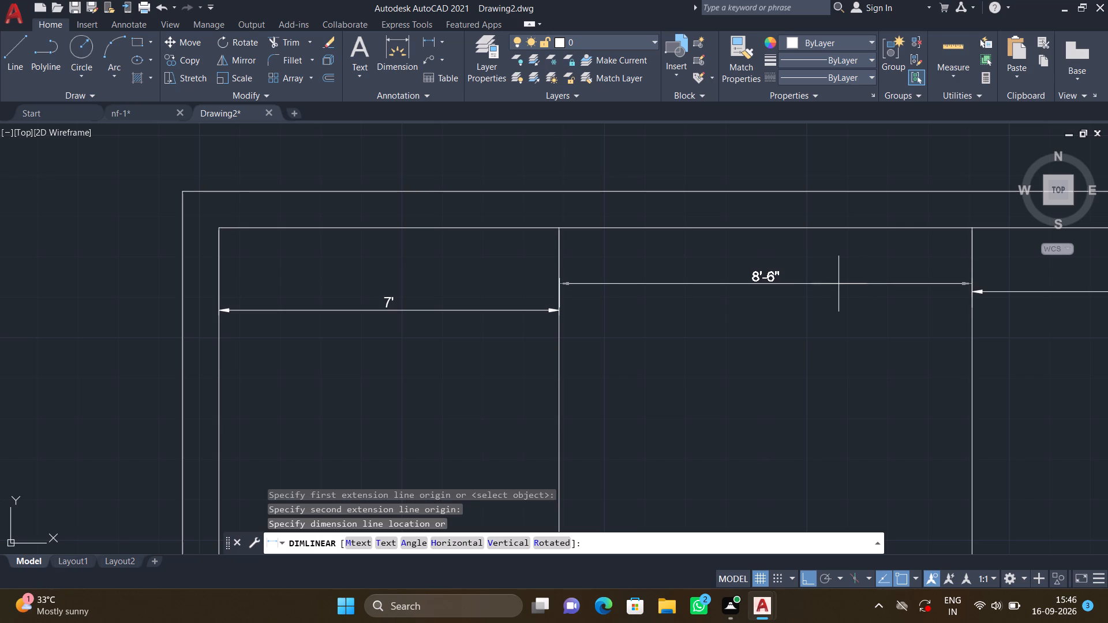
pyautogui.press('Escape')
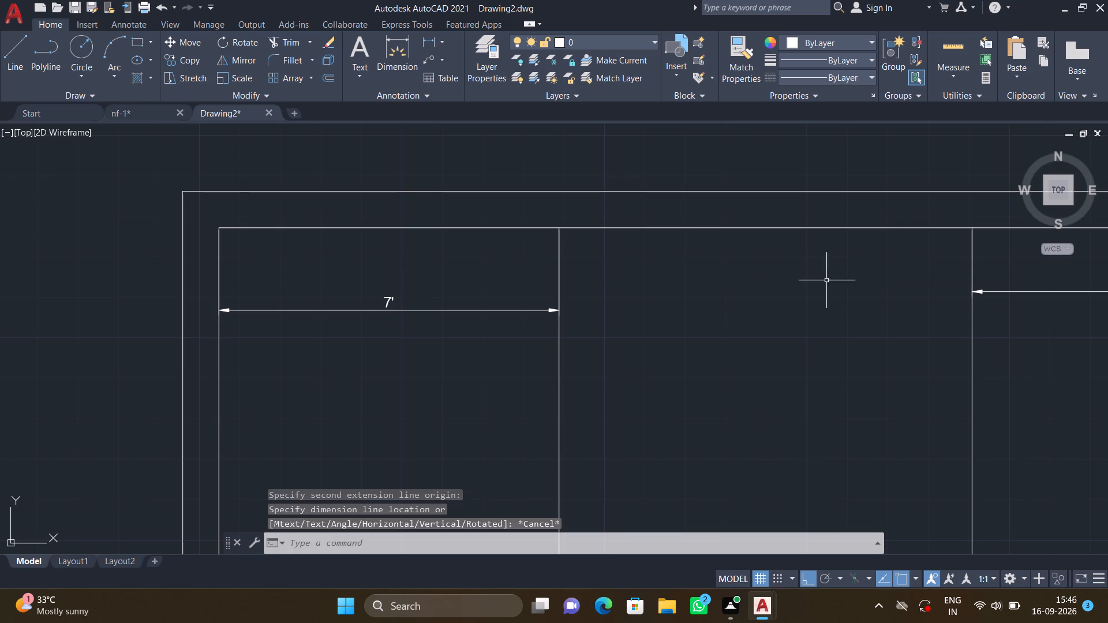
# Delete the linear dimensions of the left and right bays.
pyautogui.scroll(-1, 723, 297)
pyautogui.moveTo(579, 294); pyautogui.dragTo(500, 253, button='middle')
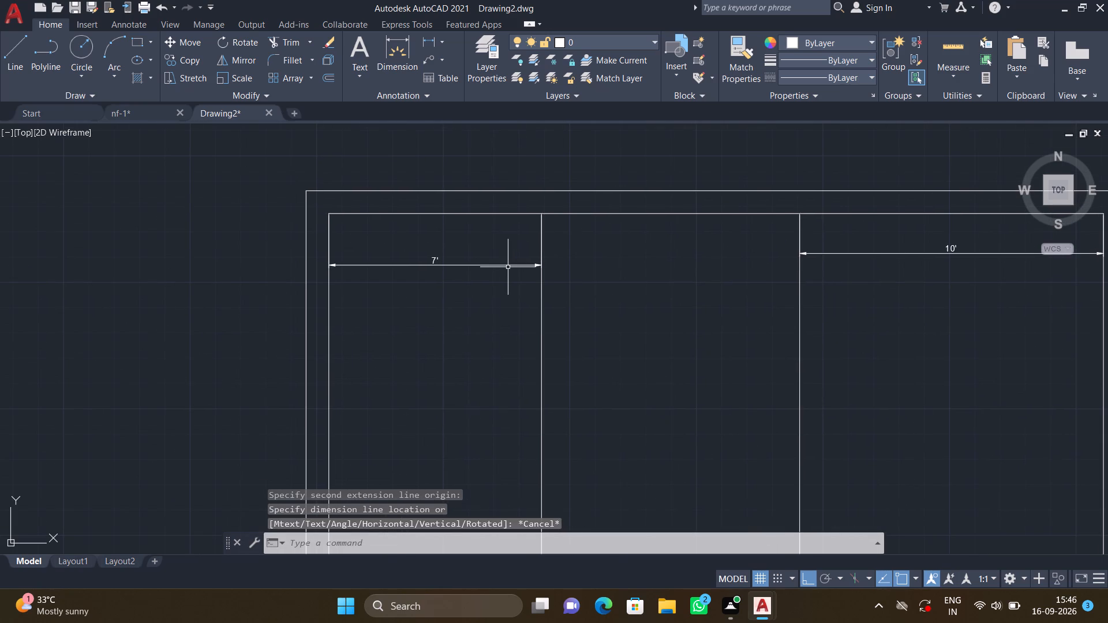
pyautogui.click(508, 265)
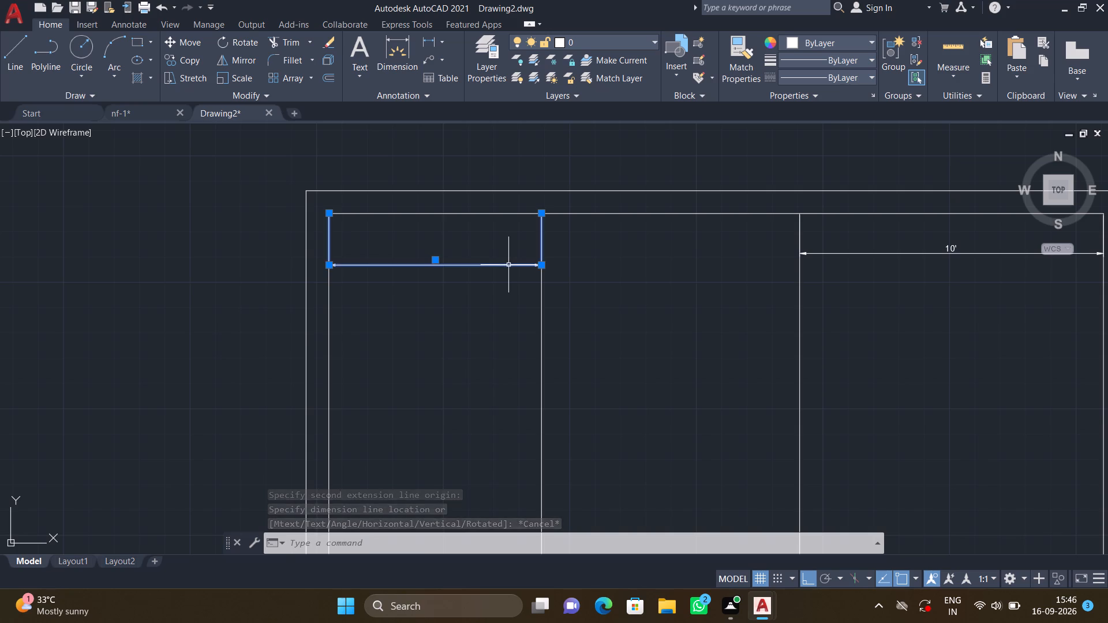
pyautogui.click(847, 254)
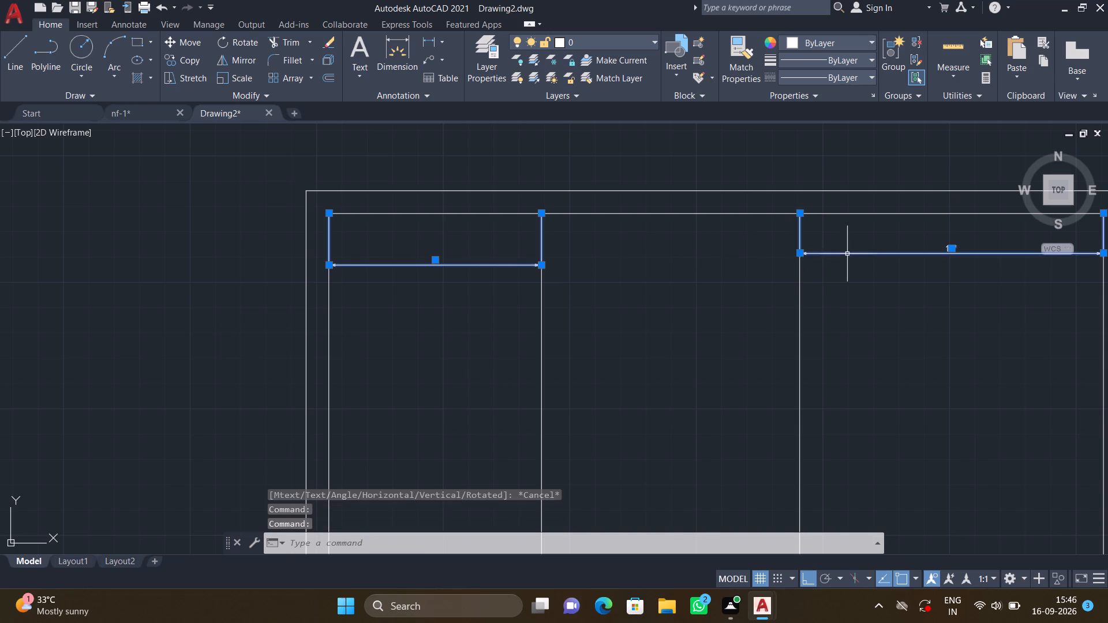
pyautogui.scroll(-2, 847, 260)
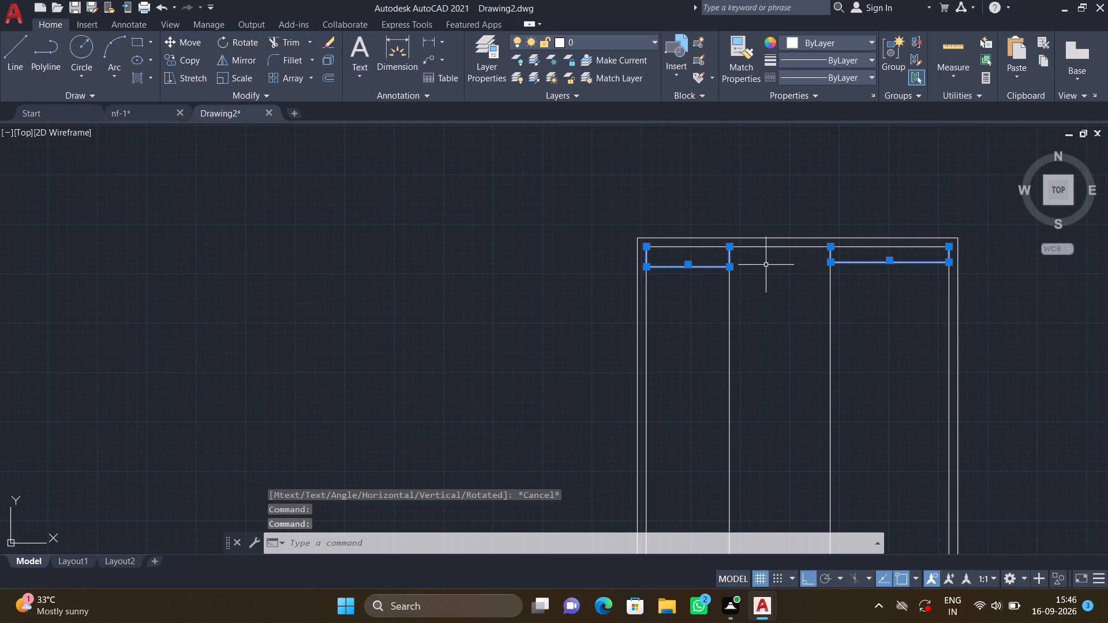
pyautogui.press('Delete')
# Delete both vertical partition lines inside the plan.
pyautogui.moveTo(772, 268); pyautogui.dragTo(710, 183, button='middle')
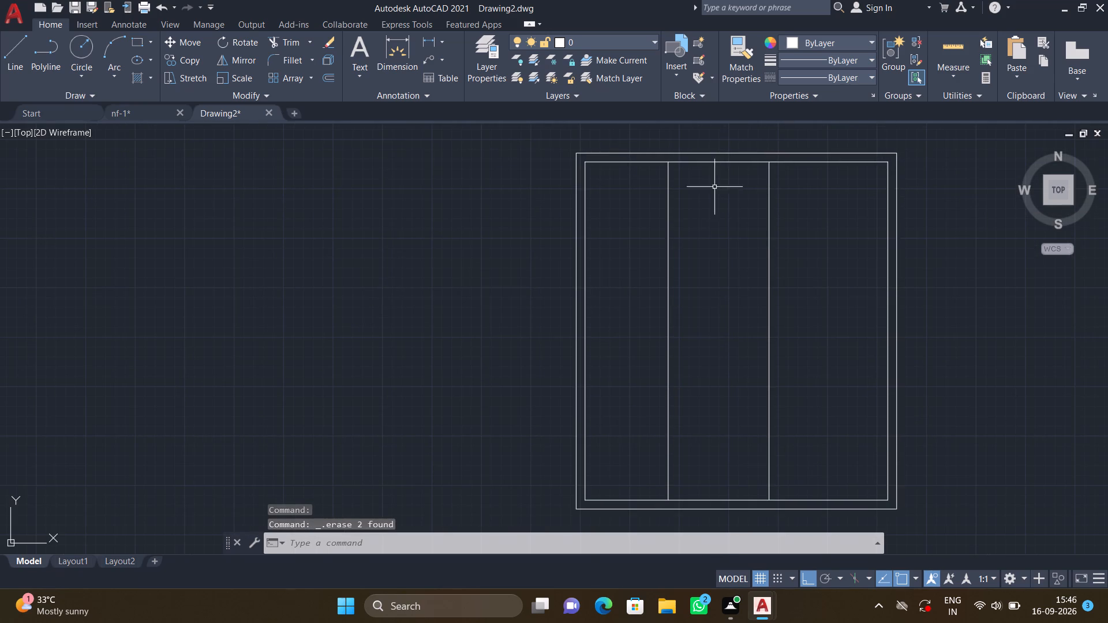
pyautogui.click(723, 160)
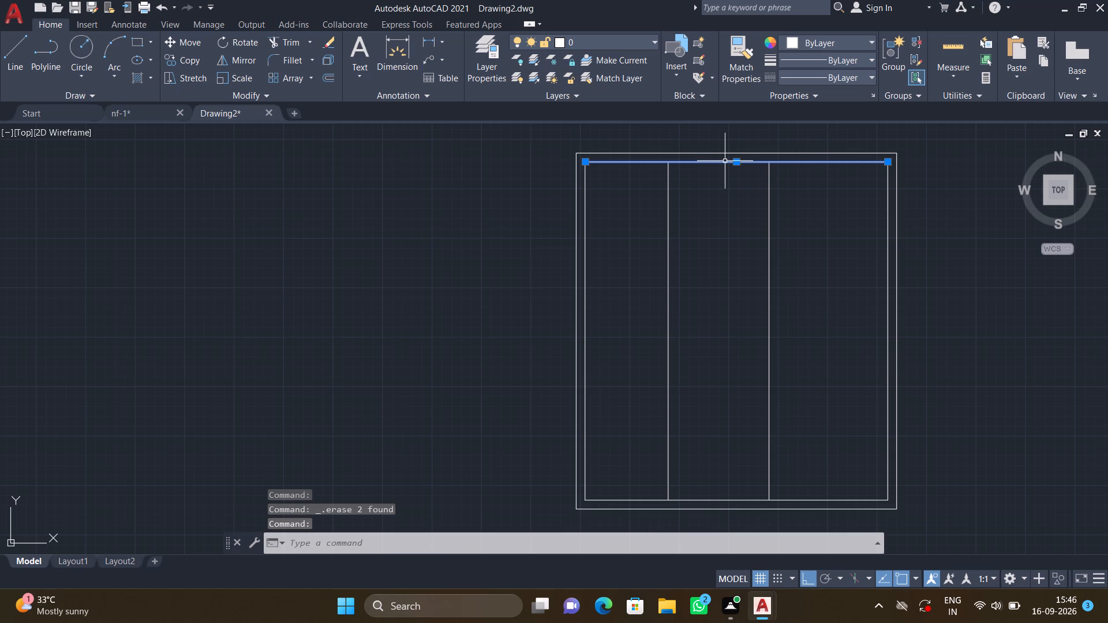
pyautogui.press('Escape')
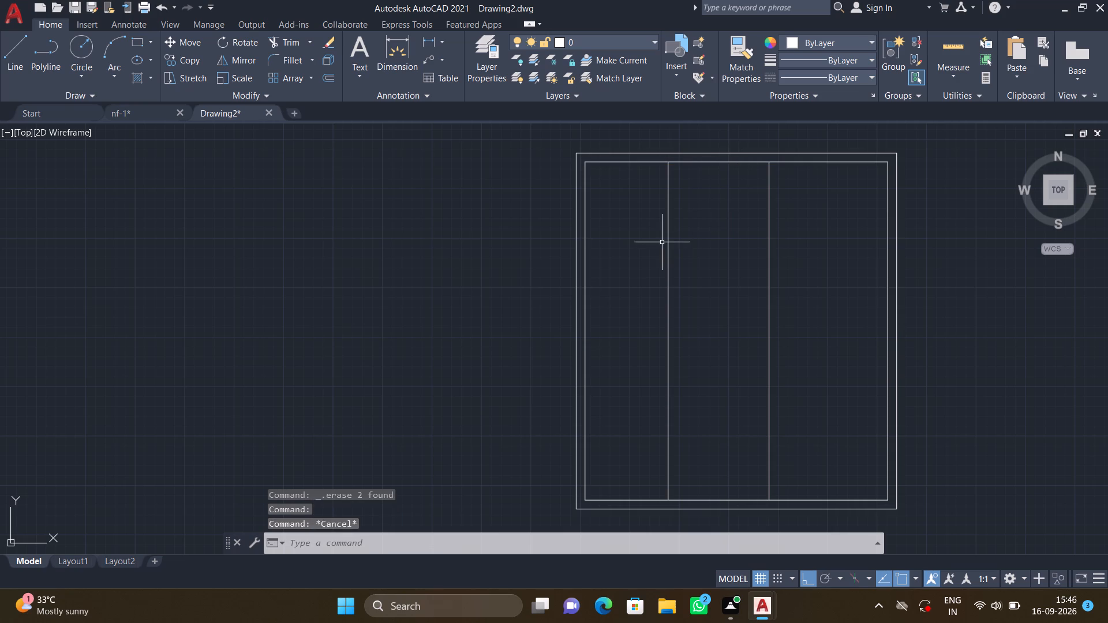
pyautogui.click(669, 232)
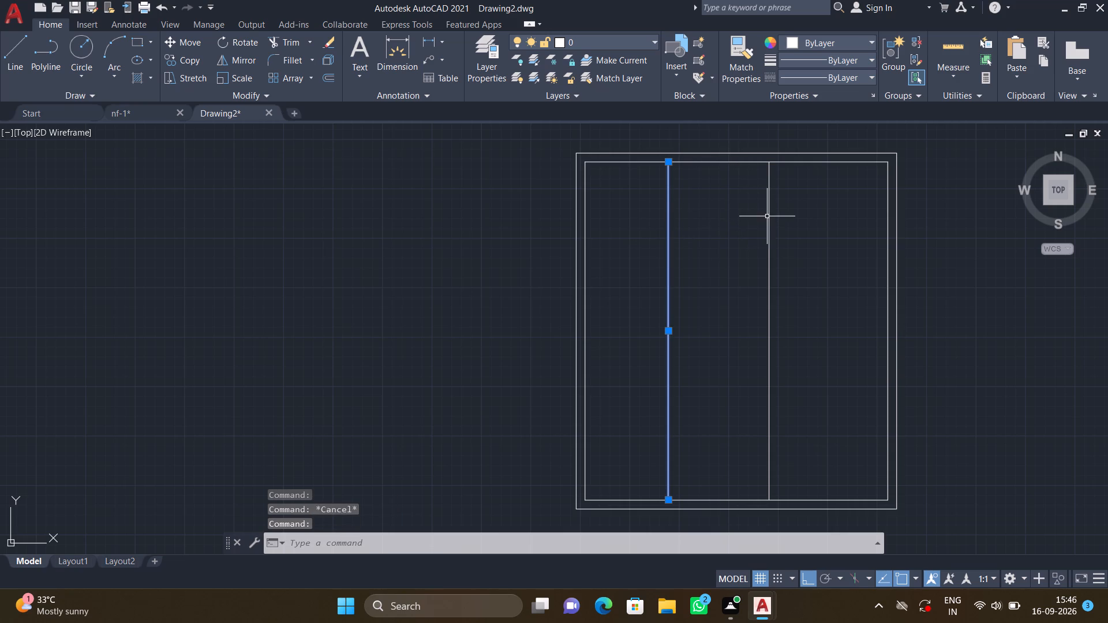
pyautogui.click(769, 215)
pyautogui.press('Delete')
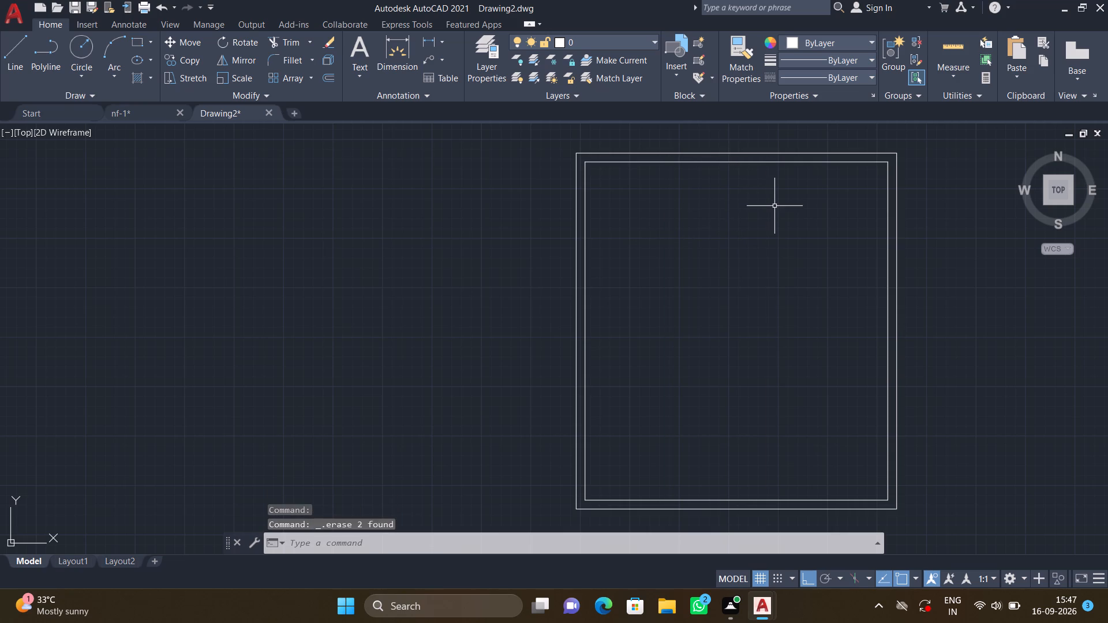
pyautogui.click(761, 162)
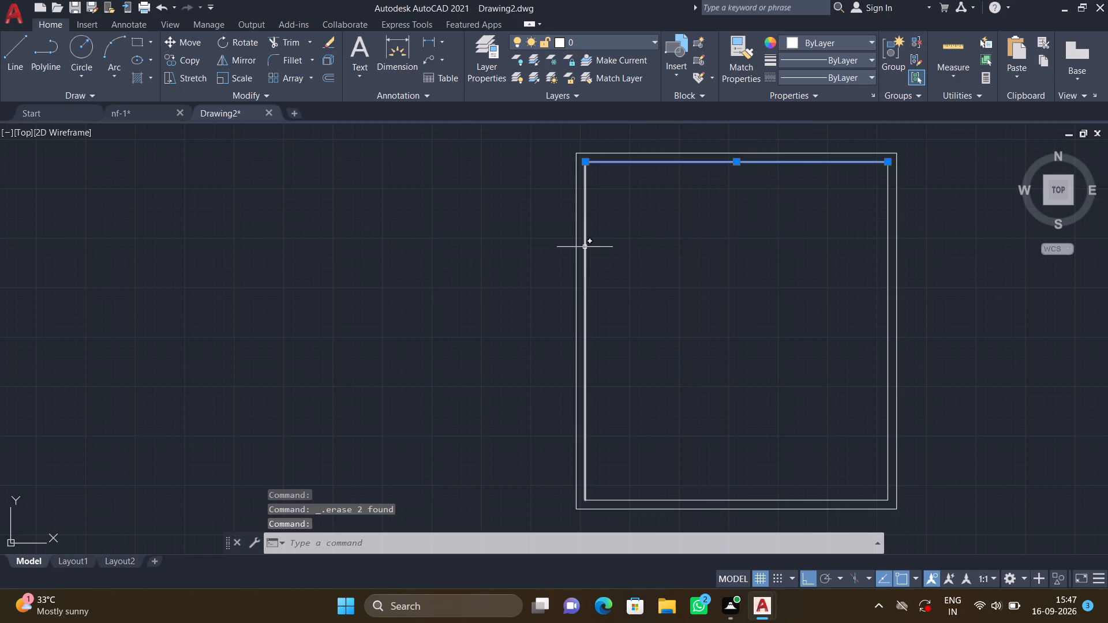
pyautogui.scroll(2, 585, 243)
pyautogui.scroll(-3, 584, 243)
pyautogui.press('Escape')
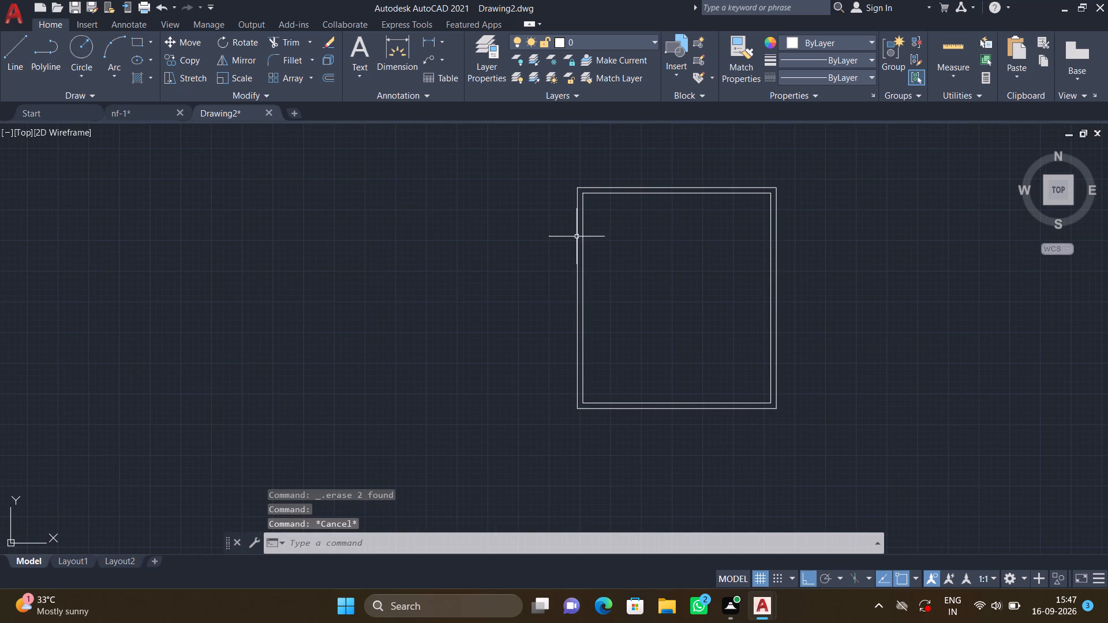
# Delete the left and right inner wall lines, keeping the outer outline.
pyautogui.scroll(2, 582, 234)
pyautogui.click(582, 232)
pyautogui.scroll(-1, 744, 243)
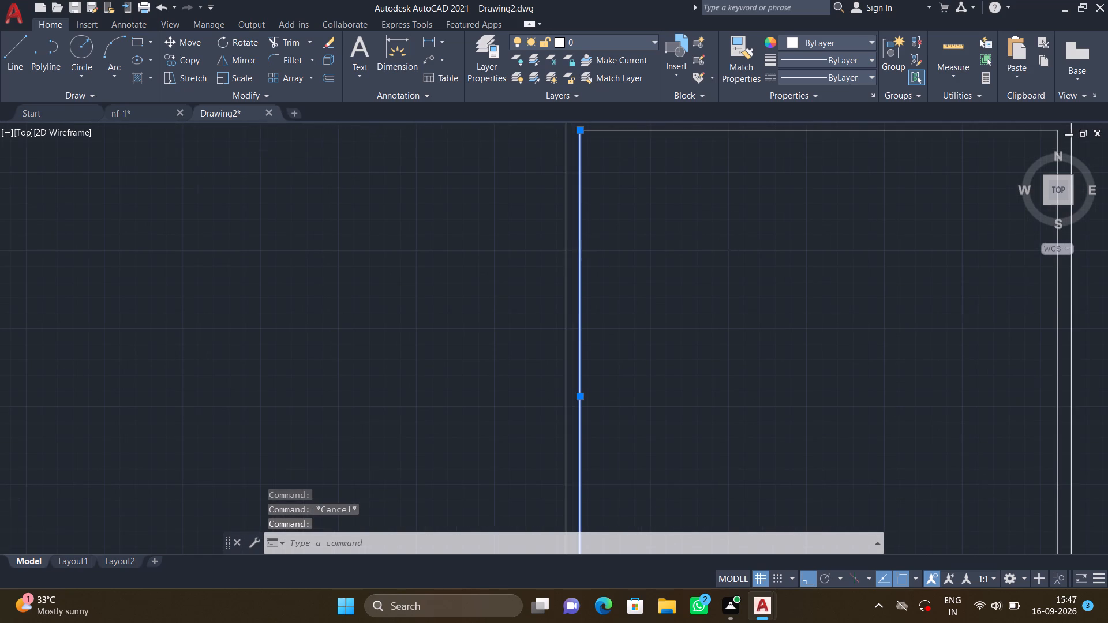
pyautogui.scroll(-1, 744, 243)
pyautogui.moveTo(740, 239); pyautogui.dragTo(578, 256, button='middle')
pyautogui.scroll(2, 715, 249)
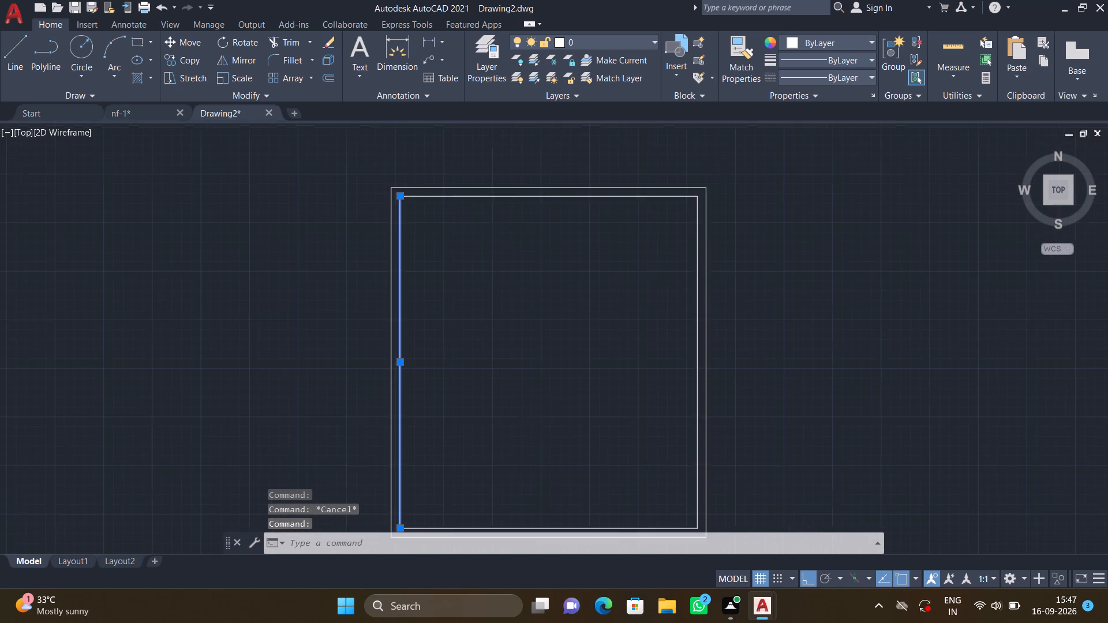
pyautogui.click(688, 246)
pyautogui.press('Delete')
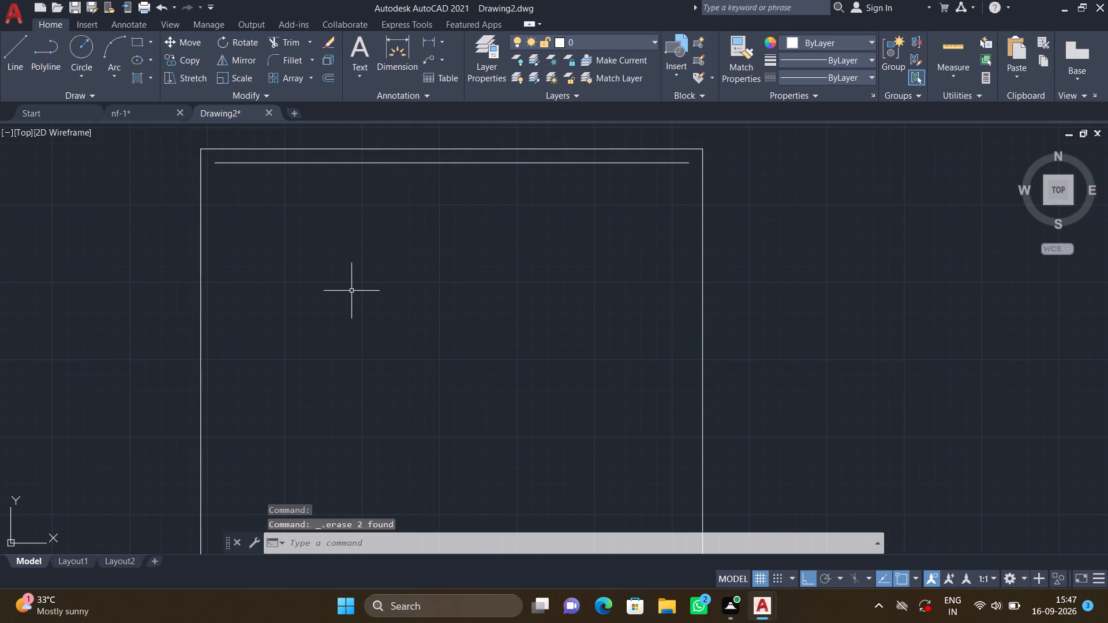
# Offset the left and right outer wall lines 5" toward the inside of the plan.
pyautogui.press('o')
pyautogui.press('Return')
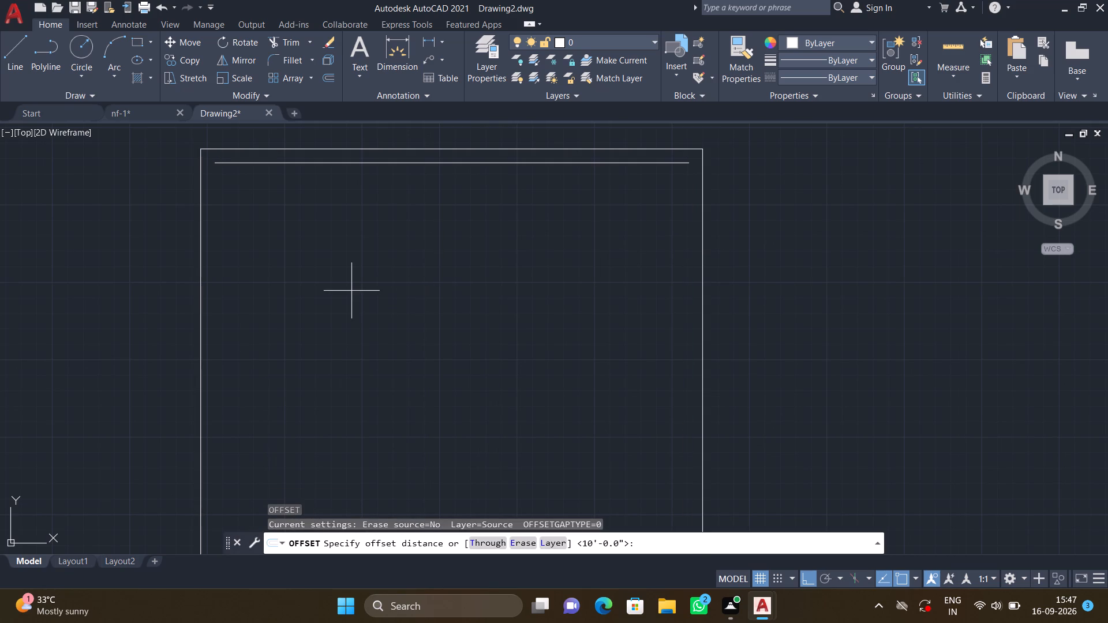
pyautogui.write('5"')
pyautogui.press('Return')
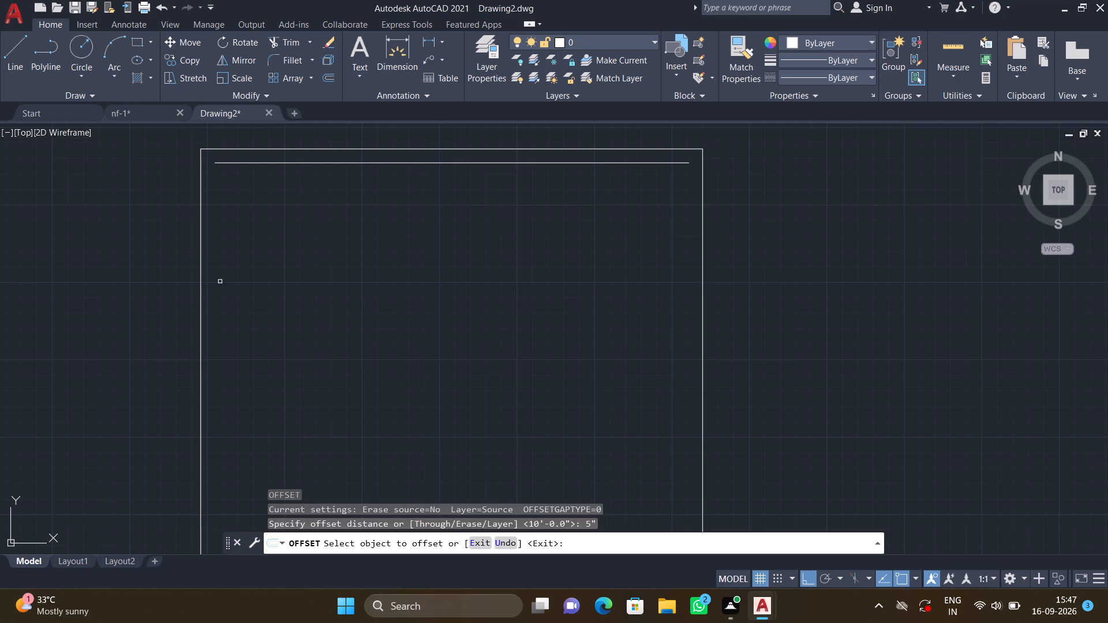
pyautogui.click(199, 271)
pyautogui.click(248, 282)
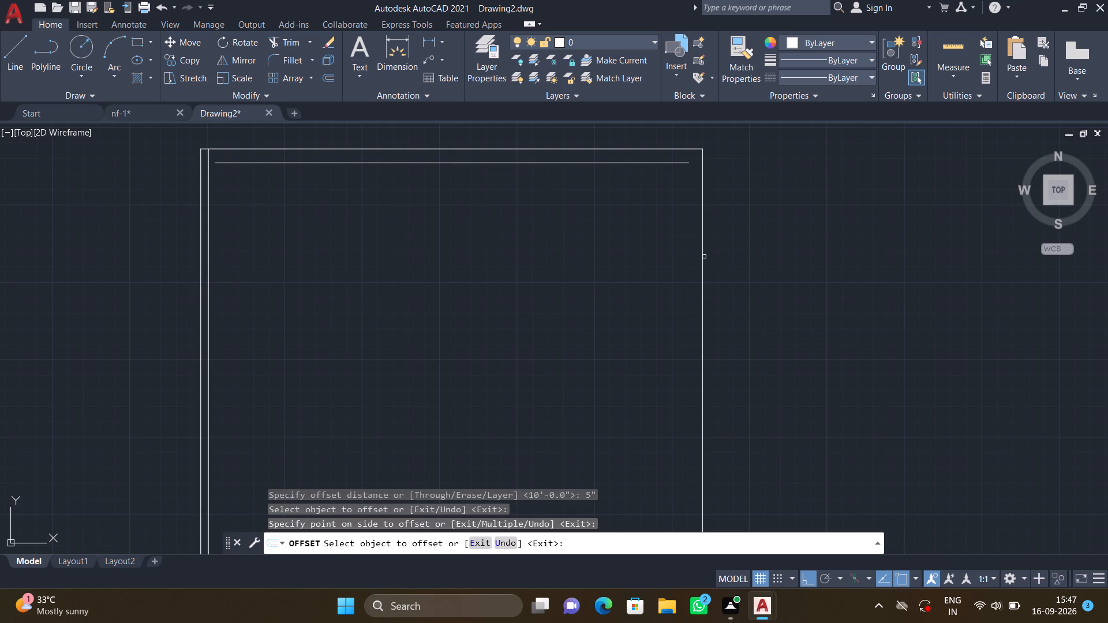
pyautogui.click(704, 260)
pyautogui.click(665, 250)
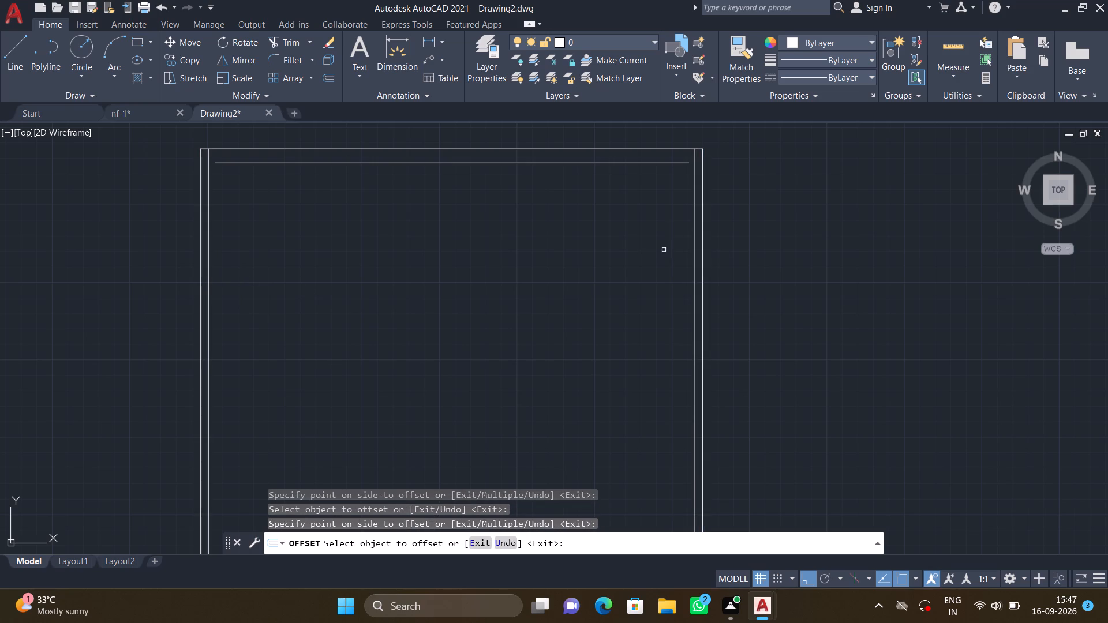
pyautogui.press('Return')
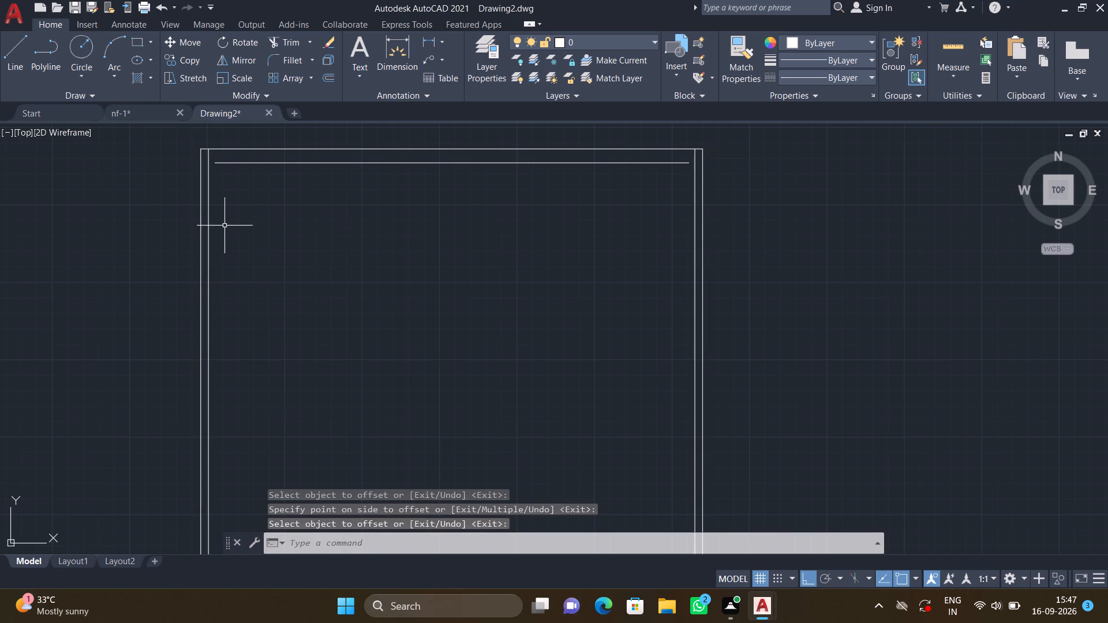
# Offset the new left inner wall line 7'0" toward the inside of the plan.
pyautogui.press('o')
pyautogui.press('Return')
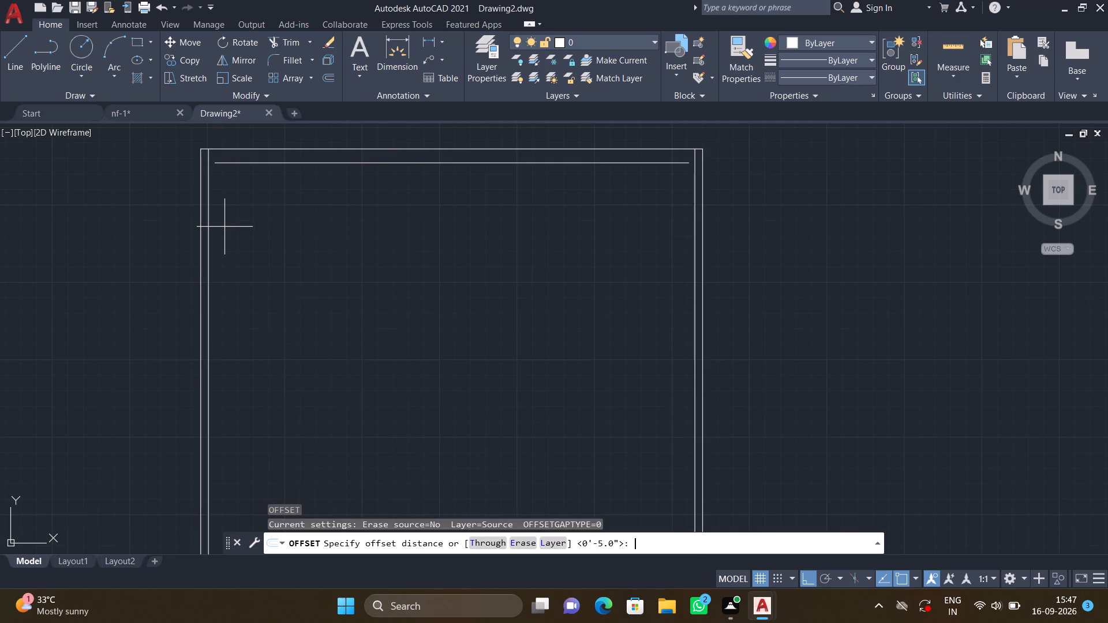
pyautogui.write("7'")
pyautogui.write('0"')
pyautogui.press('Return')
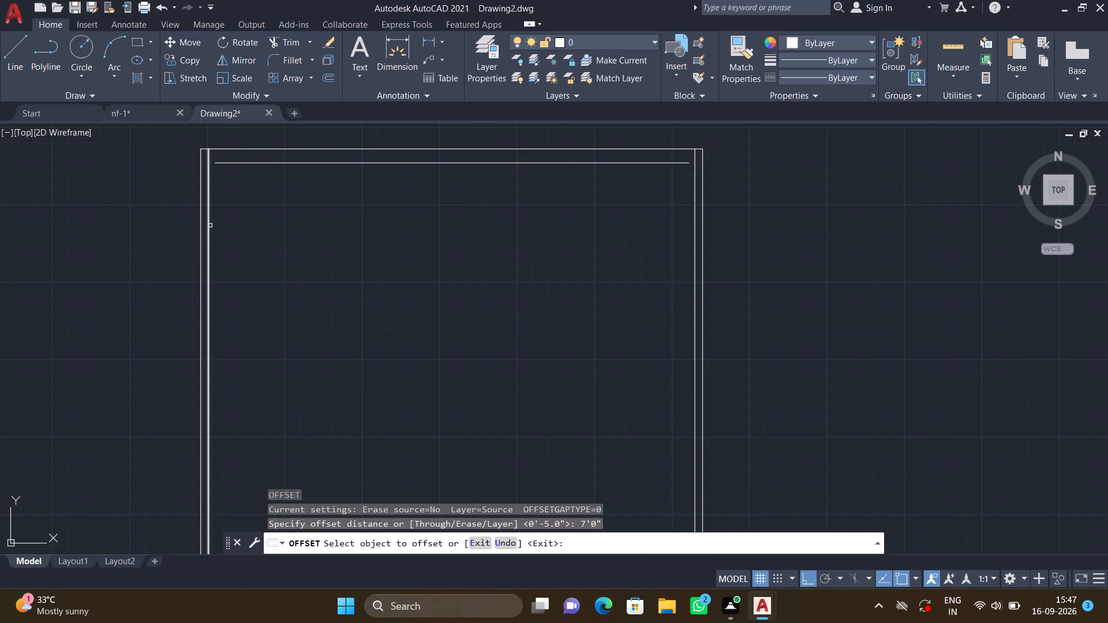
pyautogui.click(210, 226)
pyautogui.click(290, 245)
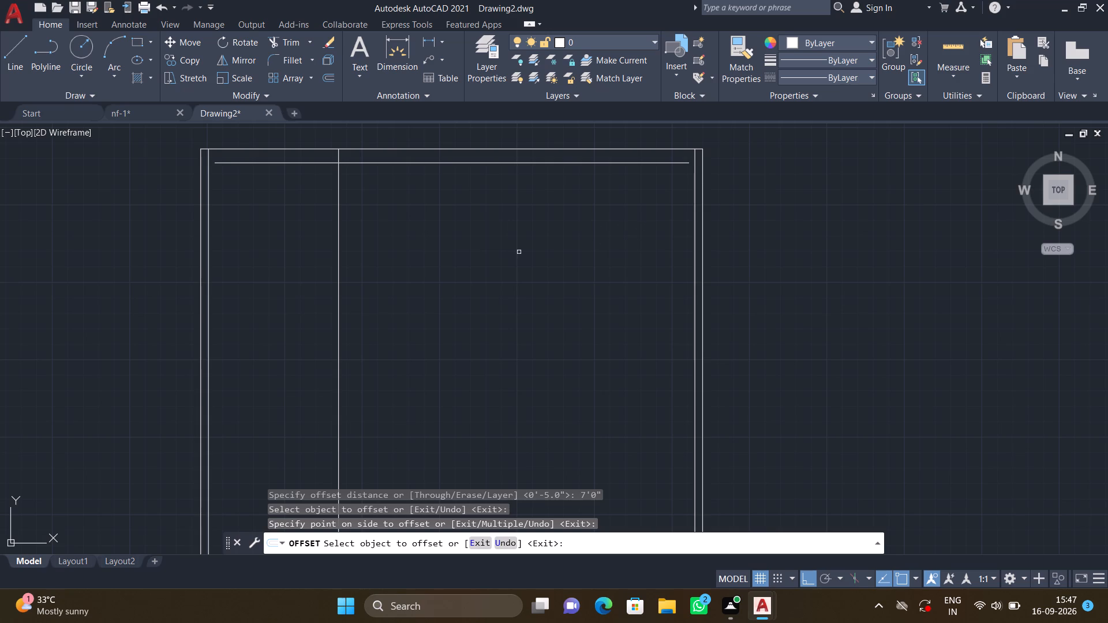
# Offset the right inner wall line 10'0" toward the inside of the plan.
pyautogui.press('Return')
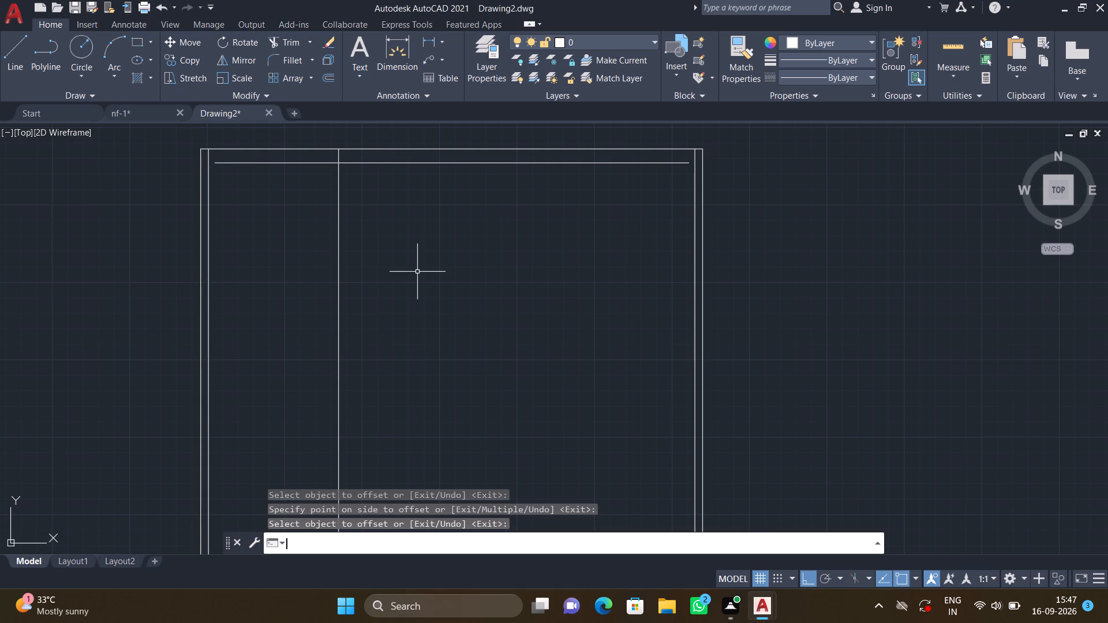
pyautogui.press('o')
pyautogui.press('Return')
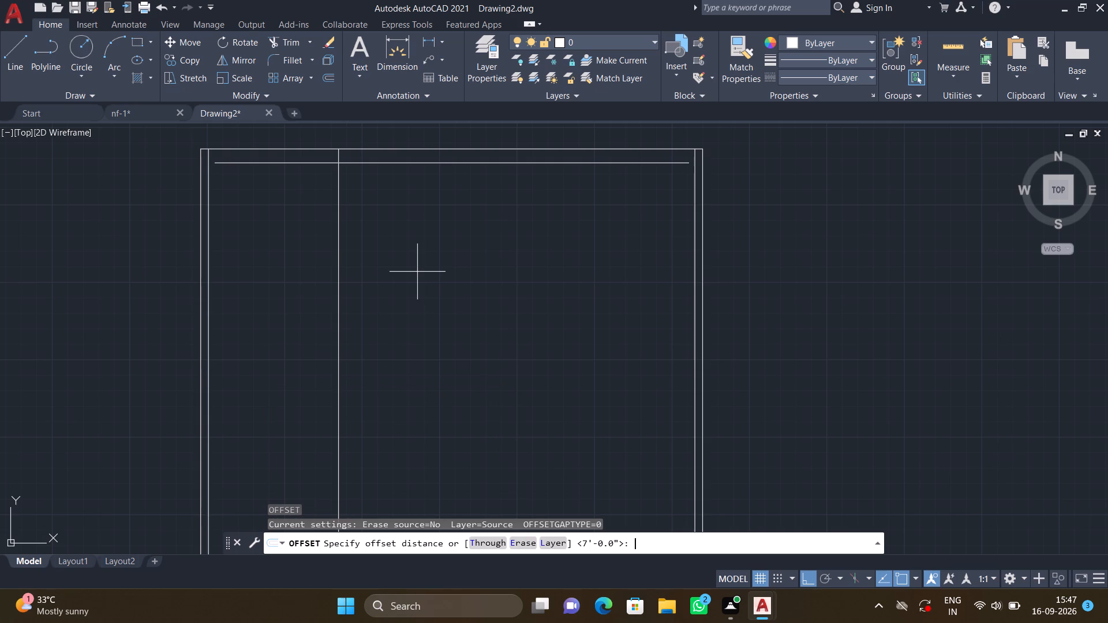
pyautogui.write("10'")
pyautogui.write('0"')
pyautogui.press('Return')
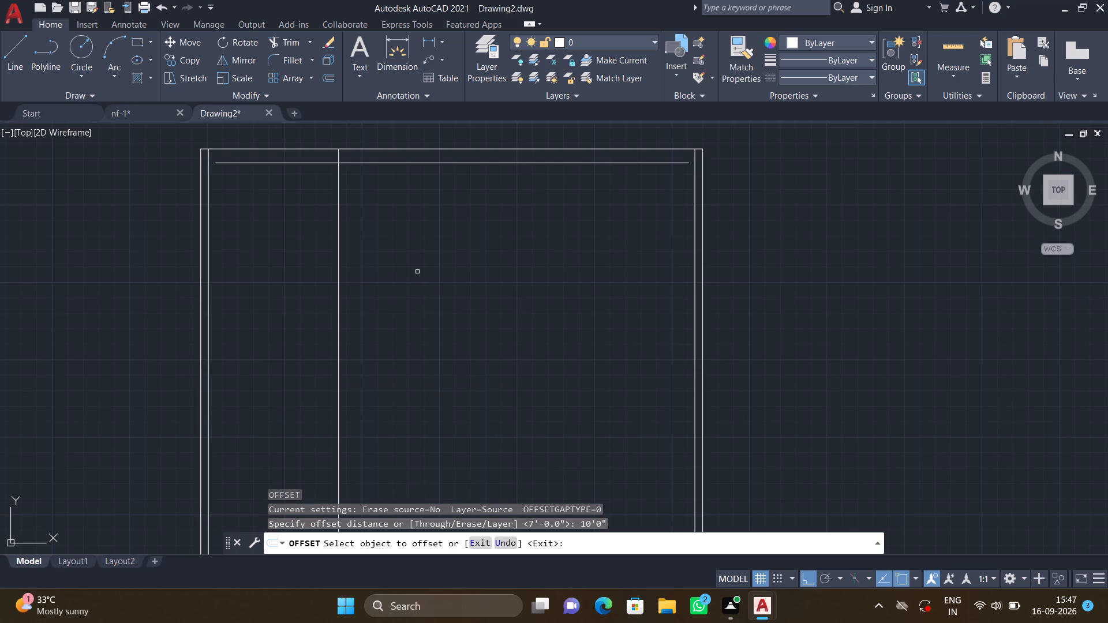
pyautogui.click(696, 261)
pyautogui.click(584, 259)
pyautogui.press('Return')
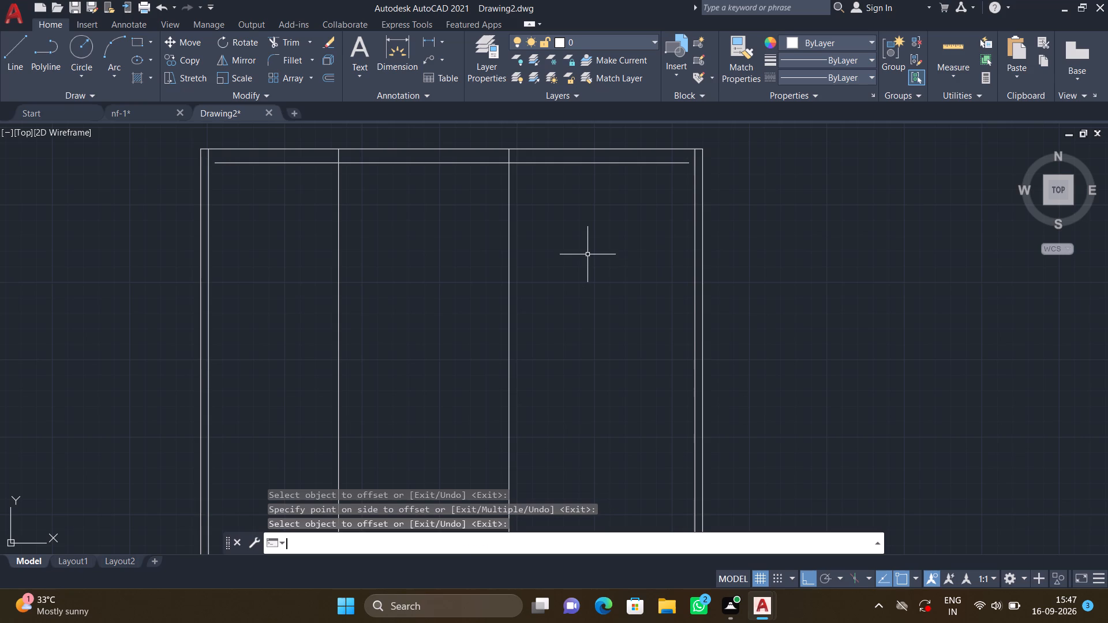
# Check the width of the middle bay with a linear dimension between the two partition lines, without placing it.
pyautogui.click(444, 41)
pyautogui.click(452, 61)
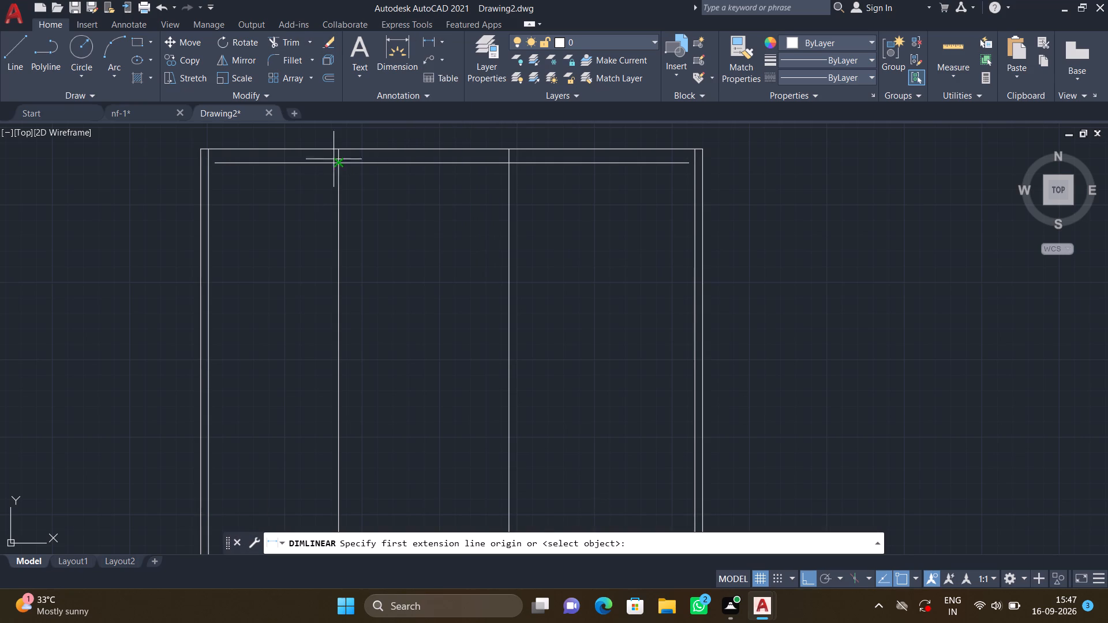
pyautogui.scroll(2, 328, 143)
pyautogui.click(350, 159)
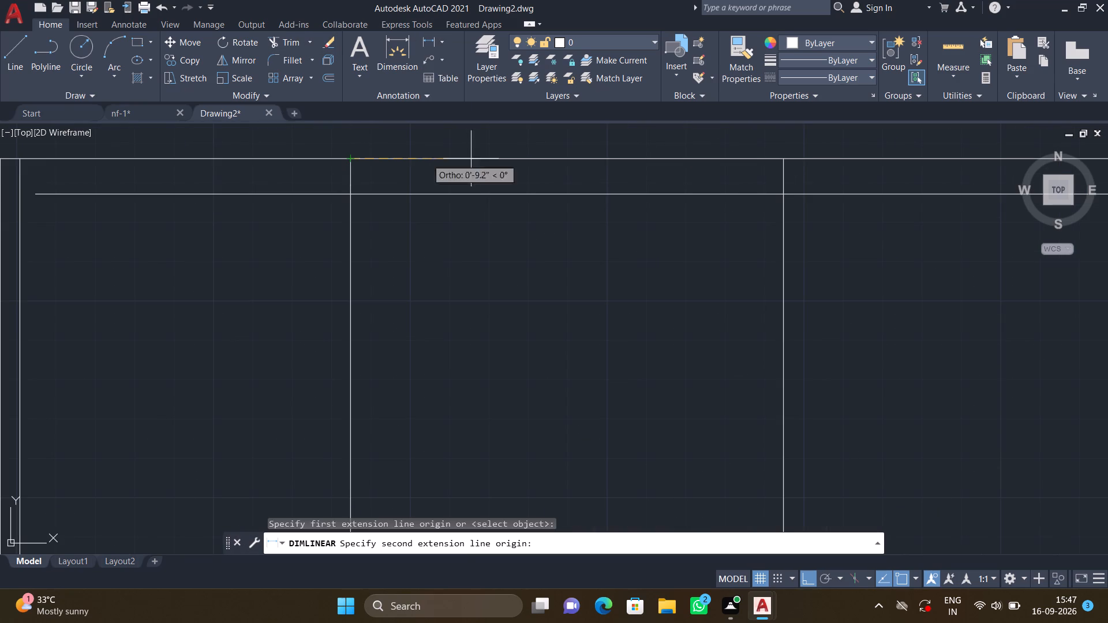
pyautogui.click(785, 159)
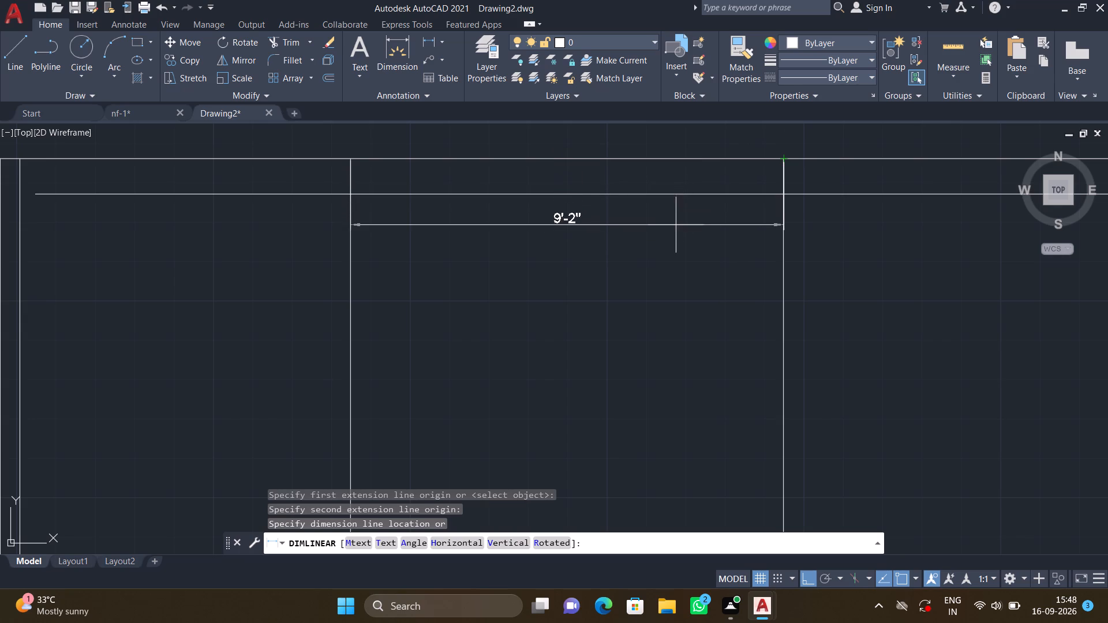
pyautogui.press('Escape')
# Delete both vertical partition lines inside the plan.
pyautogui.scroll(-3, 677, 222)
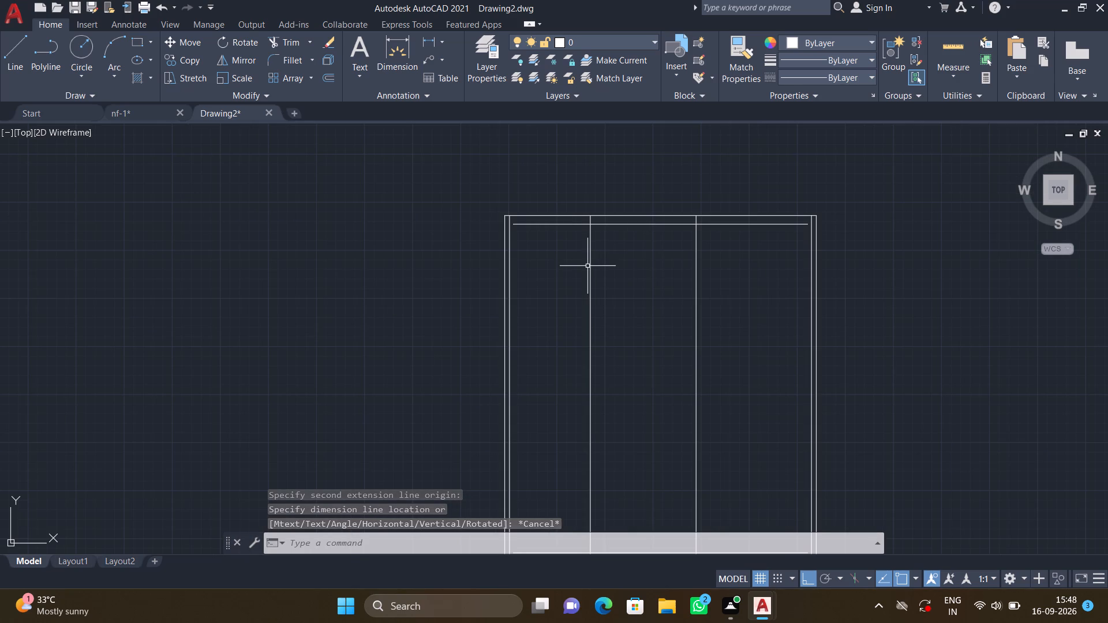
pyautogui.click(589, 265)
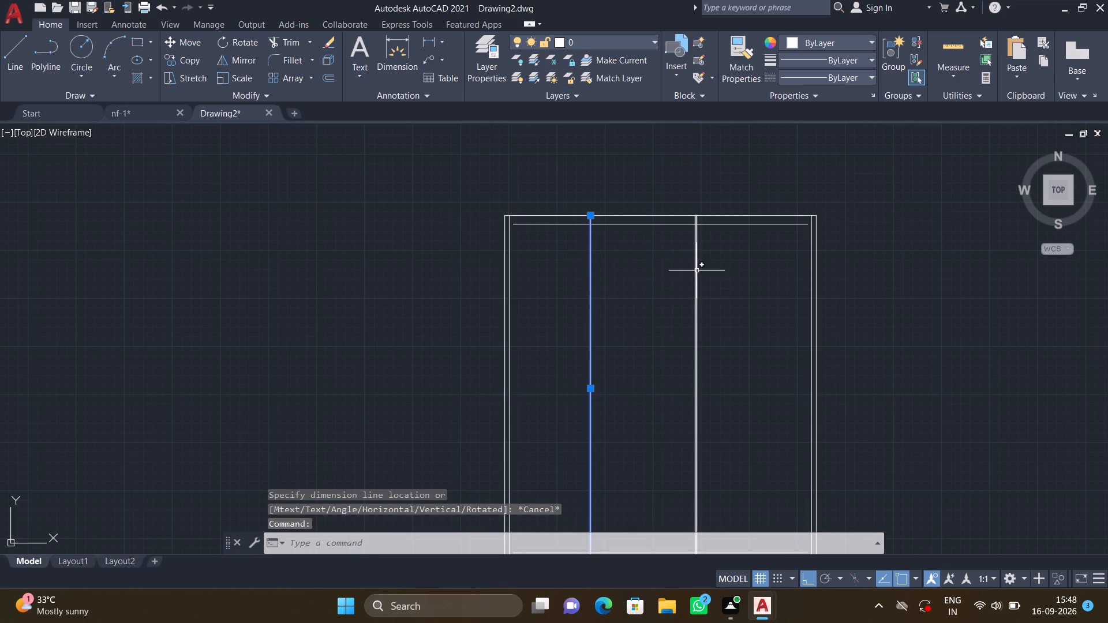
pyautogui.click(697, 270)
pyautogui.press('Delete')
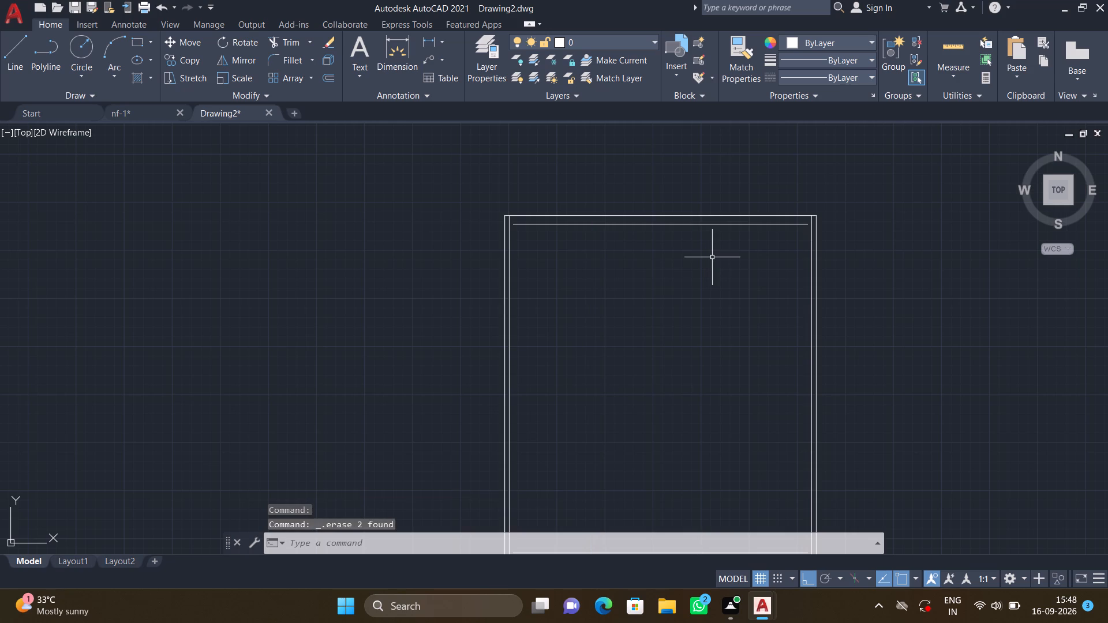
# Delete the left and right inner wall lines, keeping the outer outline.
pyautogui.moveTo(704, 253); pyautogui.dragTo(683, 171, button='middle')
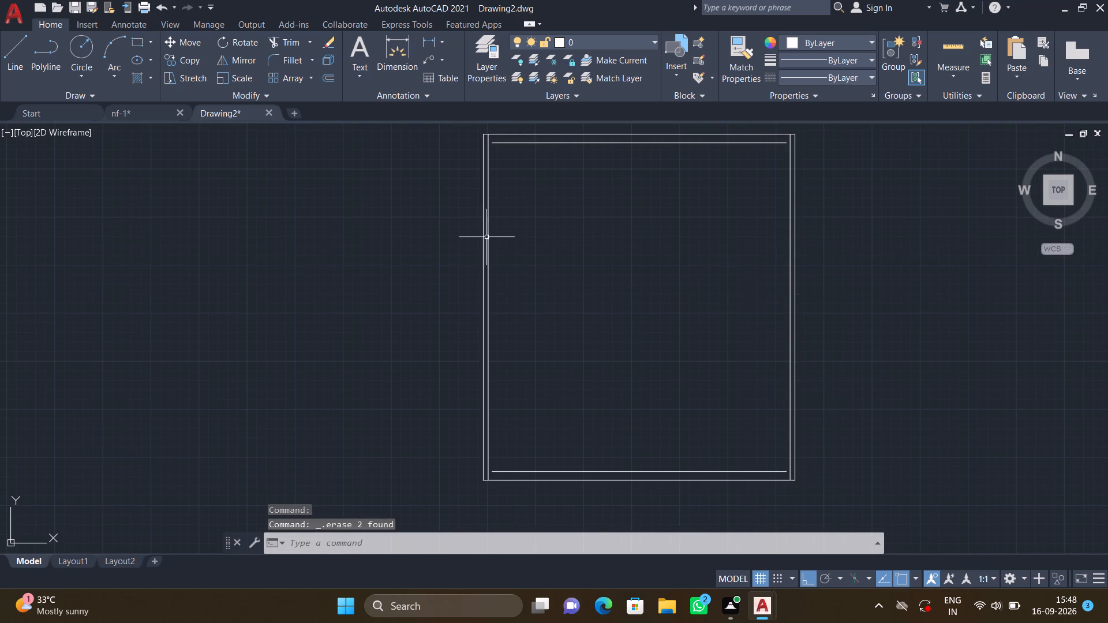
pyautogui.click(490, 237)
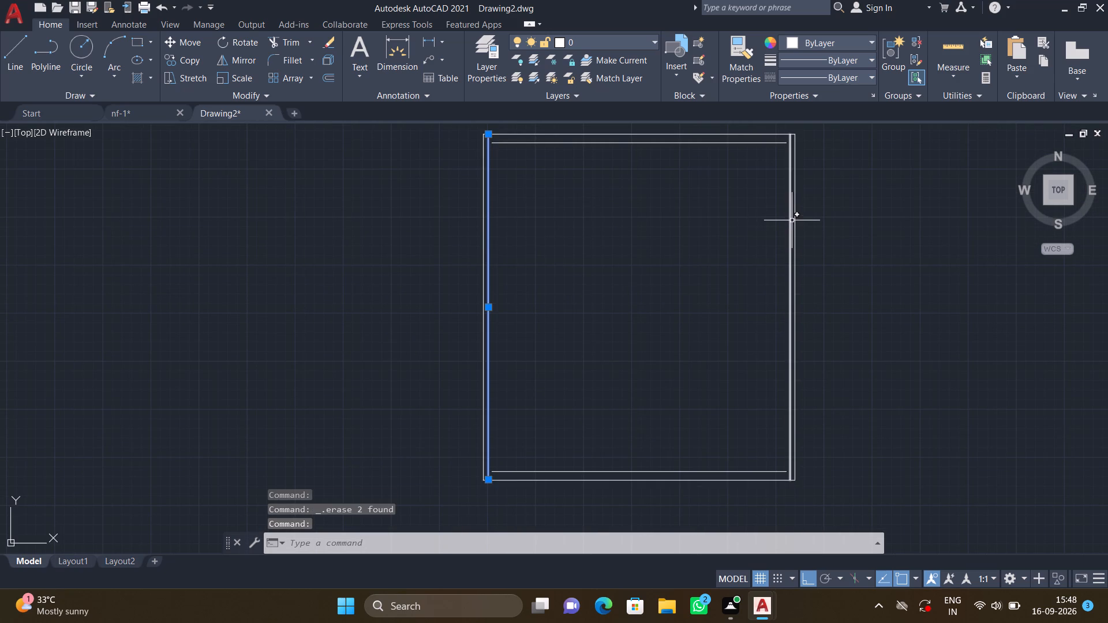
pyautogui.click(792, 220)
pyautogui.press('Delete')
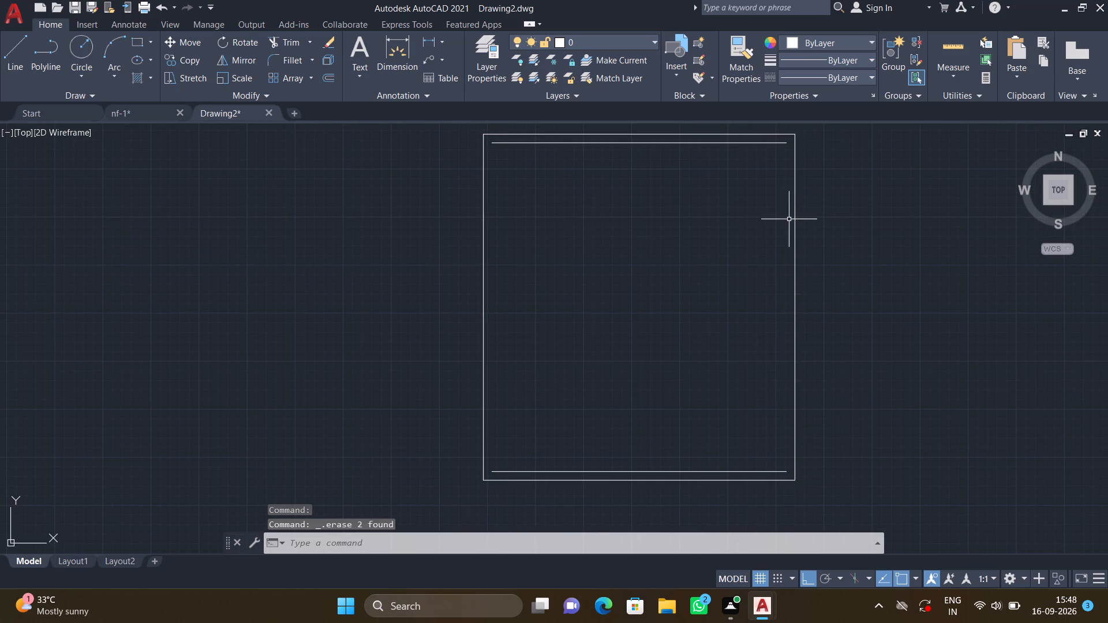
# Offset the left and right outer wall lines 9" toward the inside of the plan.
pyautogui.press('o')
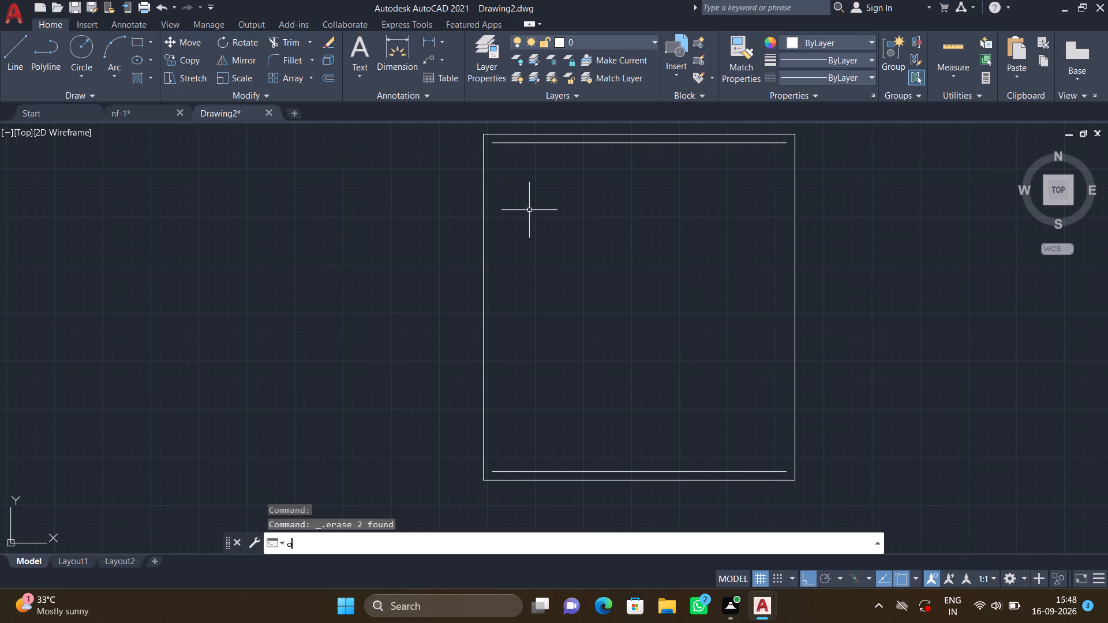
pyautogui.press('Return')
pyautogui.write('9"')
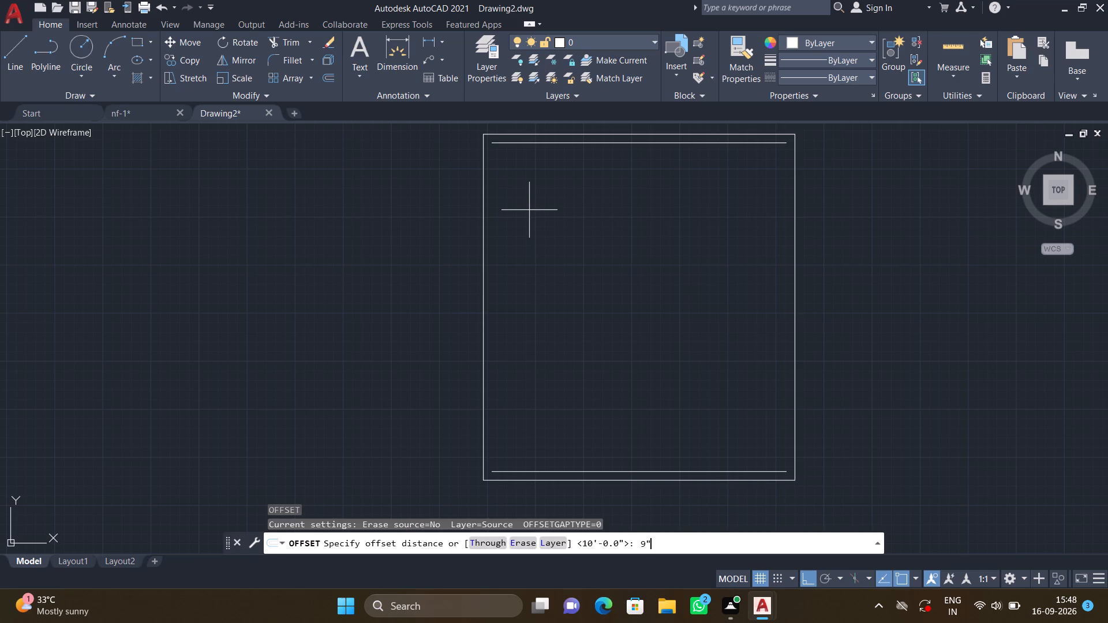
pyautogui.press('Return')
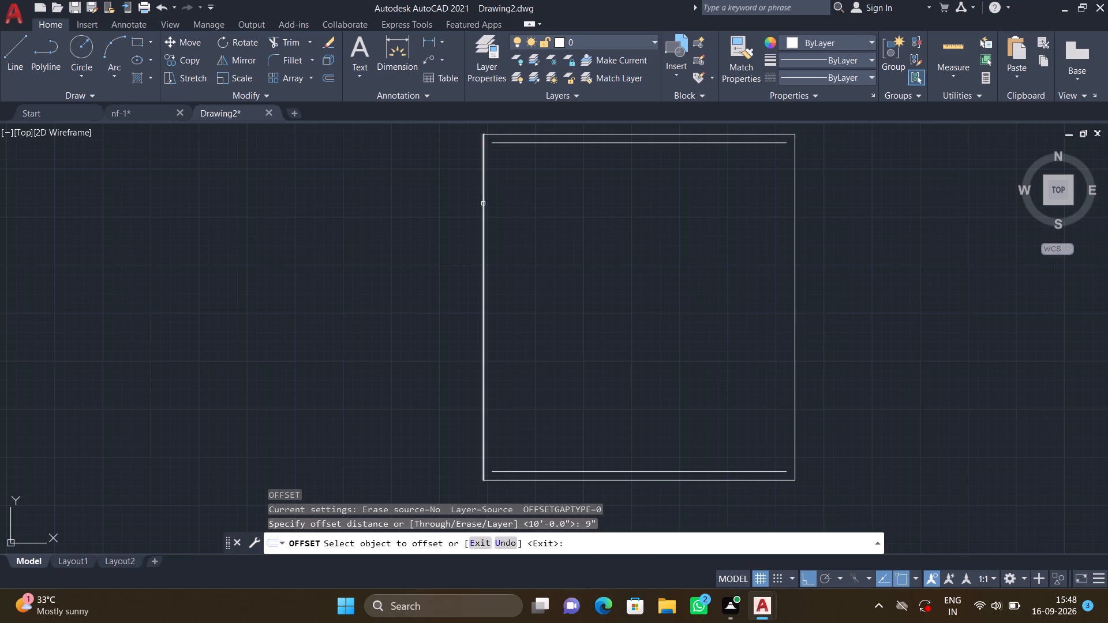
pyautogui.click(483, 203)
pyautogui.click(542, 217)
pyautogui.click(796, 206)
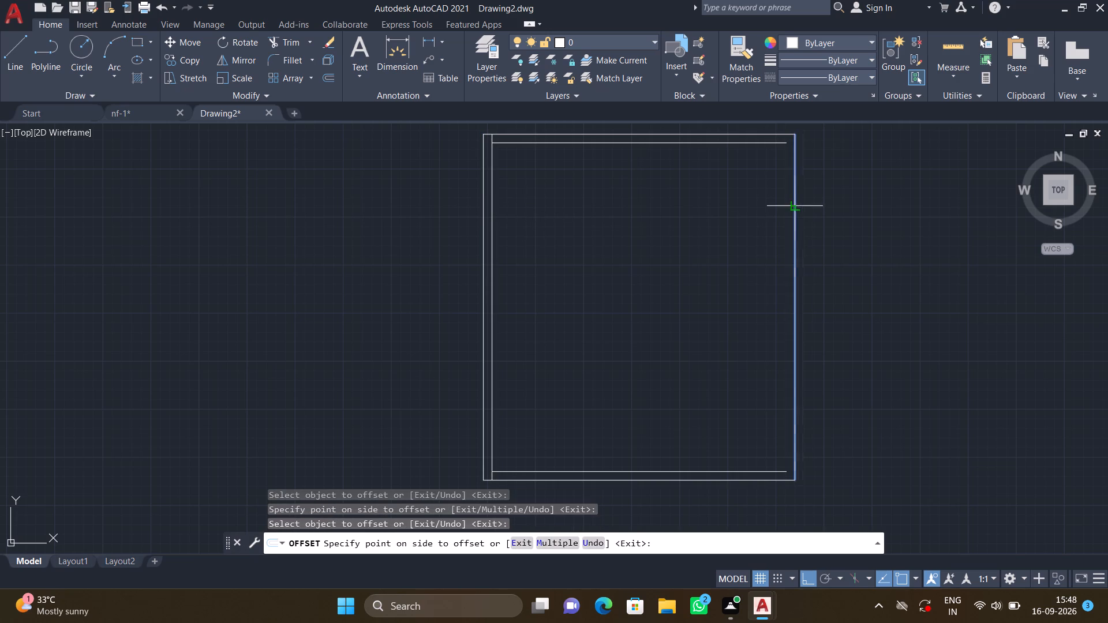
pyautogui.click(777, 210)
pyautogui.press('Return')
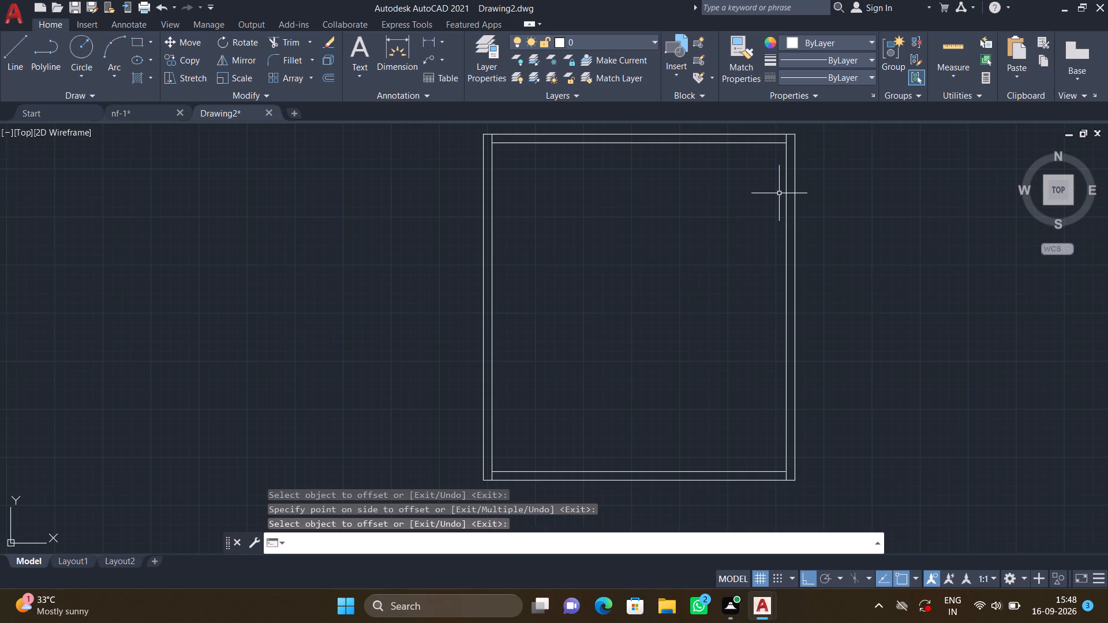
# Offset the left inner wall line 7'0" toward the inside of the plan.
pyautogui.press('o')
pyautogui.press('Return')
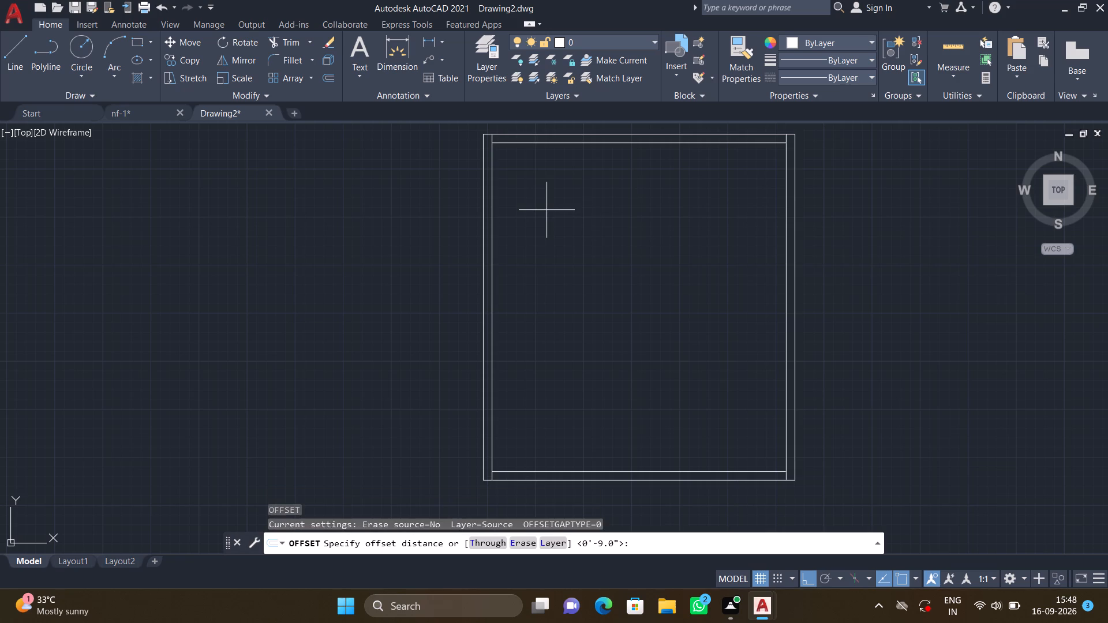
pyautogui.write("7'")
pyautogui.write('0"')
pyautogui.press('Return')
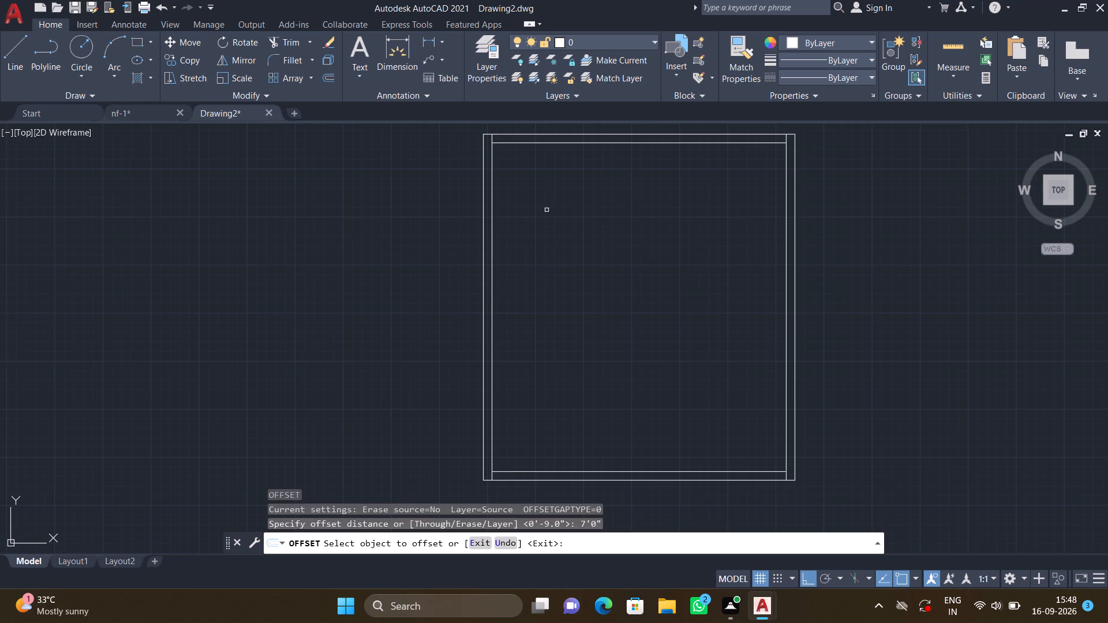
pyautogui.click(492, 196)
pyautogui.click(594, 211)
pyautogui.press('Return')
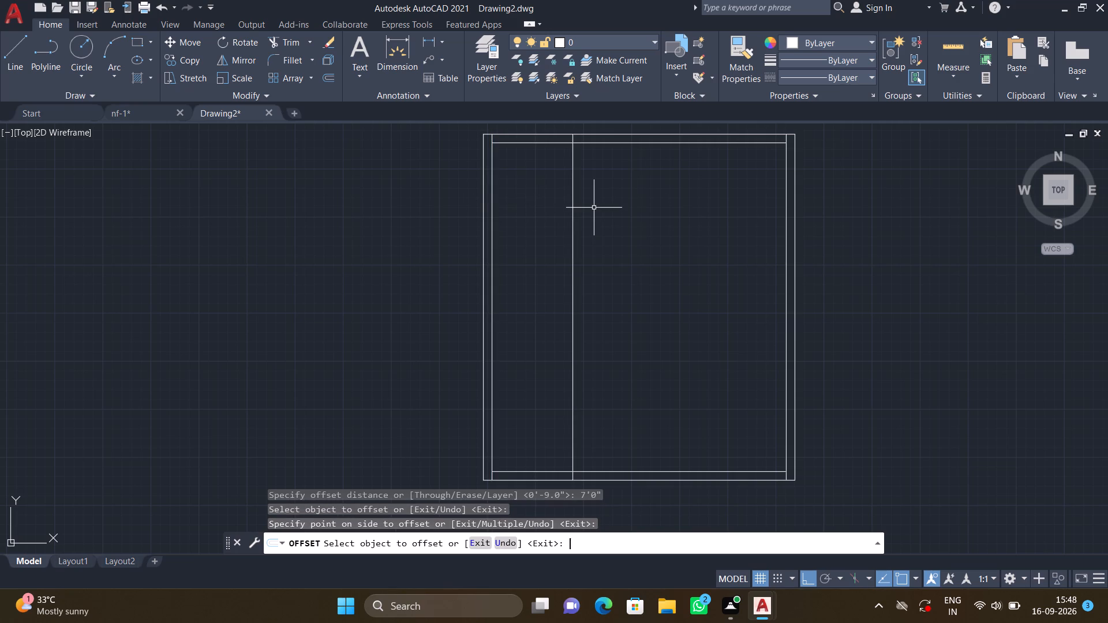
# Offset the vertical partition line 4.5" to its right to give the partition wall its thickness.
pyautogui.press('o')
pyautogui.press('Return')
pyautogui.write('4.5"')
pyautogui.press('Return')
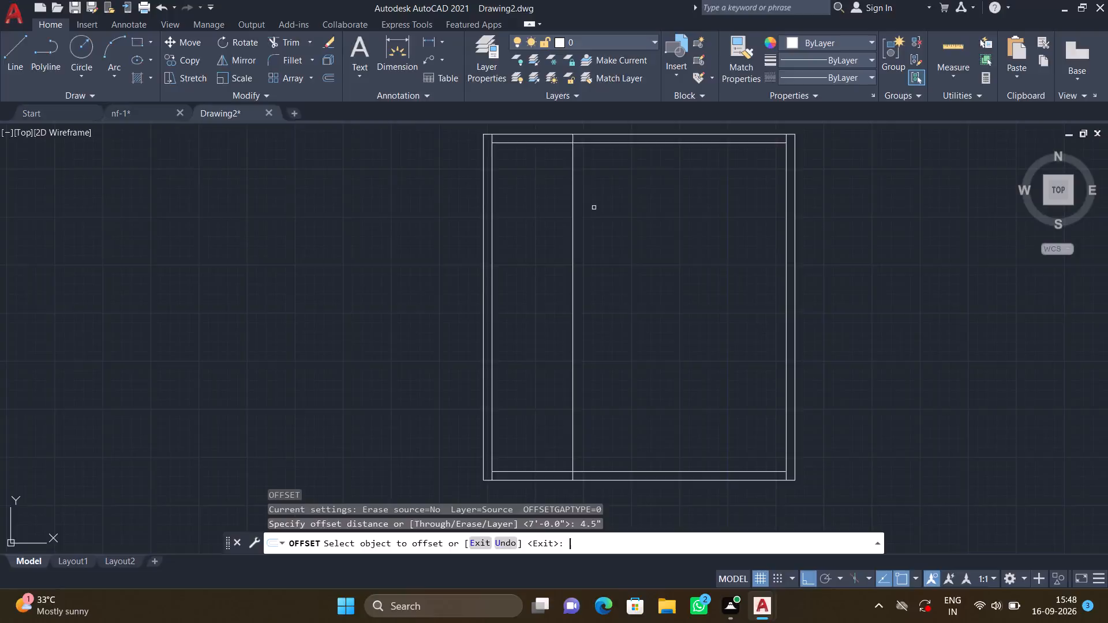
pyautogui.click(572, 190)
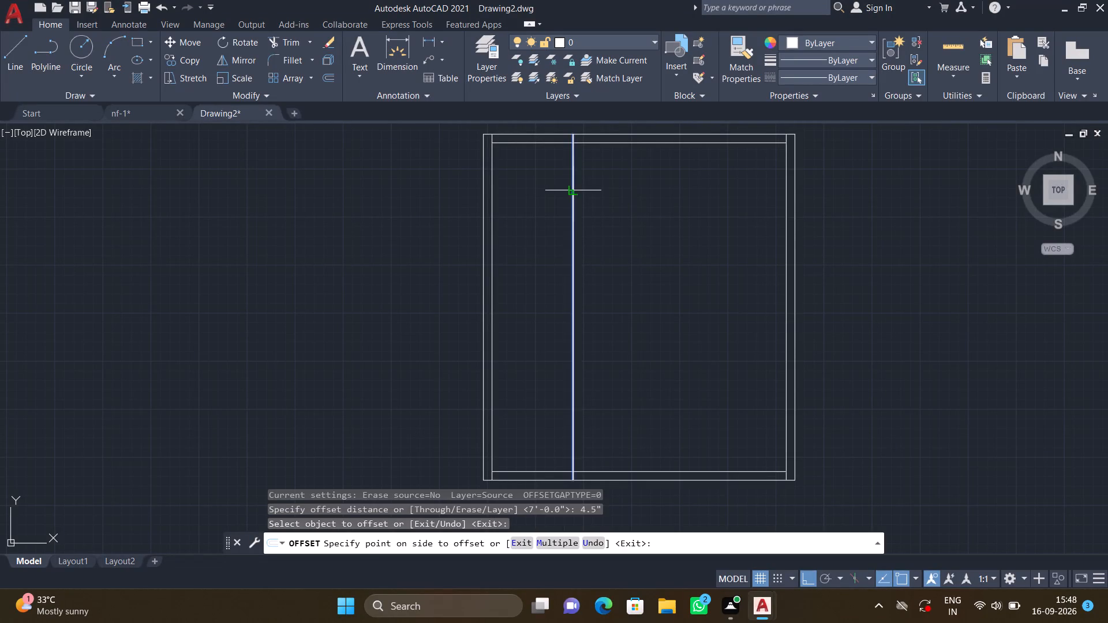
pyautogui.click(615, 200)
pyautogui.press('Return')
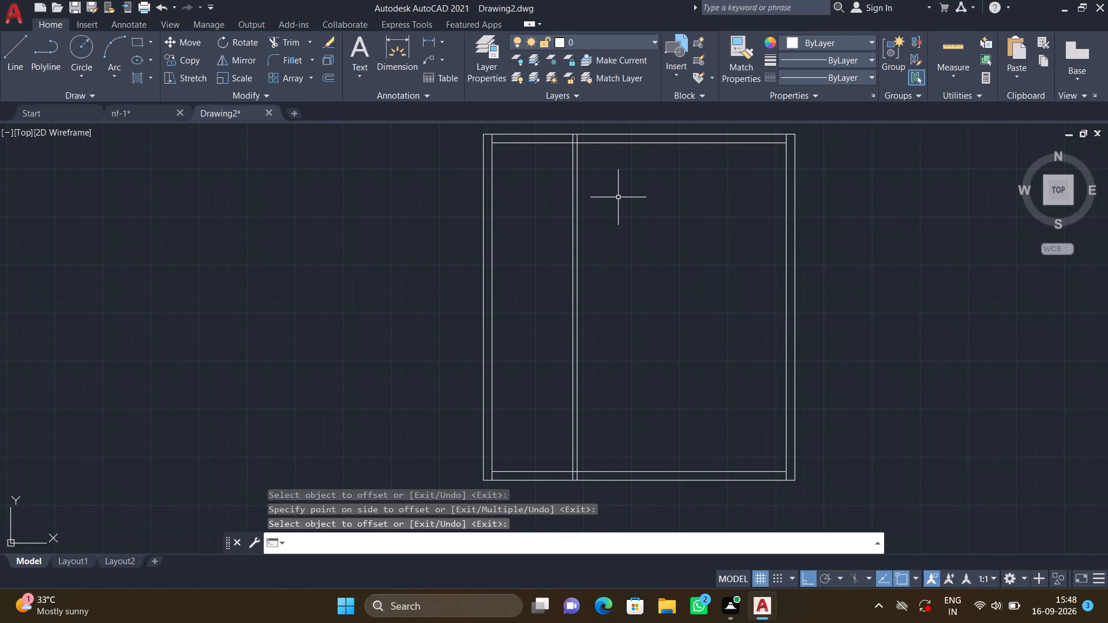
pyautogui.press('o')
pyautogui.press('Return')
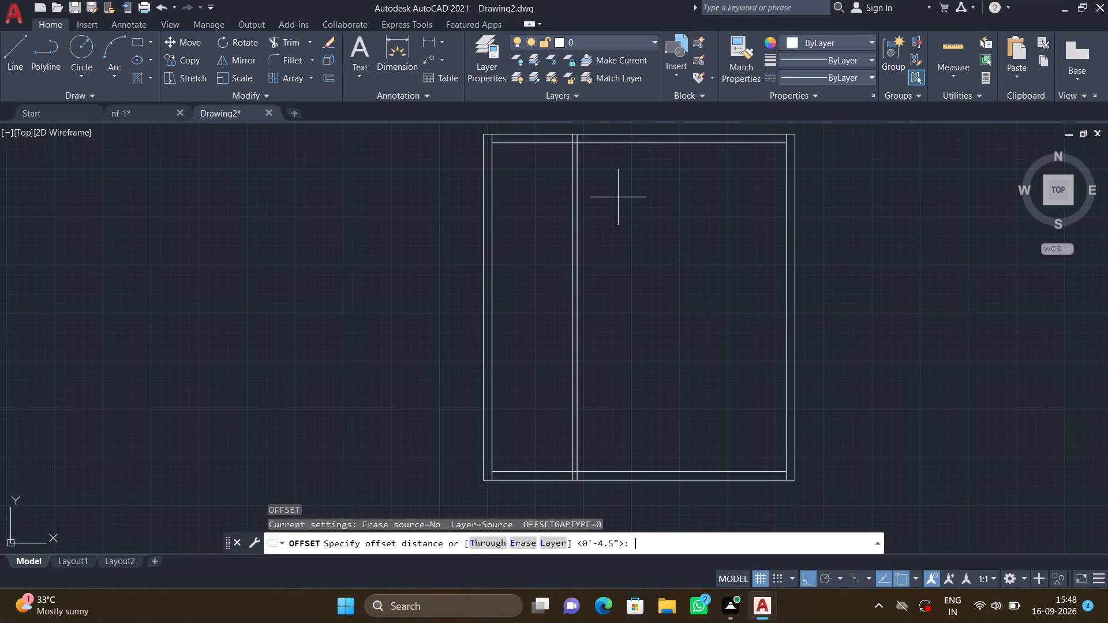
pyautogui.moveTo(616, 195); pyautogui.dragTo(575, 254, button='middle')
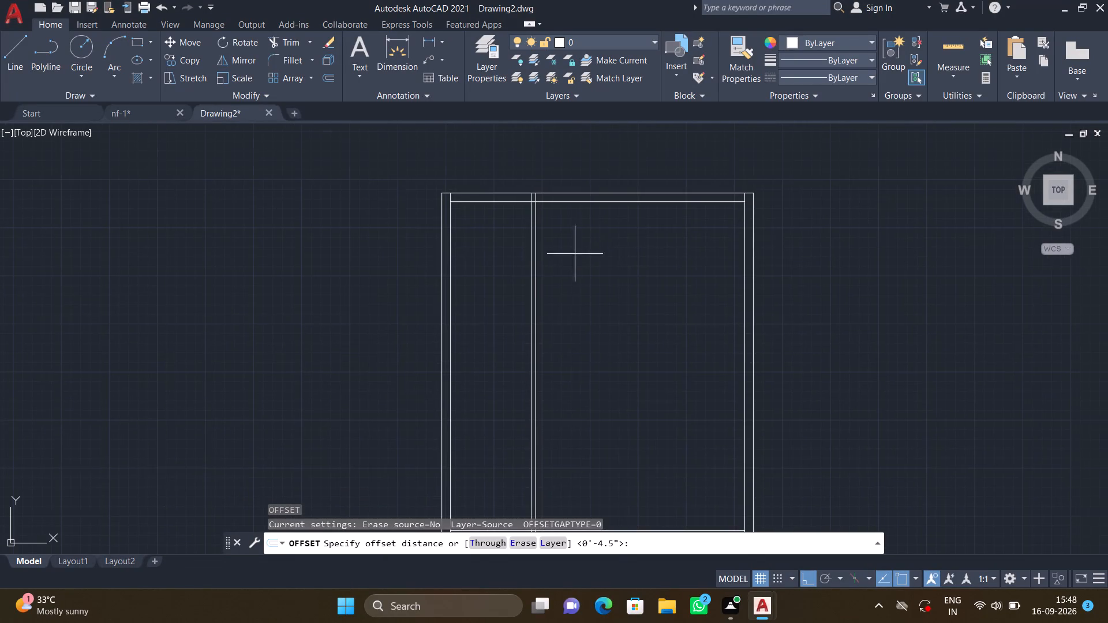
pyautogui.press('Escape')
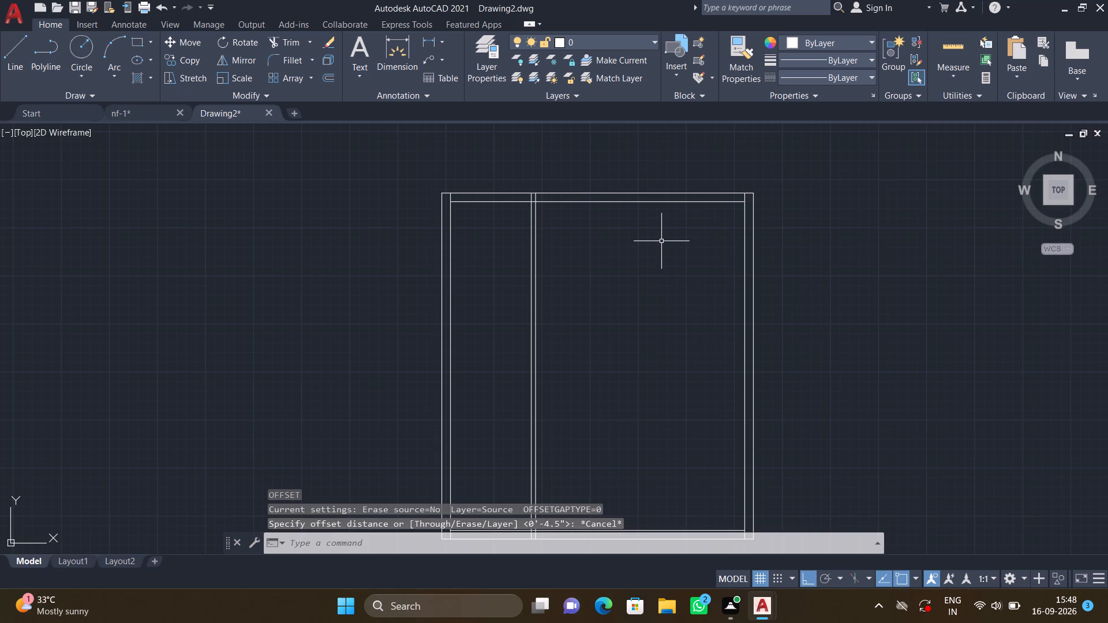
# Offset the right inner wall line 10'0" toward the inside of the plan.
pyautogui.press('o')
pyautogui.press('Return')
pyautogui.write('10')
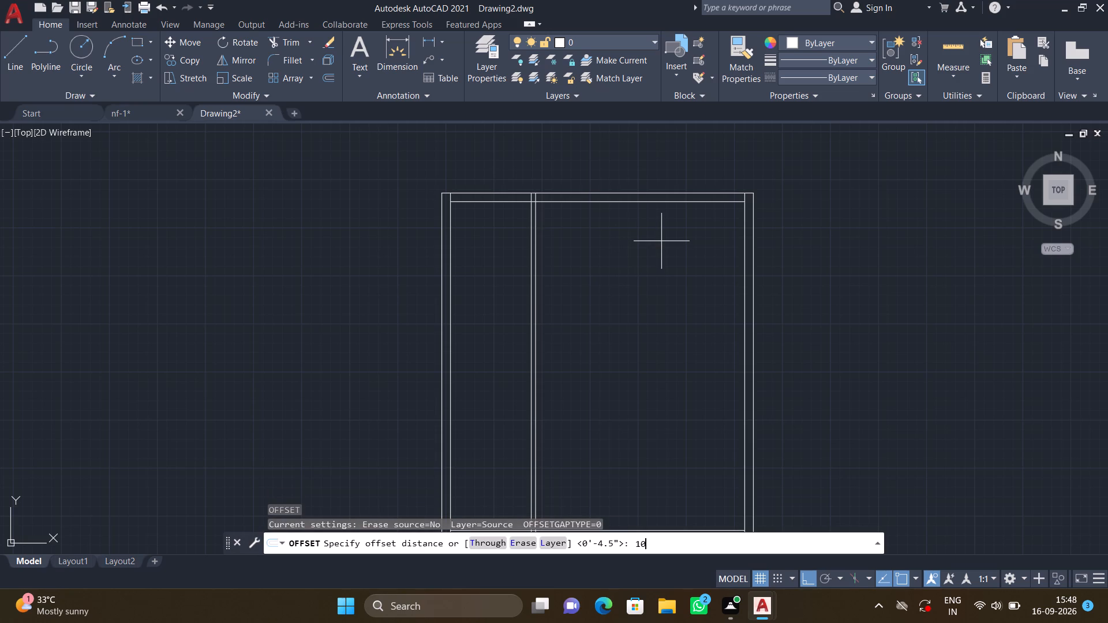
pyautogui.press("'")
pyautogui.write('0"')
pyautogui.press('Return')
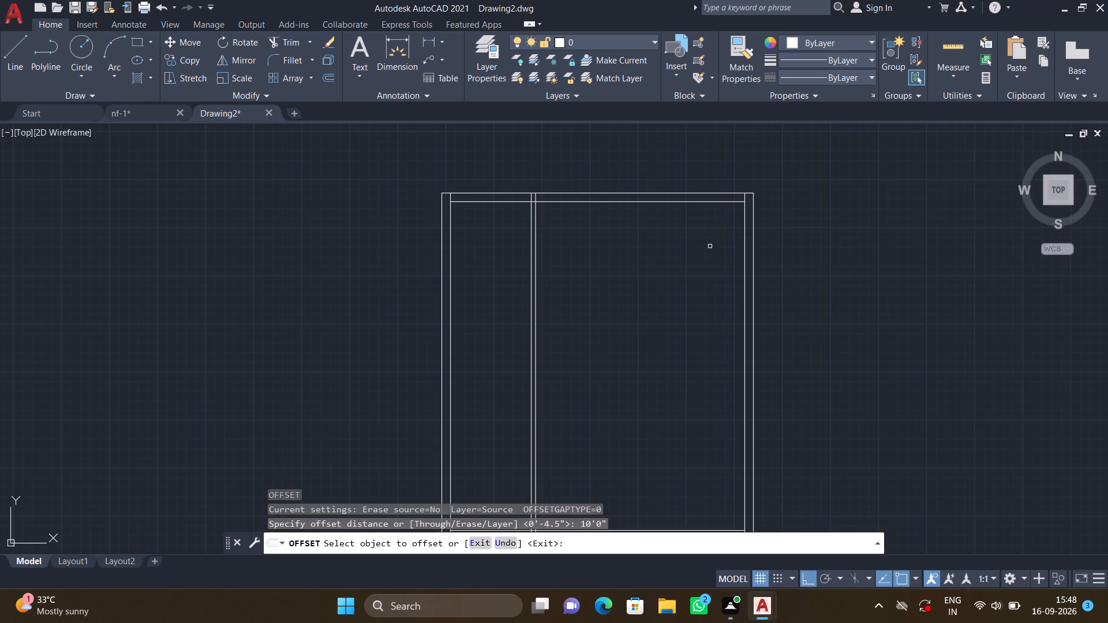
pyautogui.click(744, 247)
pyautogui.click(671, 257)
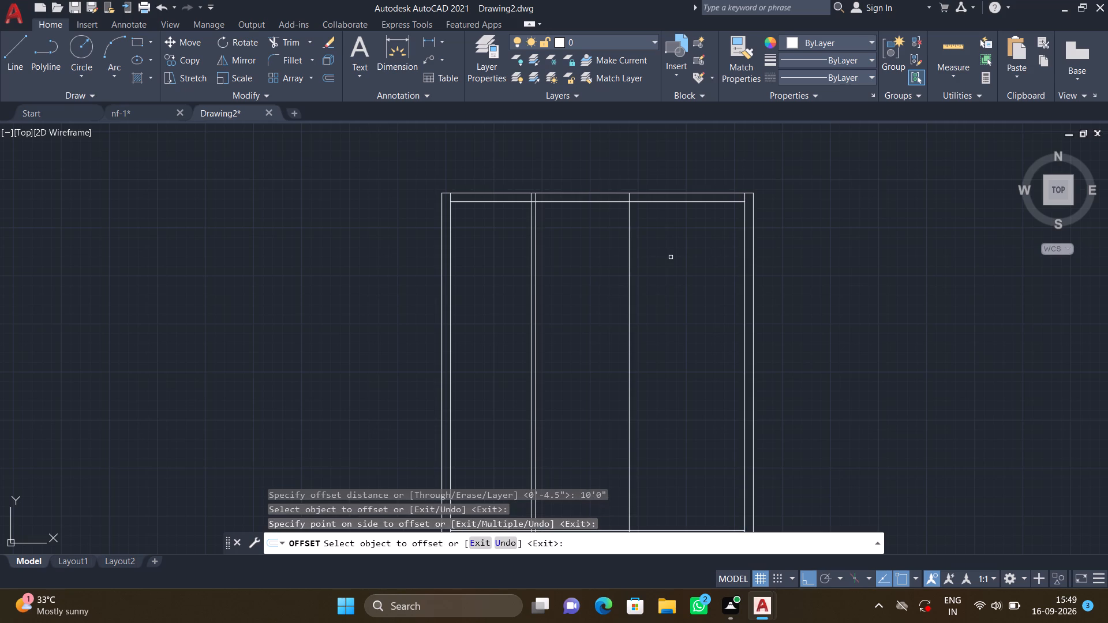
pyautogui.press('Return')
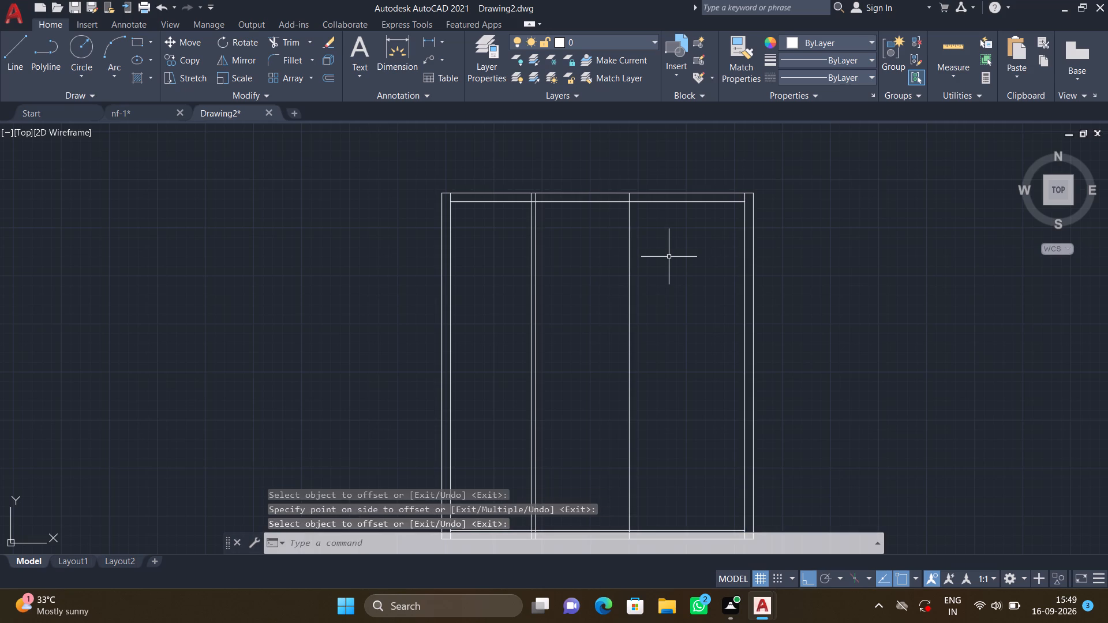
# Offset the right-hand partition line 4.5" to its left, toward the middle bay, to form the second partition wall.
pyautogui.press('o')
pyautogui.press('Return')
pyautogui.write('4.5"')
pyautogui.press('Return')
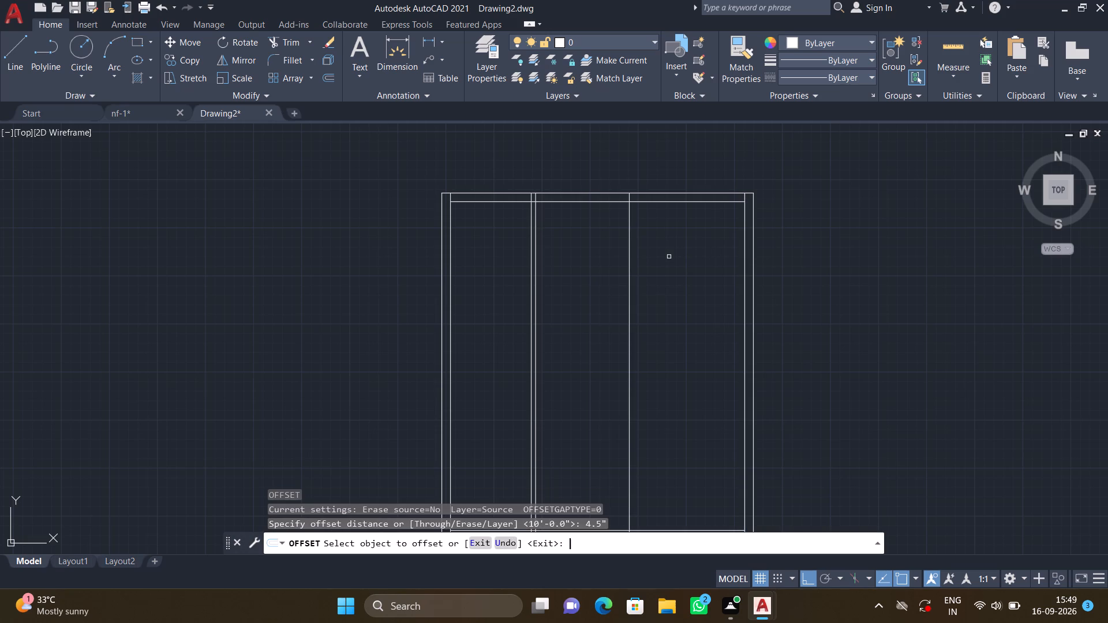
pyautogui.click(631, 243)
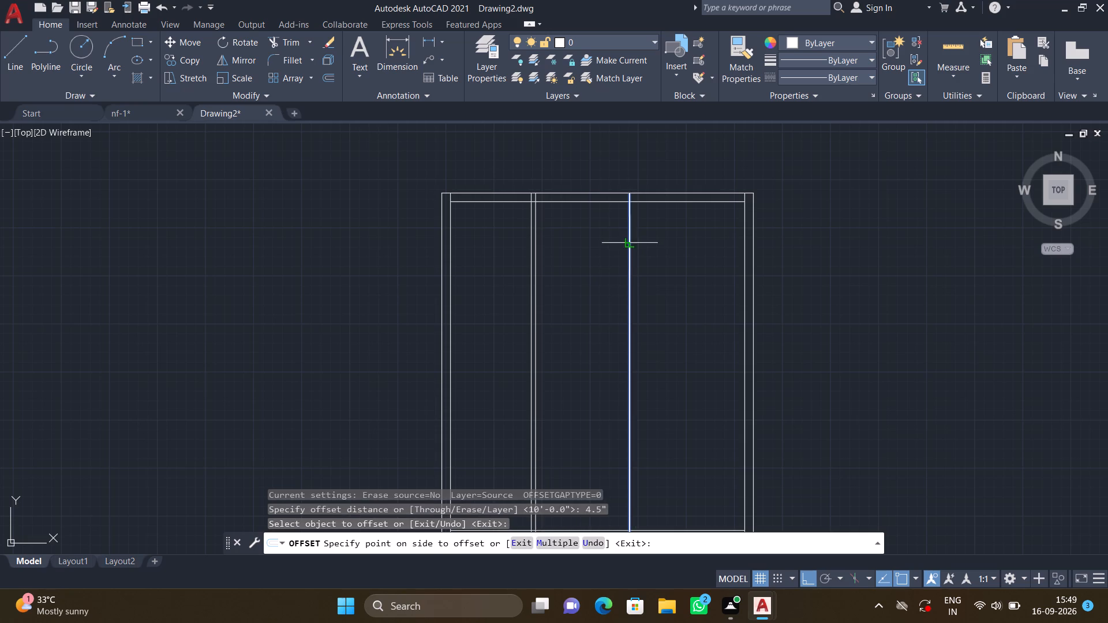
pyautogui.click(611, 240)
pyautogui.press('Return')
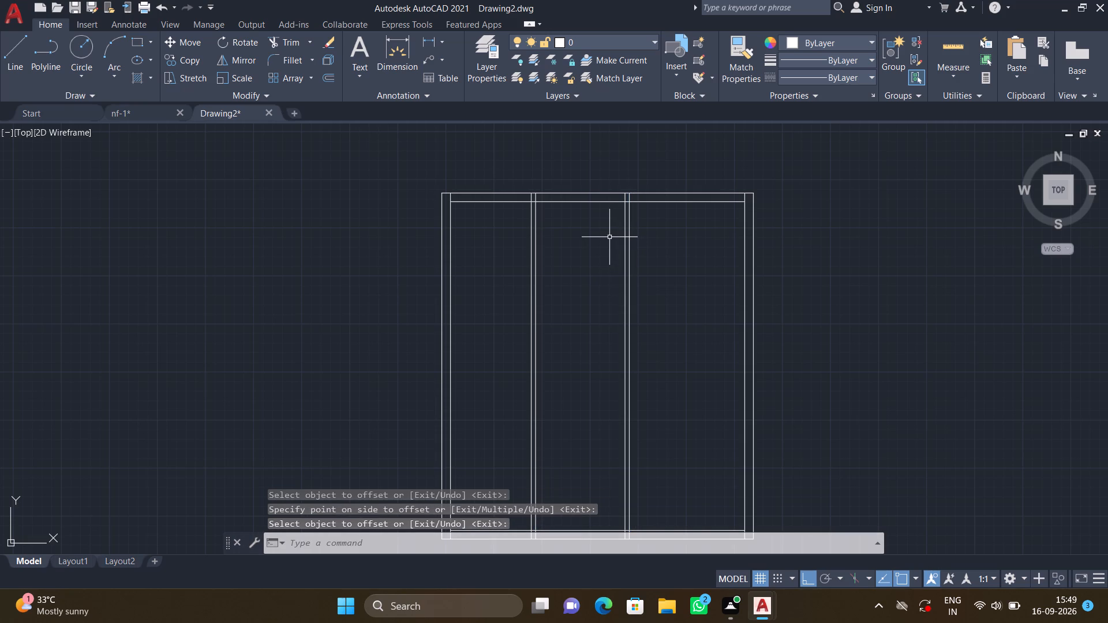
# Offset the top inner wall line 4'0" down into the plan.
pyautogui.scroll(-1, 605, 249)
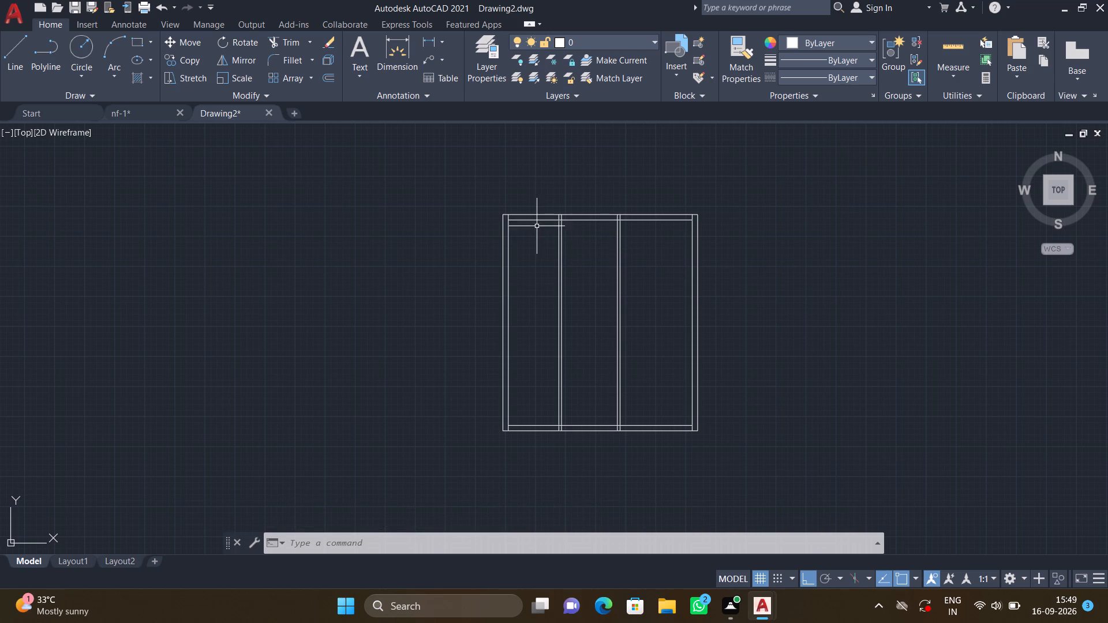
pyautogui.scroll(2, 535, 226)
pyautogui.press('o')
pyautogui.press('Return')
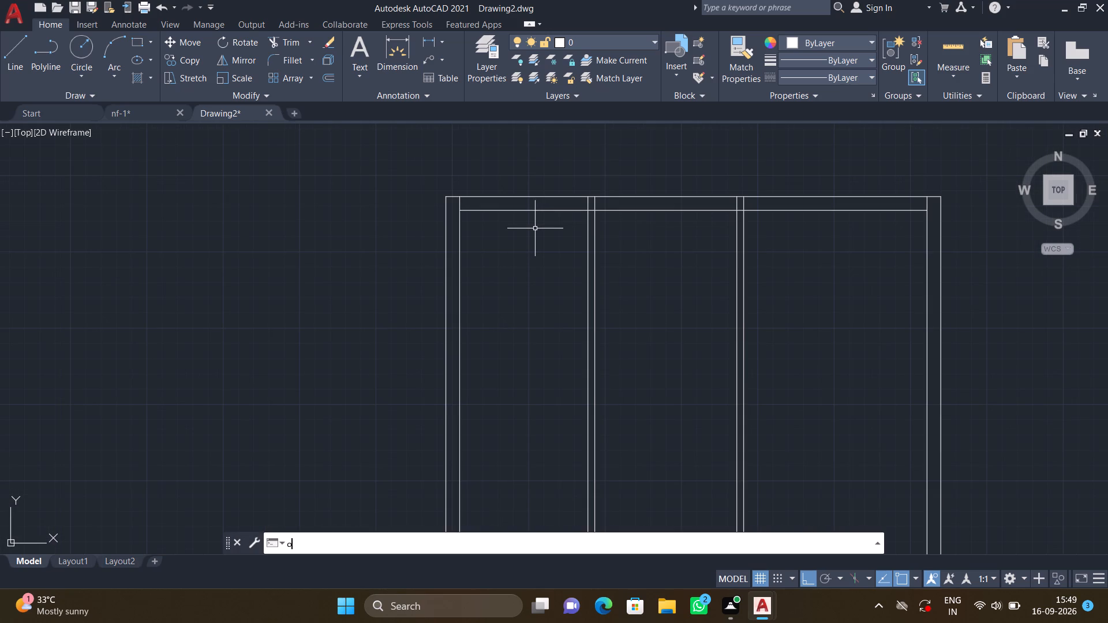
pyautogui.write("4'")
pyautogui.write('0"')
pyautogui.press('Return')
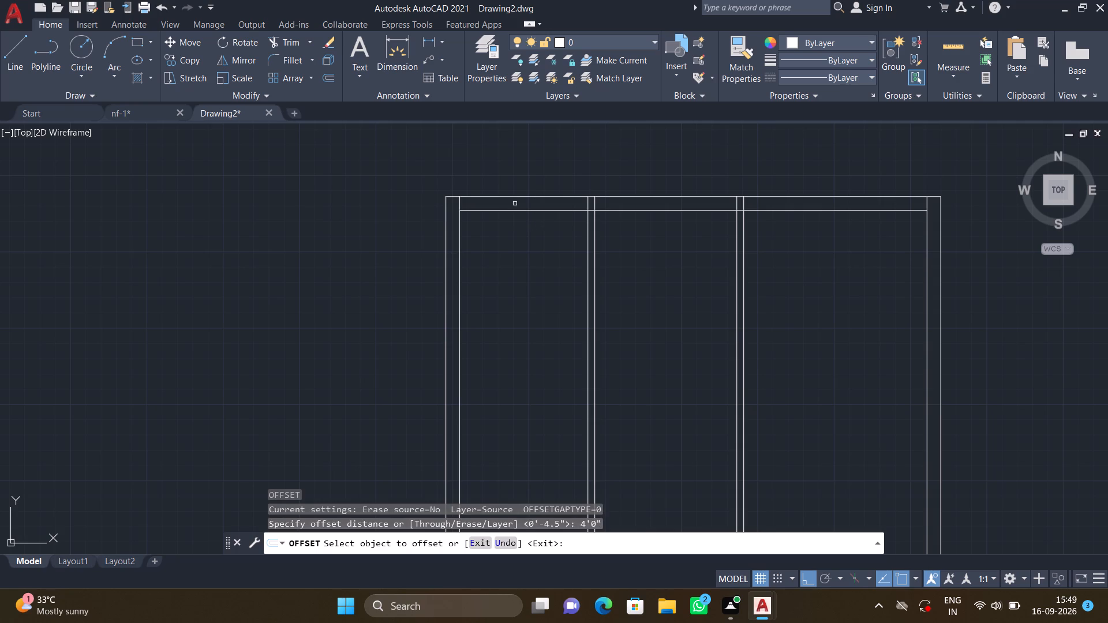
pyautogui.click(506, 209)
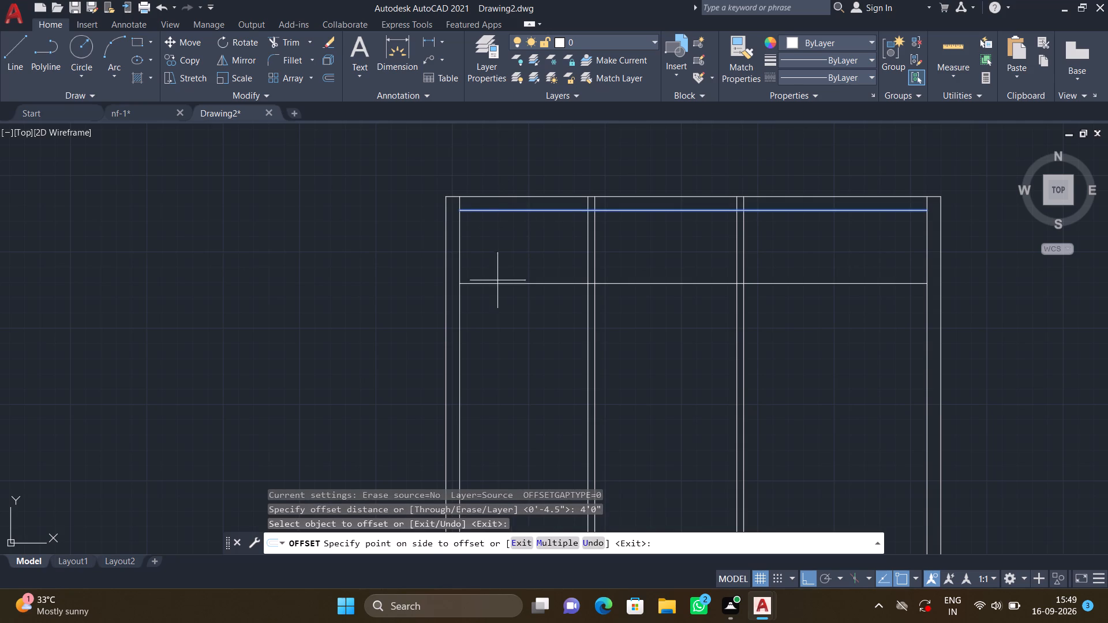
pyautogui.click(497, 279)
pyautogui.press('Return')
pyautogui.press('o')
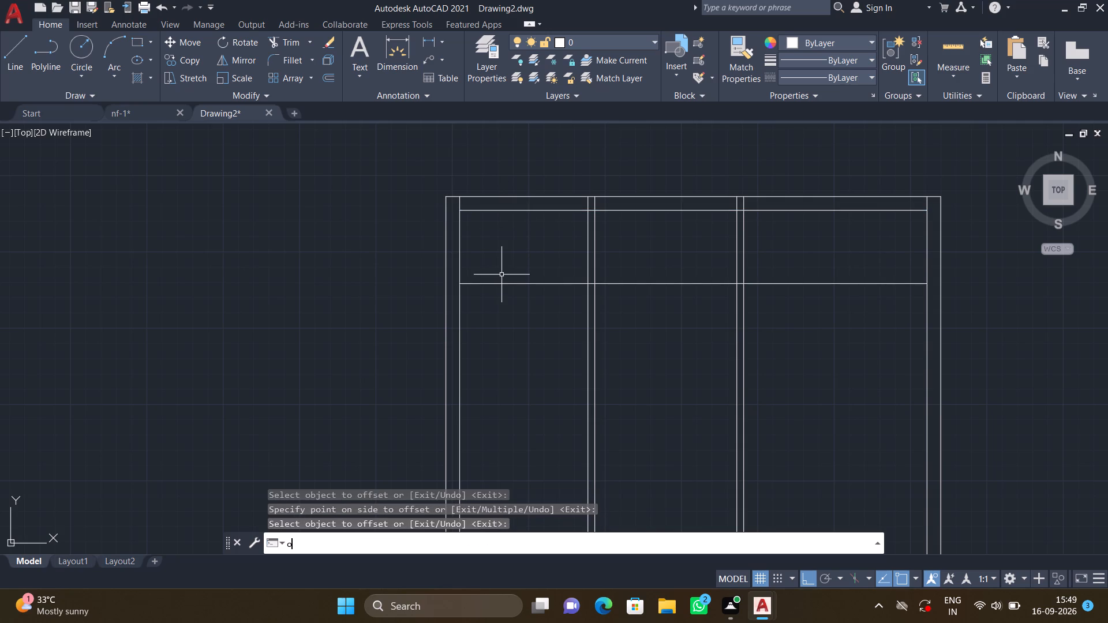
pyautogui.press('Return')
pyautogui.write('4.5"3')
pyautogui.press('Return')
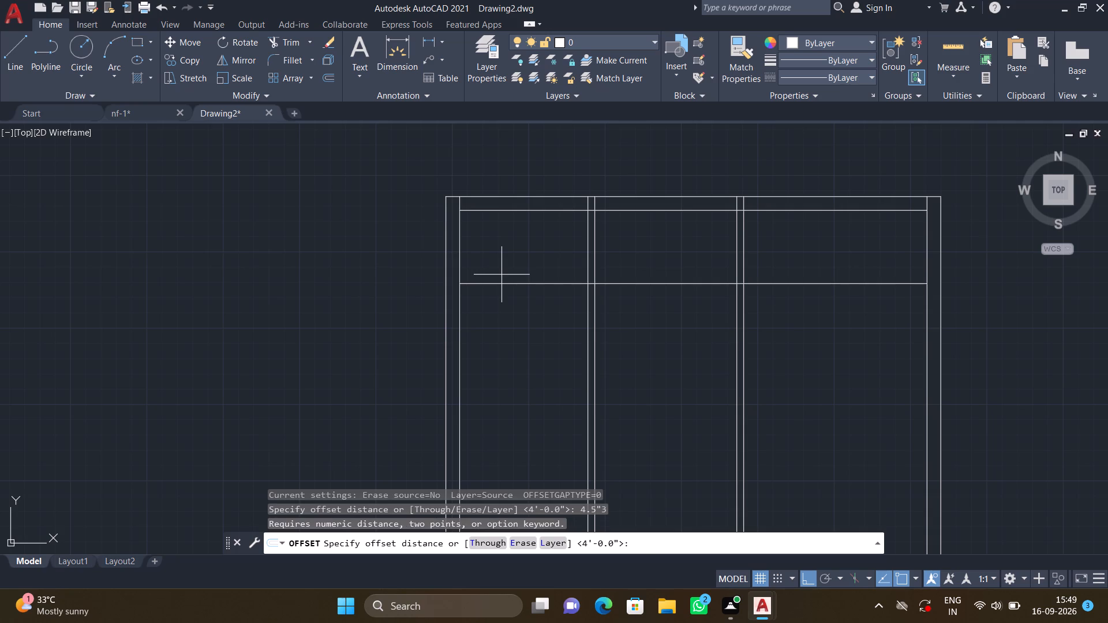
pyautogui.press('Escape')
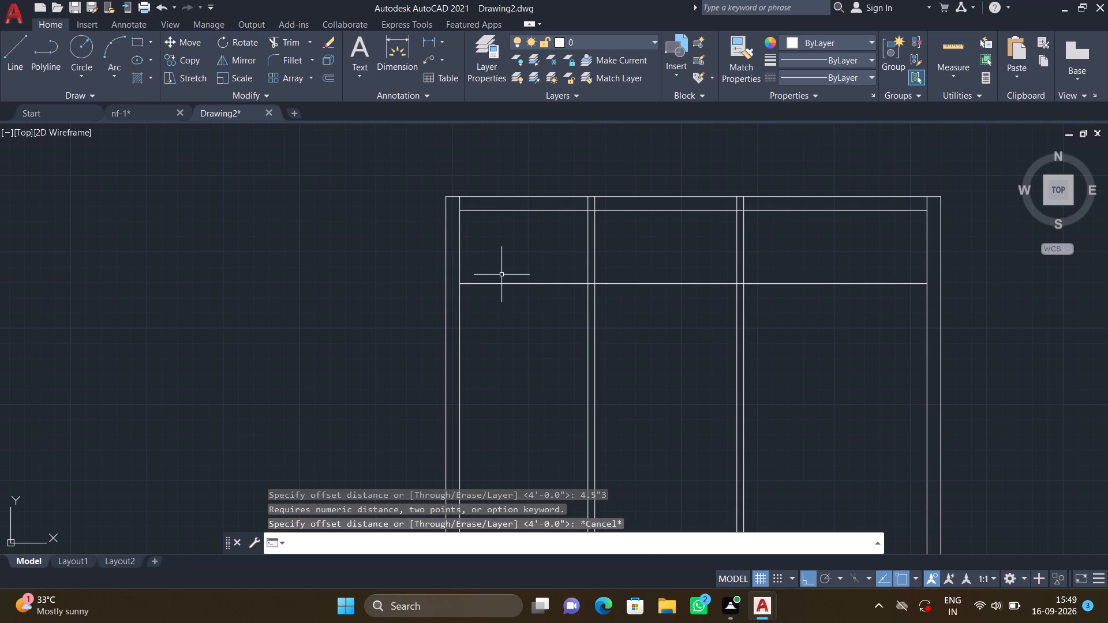
# Offset the new horizontal partition line 4.5" downward to give the partition wall its thickness.
pyautogui.press('o')
pyautogui.press('Return')
pyautogui.write('4.5"')
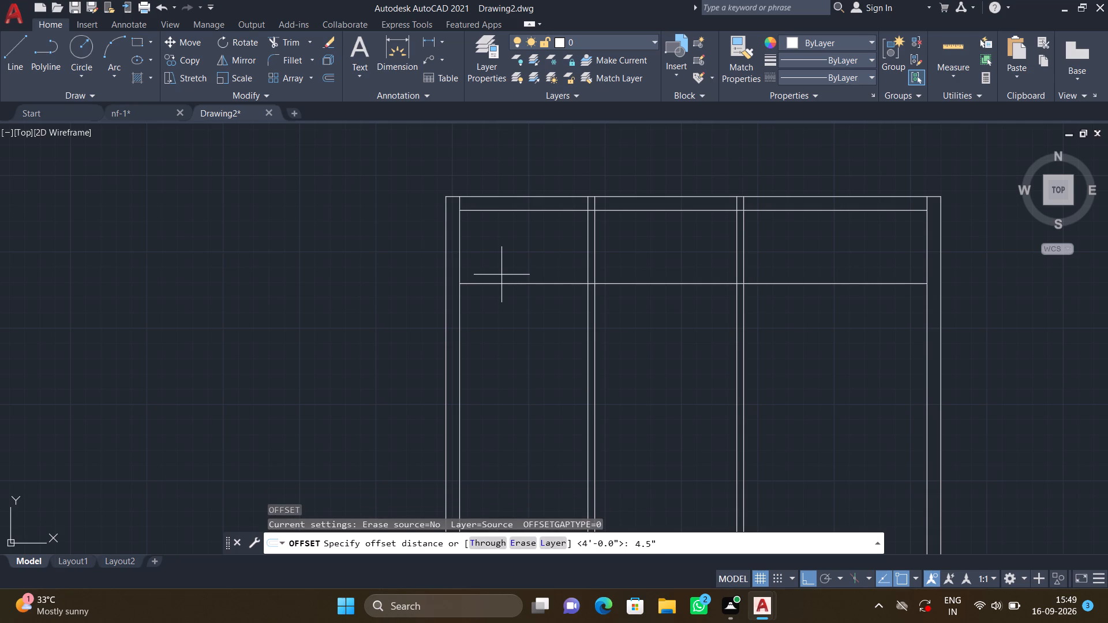
pyautogui.press('Return')
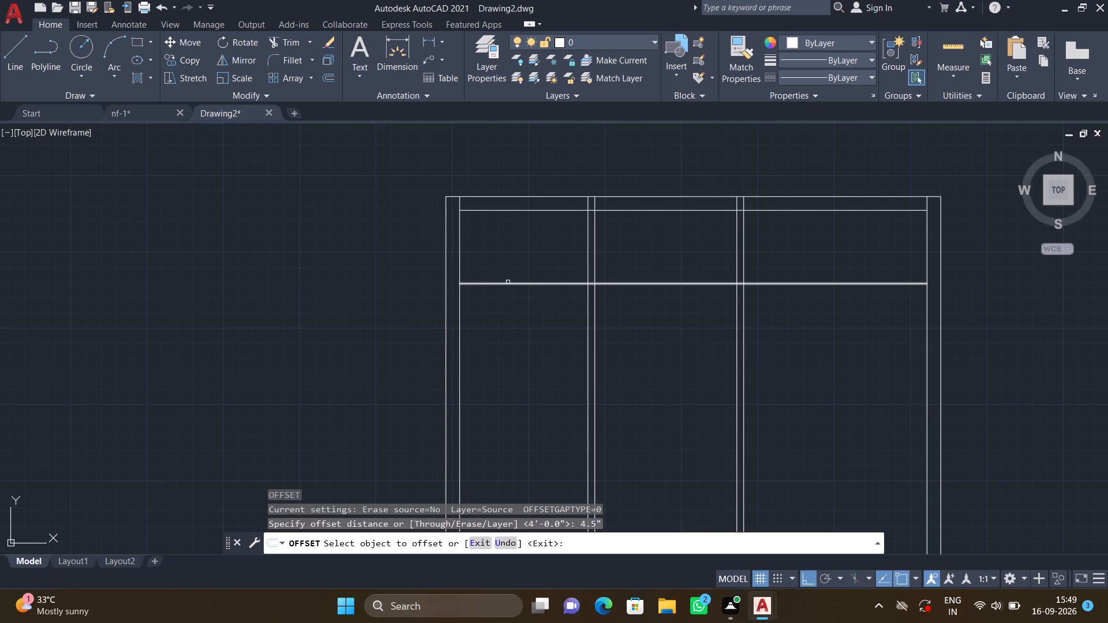
pyautogui.click(508, 282)
pyautogui.click(513, 306)
pyautogui.press('Return')
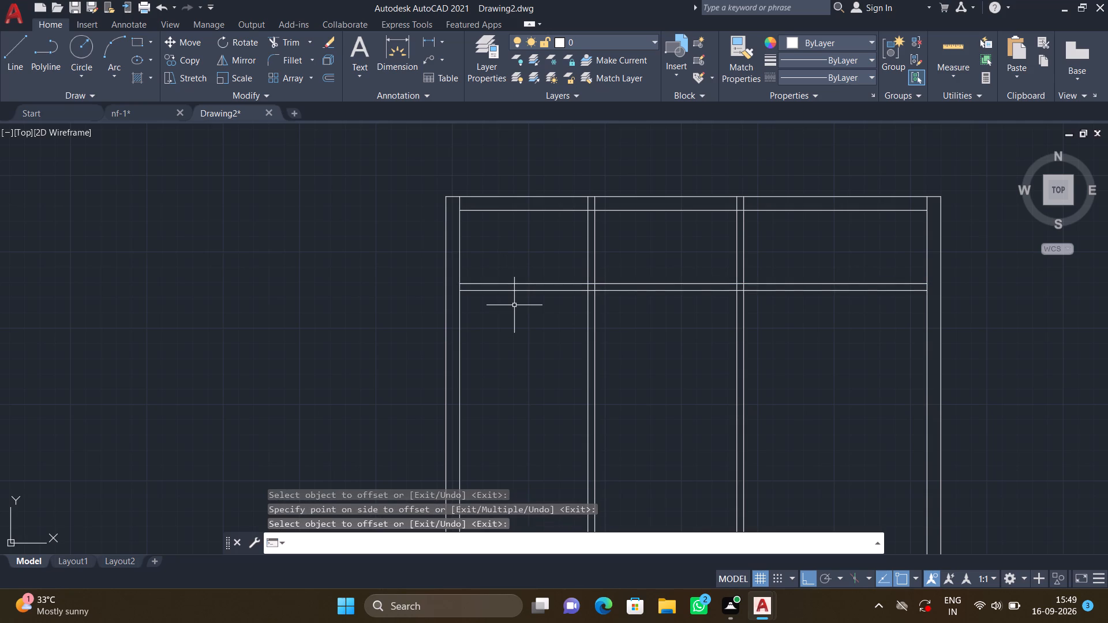
# Trim the two horizontal partition lines out of the middle and right bays, keeping them in the left bay.
pyautogui.scroll(-1, 519, 305)
pyautogui.moveTo(541, 326); pyautogui.dragTo(444, 286, button='middle')
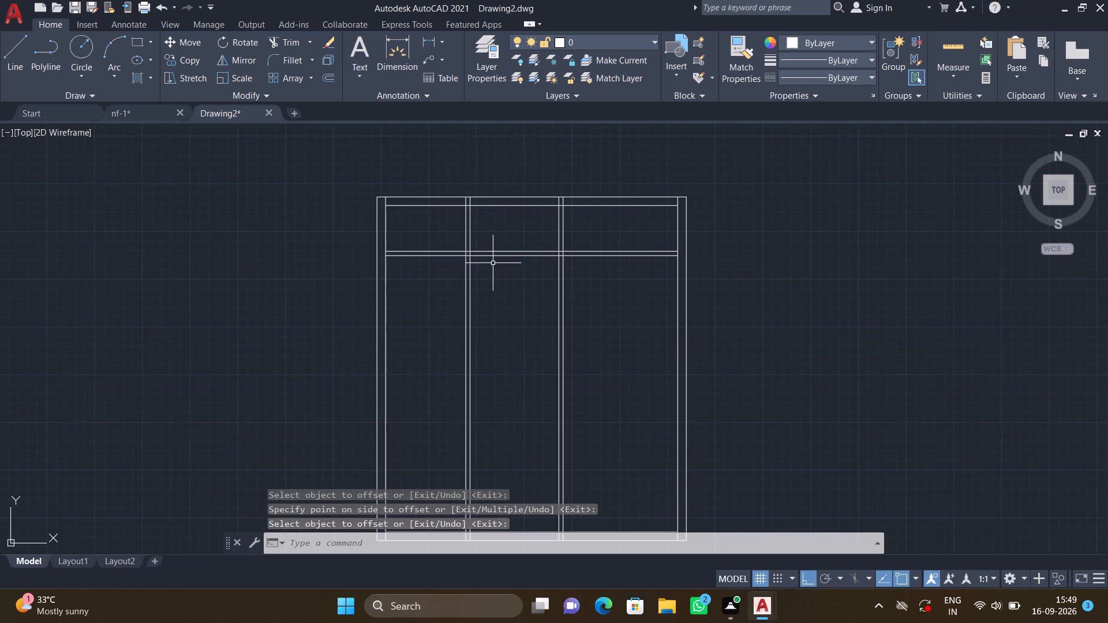
pyautogui.scroll(1, 508, 236)
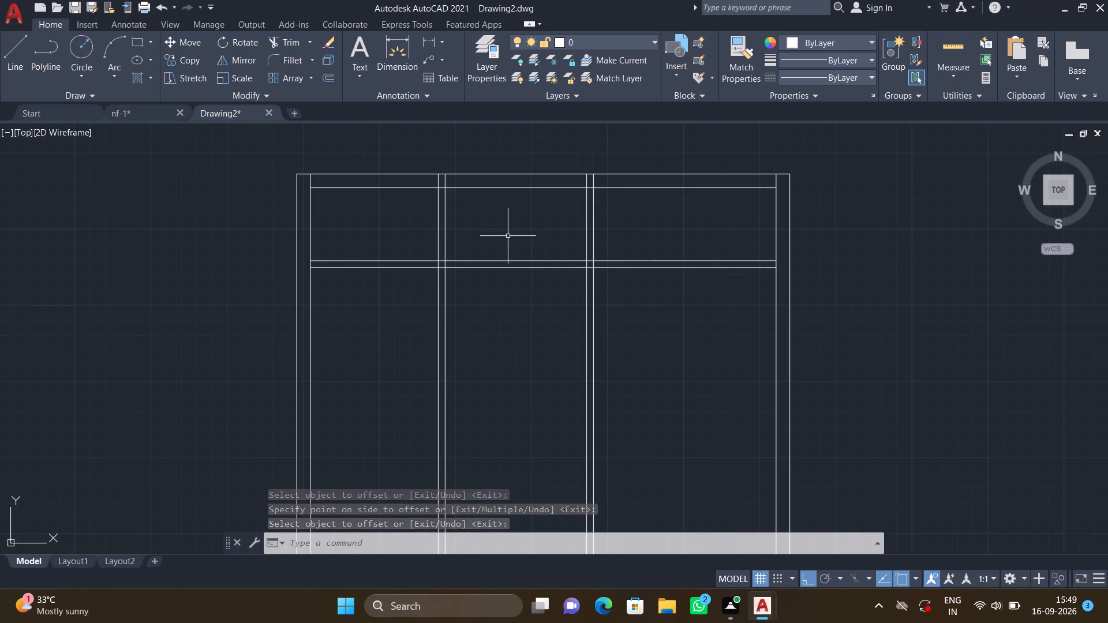
pyautogui.write('tr')
pyautogui.press('Return')
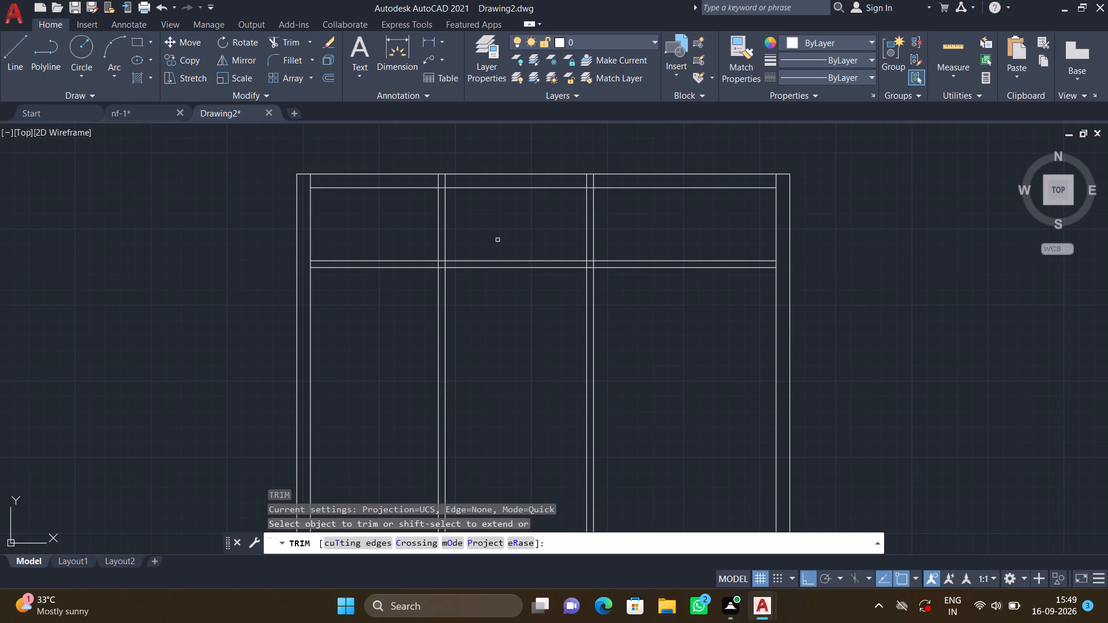
pyautogui.click(493, 242)
pyautogui.moveTo(495, 299); pyautogui.dragTo(501, 295)
pyautogui.click(667, 239)
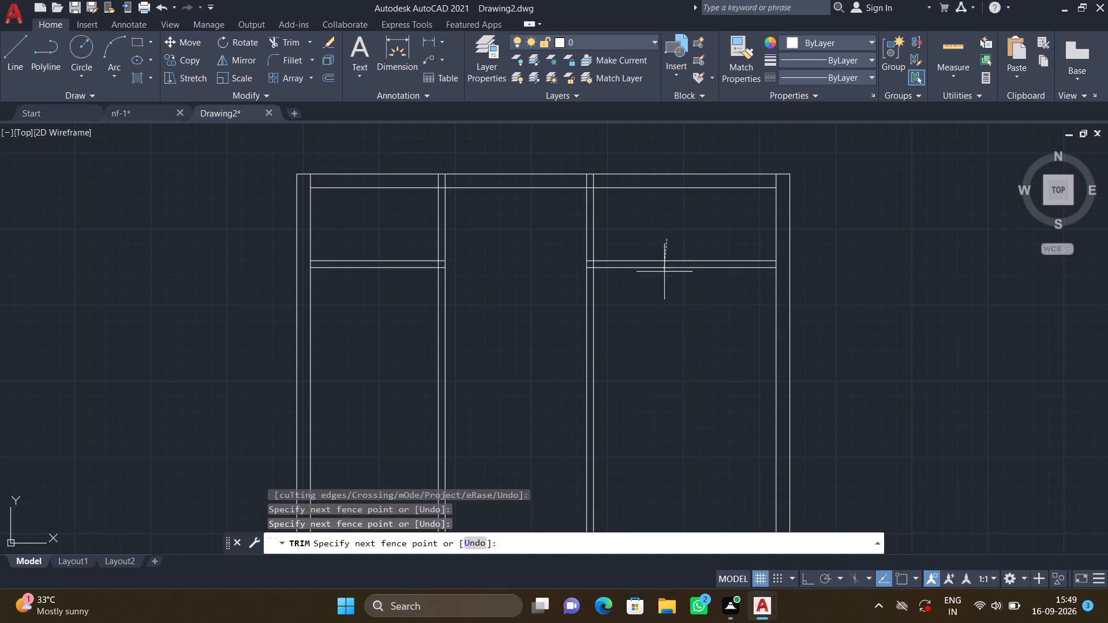
pyautogui.click(667, 305)
pyautogui.press('Return')
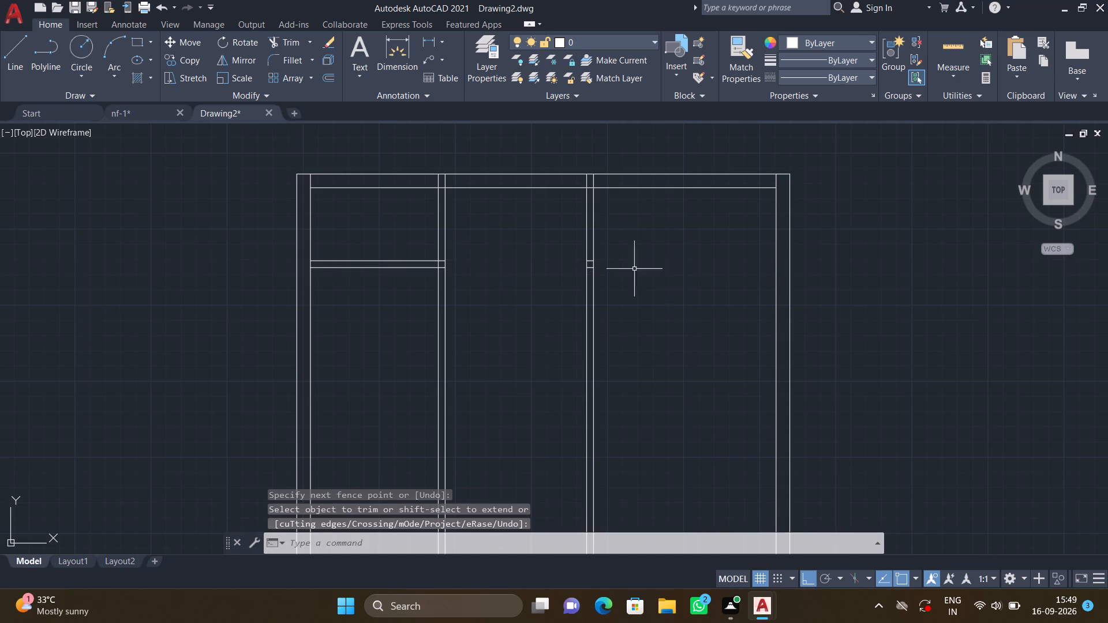
# Offset the top inner wall line 10'0" down into the plan.
pyautogui.press('o')
pyautogui.press('Return')
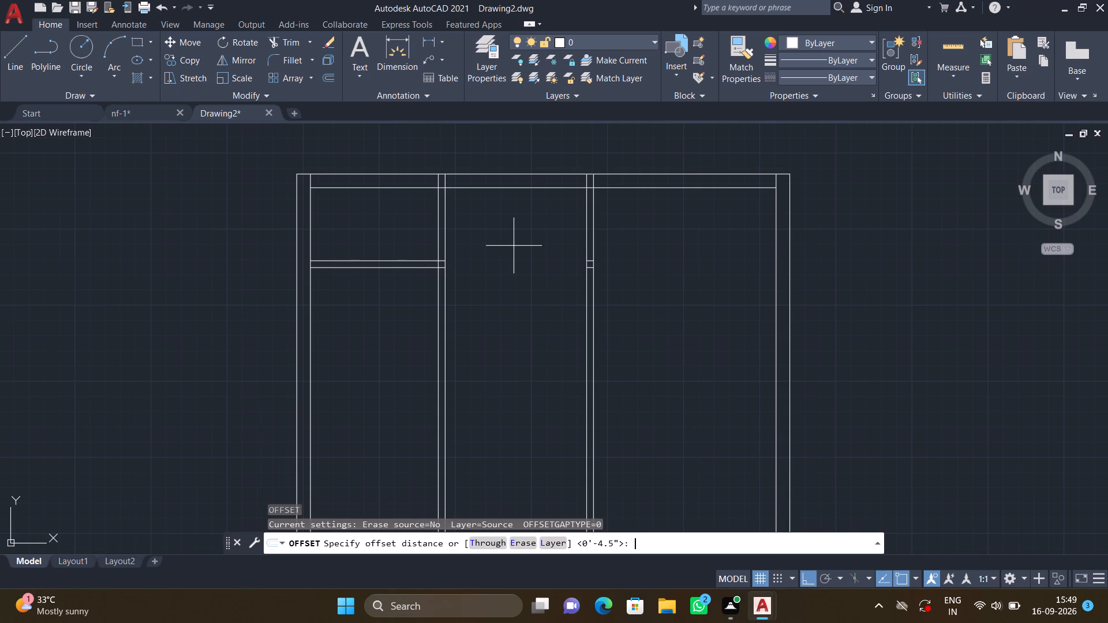
pyautogui.write('10\'0"')
pyautogui.press('Return')
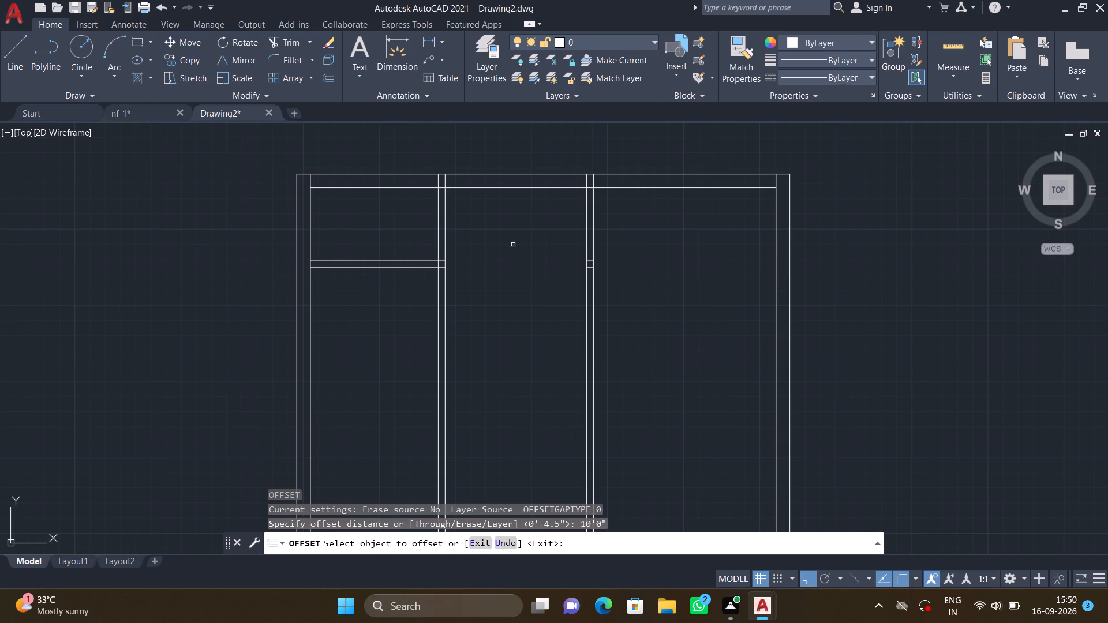
pyautogui.click(489, 188)
pyautogui.click(493, 298)
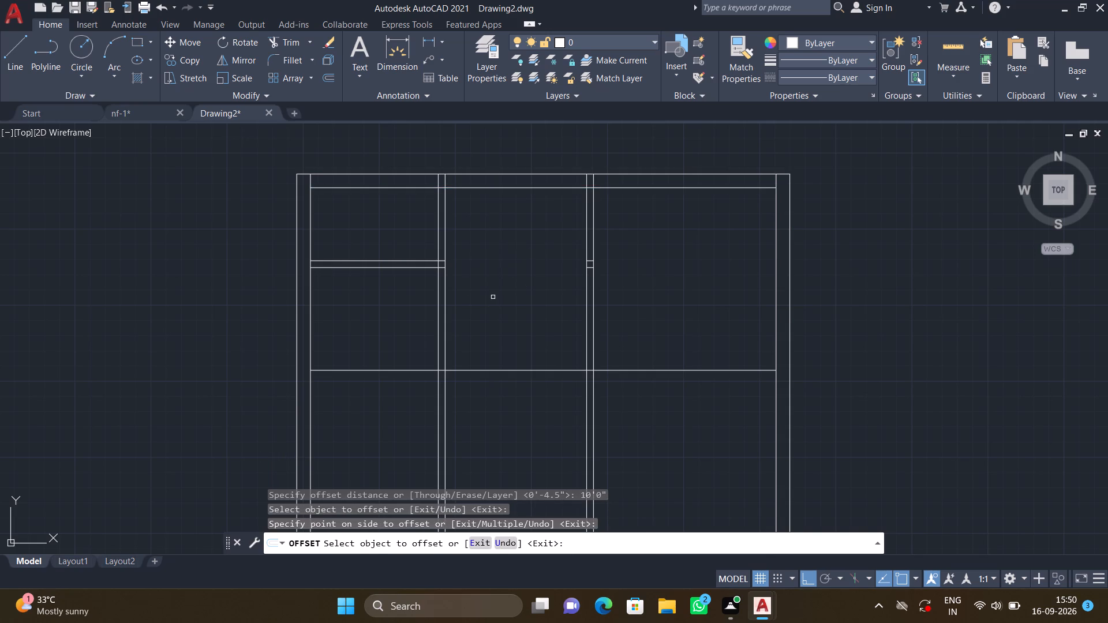
pyautogui.press('Return')
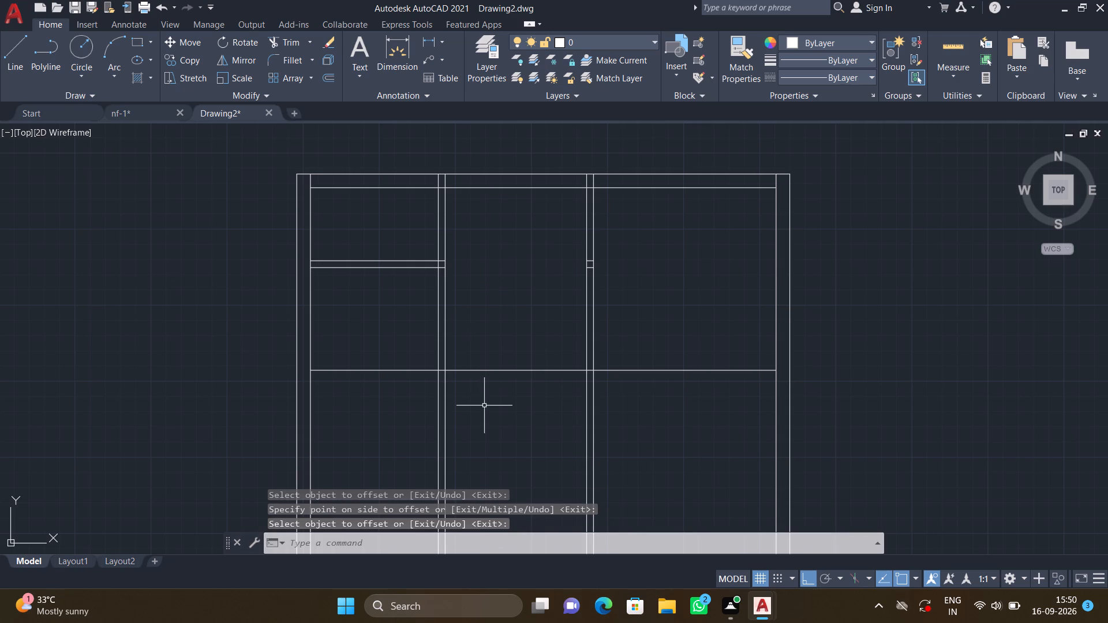
# Offset the second horizontal partition line 4.5" downward to form the partition wall.
pyautogui.press('o')
pyautogui.press('Return')
pyautogui.write('4.5"')
pyautogui.press('Return')
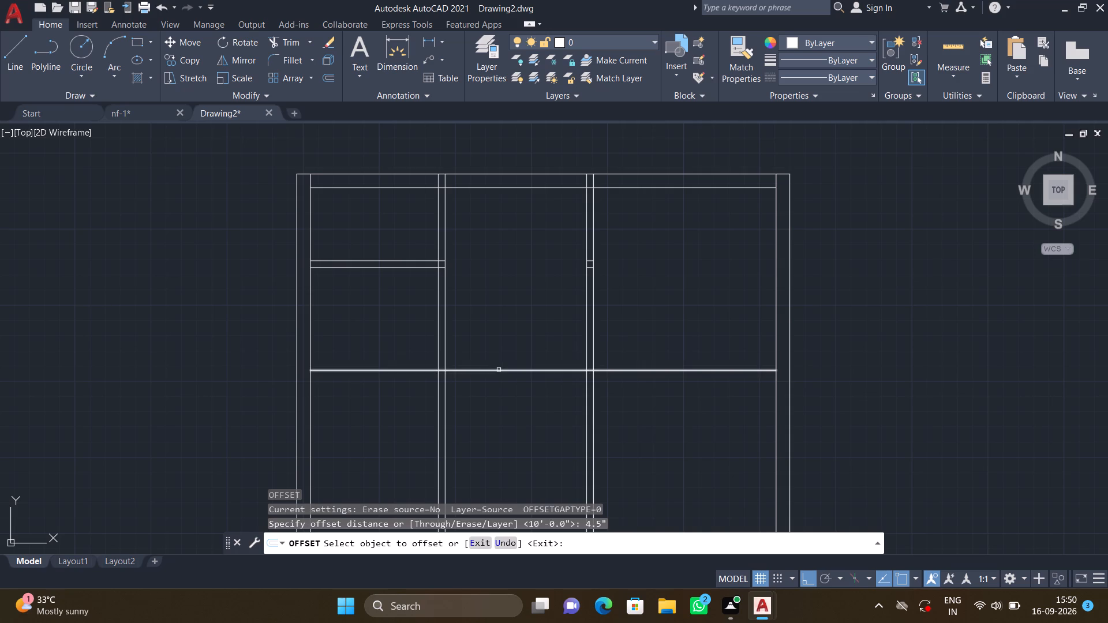
pyautogui.click(499, 370)
pyautogui.click(495, 412)
pyautogui.press('Return')
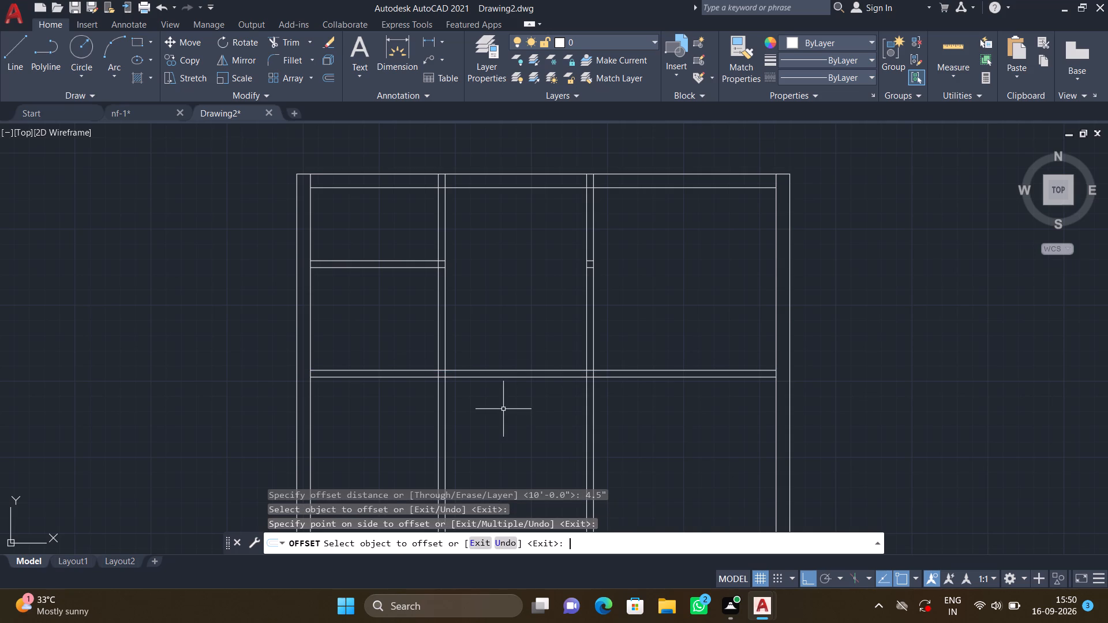
# Trim the second horizontal partition's two lines out of the right bay.
pyautogui.write('tr')
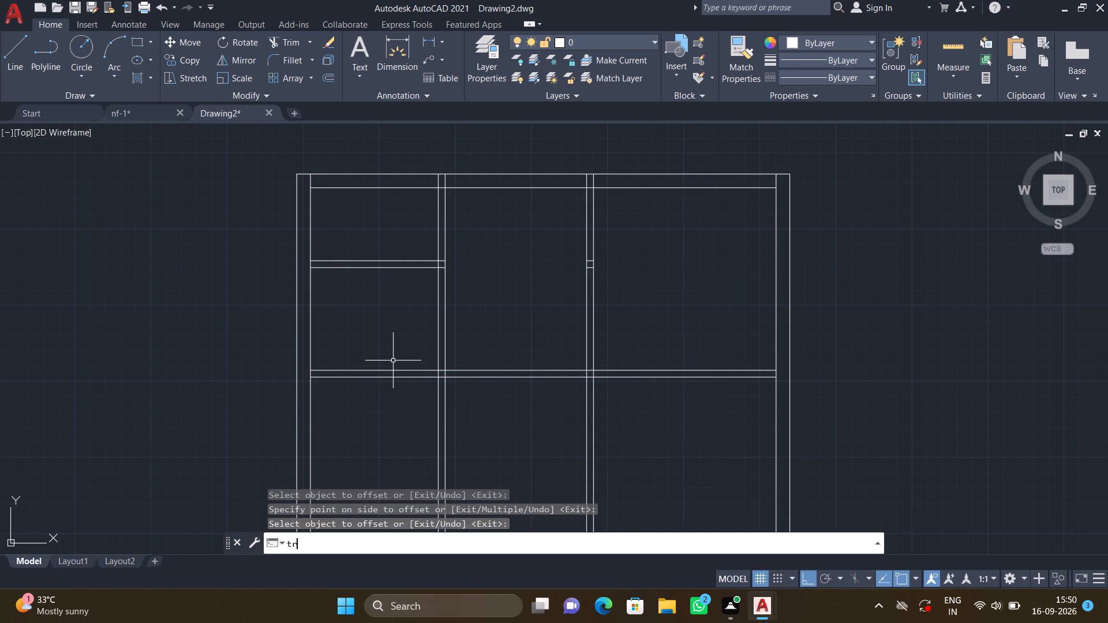
pyautogui.press('Return')
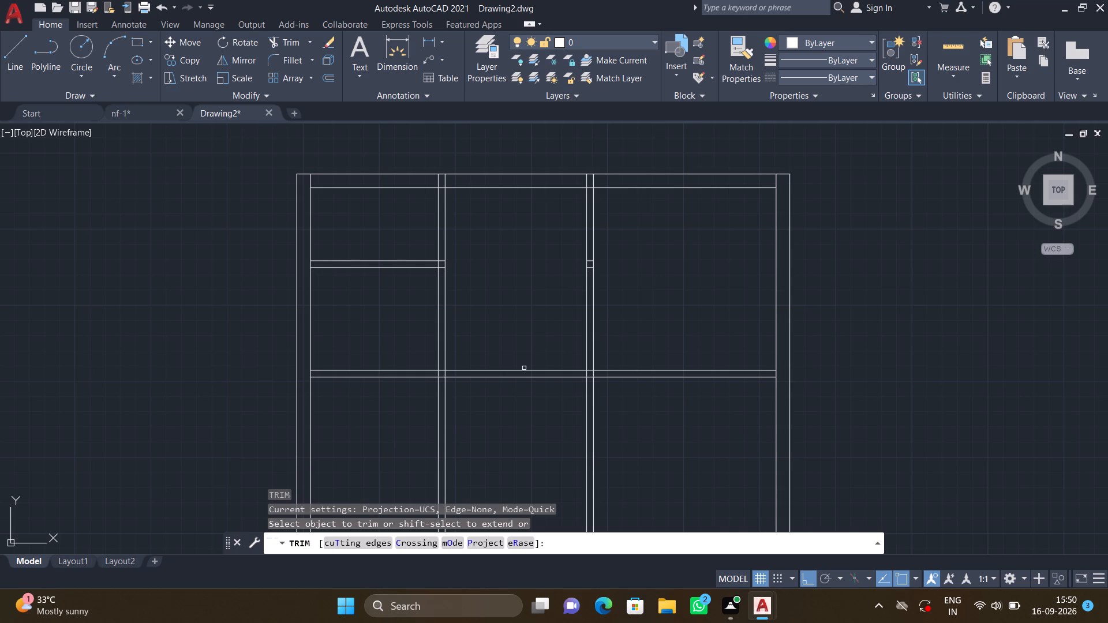
pyautogui.click(658, 337)
pyautogui.click(683, 434)
pyautogui.press('Return')
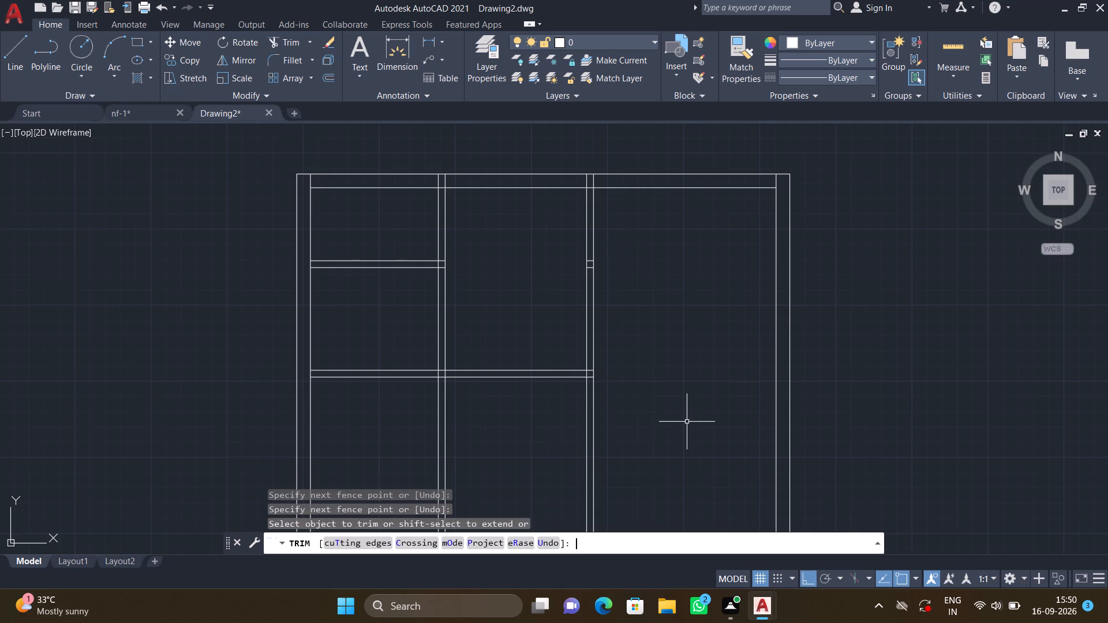
# Offset the top inner wall line 16'5" down into the plan.
pyautogui.scroll(-1, 681, 385)
pyautogui.moveTo(671, 393); pyautogui.dragTo(642, 285, button='middle')
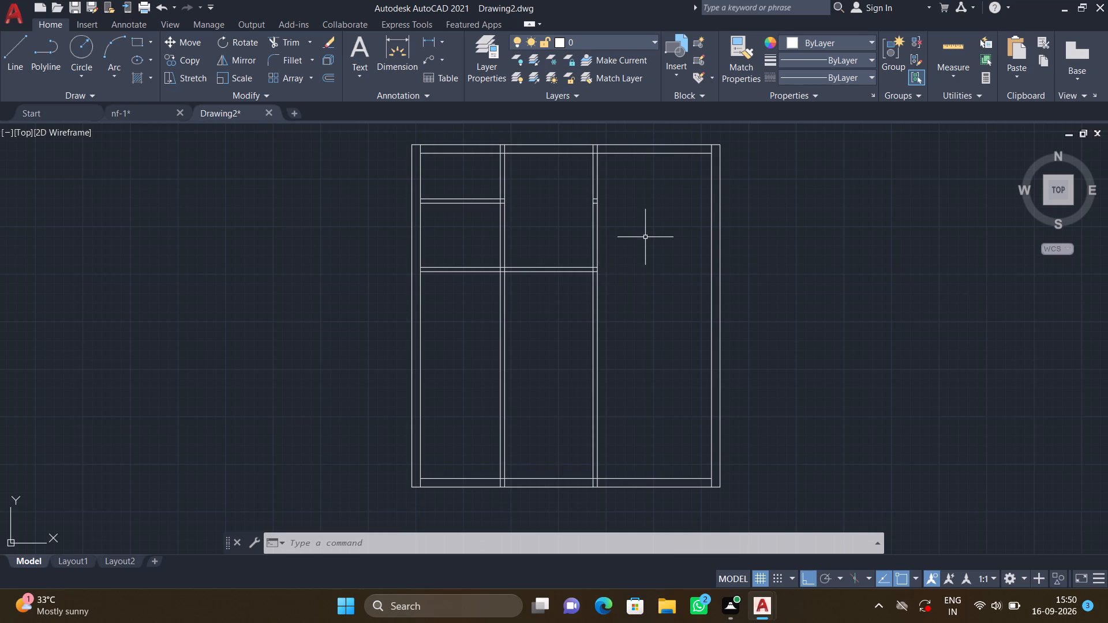
pyautogui.press('o')
pyautogui.press('Return')
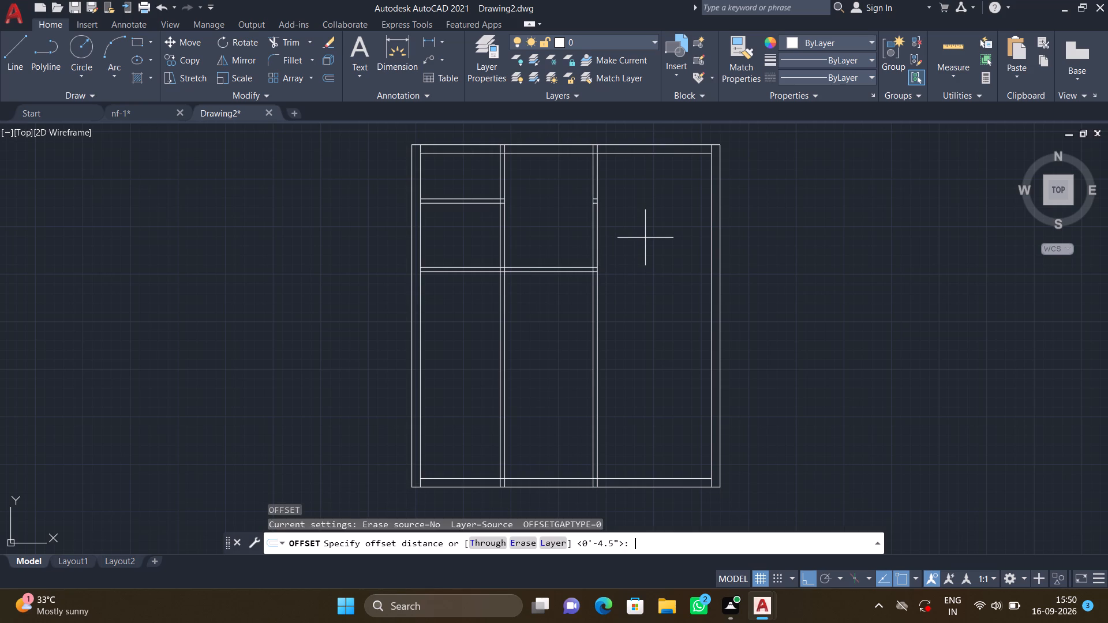
pyautogui.write("16'")
pyautogui.press('5')
pyautogui.hotkey('shift', '"')
pyautogui.press('Return')
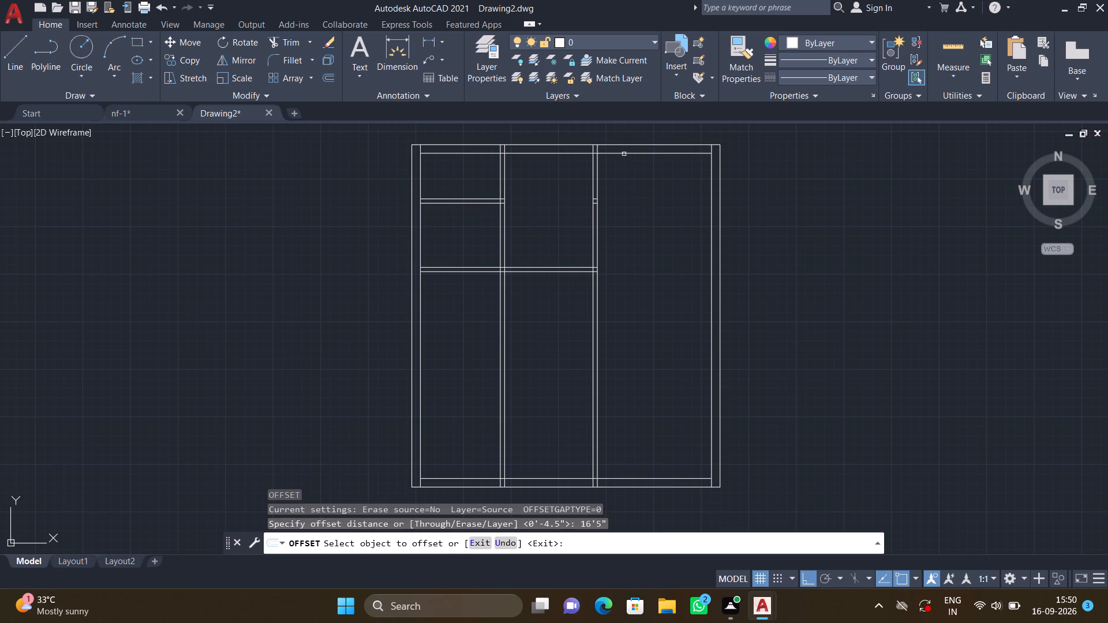
pyautogui.click(628, 152)
pyautogui.click(633, 262)
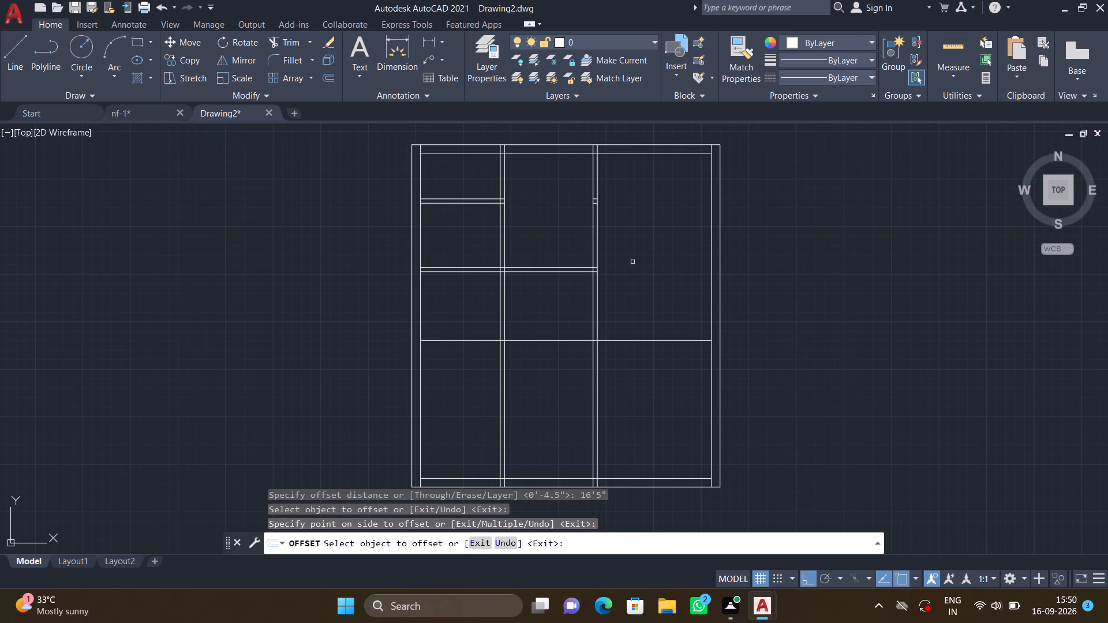
pyautogui.press('Return')
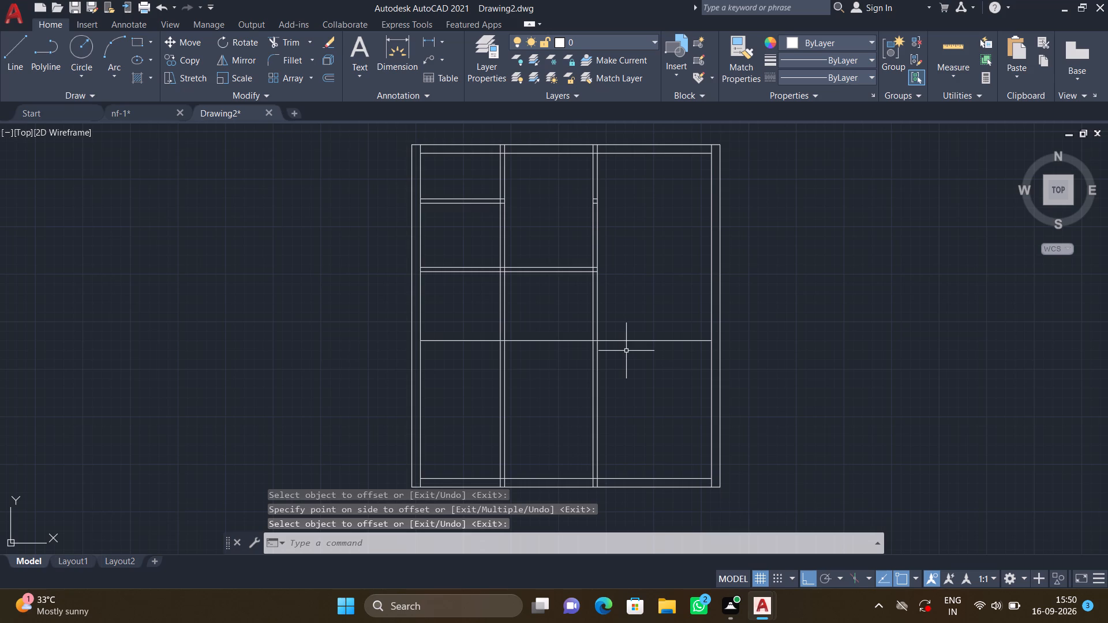
# Offset the lowest horizontal partition line 4.5" downward to form the third horizontal partition wall.
pyautogui.scroll(1, 629, 351)
pyautogui.press('o')
pyautogui.press('Return')
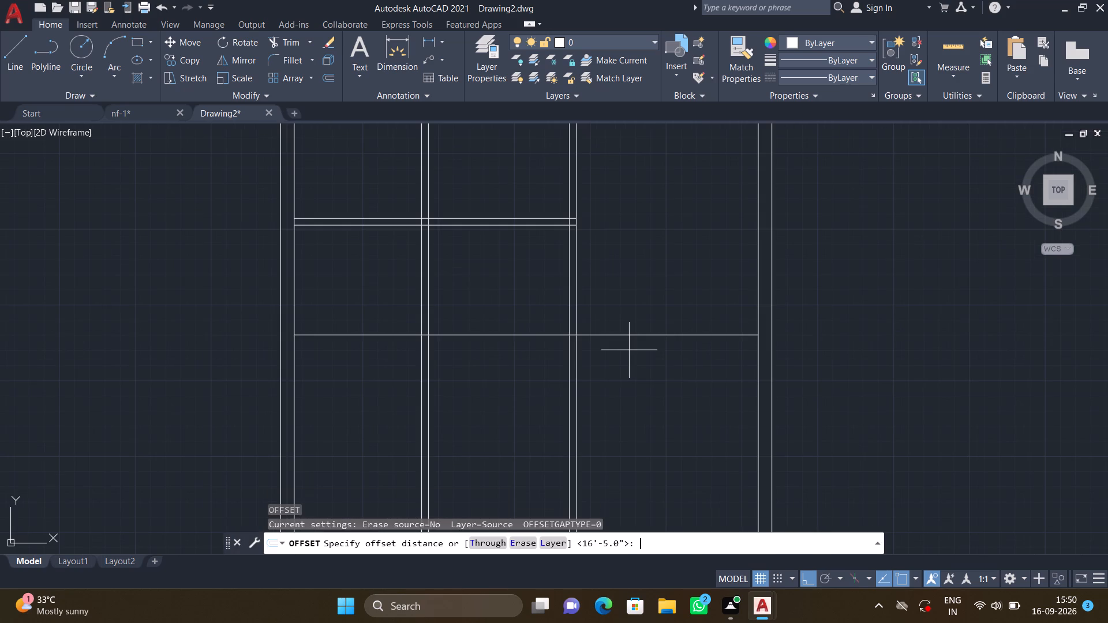
pyautogui.write('4.5"')
pyautogui.press('Return')
pyautogui.click(625, 335)
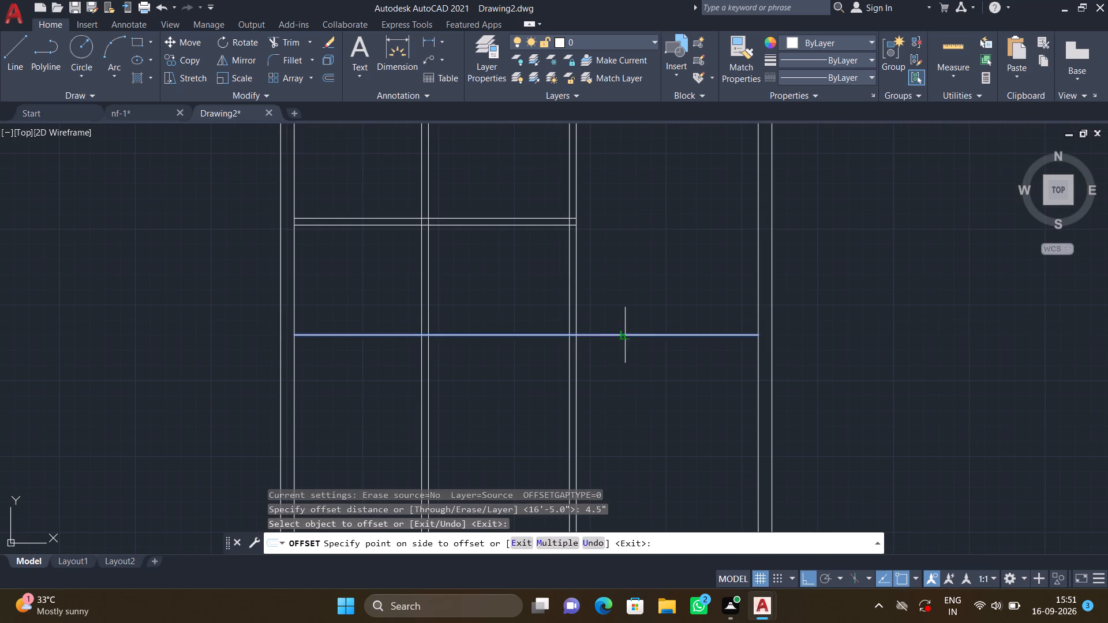
pyautogui.click(627, 374)
pyautogui.press('Return')
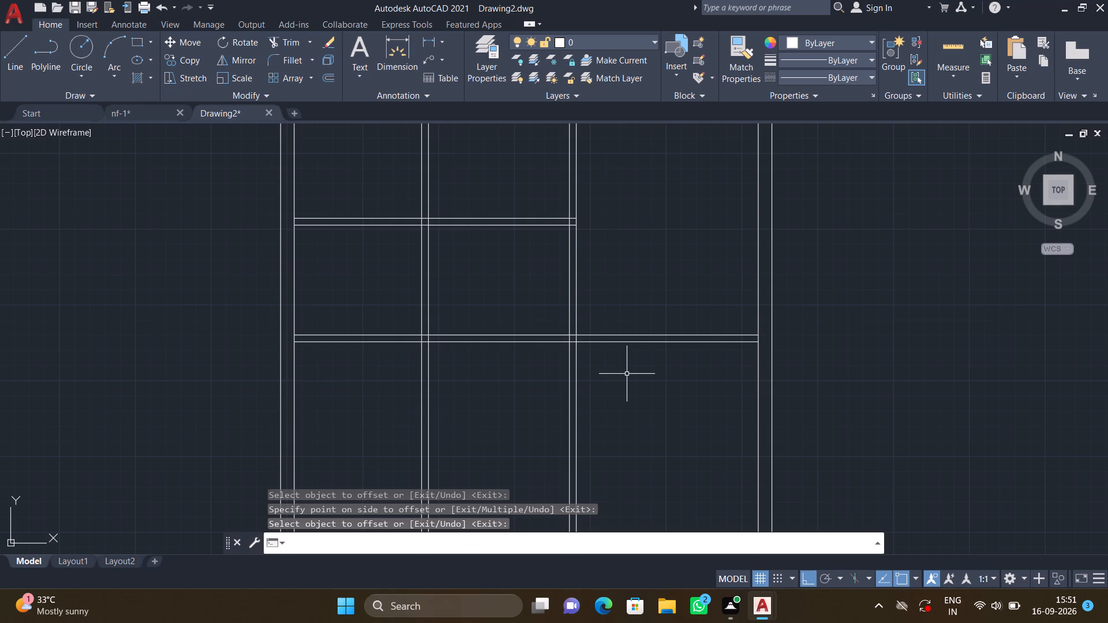
# Trim the third horizontal partition's two lines out of the middle and left bays.
pyautogui.write('tr')
pyautogui.press('Return')
pyautogui.click(482, 322)
pyautogui.moveTo(491, 382); pyautogui.dragTo(487, 376)
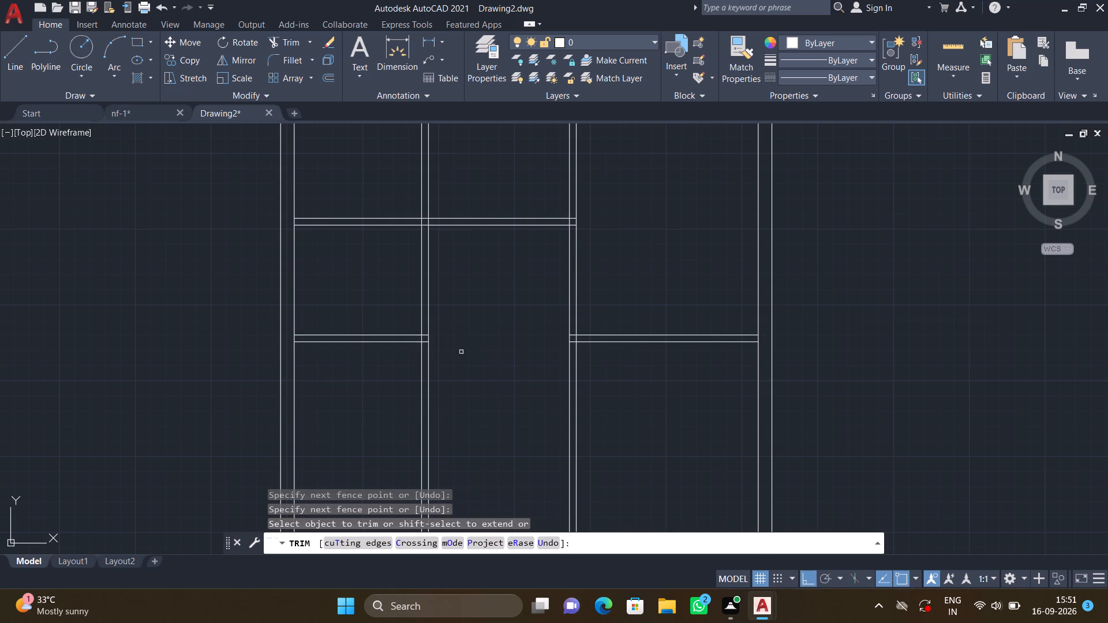
pyautogui.click(345, 311)
pyautogui.click(347, 389)
pyautogui.press('Return')
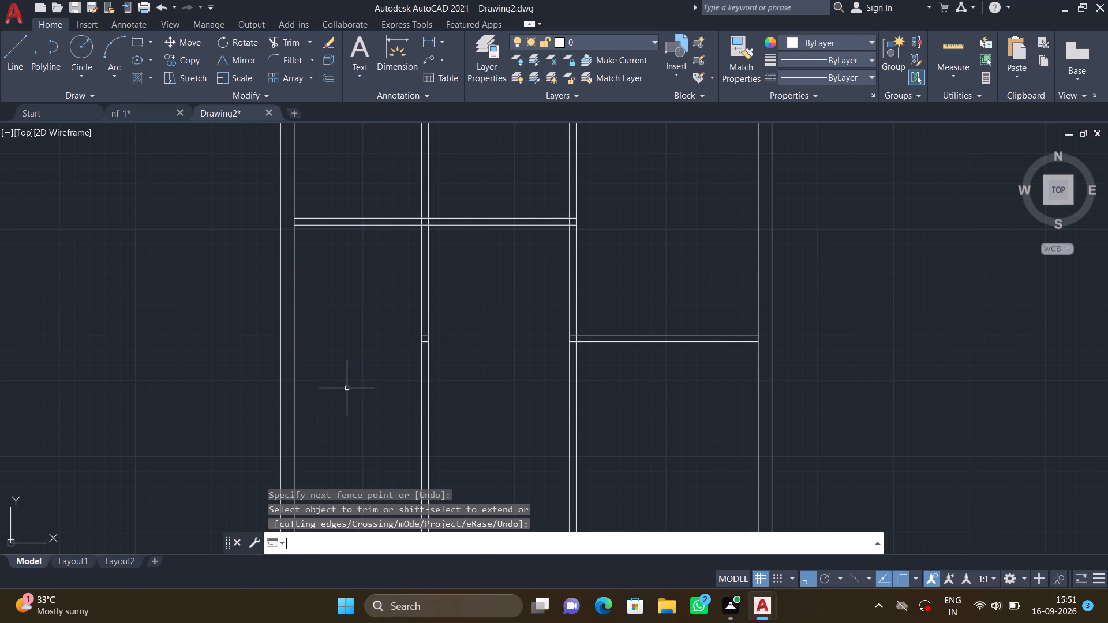
# Trim away the left vertical partition's two lines below the second horizontal partition, down through the bottom outer wall.
pyautogui.scroll(-2, 325, 392)
pyautogui.moveTo(402, 407); pyautogui.dragTo(409, 342, button='middle')
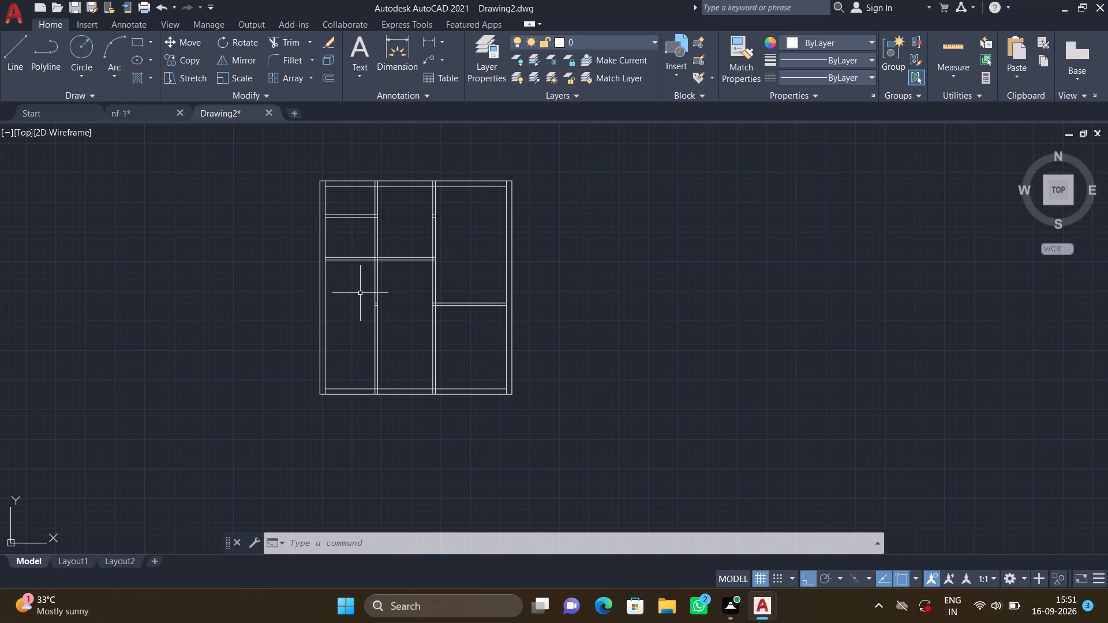
pyautogui.scroll(1, 360, 293)
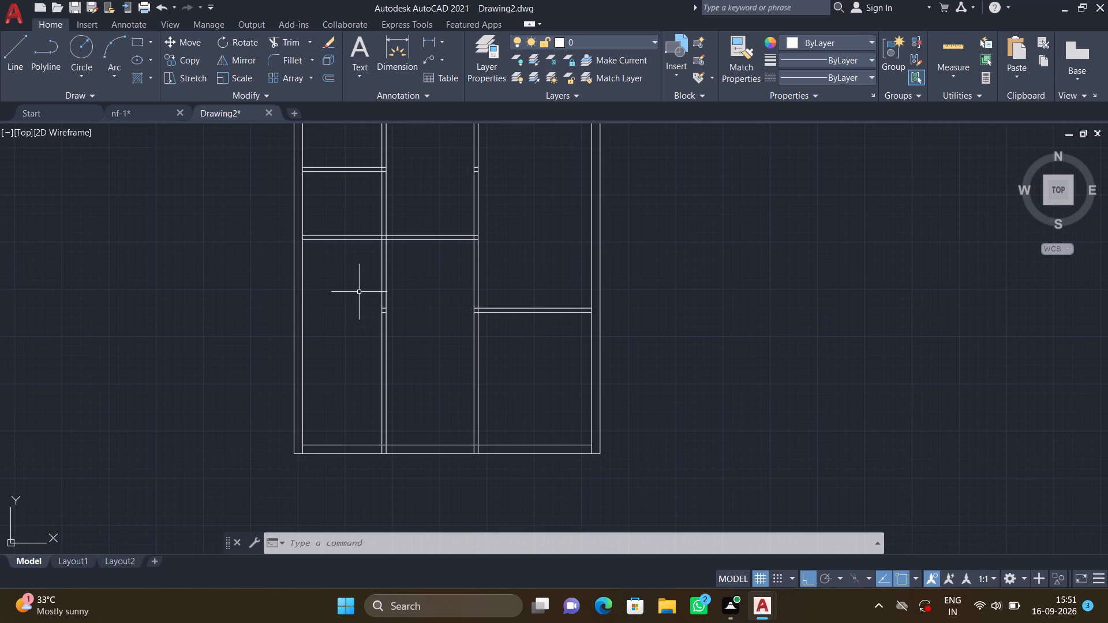
pyautogui.write('tr')
pyautogui.press('Return')
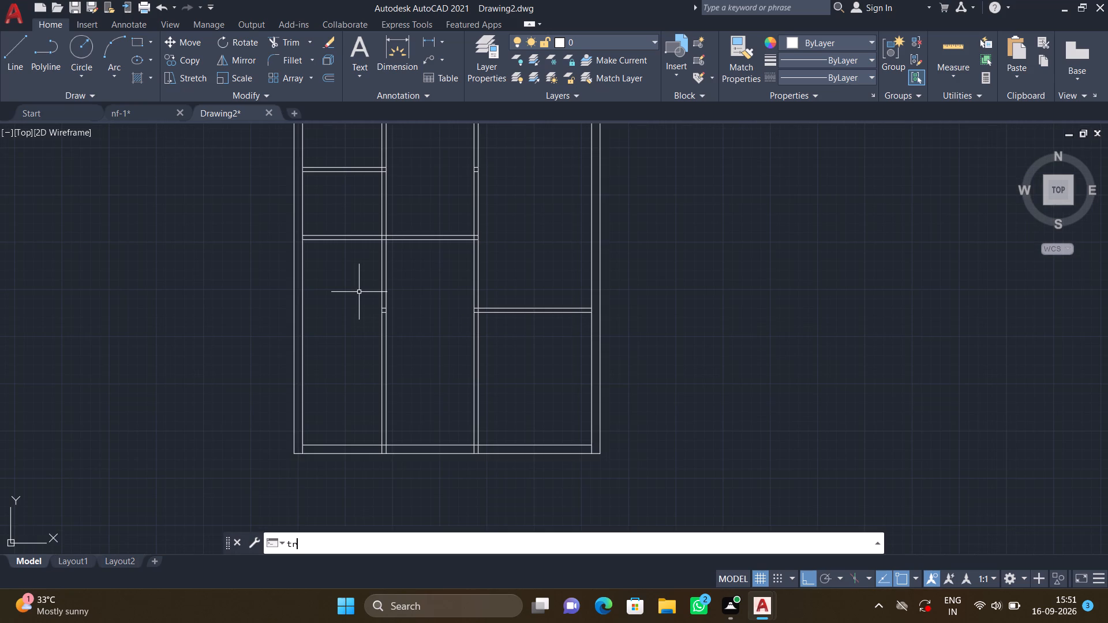
pyautogui.click(369, 277)
pyautogui.click(446, 283)
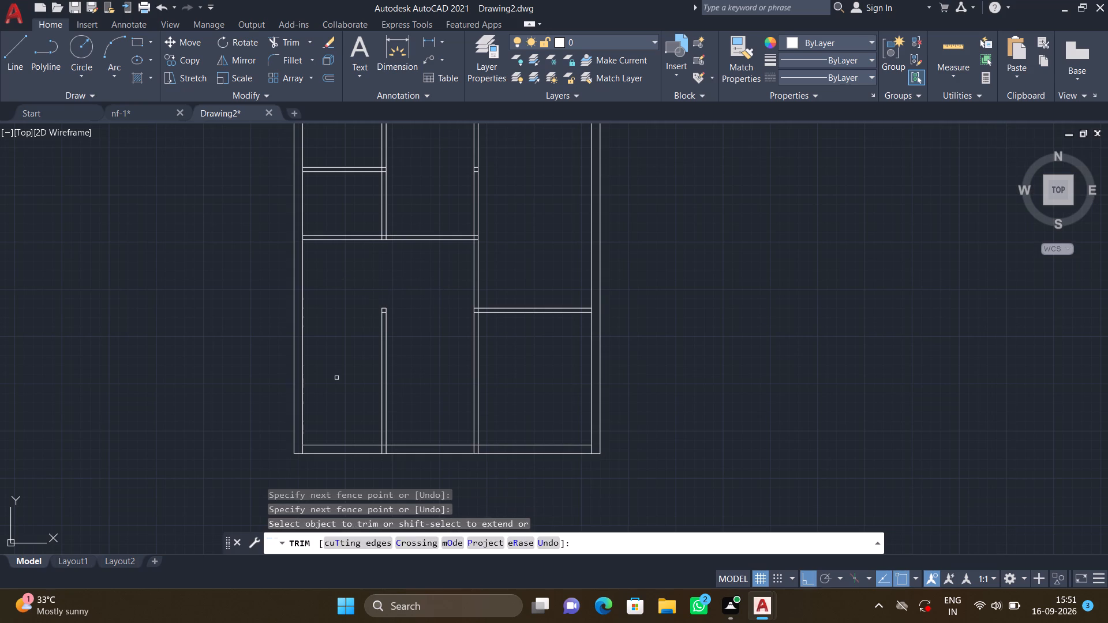
pyautogui.click(336, 378)
pyautogui.click(415, 386)
pyautogui.scroll(2, 376, 448)
pyautogui.moveTo(377, 451); pyautogui.dragTo(384, 451)
pyautogui.click(420, 456)
pyautogui.scroll(-2, 408, 339)
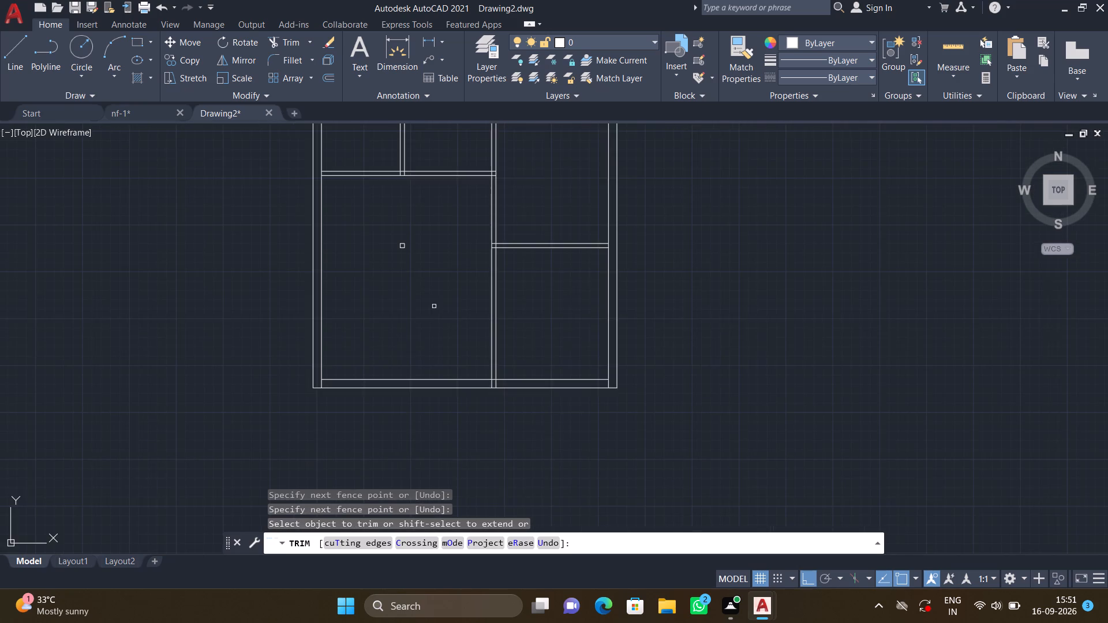
# Trim off the small leftover wall segments inside the large lower-left room.
pyautogui.moveTo(429, 319); pyautogui.dragTo(424, 347, button='middle')
pyautogui.click(399, 258)
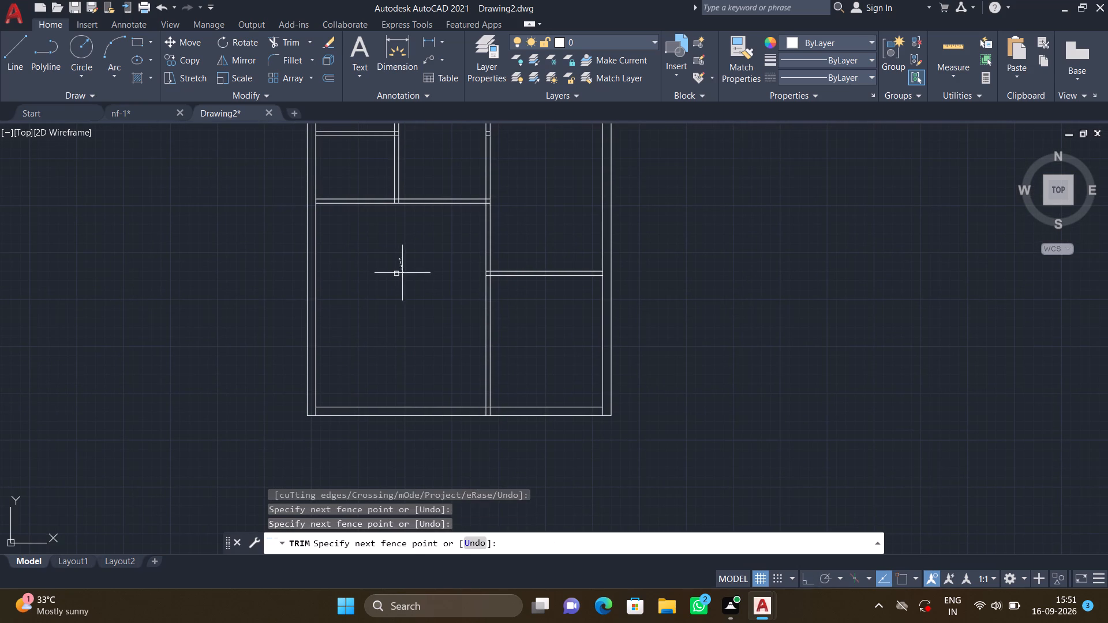
pyautogui.moveTo(402, 275); pyautogui.dragTo(401, 282)
pyautogui.click(388, 268)
pyautogui.click(408, 271)
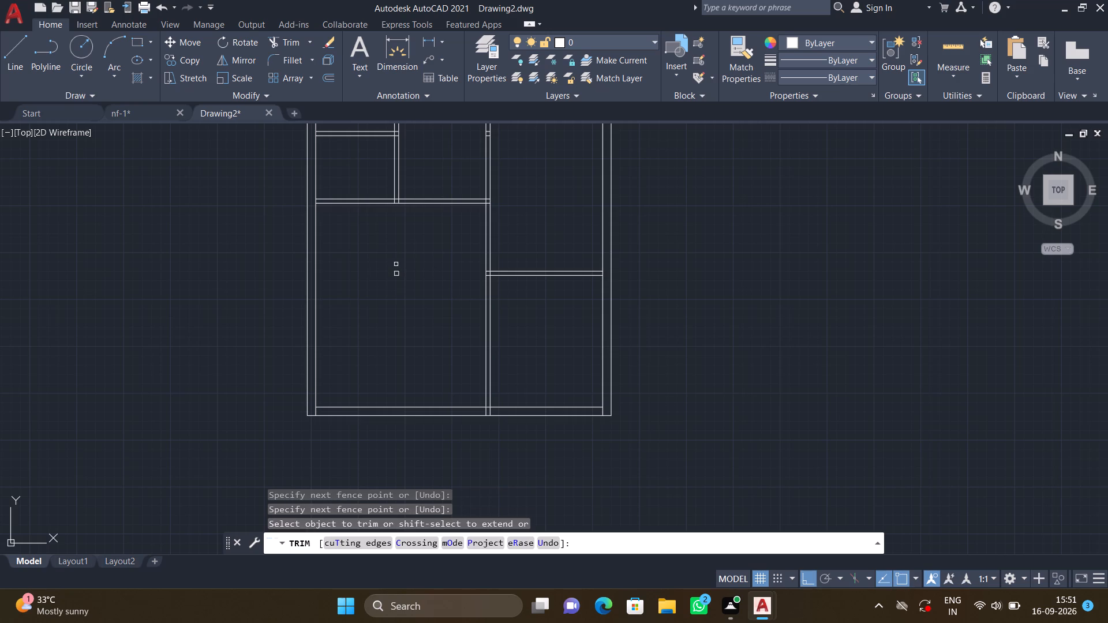
pyautogui.click(395, 264)
pyautogui.click(400, 290)
pyautogui.click(378, 271)
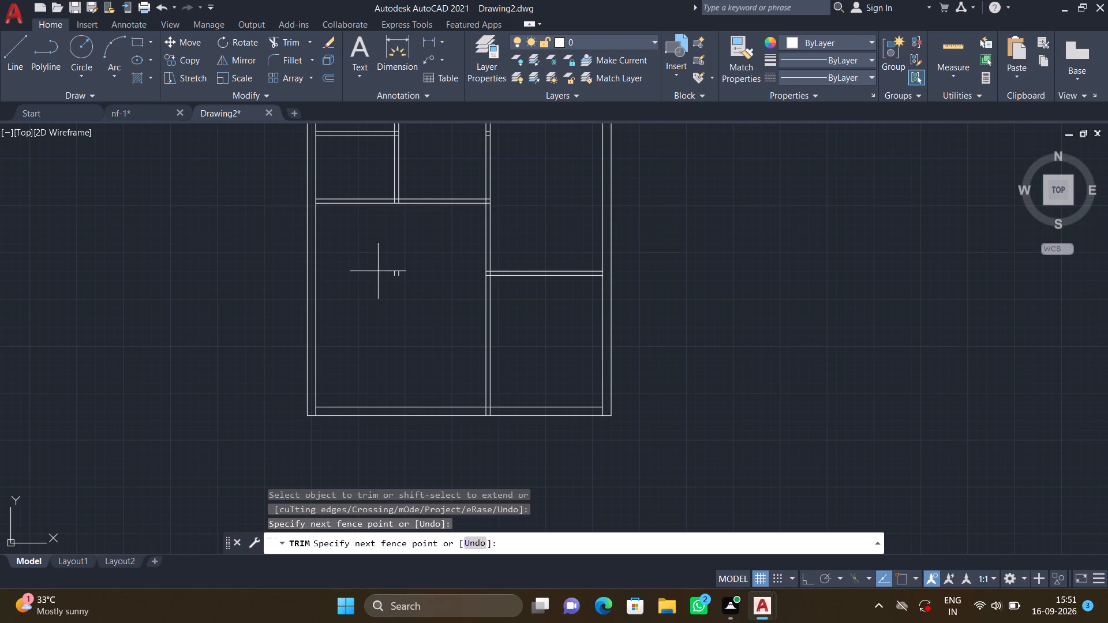
pyautogui.click(400, 275)
pyautogui.press('Return')
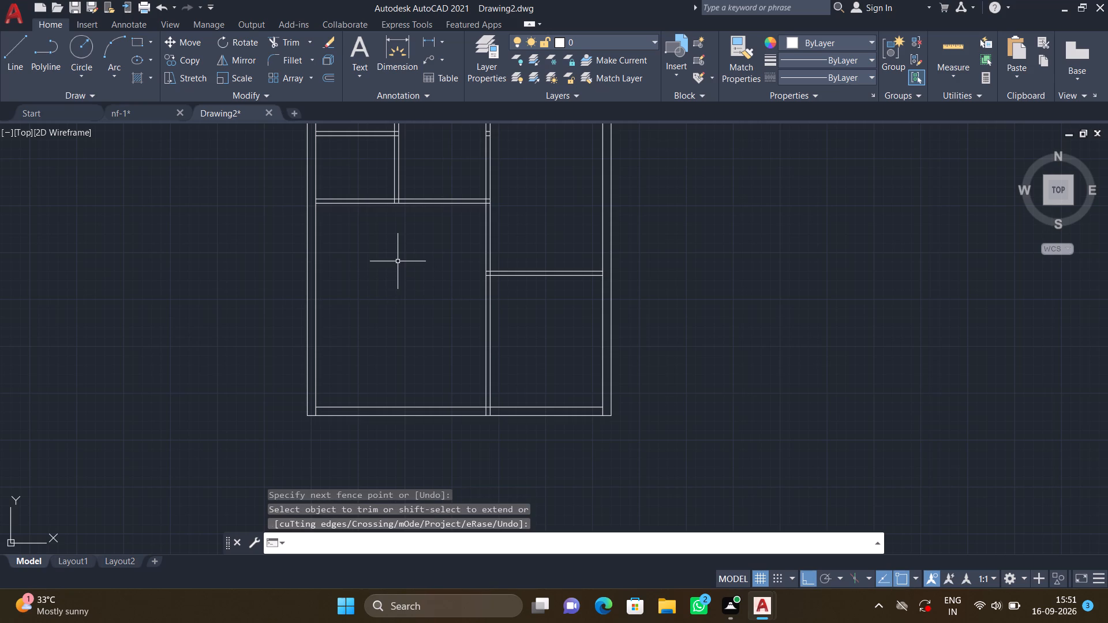
# Offset the left outer wall's inner line 6'0" to the right into the plan.
pyautogui.moveTo(396, 259); pyautogui.dragTo(415, 342, button='middle')
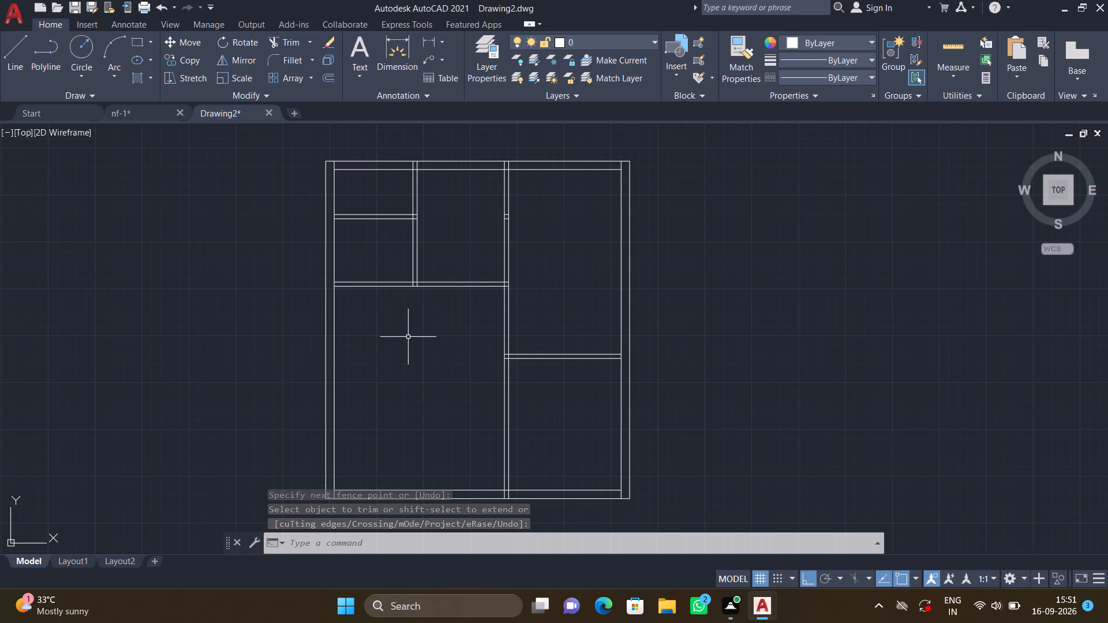
pyautogui.press('o')
pyautogui.press('Return')
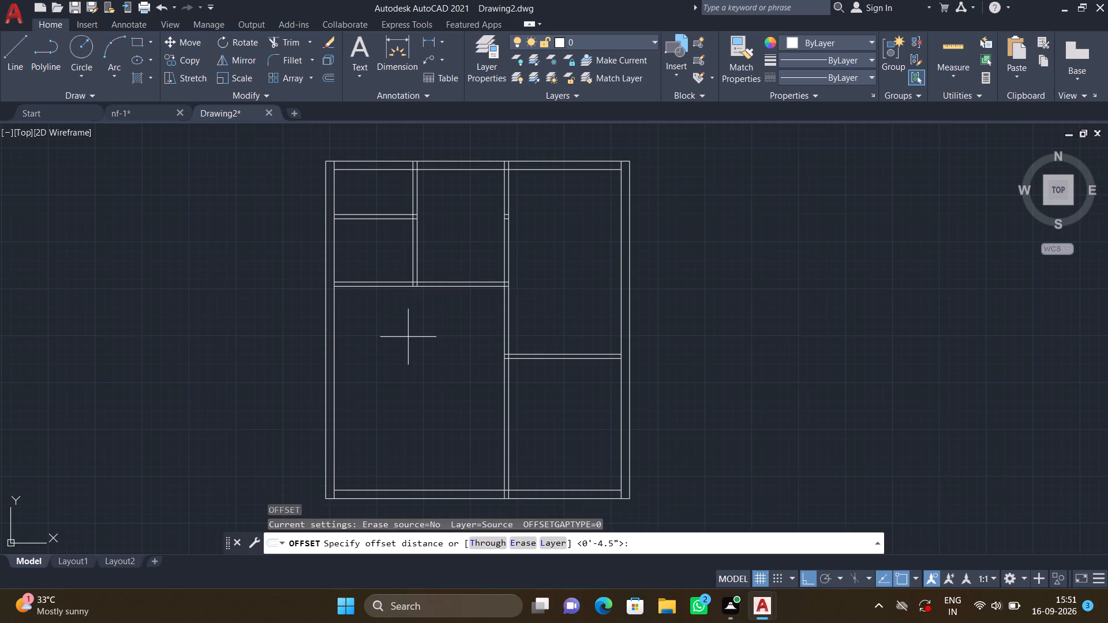
pyautogui.write("6'")
pyautogui.write('0"')
pyautogui.press('Return')
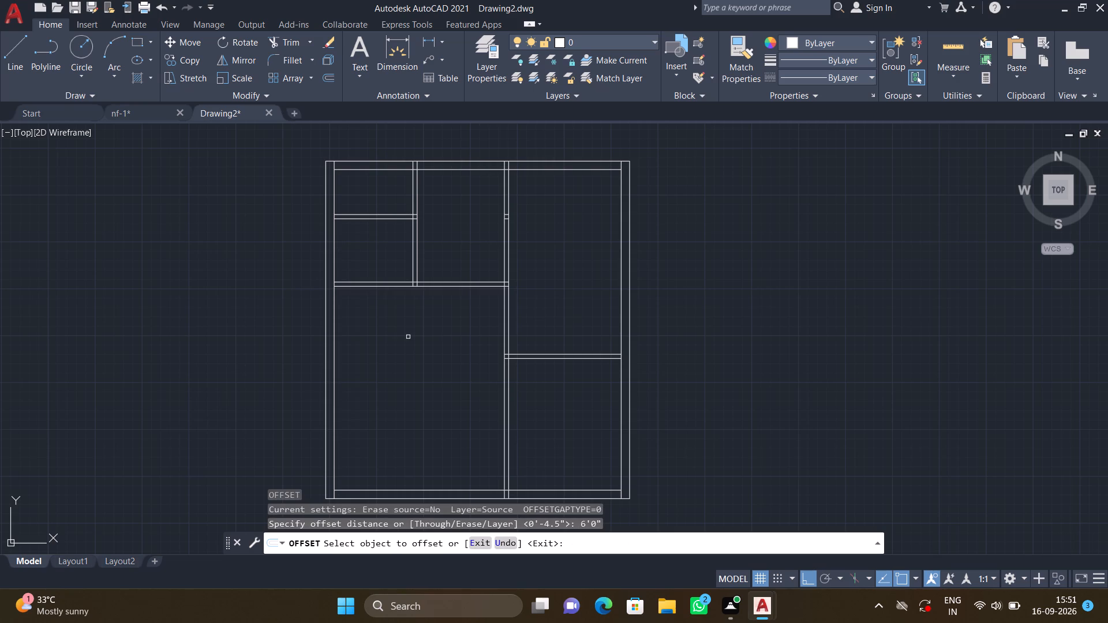
pyautogui.click(334, 331)
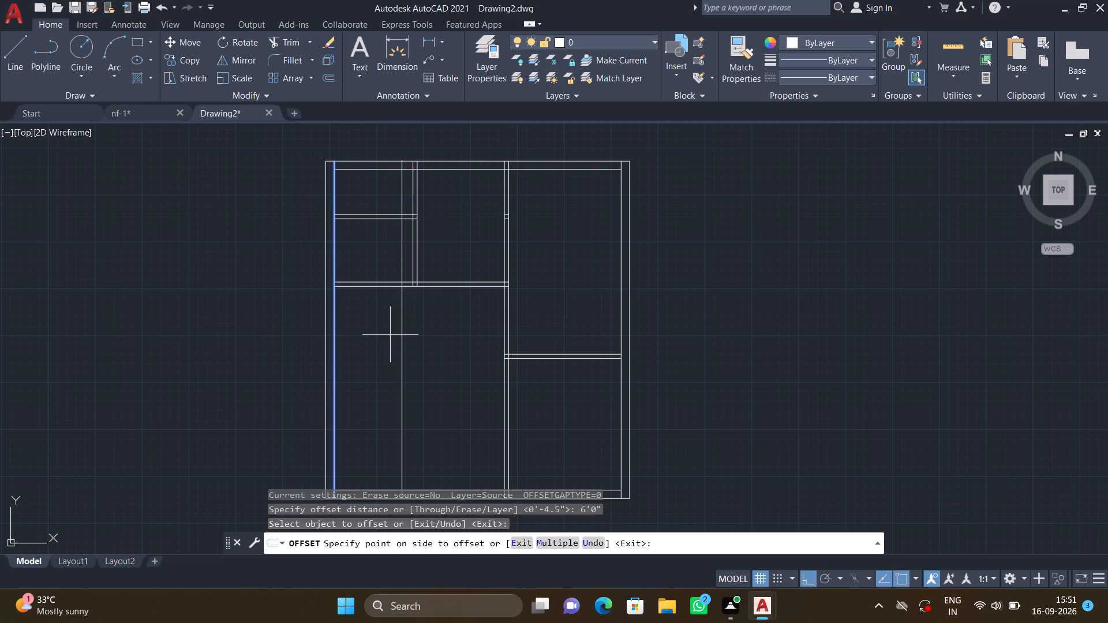
pyautogui.click(390, 334)
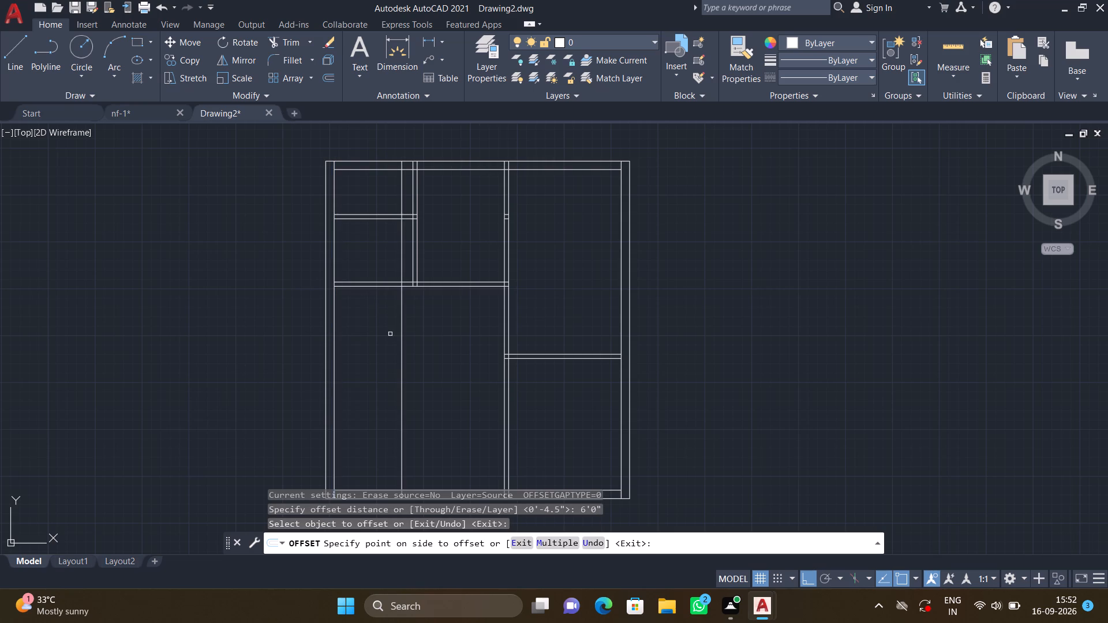
pyautogui.press('Return')
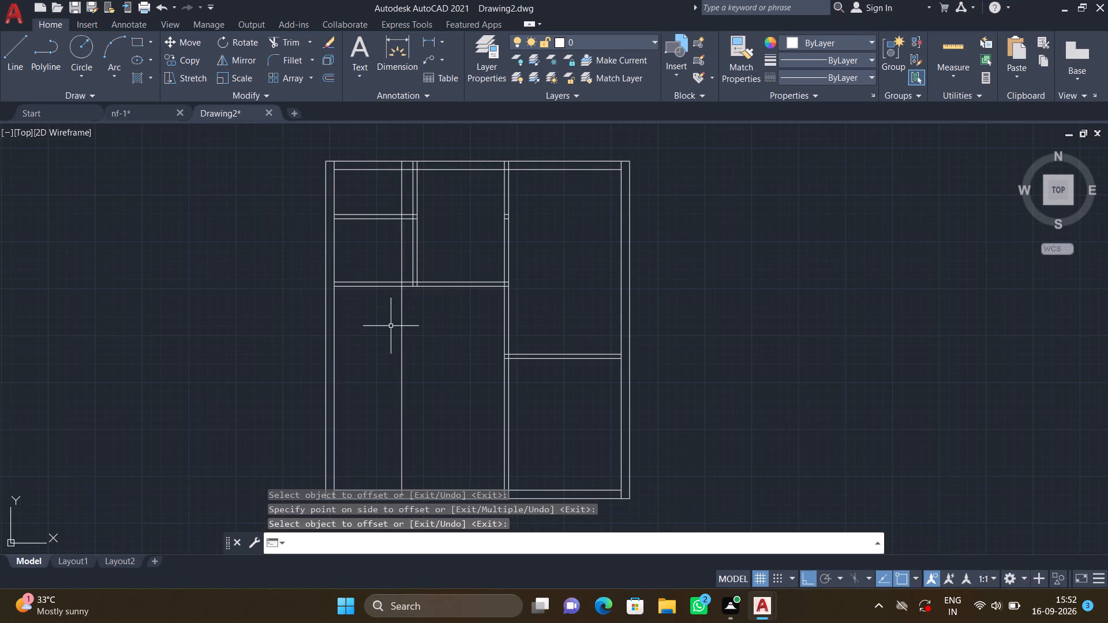
# Offset the new vertical line 4.5" to the right to form a partition wall.
pyautogui.press('o')
pyautogui.press('Return')
pyautogui.write('4.5"')
pyautogui.press('Return')
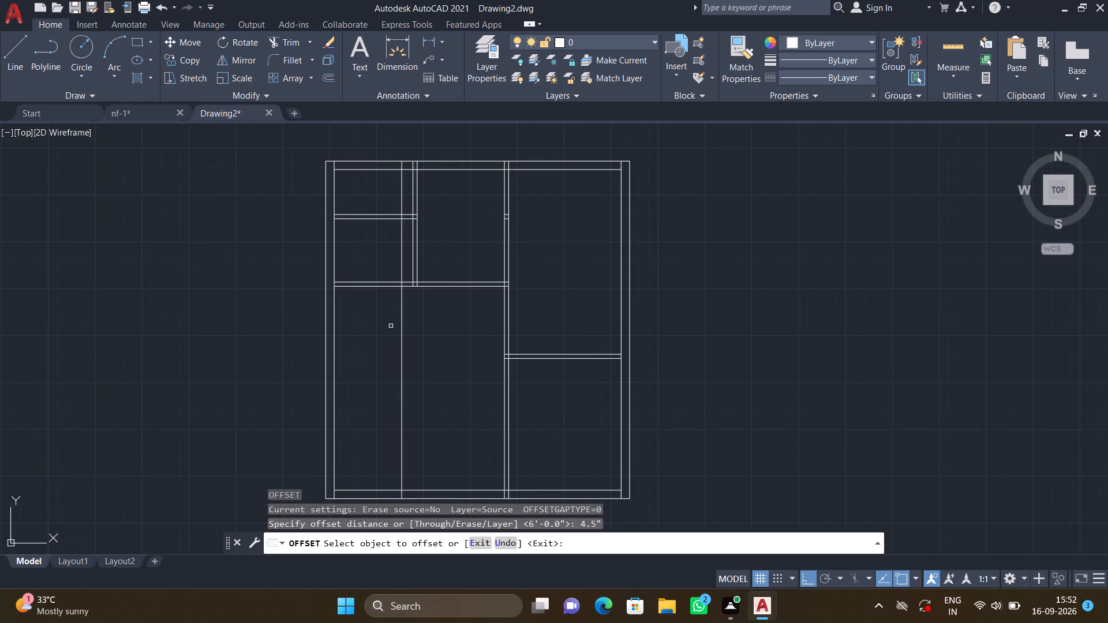
pyautogui.click(403, 321)
pyautogui.click(420, 326)
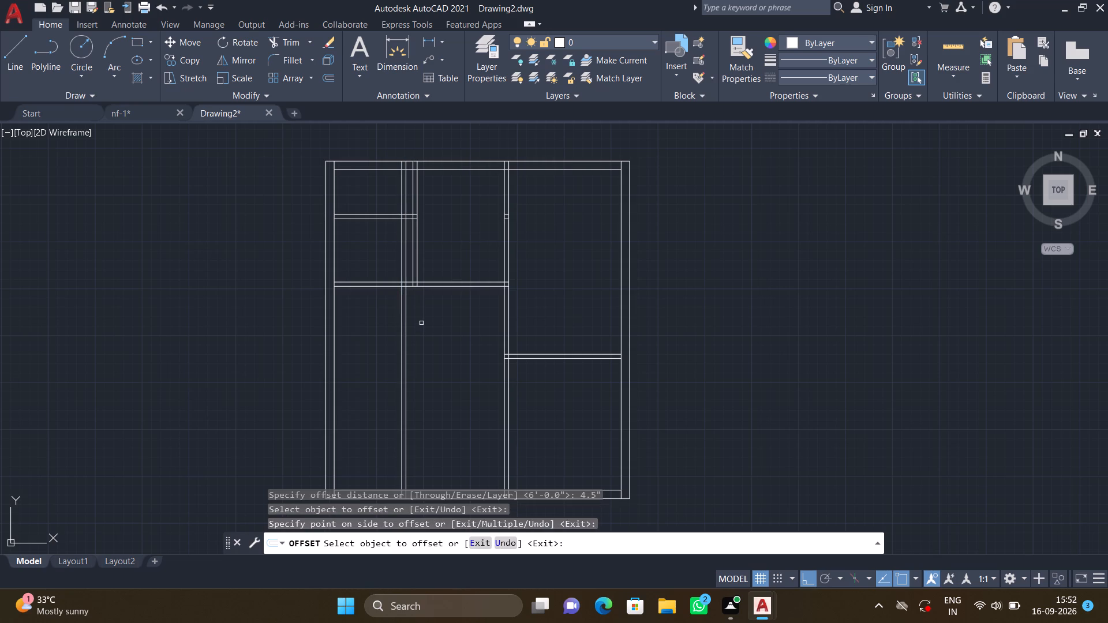
pyautogui.press('Return')
# Trim the new vertical partition's two lines between the first and second horizontal partitions.
pyautogui.scroll(1, 391, 234)
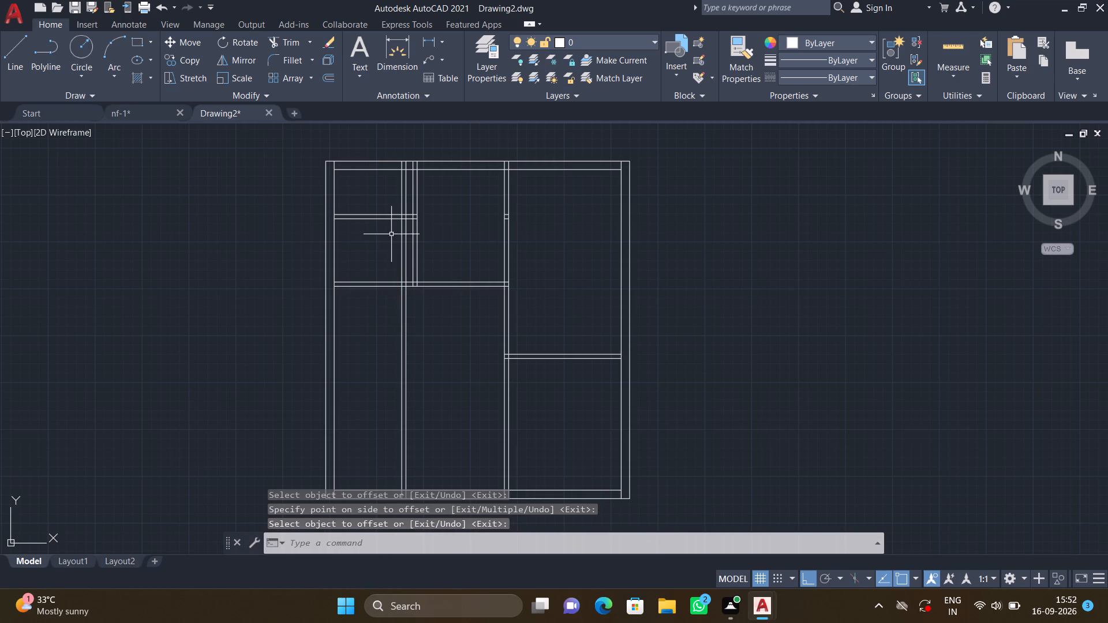
pyautogui.scroll(2, 392, 234)
pyautogui.write('tr')
pyautogui.press('Return')
pyautogui.click(453, 282)
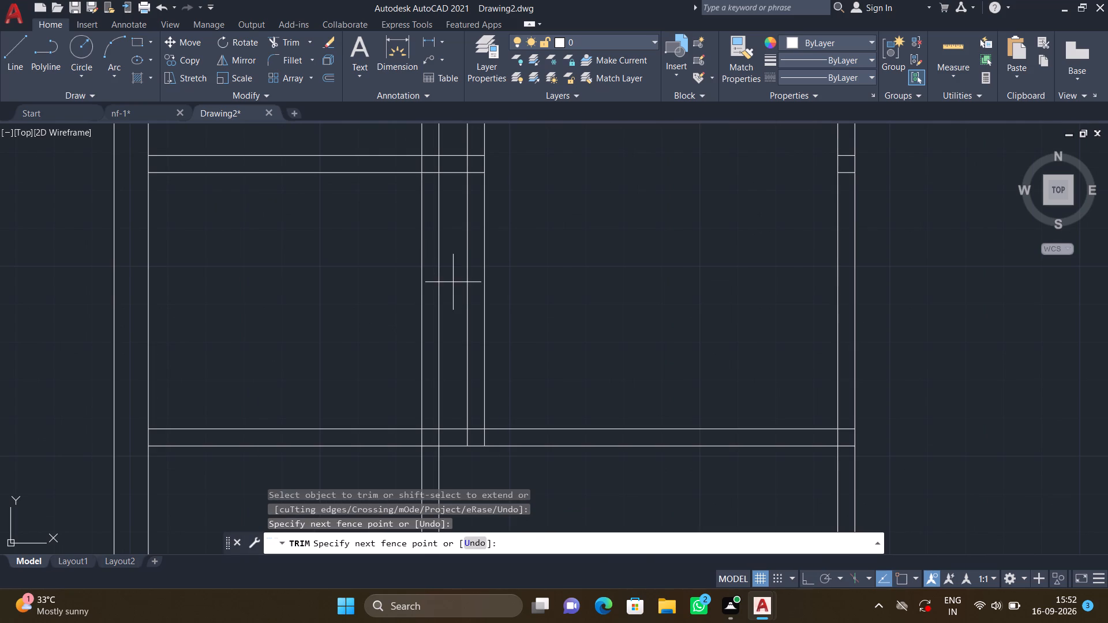
pyautogui.click(397, 267)
pyautogui.press('Return')
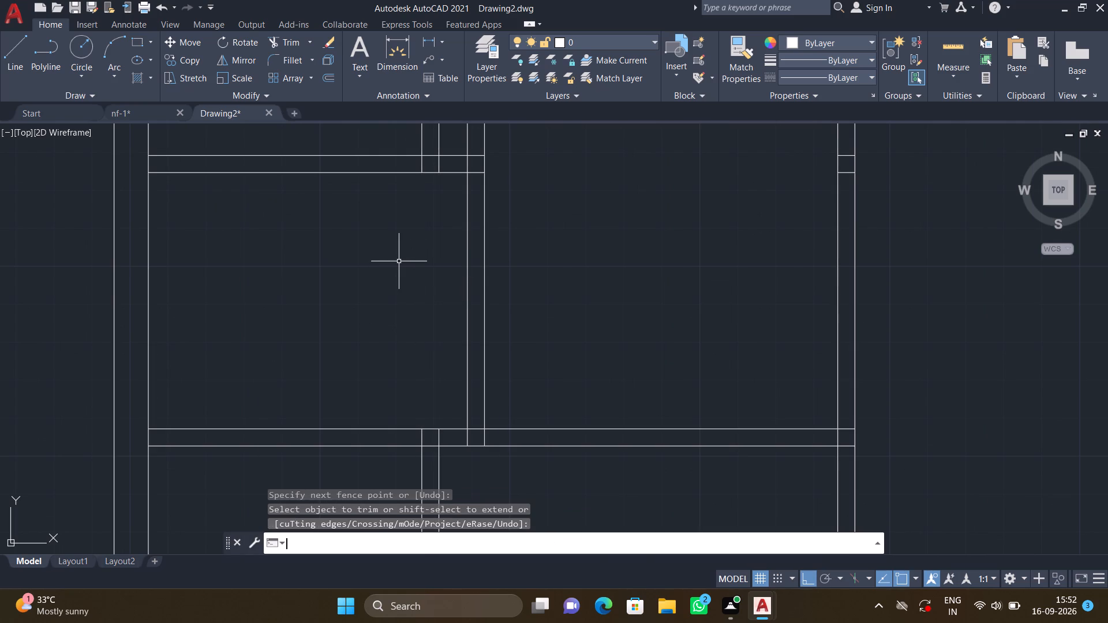
# Delete the new vertical partition's two leftover lines in the top-left room.
pyautogui.scroll(-1, 412, 258)
pyautogui.moveTo(400, 262); pyautogui.dragTo(384, 444, button='middle')
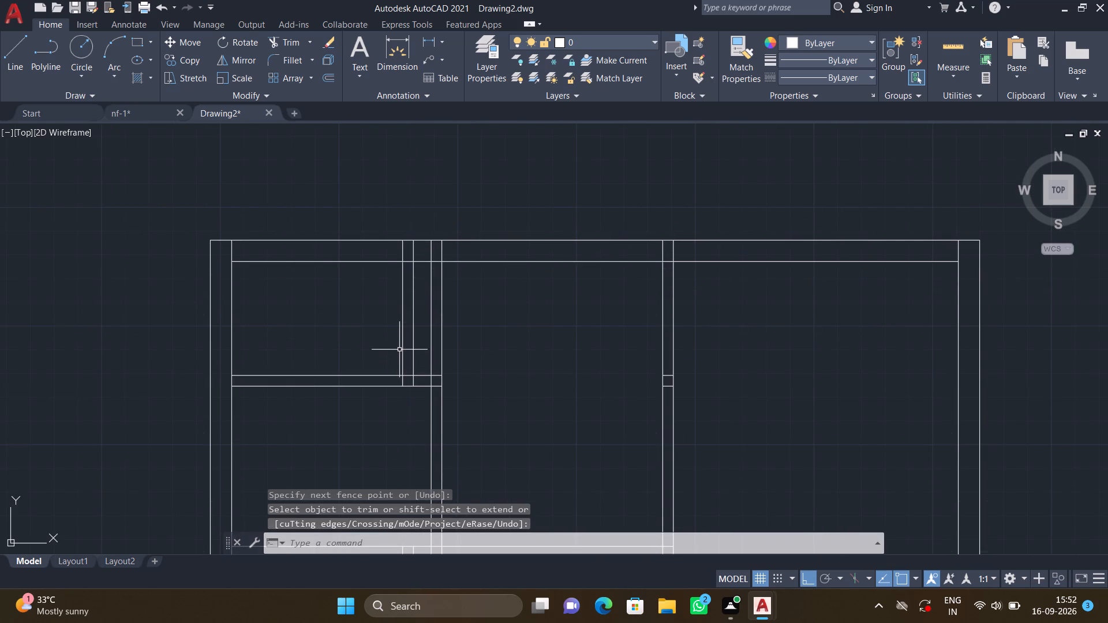
pyautogui.click(403, 341)
pyautogui.click(416, 336)
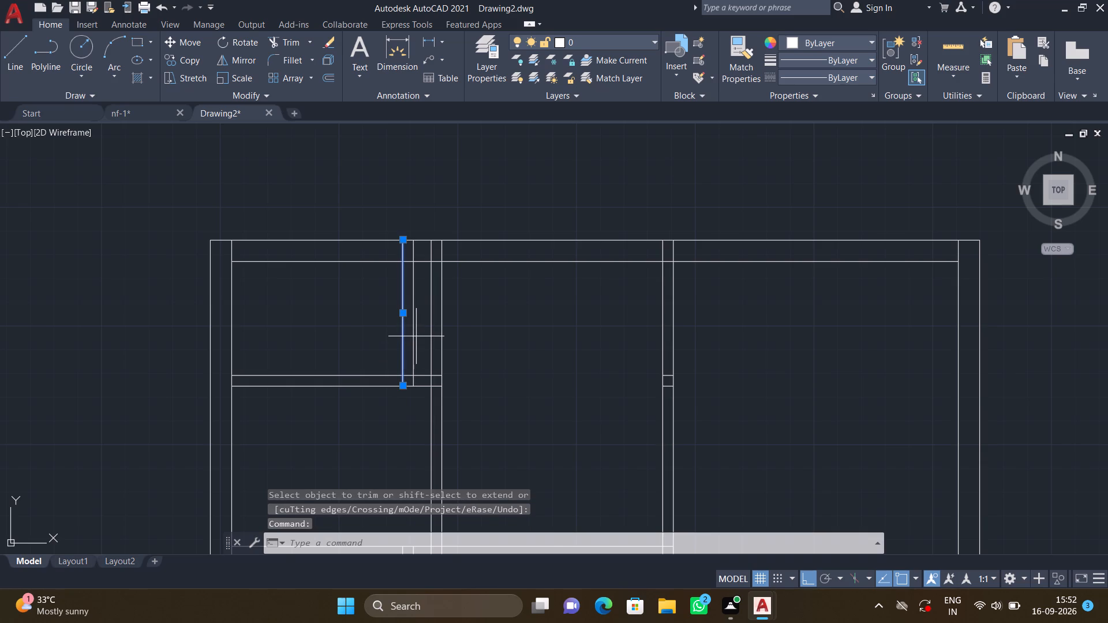
pyautogui.click(413, 334)
pyautogui.press('Delete')
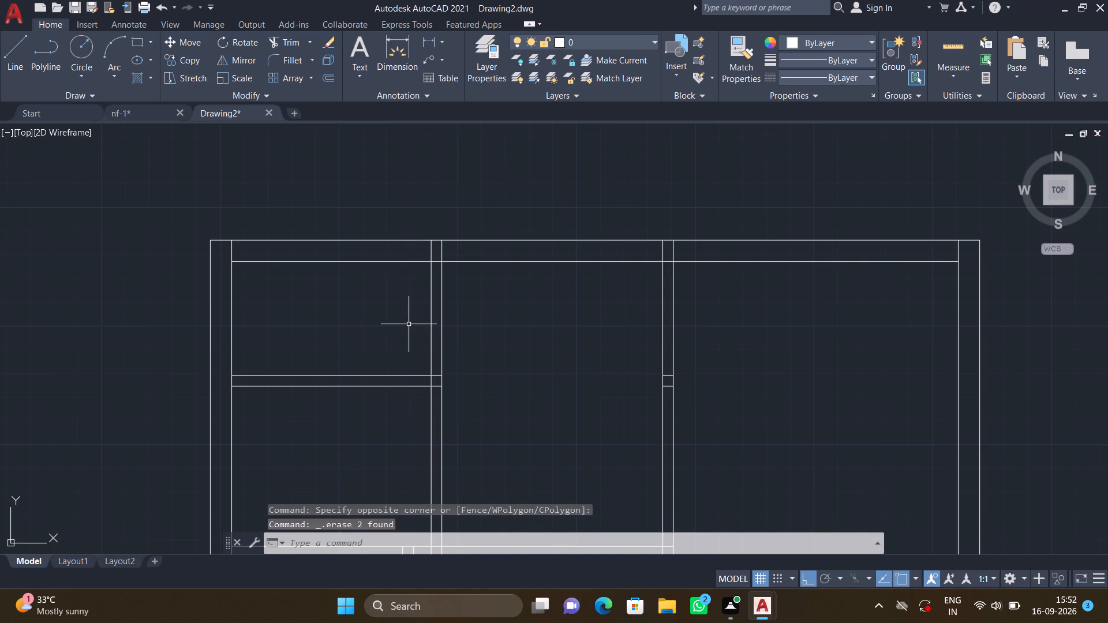
# Offset the lower line of the second horizontal partition 4'0" downward into the large lower-left area.
pyautogui.scroll(-2, 414, 325)
pyautogui.moveTo(400, 362); pyautogui.dragTo(395, 261, button='middle')
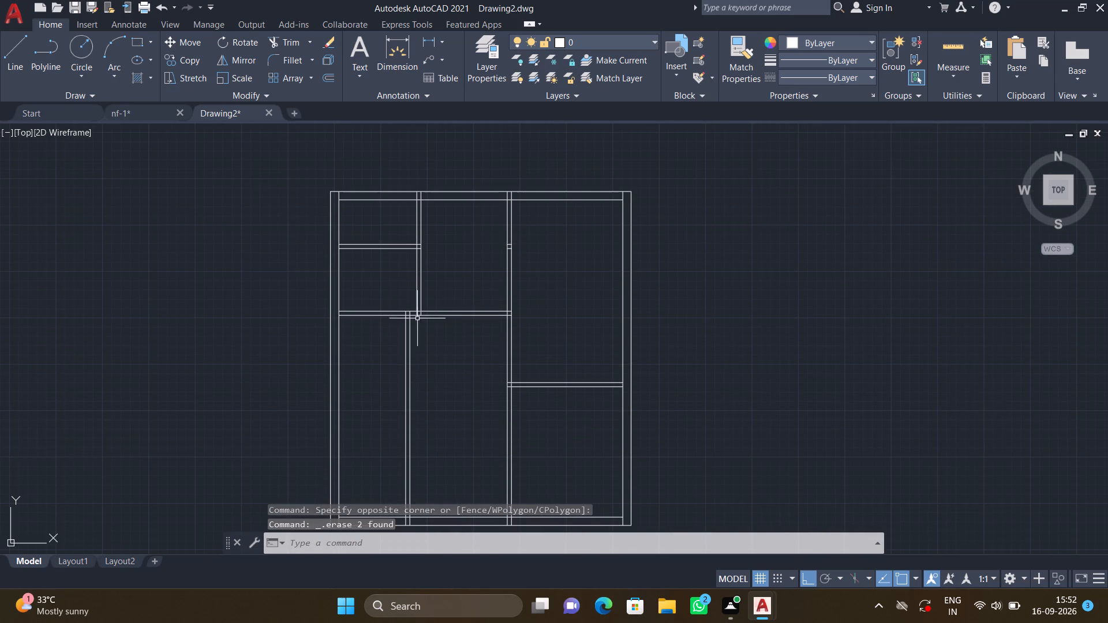
pyautogui.moveTo(414, 317); pyautogui.dragTo(409, 297, button='middle')
pyautogui.scroll(1, 409, 295)
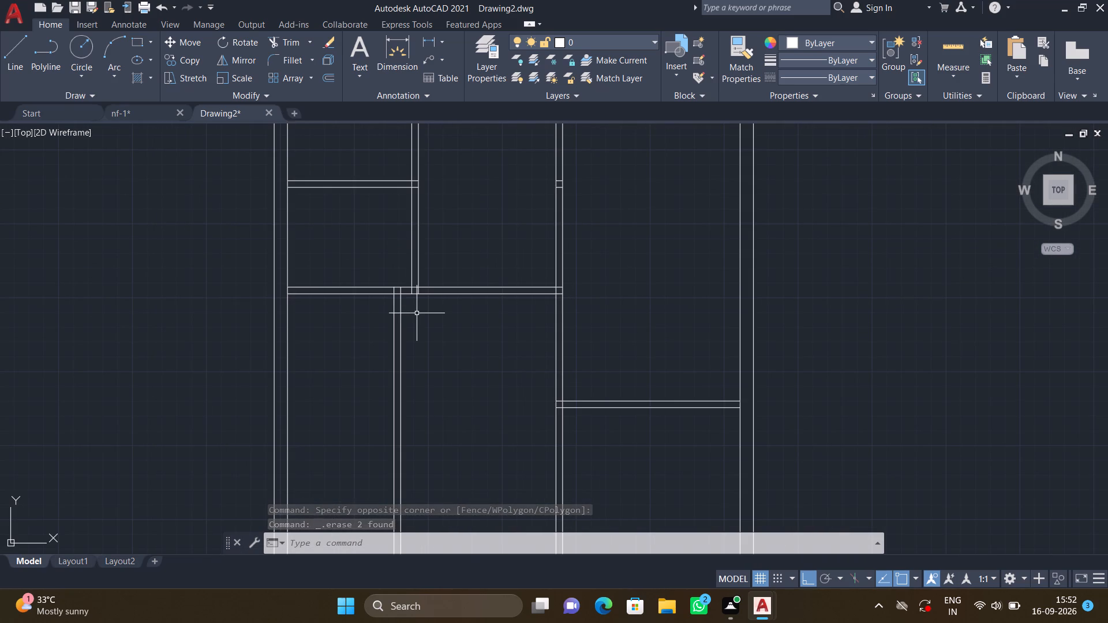
pyautogui.scroll(-1, 385, 331)
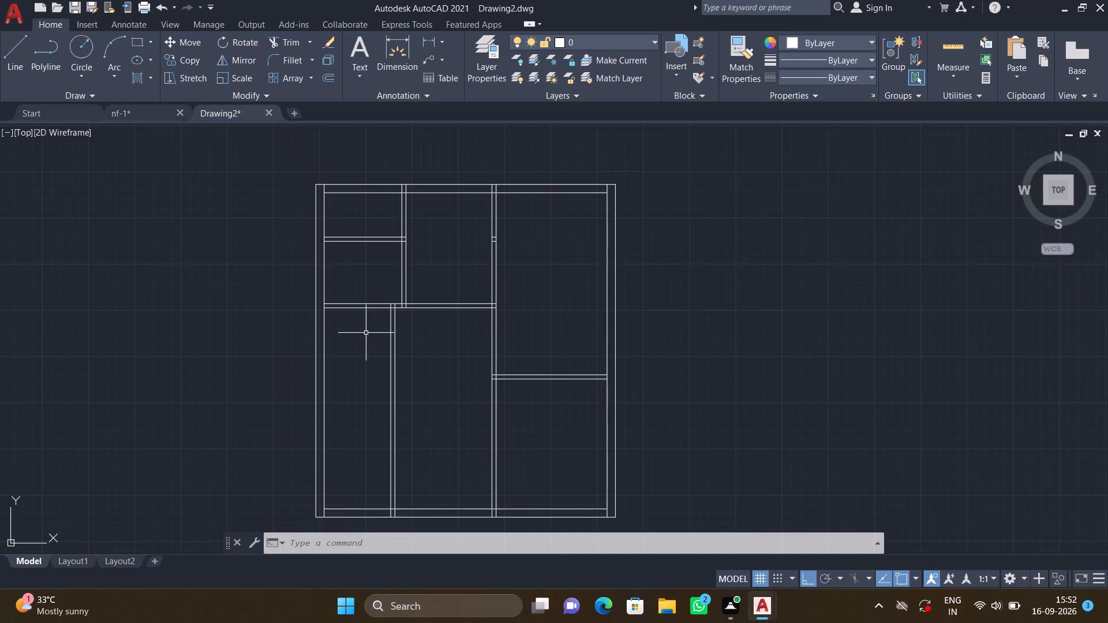
pyautogui.press('o')
pyautogui.press('Return')
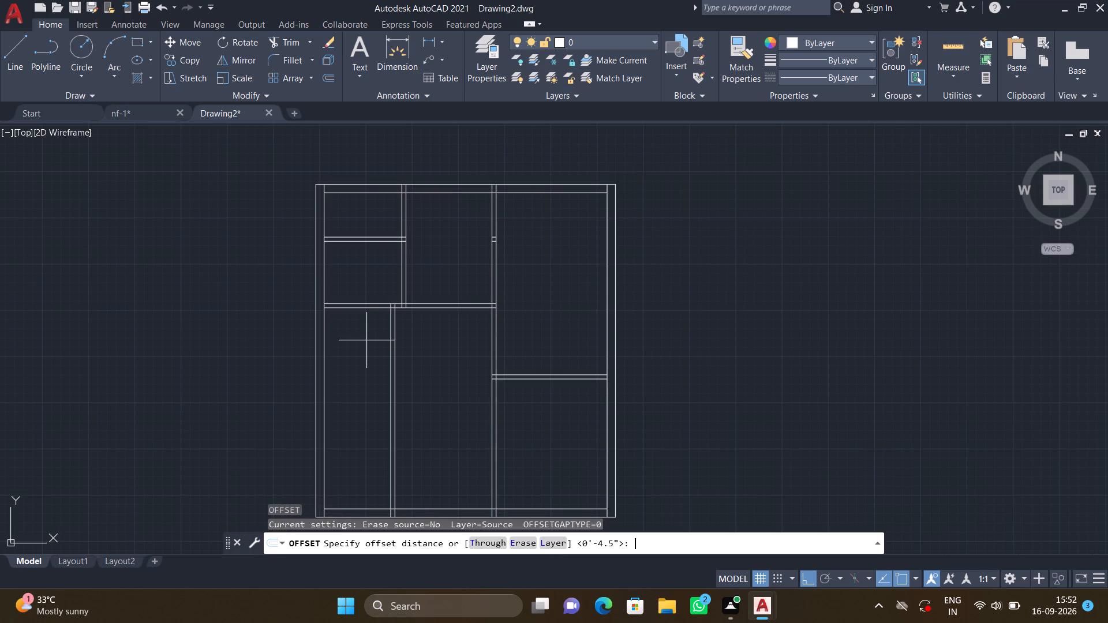
pyautogui.write("4'")
pyautogui.write('0"')
pyautogui.press('Return')
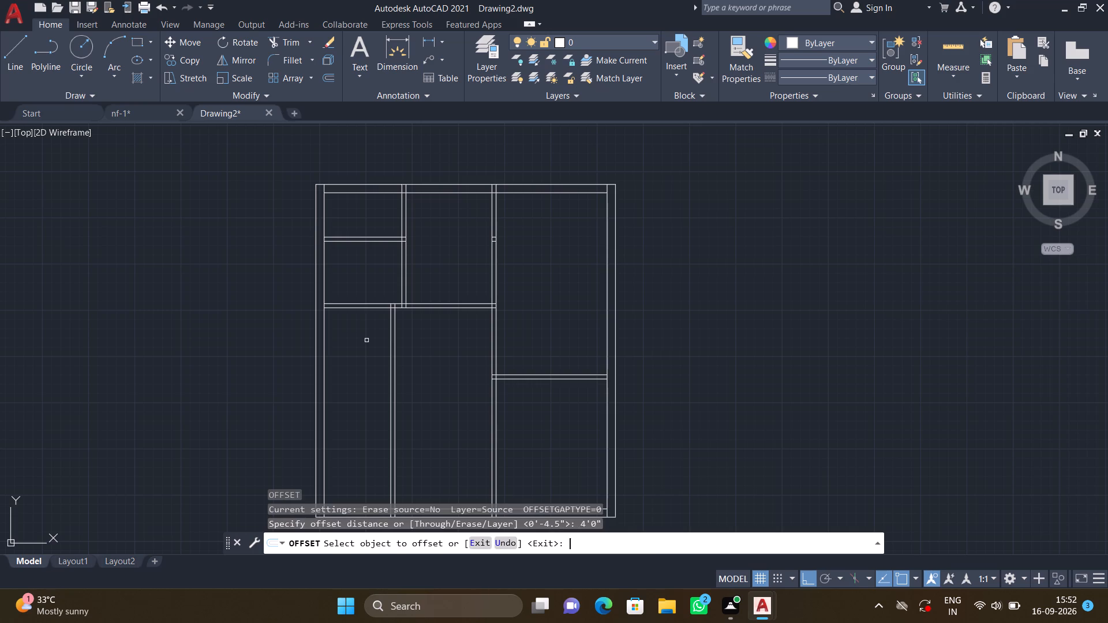
pyautogui.click(349, 308)
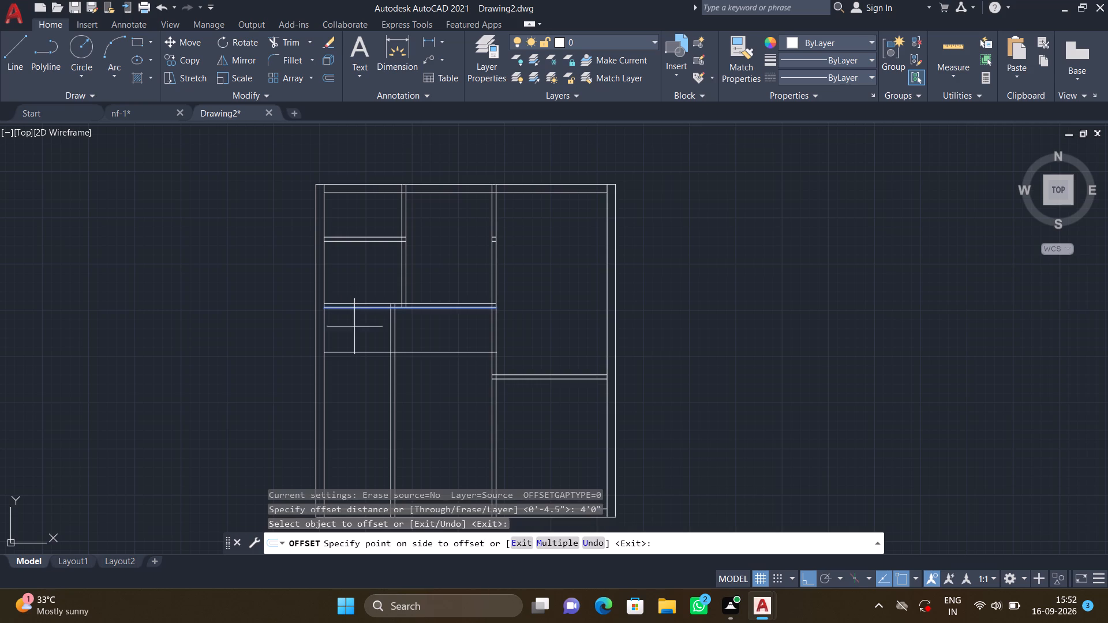
pyautogui.click(356, 372)
pyautogui.press('Return')
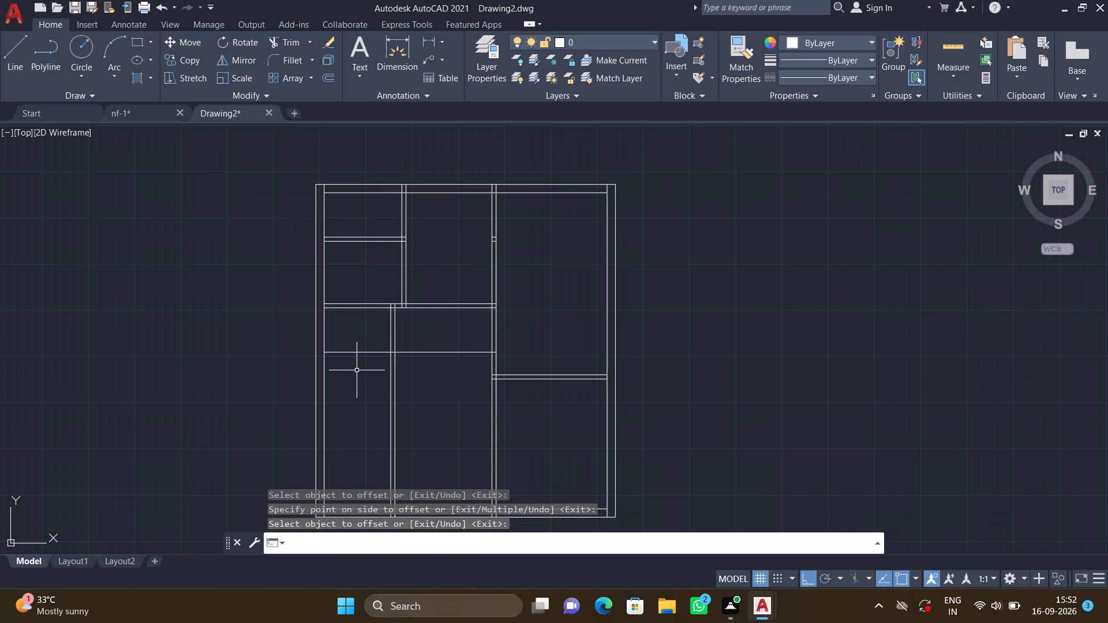
# Offset the new horizontal line 4.5" downward to form a third horizontal partition wall.
pyautogui.press('0')
pyautogui.press('BackSpace')
pyautogui.press('o')
pyautogui.press('Return')
pyautogui.write('4.5"')
pyautogui.press('Return')
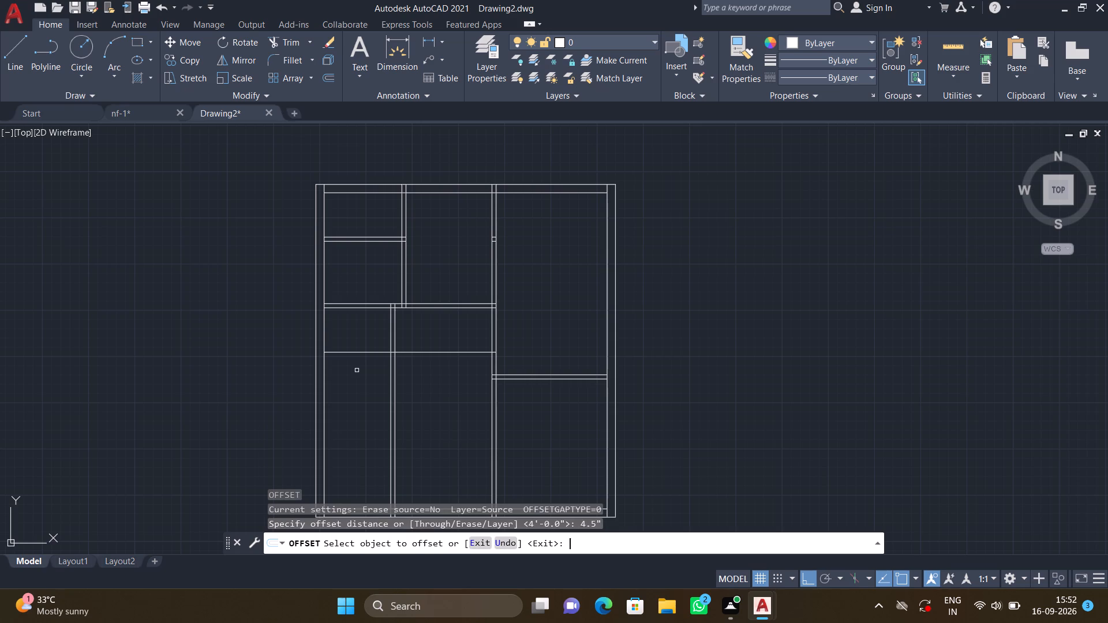
pyautogui.click(353, 350)
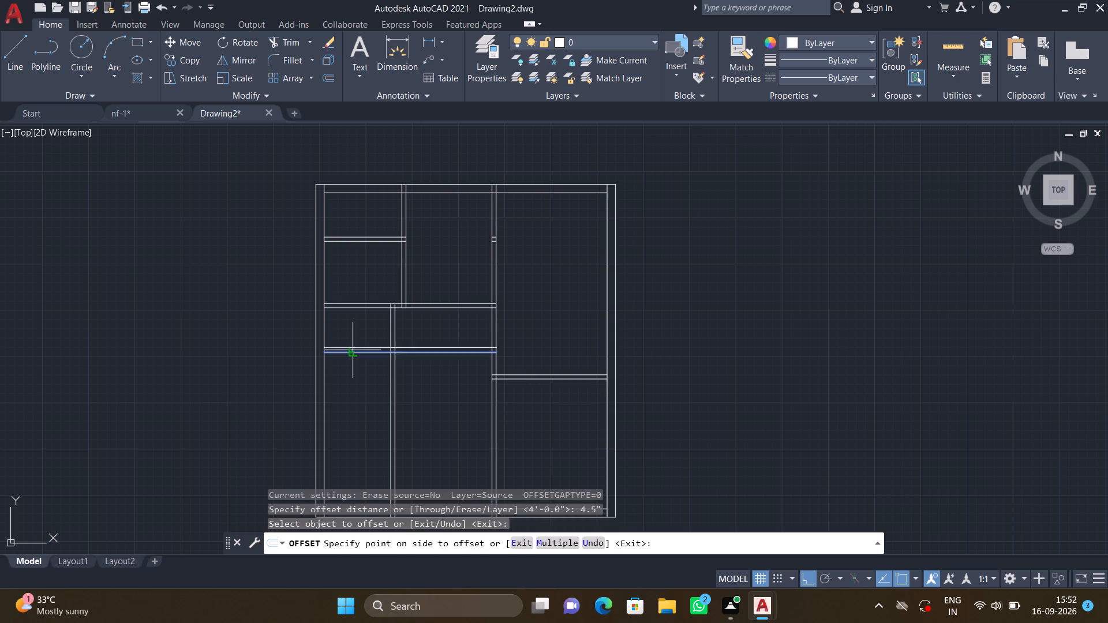
pyautogui.click(357, 376)
pyautogui.press('Return')
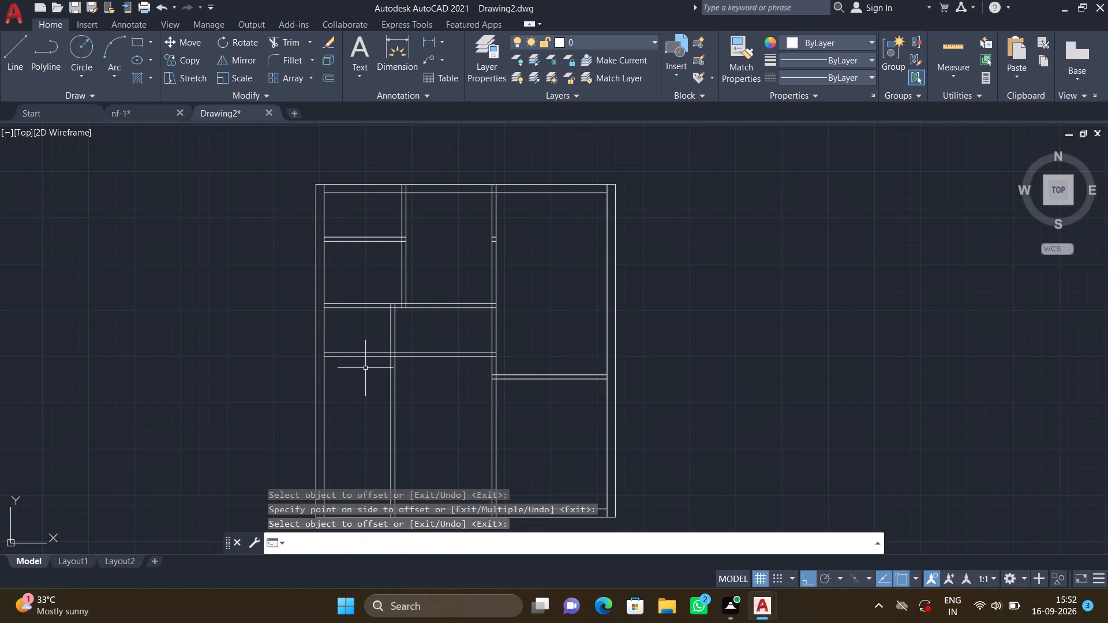
# Trim the lower-left vertical partition's two lines below the new horizontal partition, including their stubs inside the bottom outer wall.
pyautogui.scroll(-1, 368, 367)
pyautogui.moveTo(375, 390); pyautogui.dragTo(364, 339, button='middle')
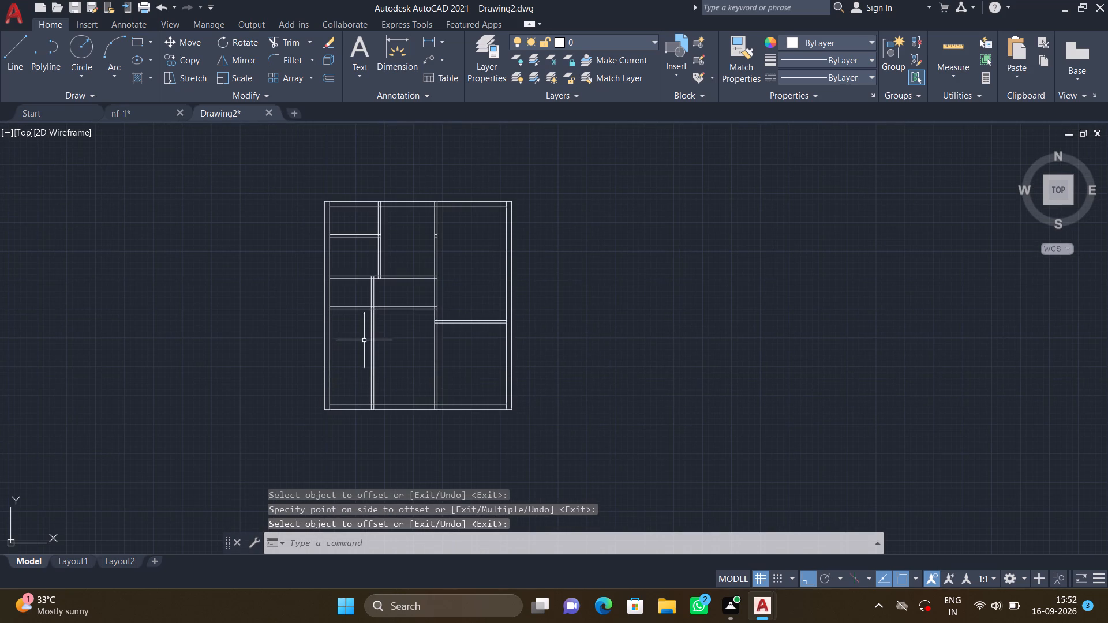
pyautogui.scroll(1, 361, 346)
pyautogui.write('tr')
pyautogui.press('Return')
pyautogui.click(358, 329)
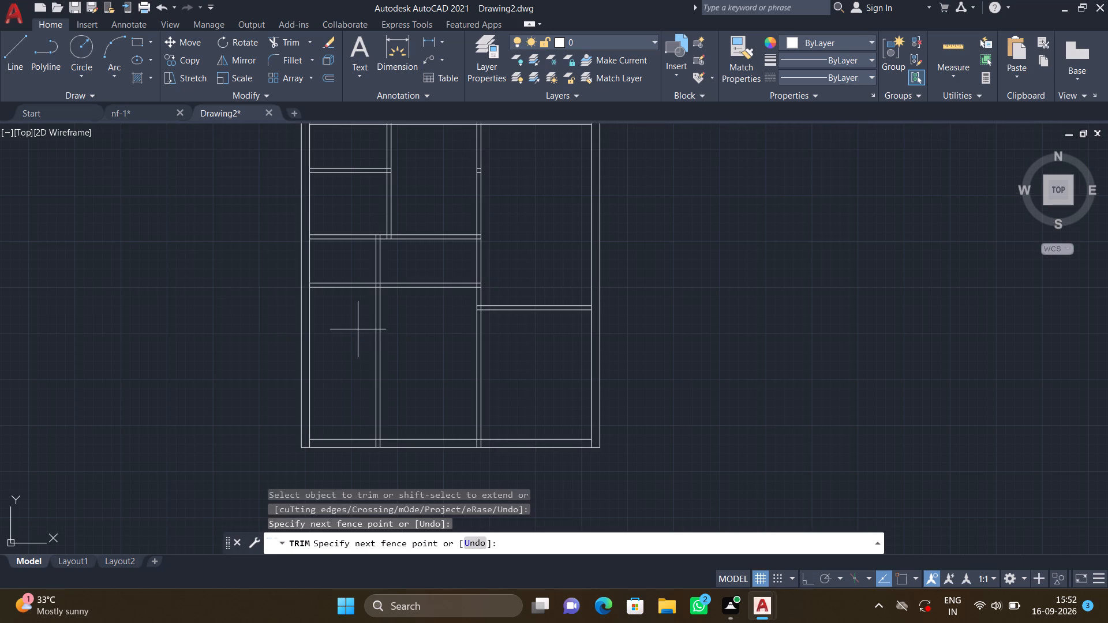
pyautogui.click(413, 337)
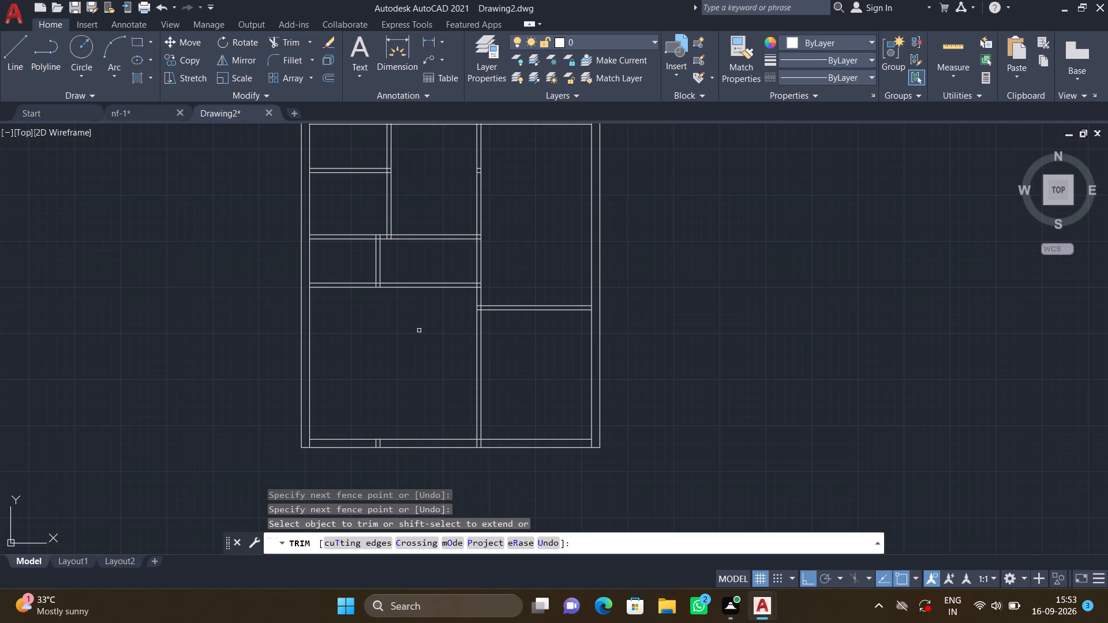
pyautogui.scroll(2, 377, 448)
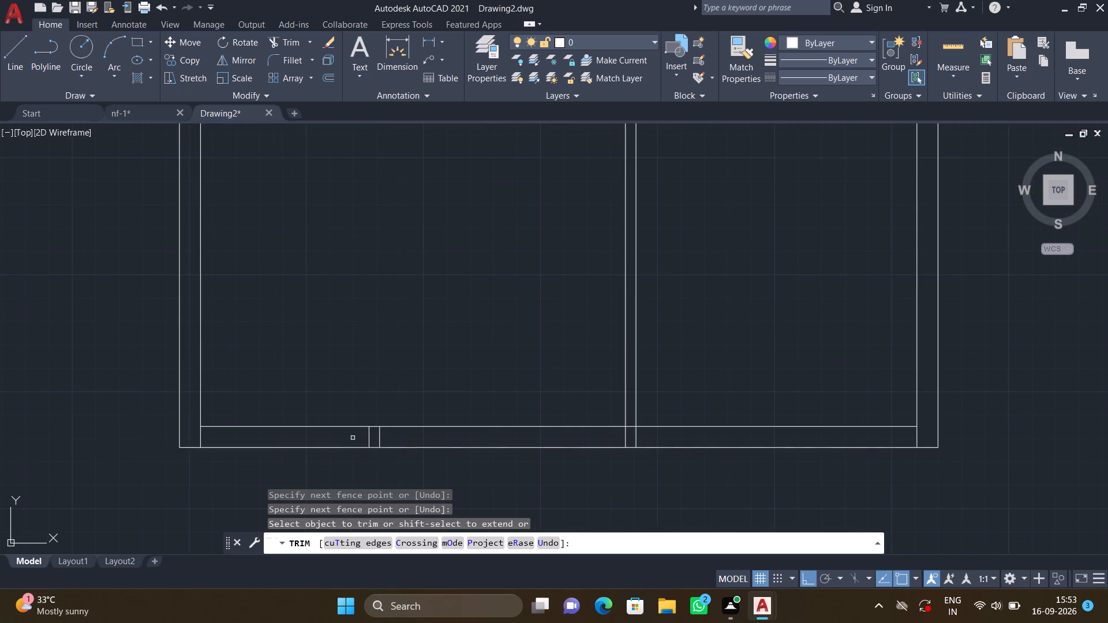
pyautogui.click(351, 436)
pyautogui.click(414, 436)
pyautogui.scroll(-2, 407, 320)
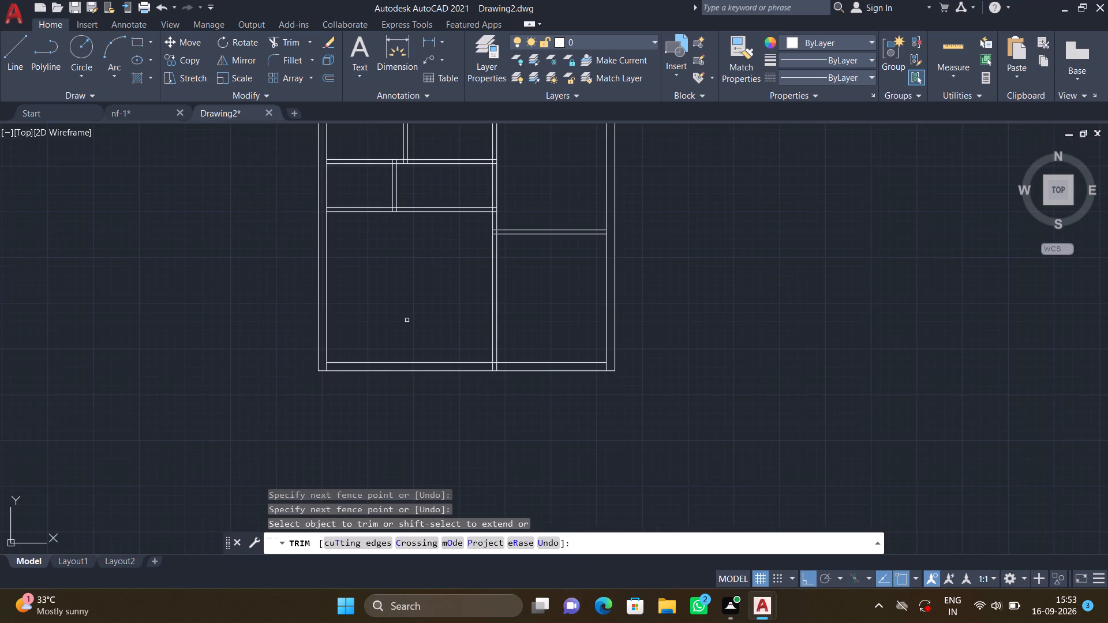
pyautogui.moveTo(405, 320); pyautogui.dragTo(381, 407, button='middle')
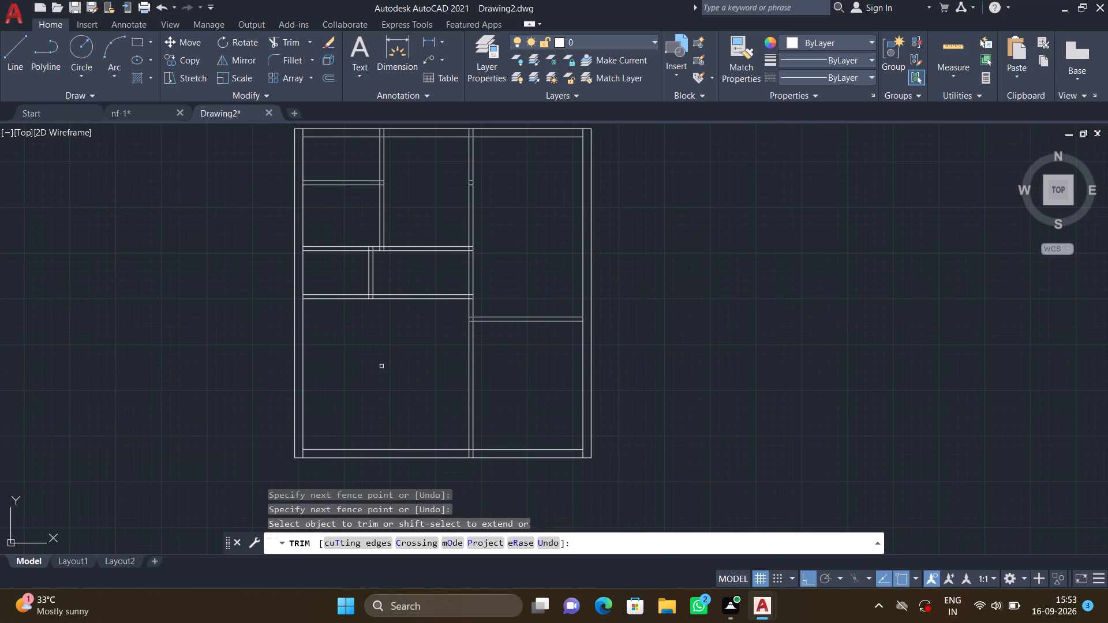
pyautogui.press('Return')
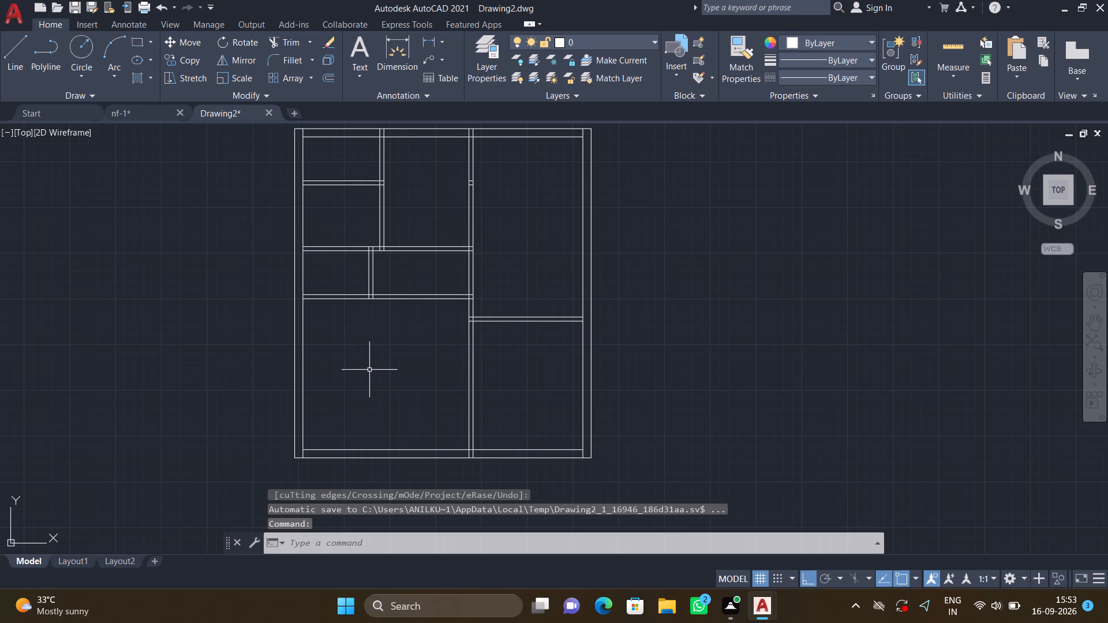
# Trim the central vertical partition's two lines between the second and third horizontal partitions to open the passage to the right-hand room.
pyautogui.moveTo(367, 366); pyautogui.dragTo(338, 448, button='middle')
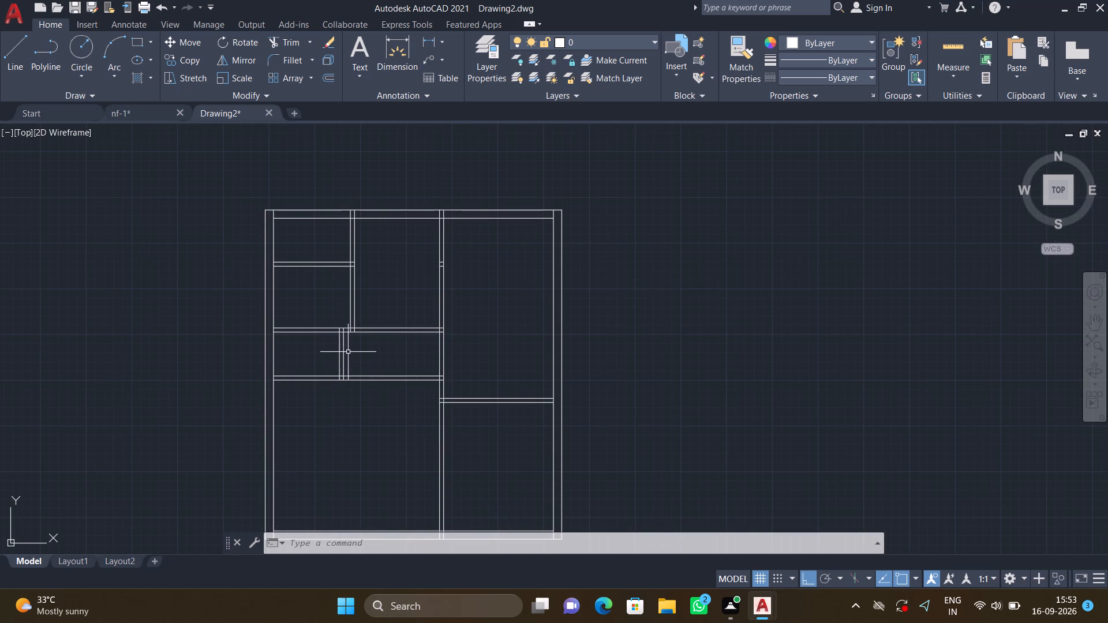
pyautogui.scroll(2, 353, 356)
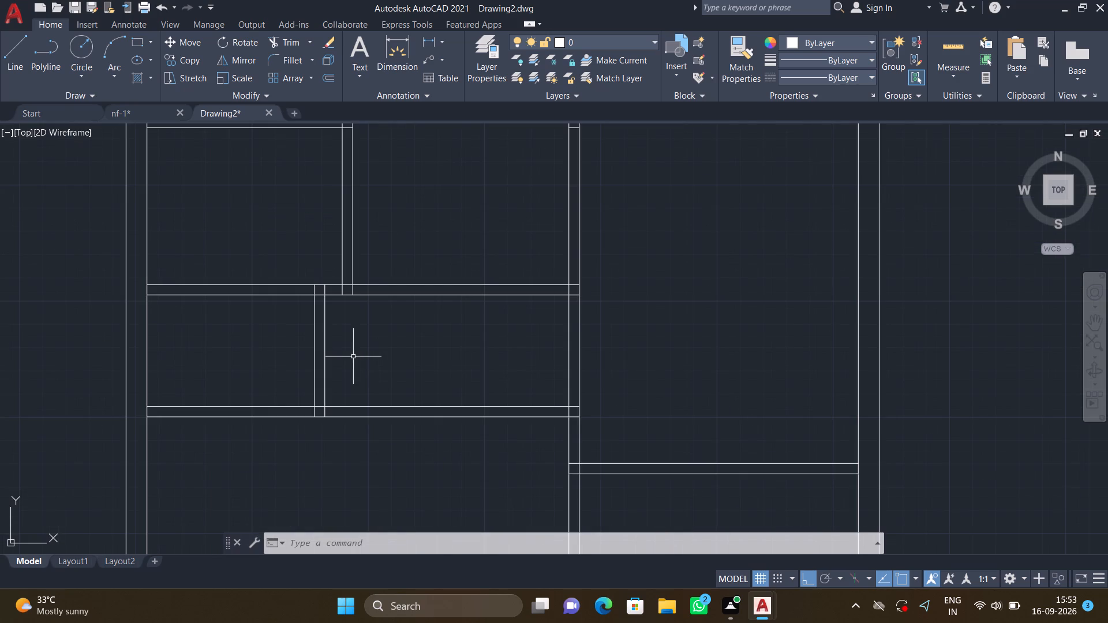
pyautogui.scroll(-2, 353, 356)
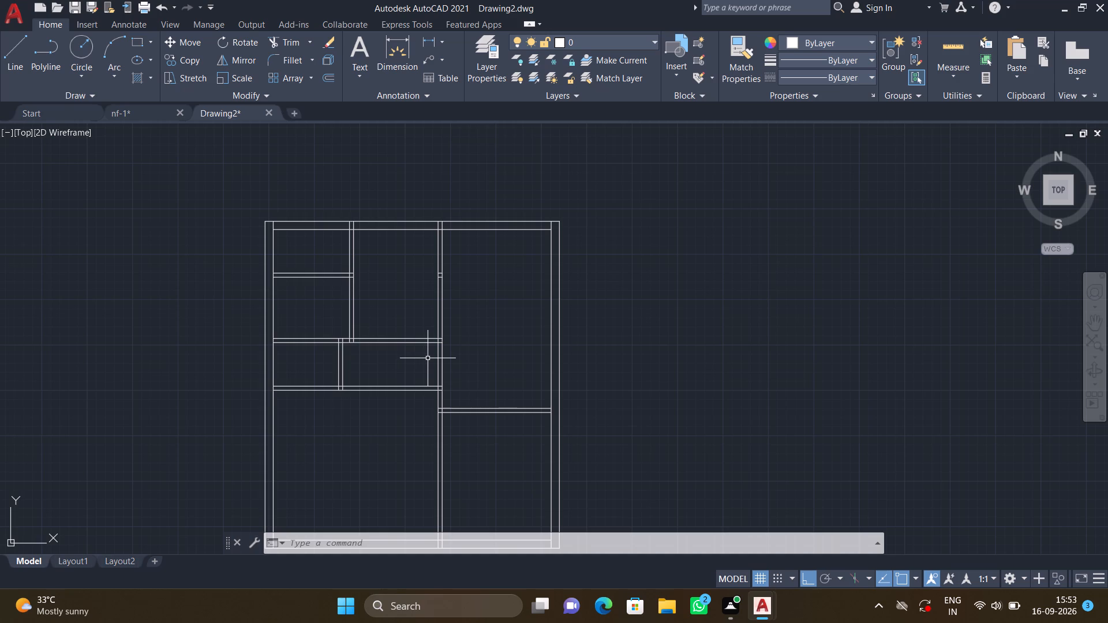
pyautogui.write('tr')
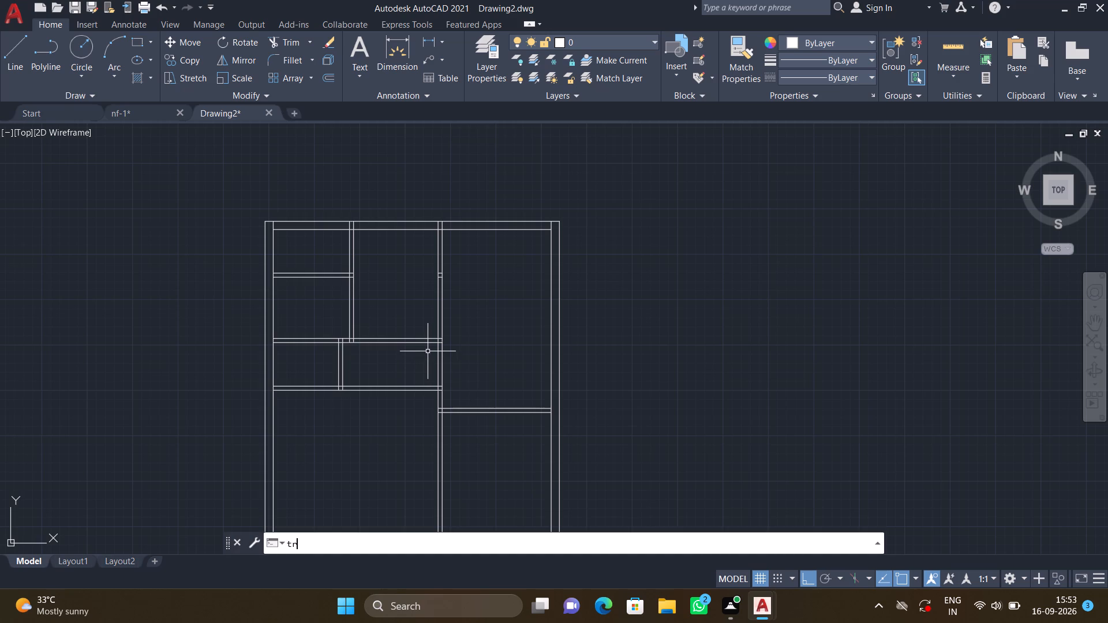
pyautogui.press('Return')
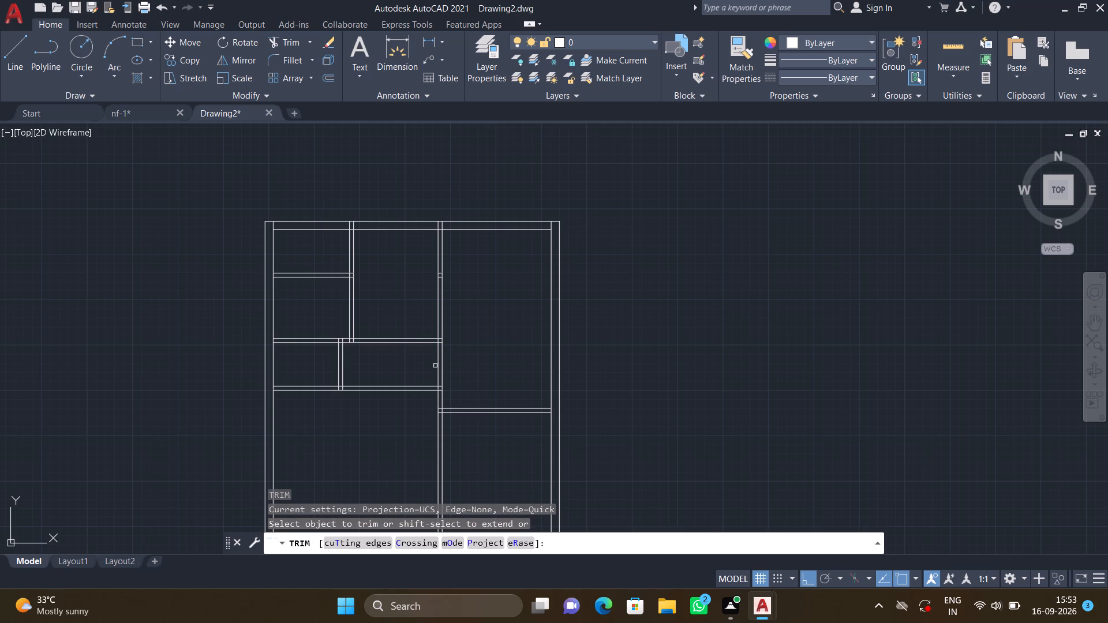
pyautogui.click(418, 367)
pyautogui.click(473, 373)
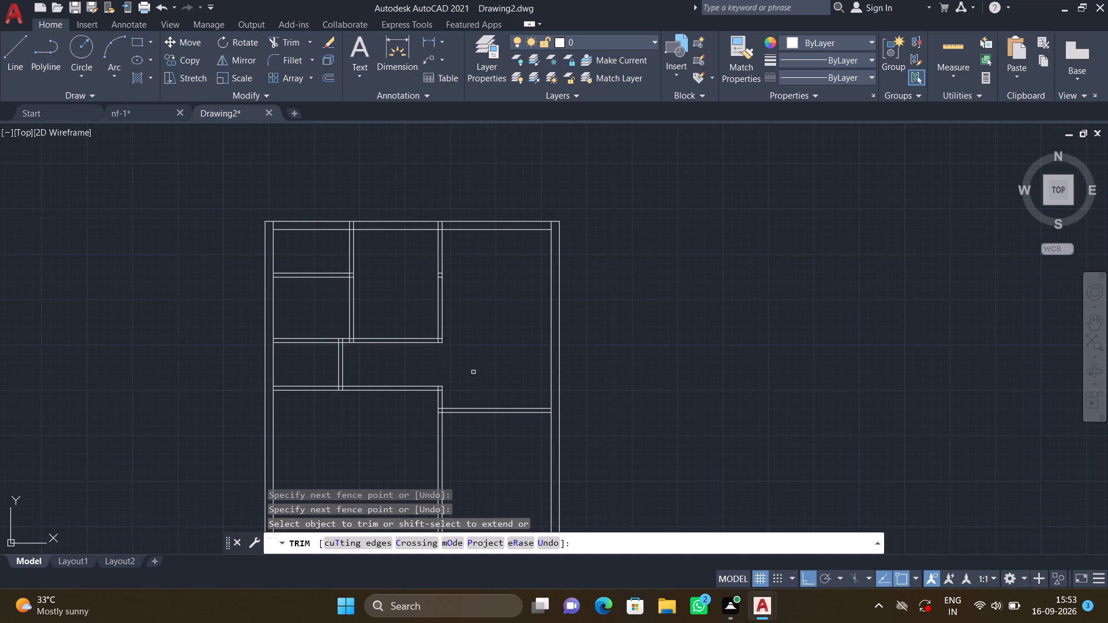
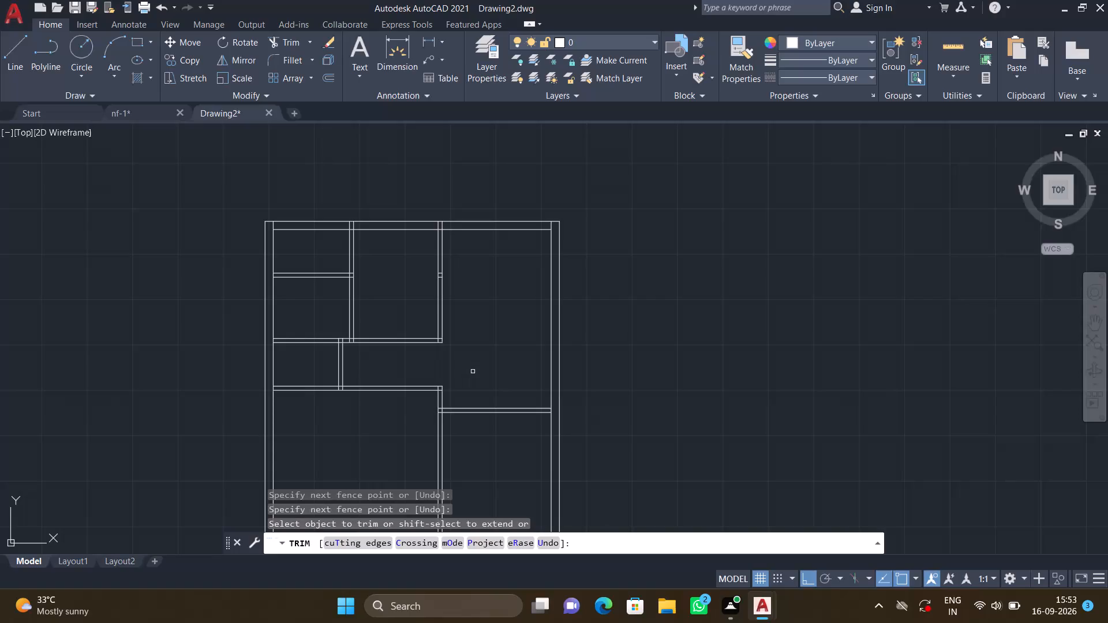
# Offset the inner line of the right exterior wall 6'10" inward, across the lower-right room of the plan.
pyautogui.press('Return')
pyautogui.scroll(-1, 473, 371)
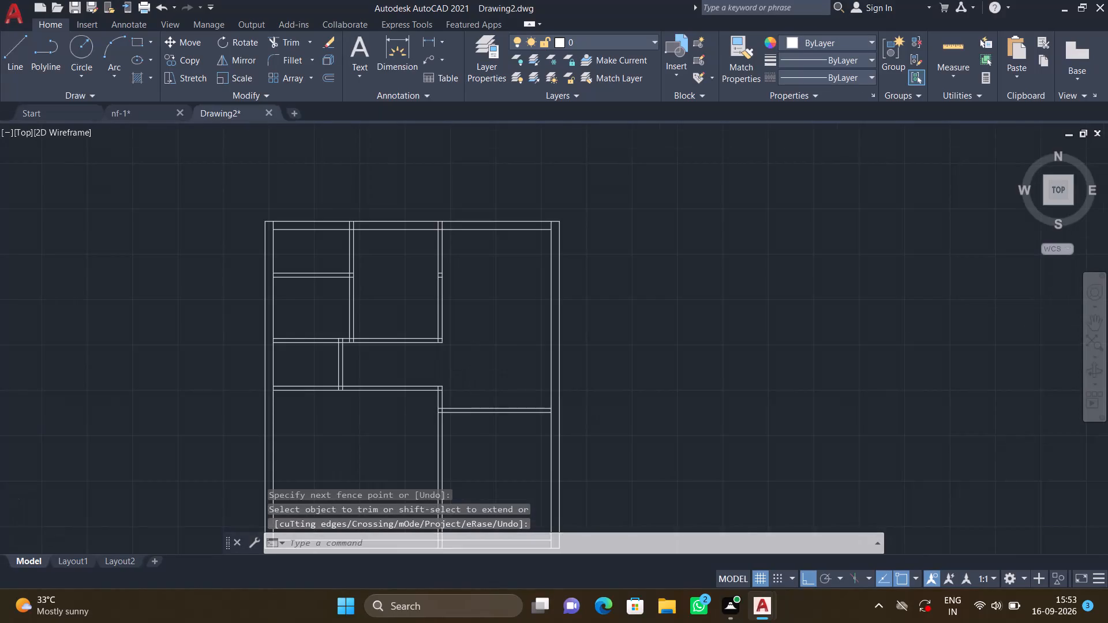
pyautogui.scroll(-1, 473, 371)
pyautogui.moveTo(457, 406); pyautogui.dragTo(443, 359, button='middle')
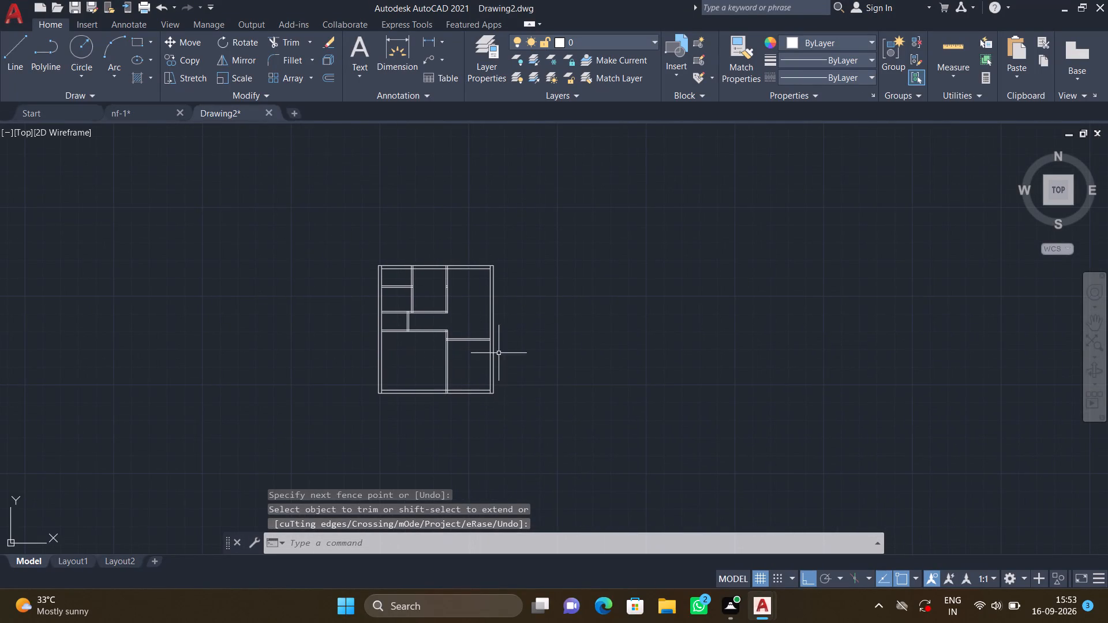
pyautogui.scroll(1, 492, 368)
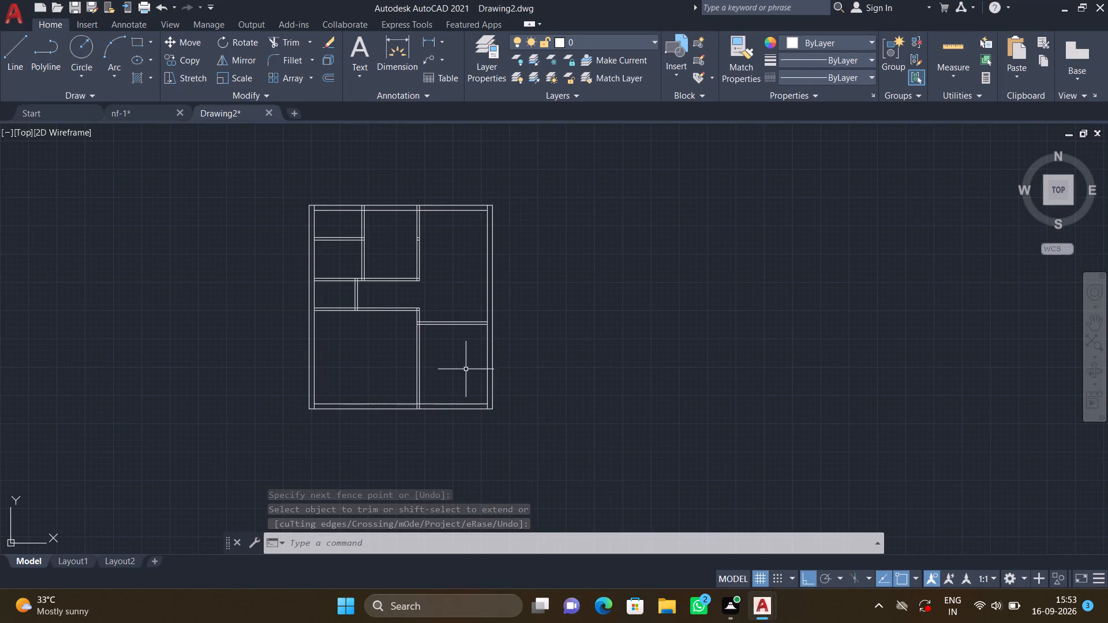
pyautogui.scroll(2, 465, 369)
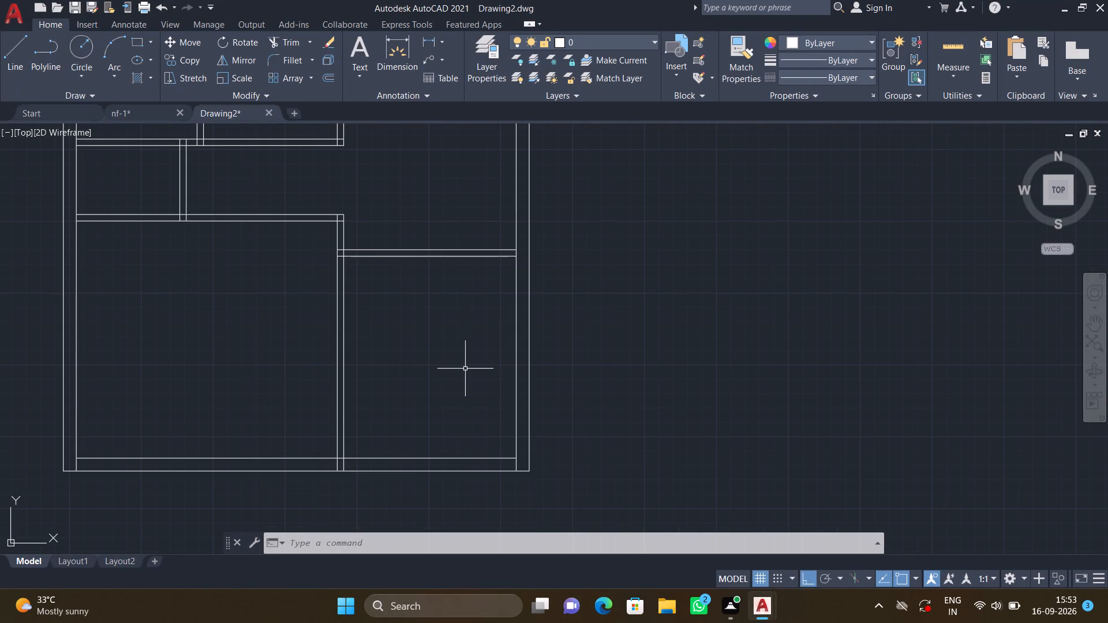
pyautogui.press('o')
pyautogui.press('Return')
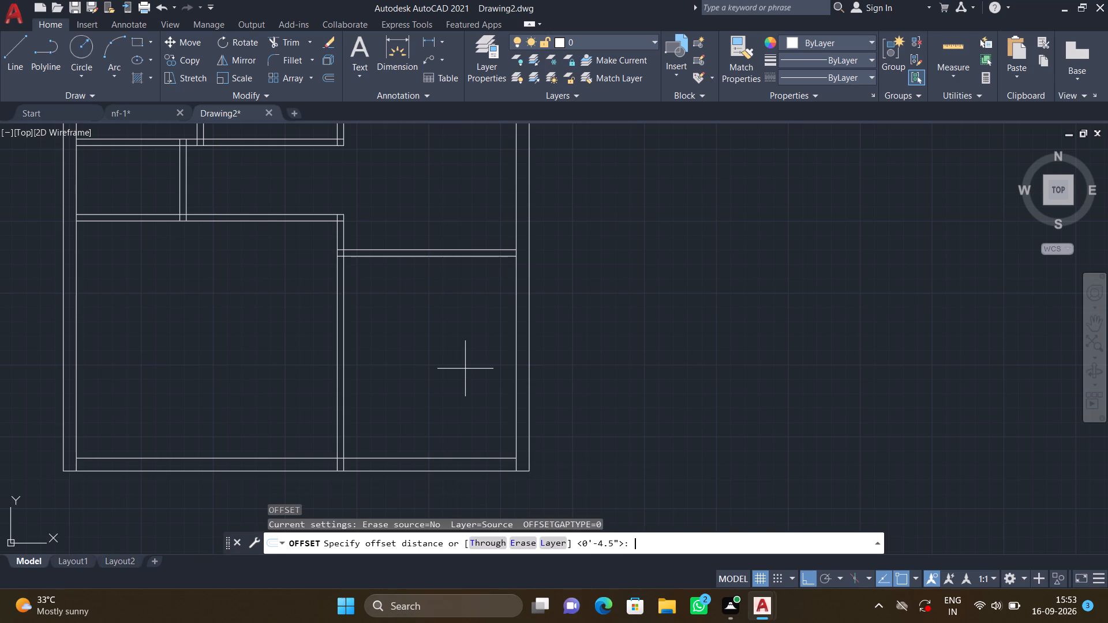
pyautogui.write("6'")
pyautogui.write('0"')
pyautogui.press('BackSpace')
pyautogui.press('BackSpace')
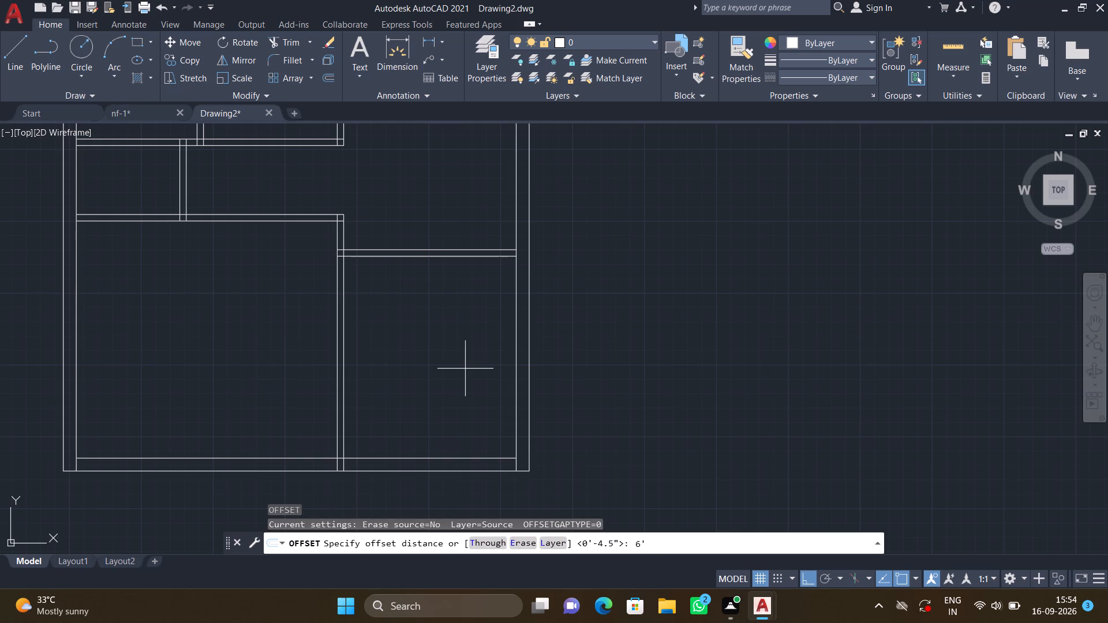
pyautogui.write('10"')
pyautogui.press('Return')
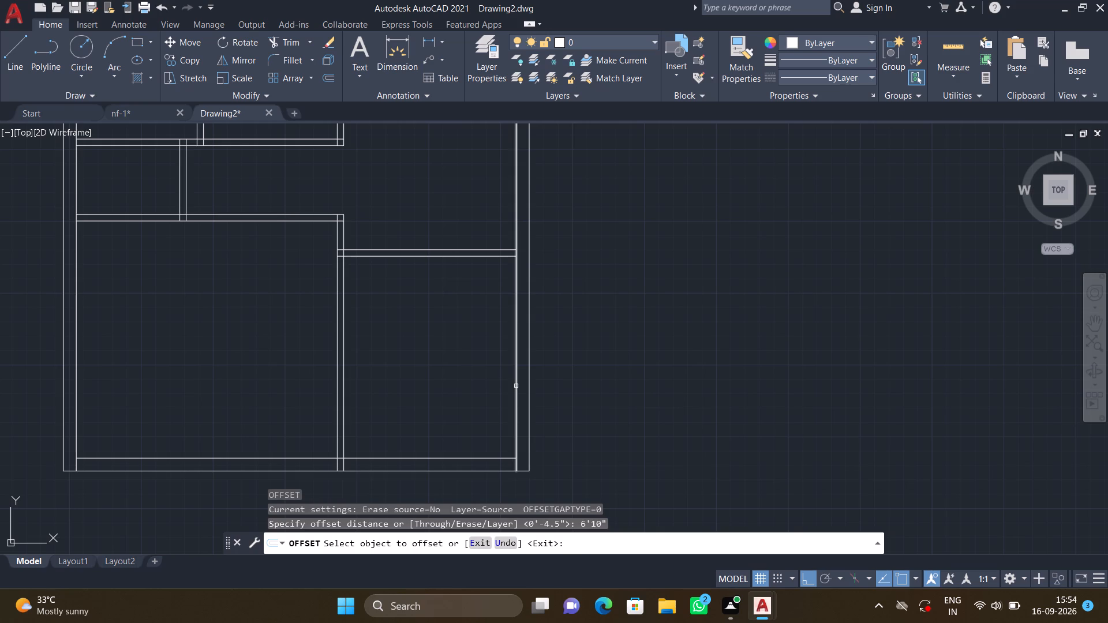
pyautogui.click(516, 385)
pyautogui.click(474, 385)
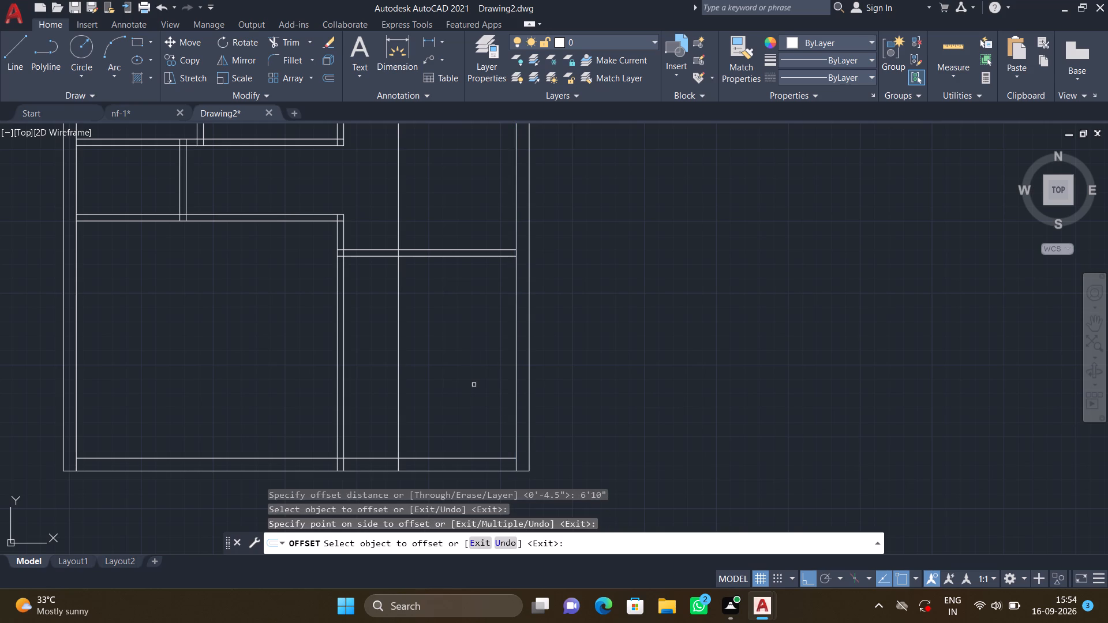
pyautogui.press('Return')
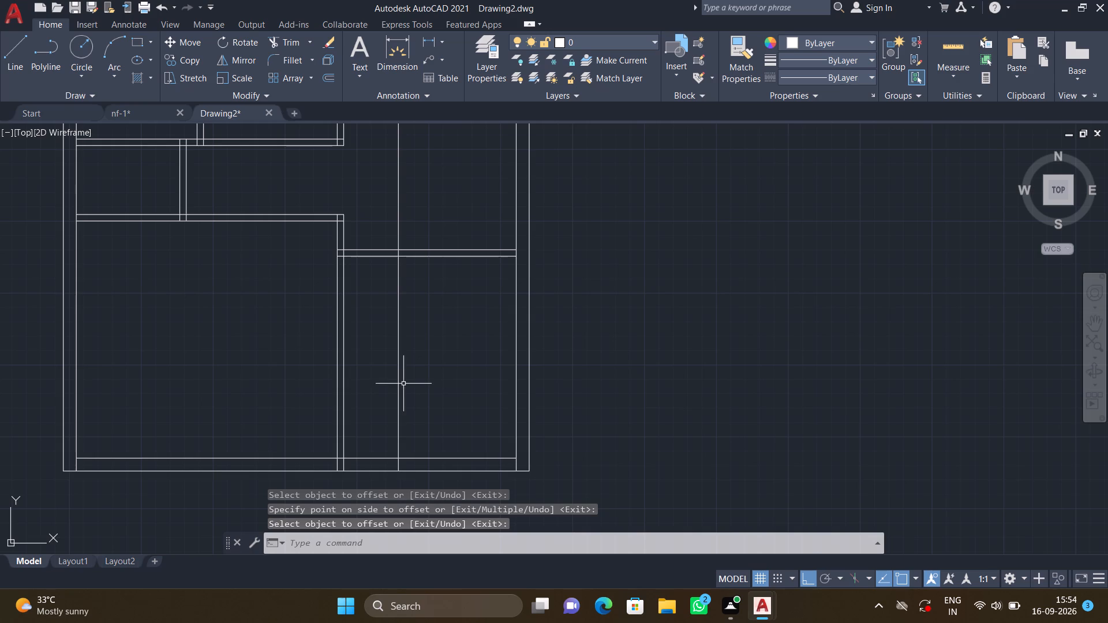
# Trim the new vertical line above the lower-right room's horizontal partition, including its leftover piece inside the top exterior wall.
pyautogui.moveTo(411, 343); pyautogui.dragTo(403, 373, button='middle')
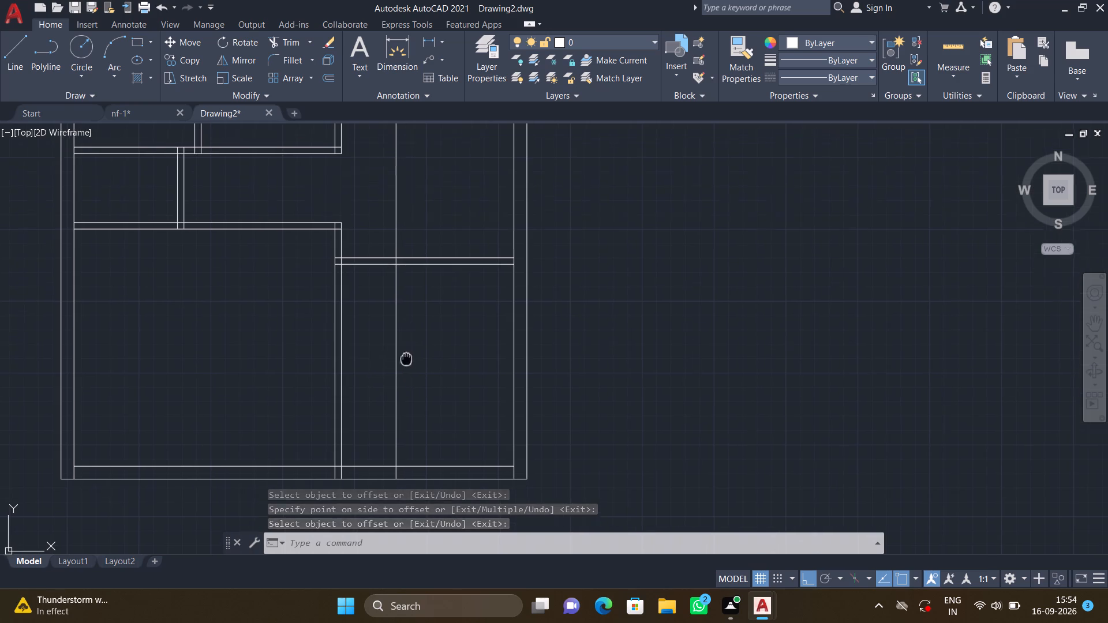
pyautogui.moveTo(403, 373); pyautogui.dragTo(361, 521, button='middle')
pyautogui.write('tr')
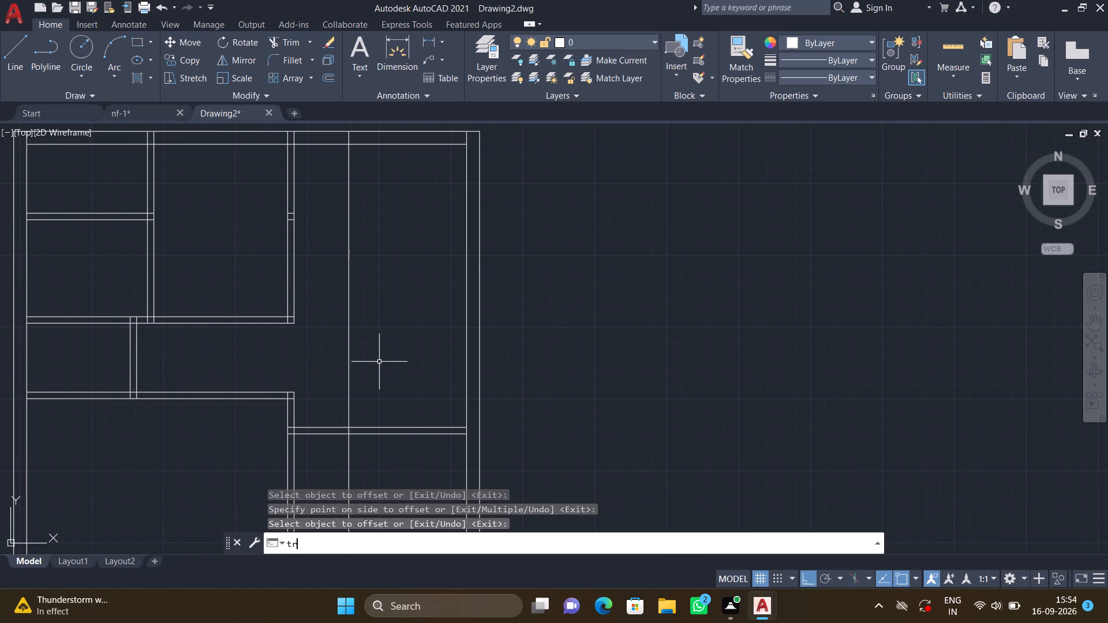
pyautogui.press('Return')
pyautogui.click(362, 337)
pyautogui.click(330, 328)
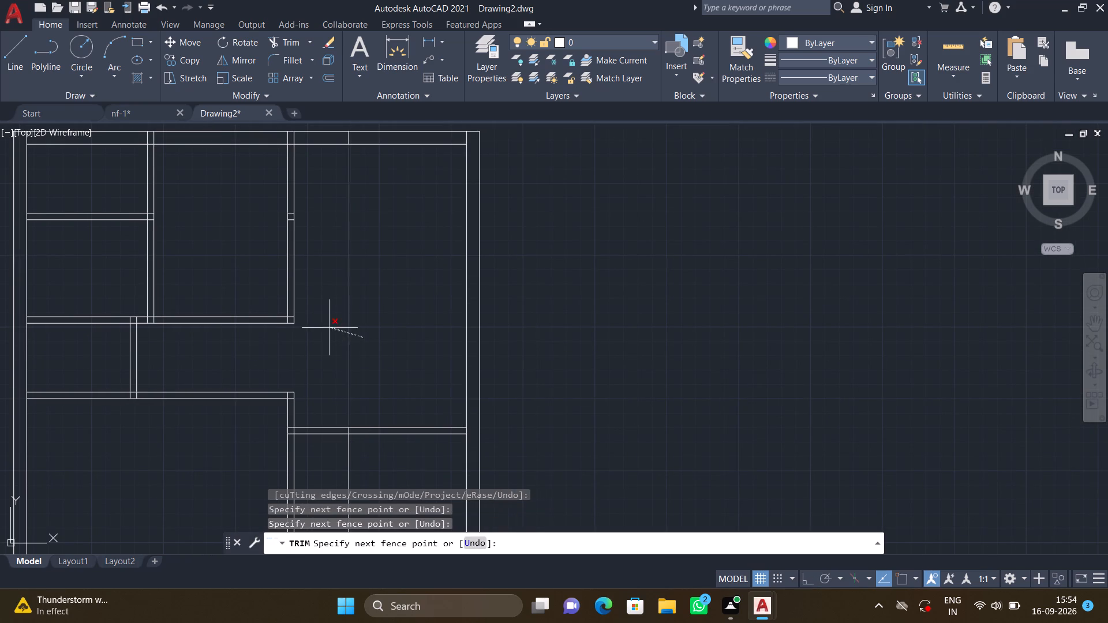
pyautogui.moveTo(355, 303); pyautogui.dragTo(377, 429, button='middle')
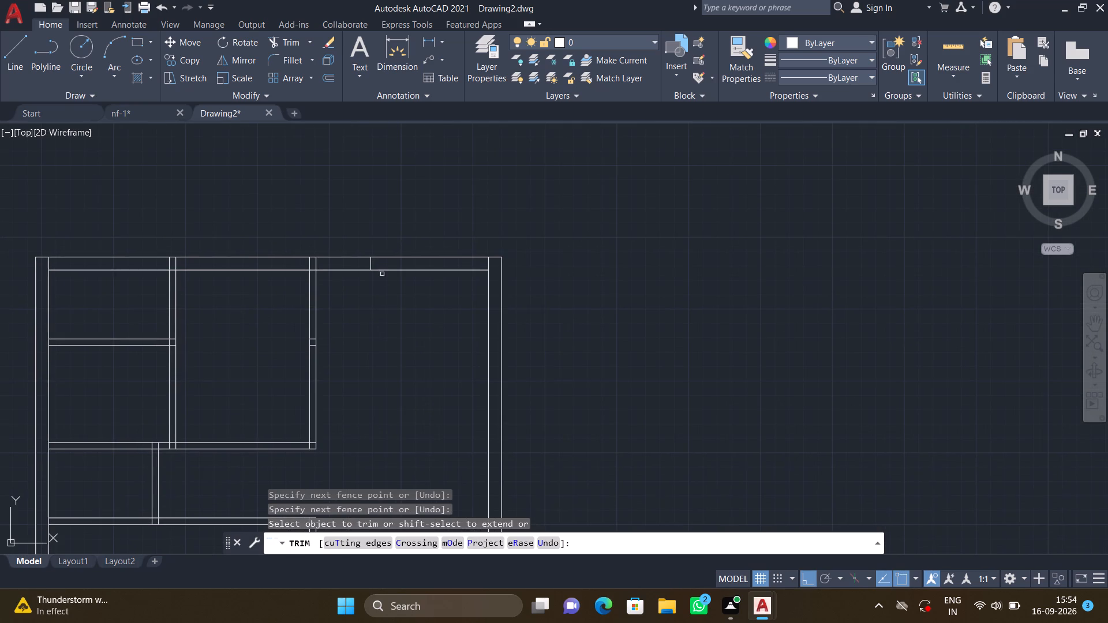
pyautogui.click(369, 264)
pyautogui.scroll(-3, 379, 308)
pyautogui.moveTo(394, 344); pyautogui.dragTo(386, 332, button='middle')
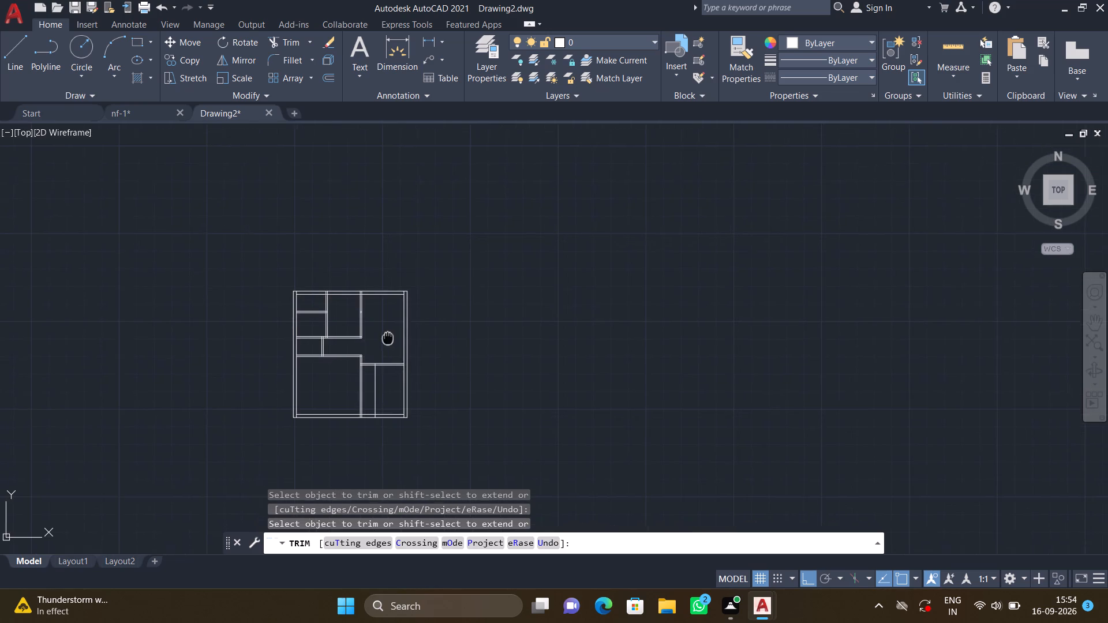
pyautogui.moveTo(386, 332); pyautogui.dragTo(375, 254, button='middle')
pyautogui.press('Return')
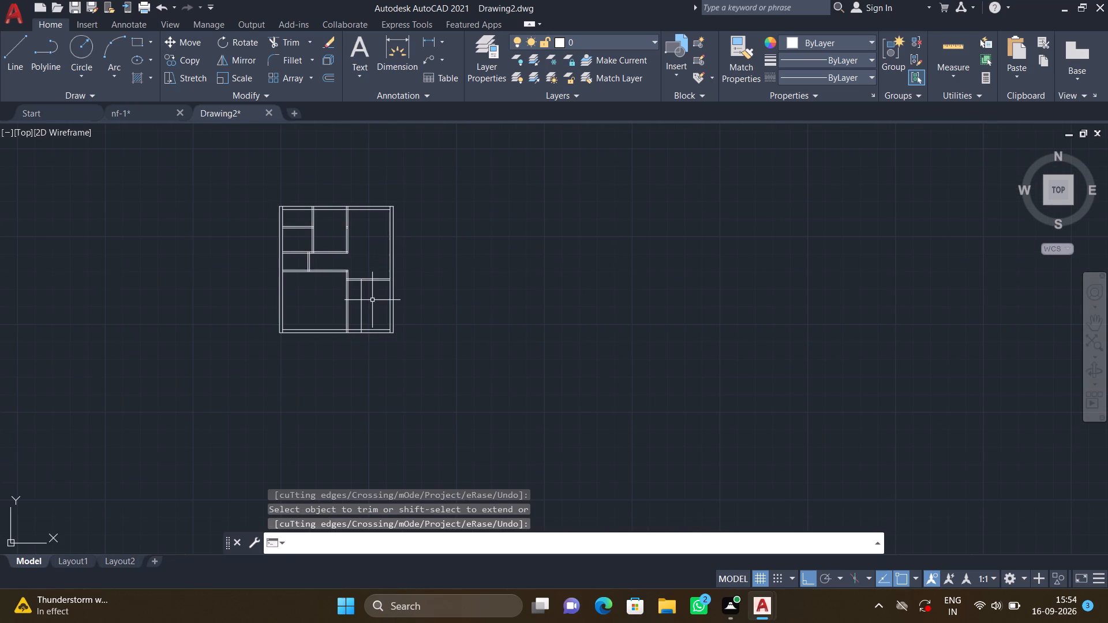
# Offset the new vertical line in the lower-right room 4.5" to the left to form the partition wall's thickness.
pyautogui.scroll(-1, 331, 317)
pyautogui.scroll(4, 342, 305)
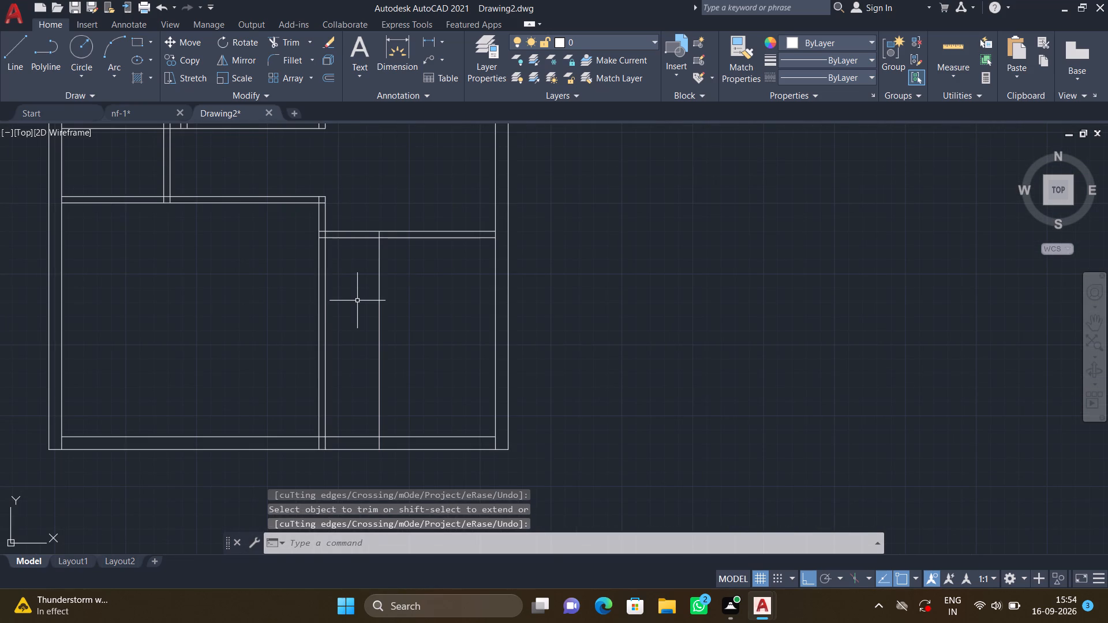
pyautogui.press('o')
pyautogui.press('Return')
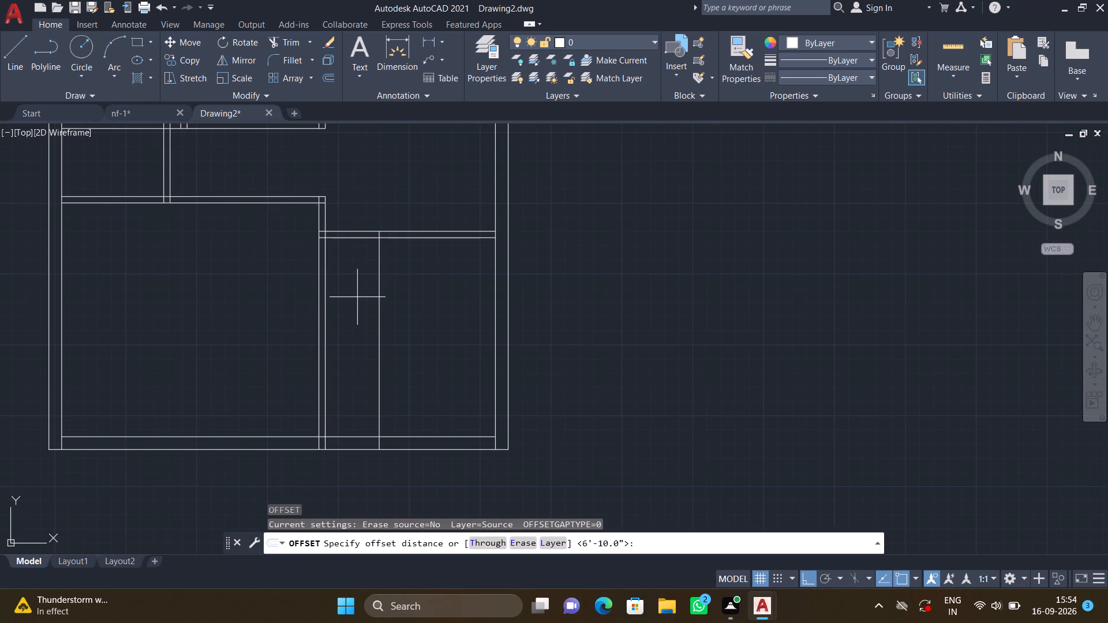
pyautogui.write('4.5"')
pyautogui.press('Return')
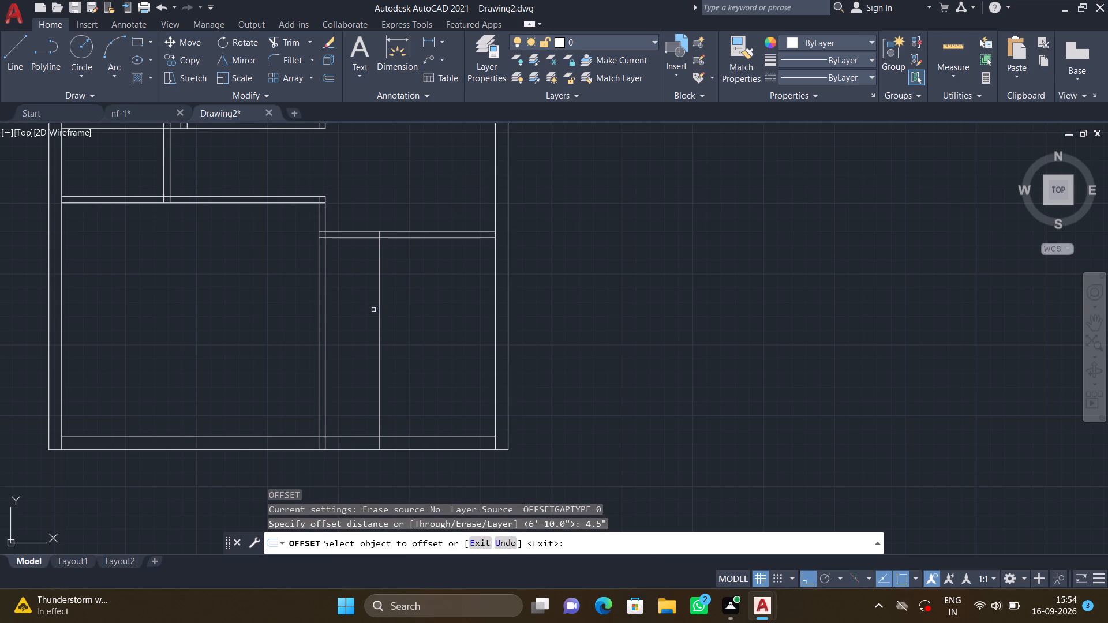
pyautogui.click(379, 310)
pyautogui.click(364, 309)
pyautogui.press('Return')
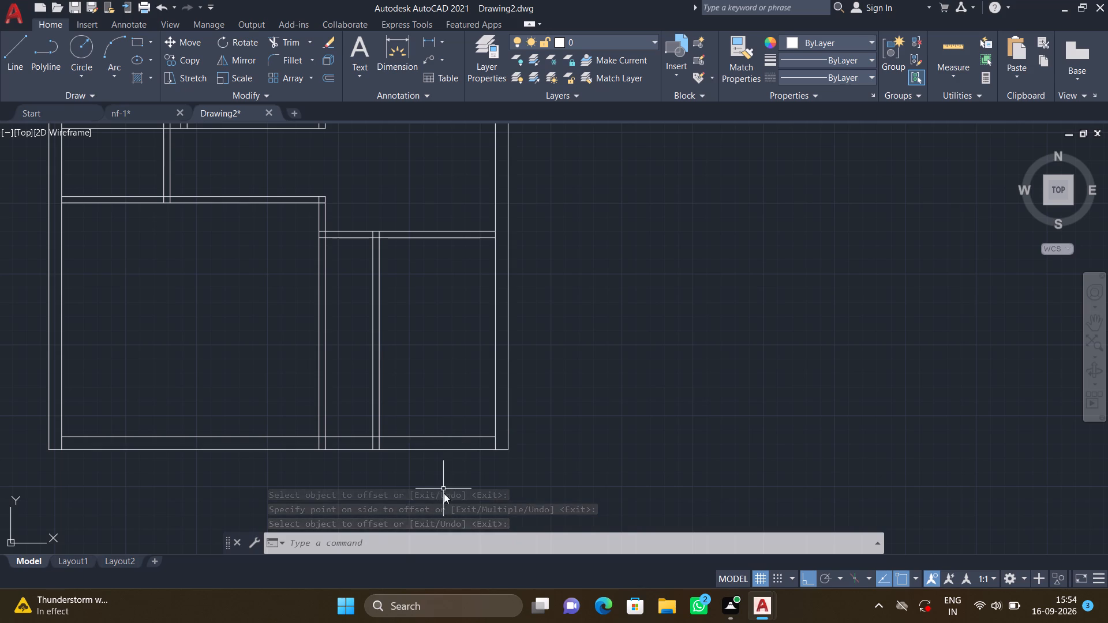
# Offset the inner line of the bottom exterior wall 11'11" upward into the plan.
pyautogui.press('o')
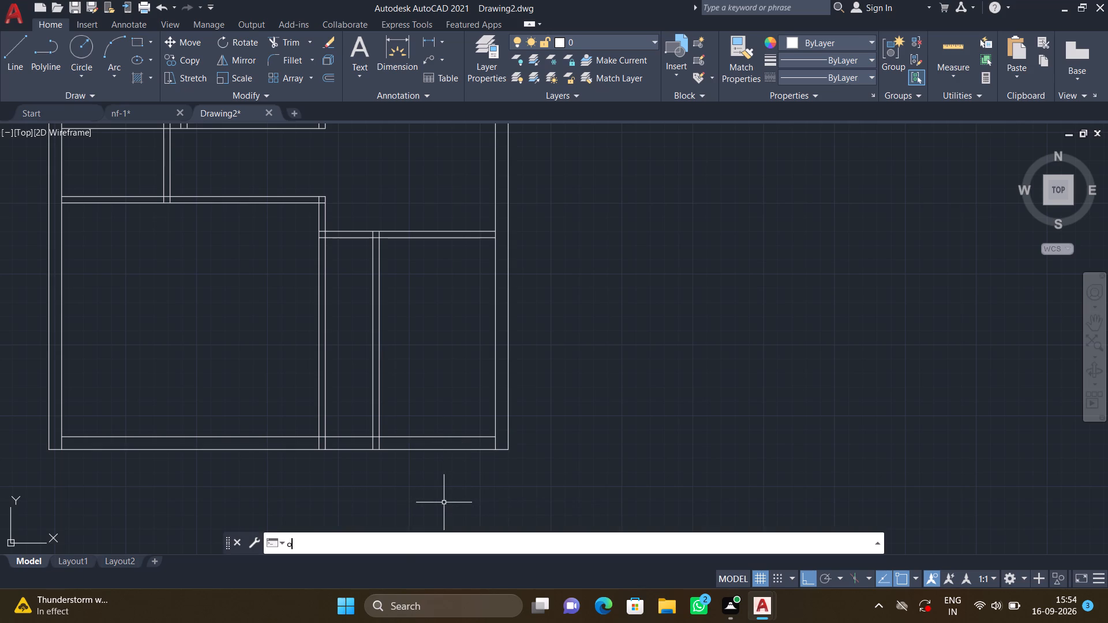
pyautogui.press('Return')
pyautogui.write("11'")
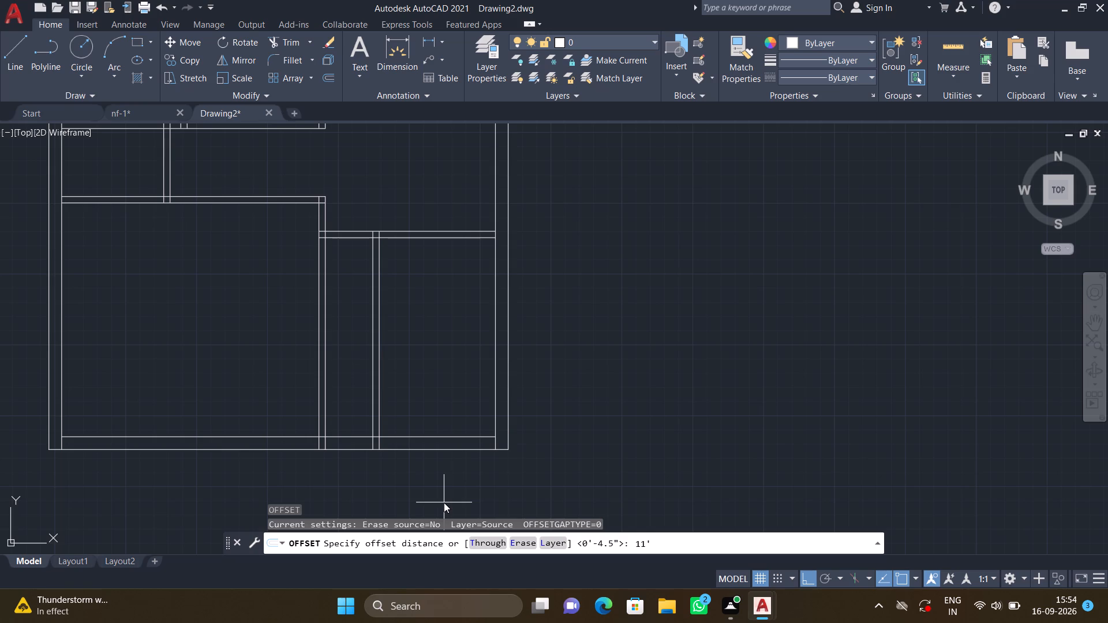
pyautogui.write('11"')
pyautogui.press('Return')
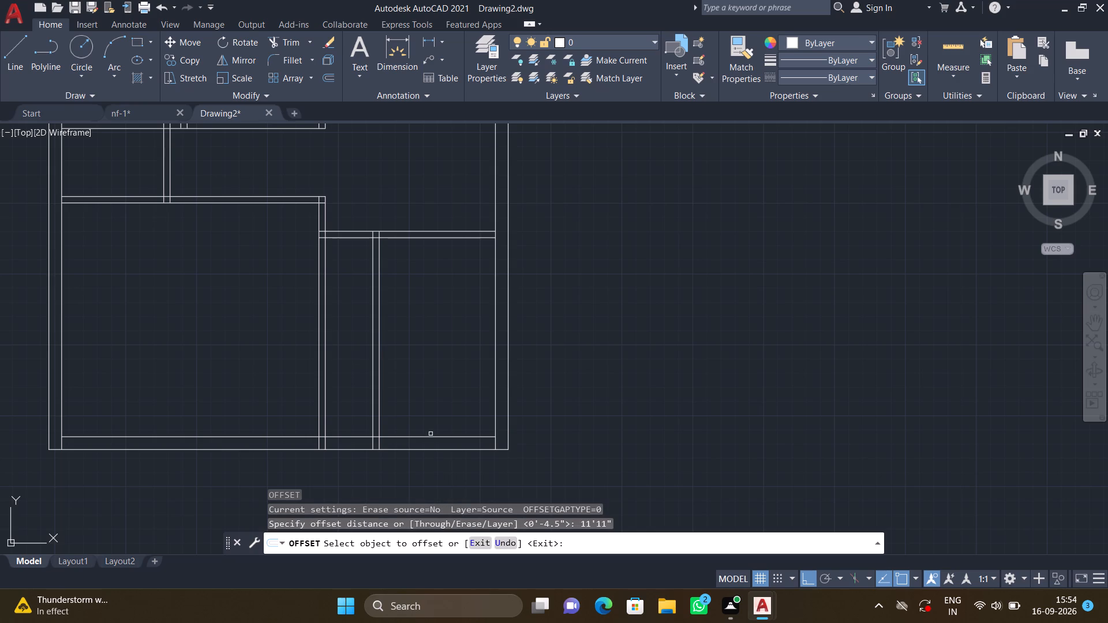
pyautogui.click(429, 436)
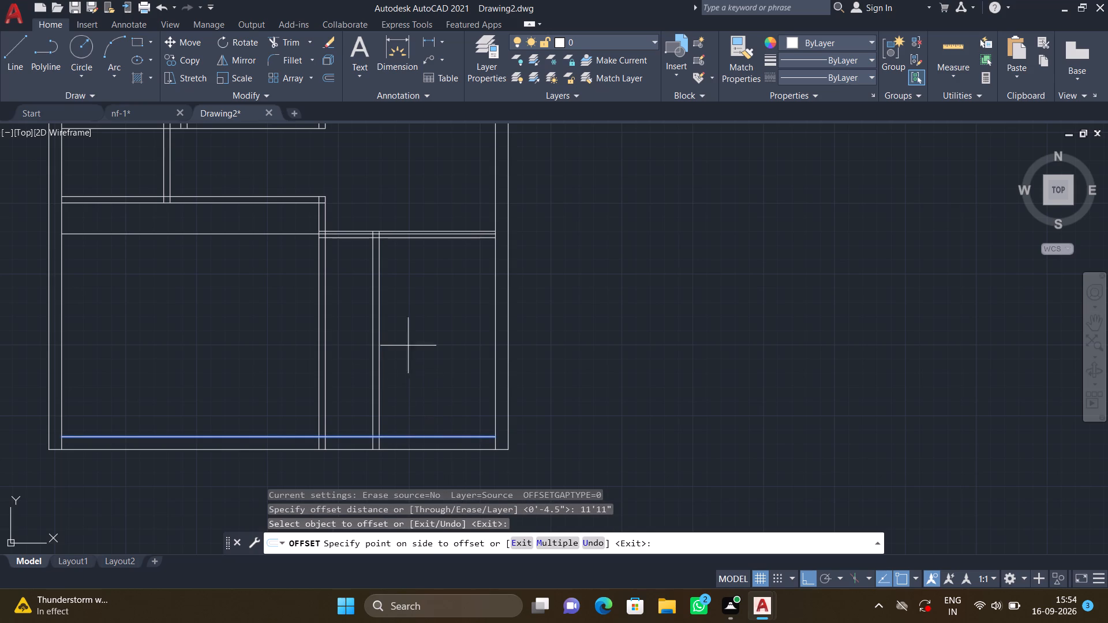
pyautogui.click(399, 272)
pyautogui.scroll(2, 283, 232)
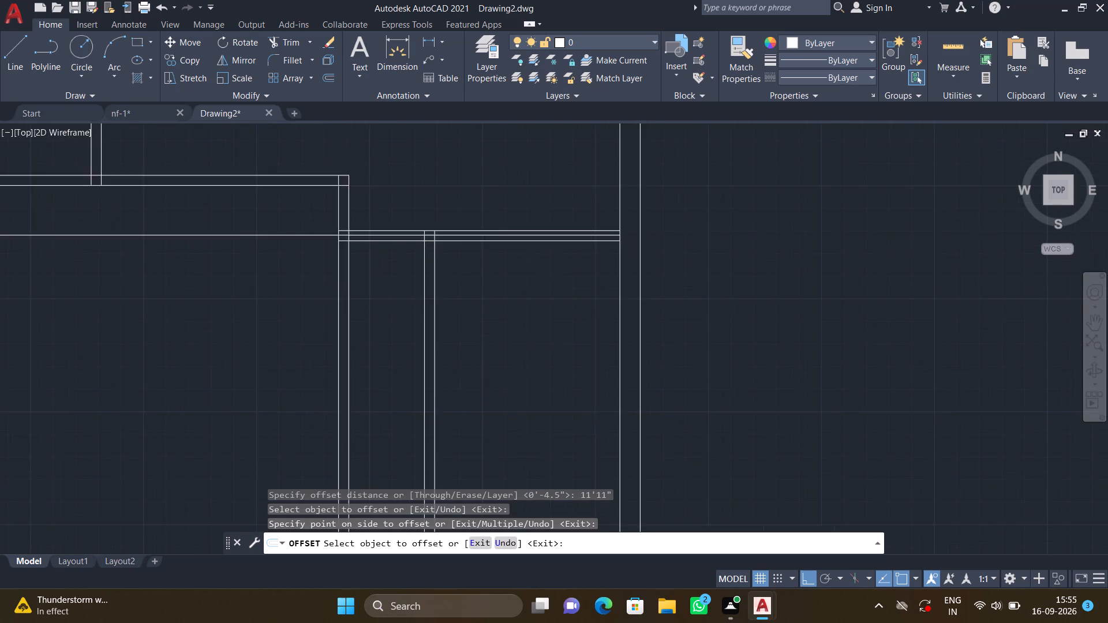
pyautogui.press('Return')
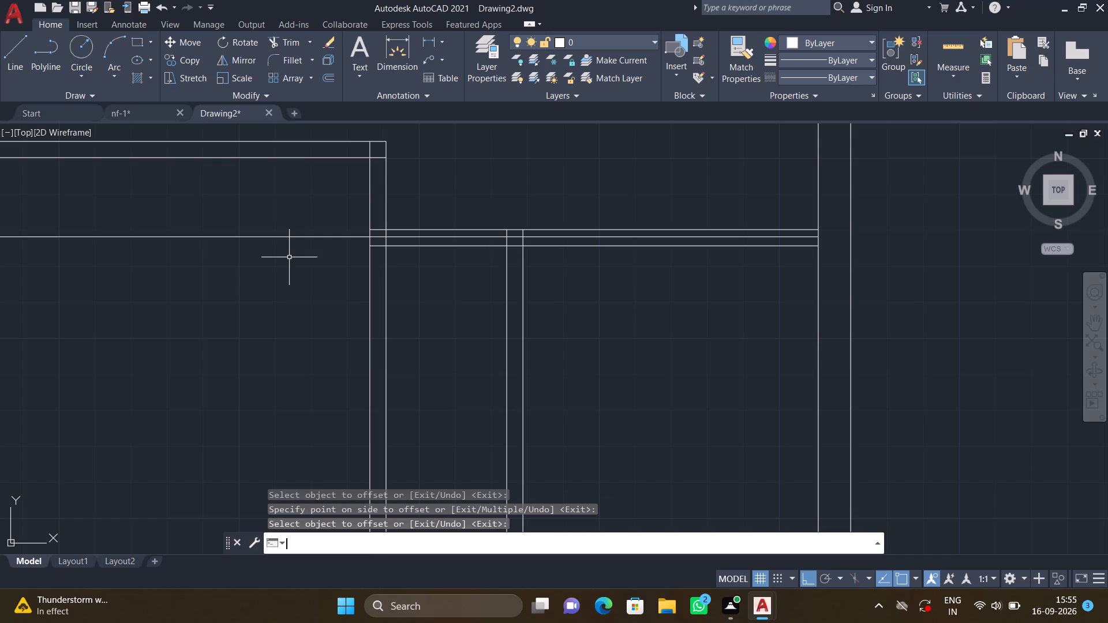
# Measure the lower-left room's clear height with a linear dimension from its top partition to the bottom exterior wall's inner line, without placing it.
pyautogui.scroll(3, 436, 239)
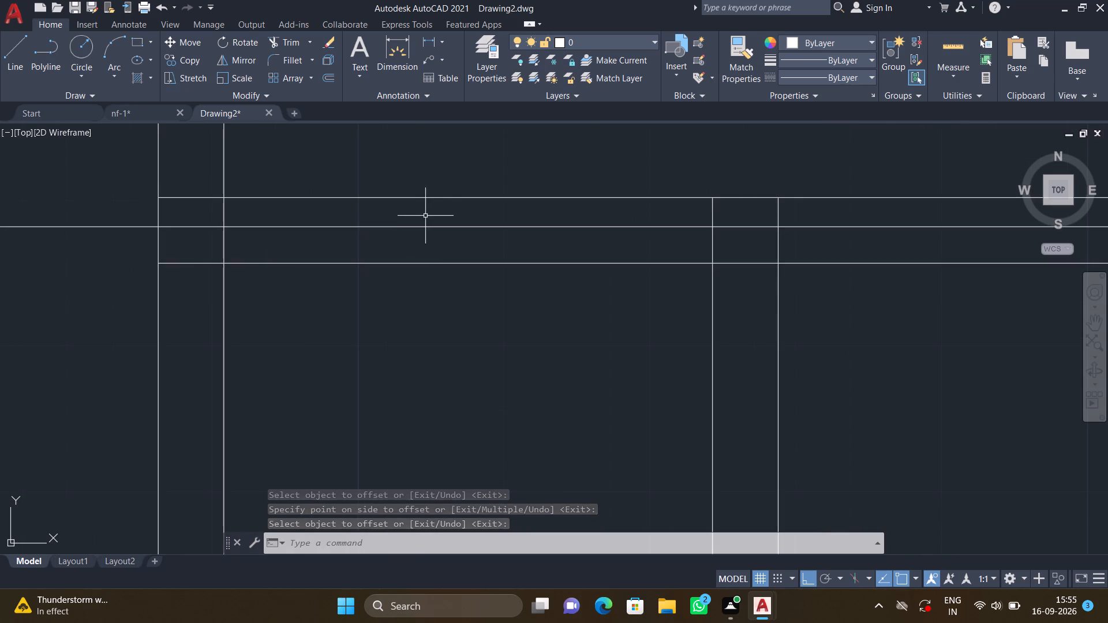
pyautogui.scroll(-2, 425, 227)
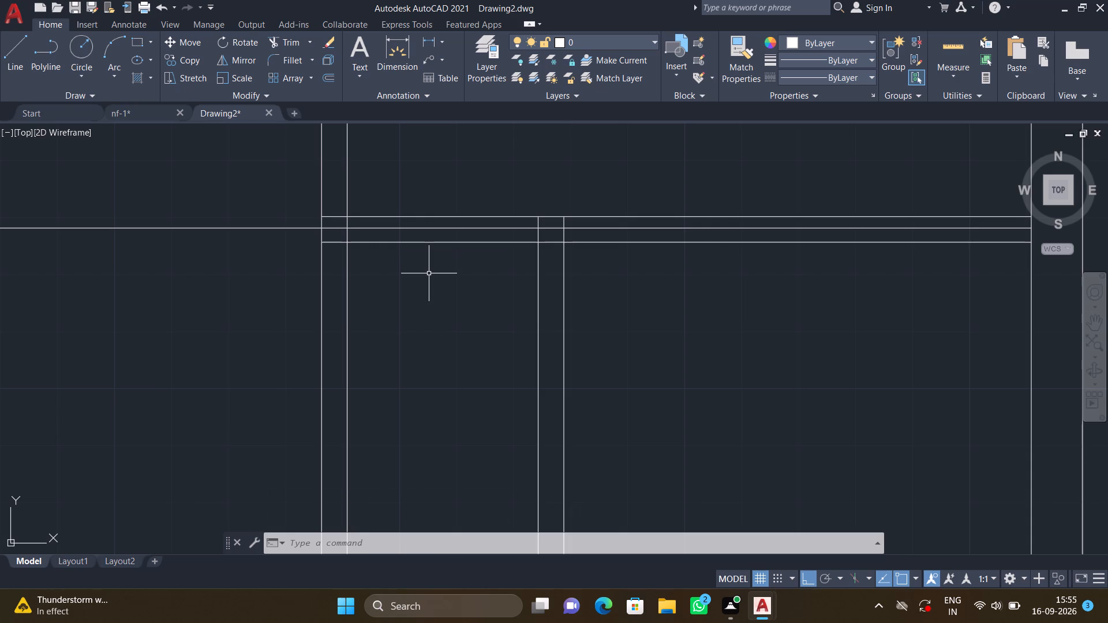
pyautogui.scroll(-2, 428, 273)
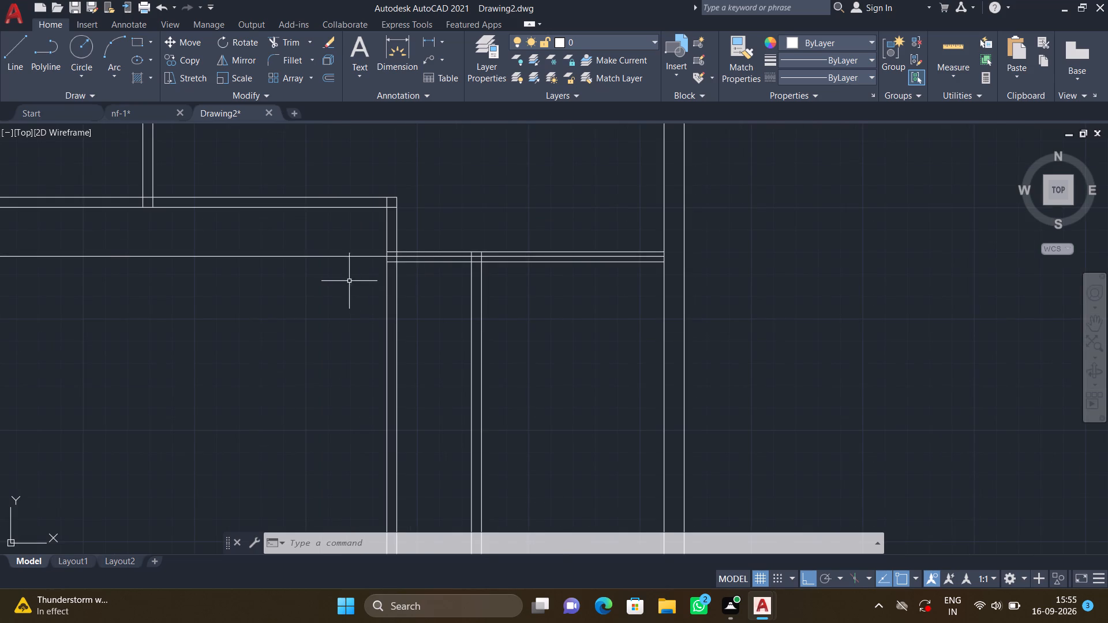
pyautogui.scroll(-1, 349, 279)
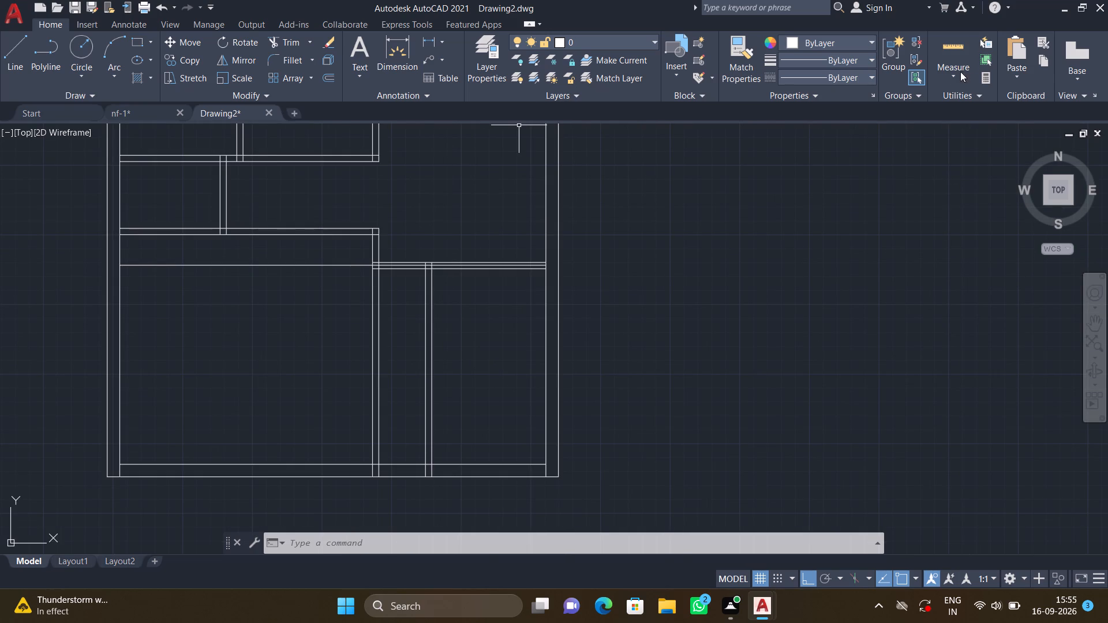
pyautogui.click(441, 35)
pyautogui.click(449, 63)
pyautogui.scroll(1, 292, 245)
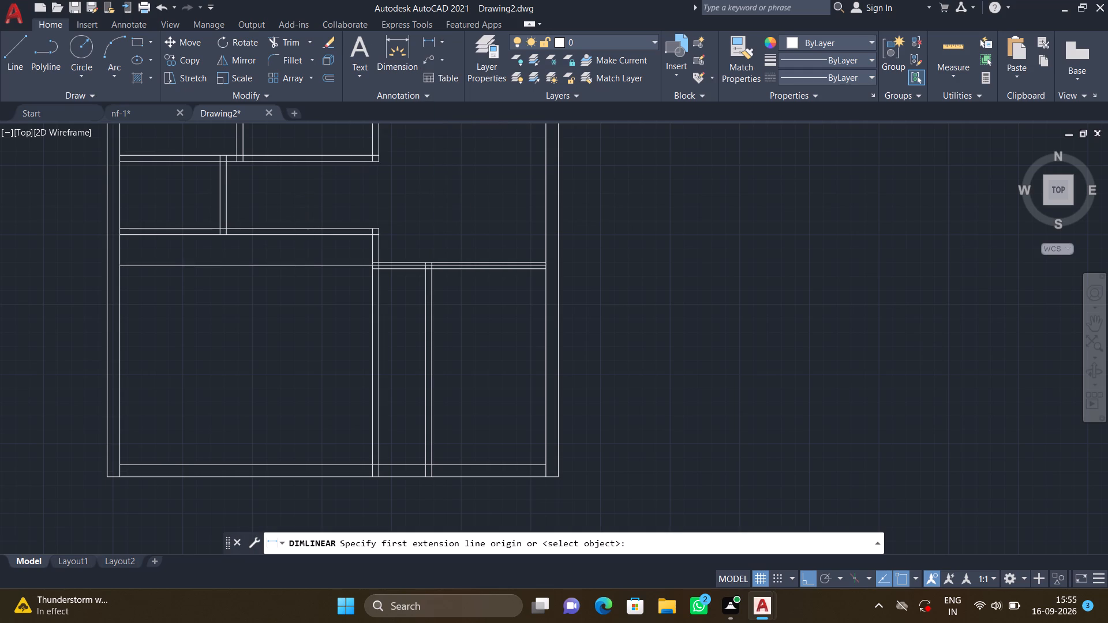
pyautogui.click(286, 228)
pyautogui.scroll(-2, 285, 268)
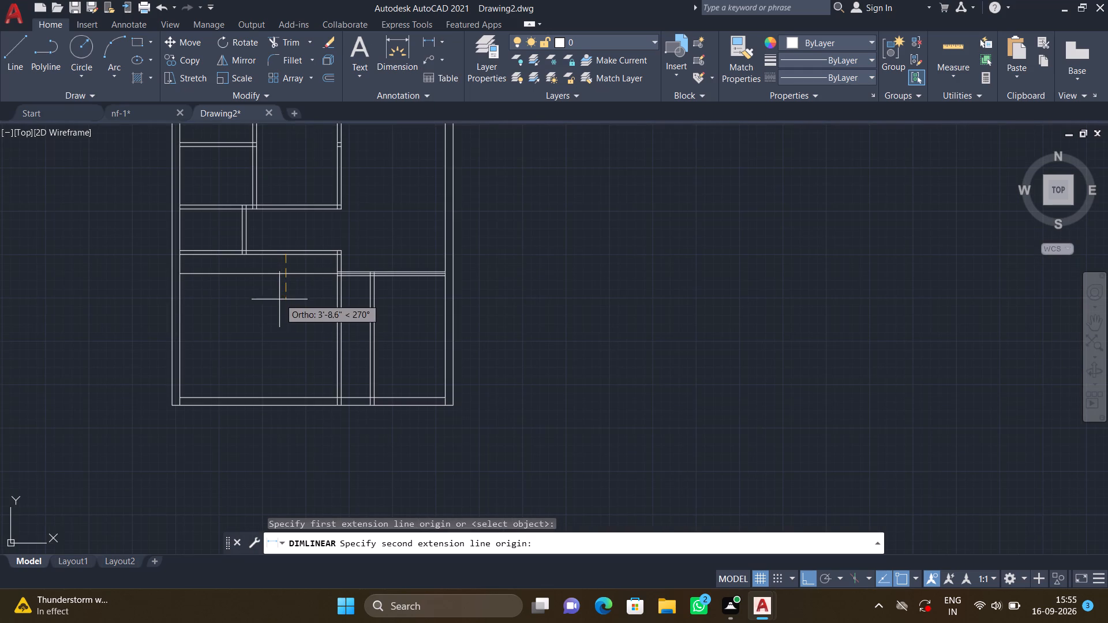
pyautogui.scroll(1, 285, 384)
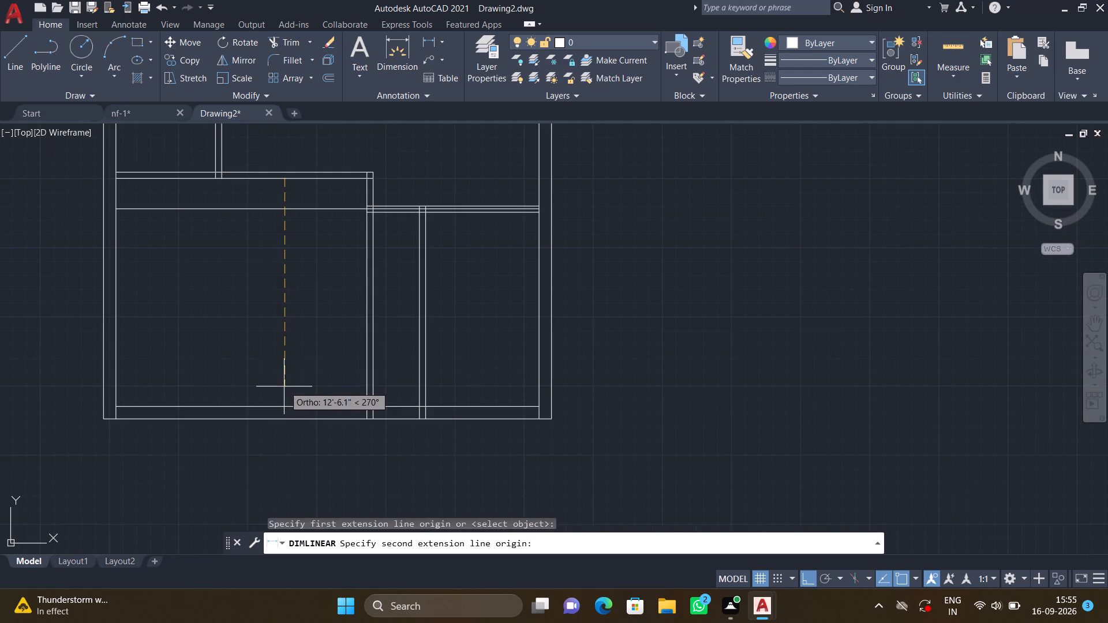
pyautogui.click(287, 405)
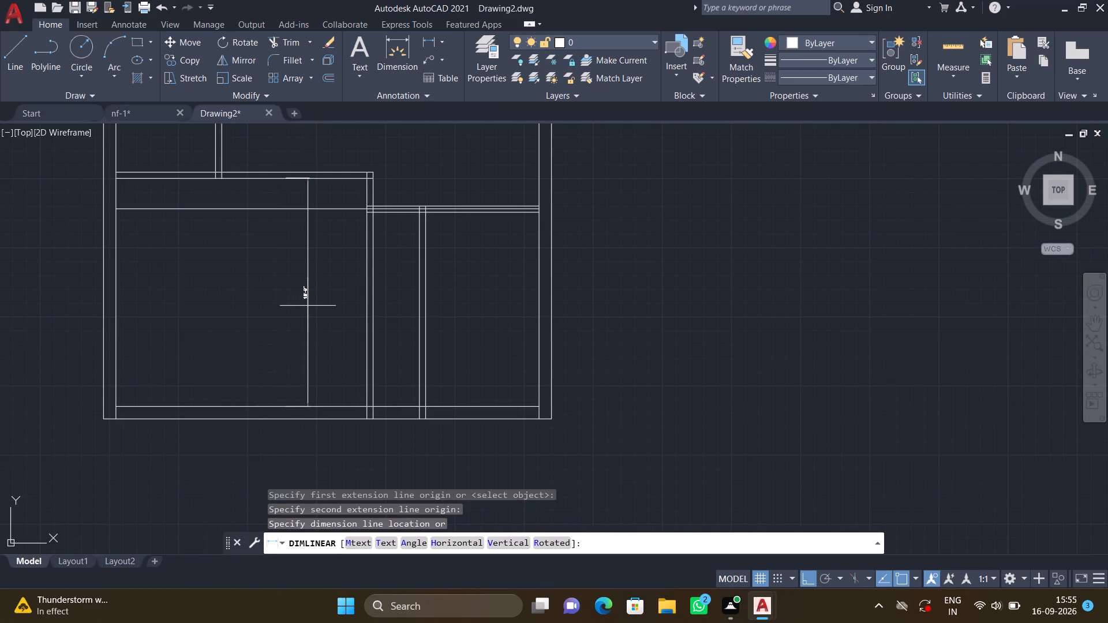
pyautogui.scroll(3, 309, 300)
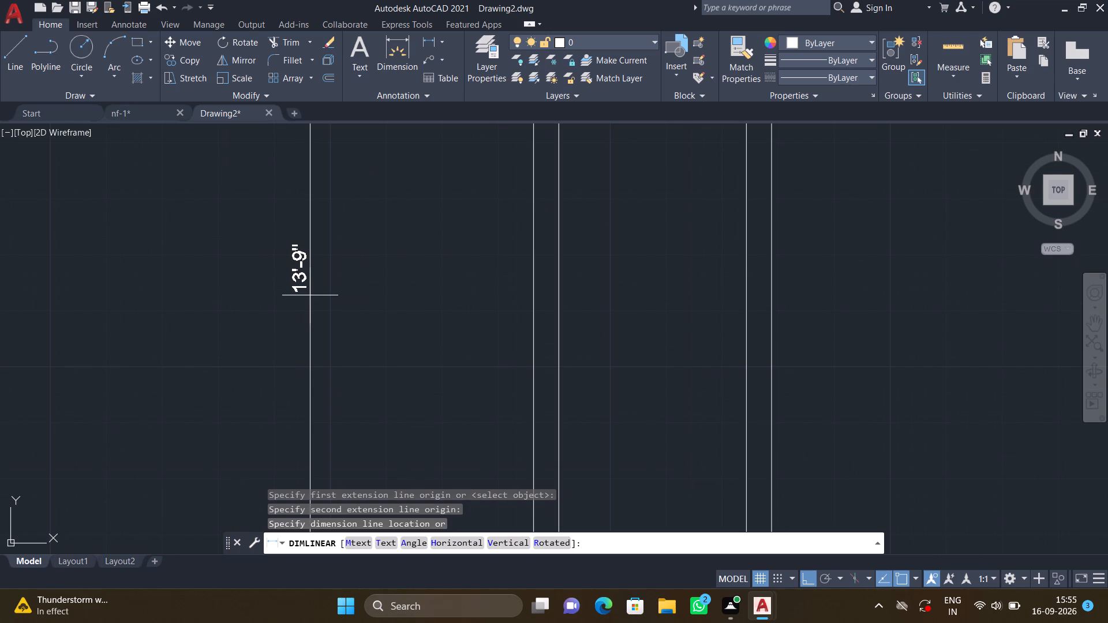
pyautogui.scroll(-4, 313, 288)
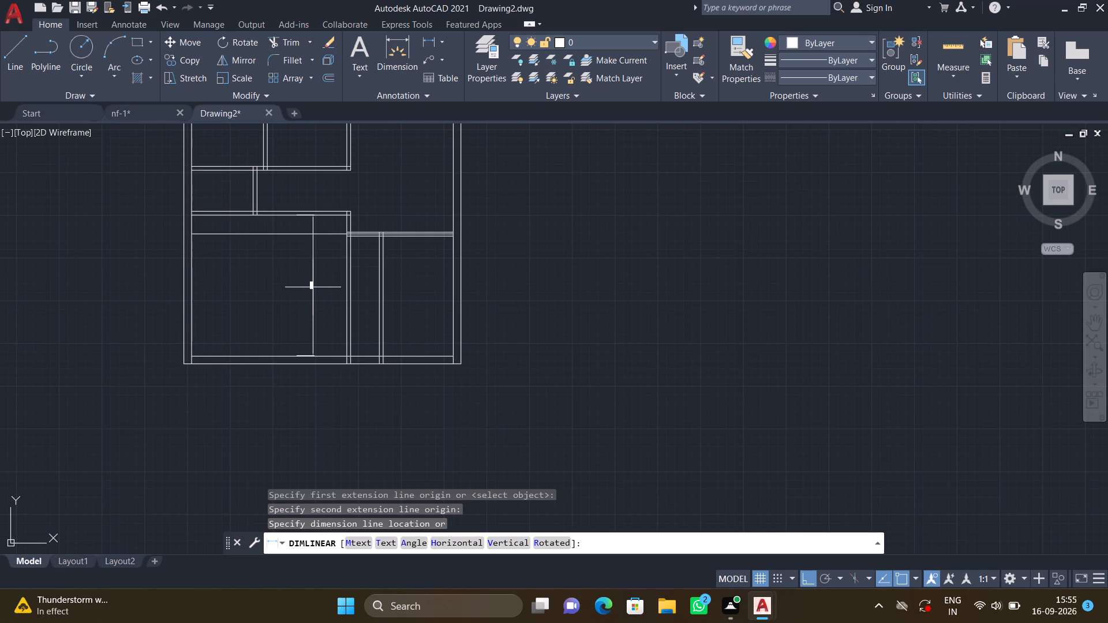
pyautogui.press('Escape')
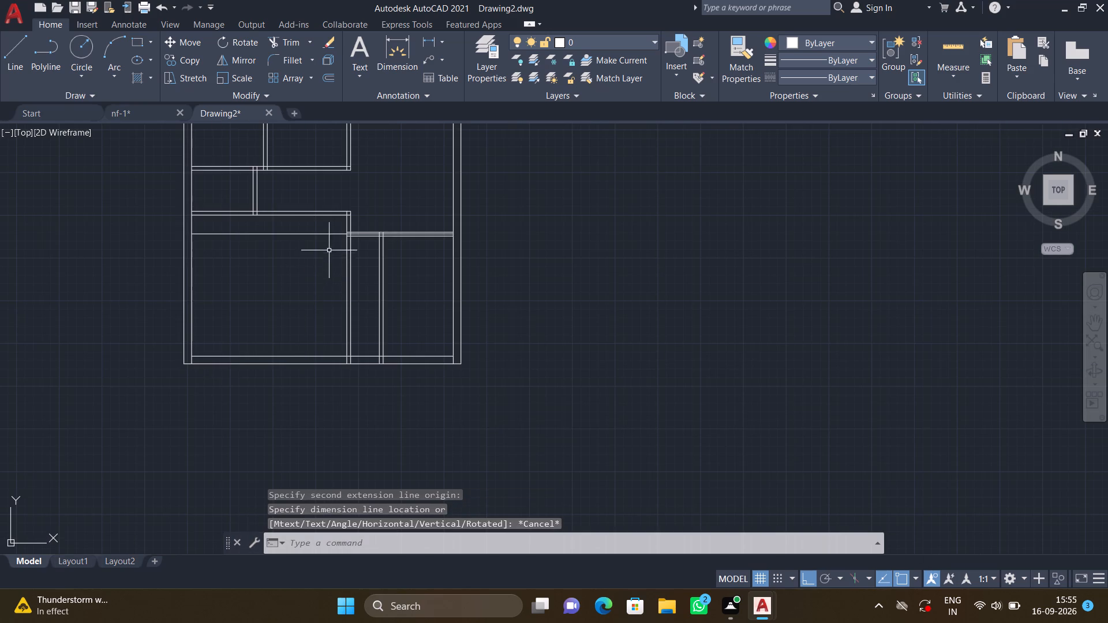
# Delete the long horizontal line crossing the lower-left room and running inside the lower-right room's horizontal partition.
pyautogui.scroll(3, 363, 227)
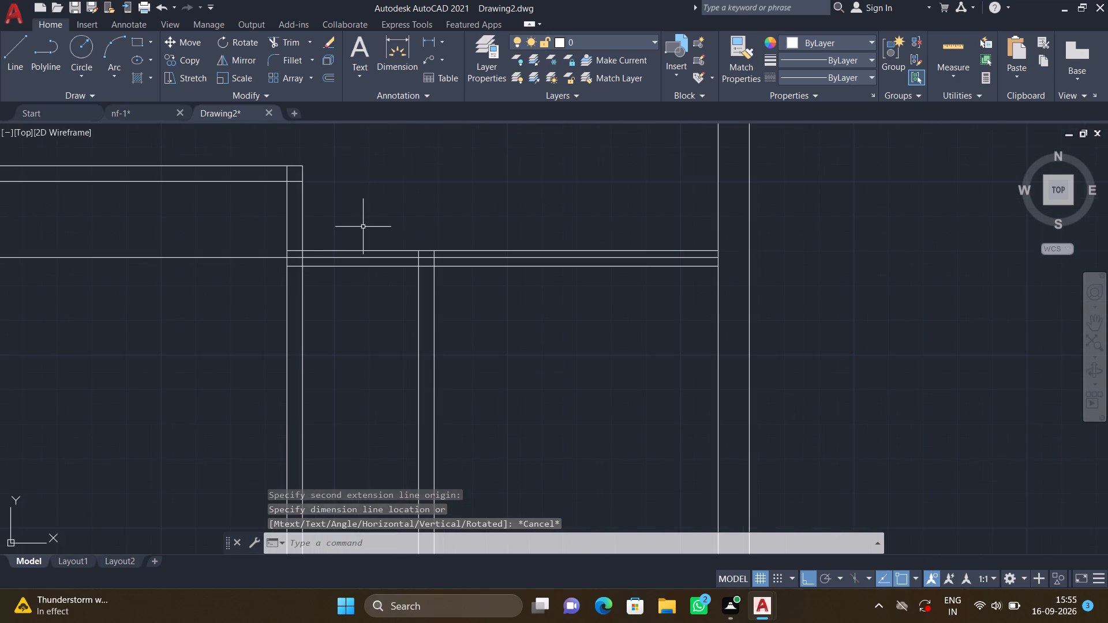
pyautogui.click(245, 256)
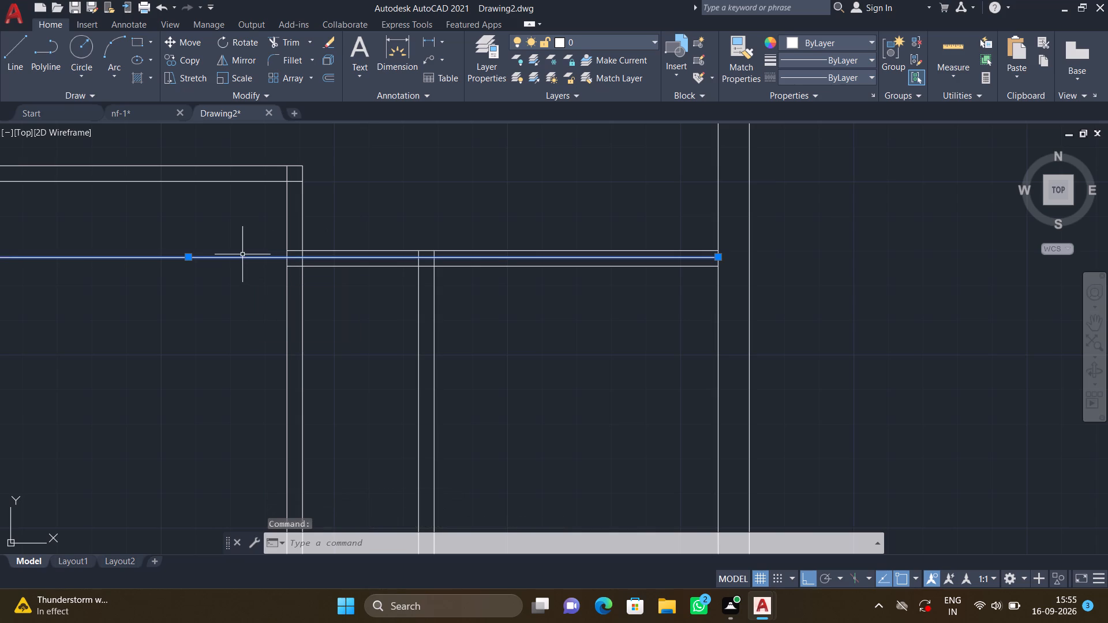
pyautogui.press('Delete')
# Measure from the upper line of the lower-right room's horizontal partition to the bottom exterior wall's inner line with an unplaced linear dimension.
pyautogui.scroll(-2, 249, 254)
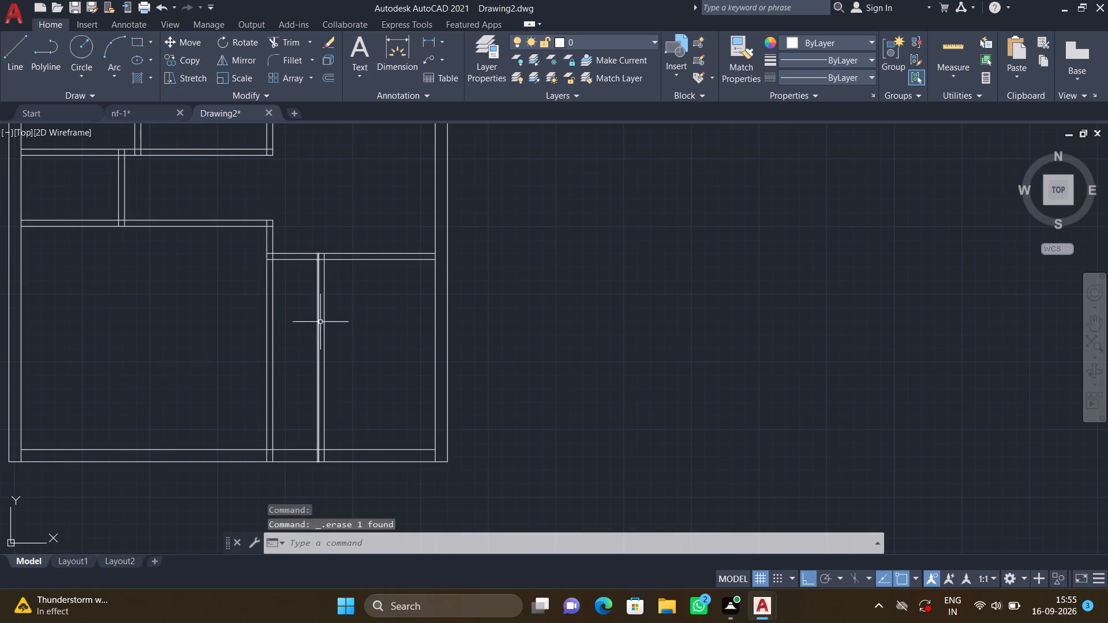
pyautogui.click(444, 40)
pyautogui.click(454, 64)
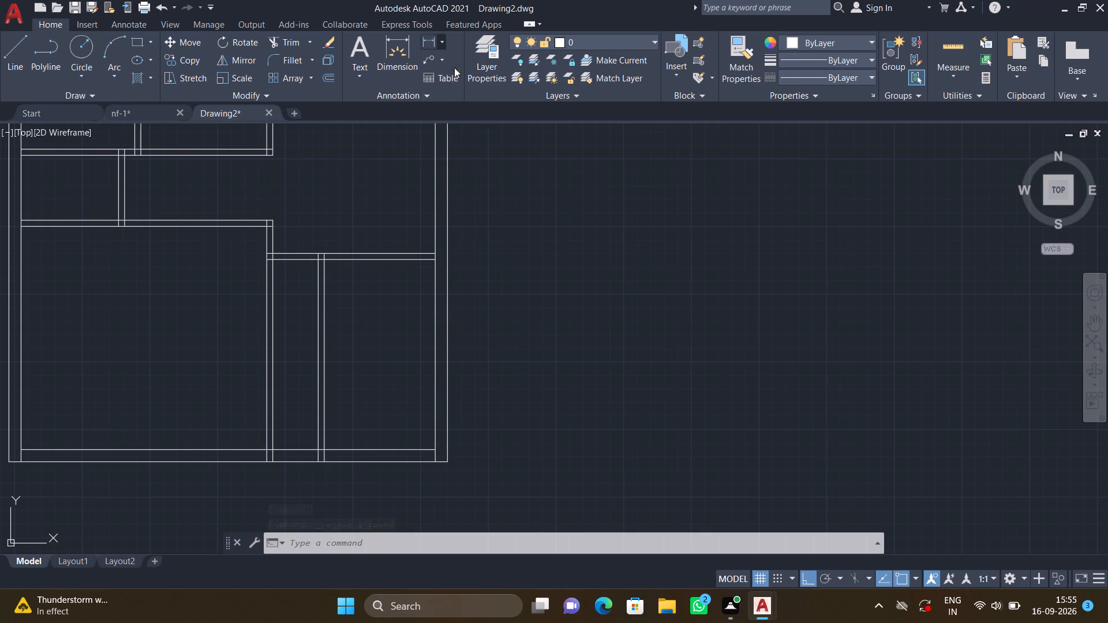
pyautogui.click(371, 253)
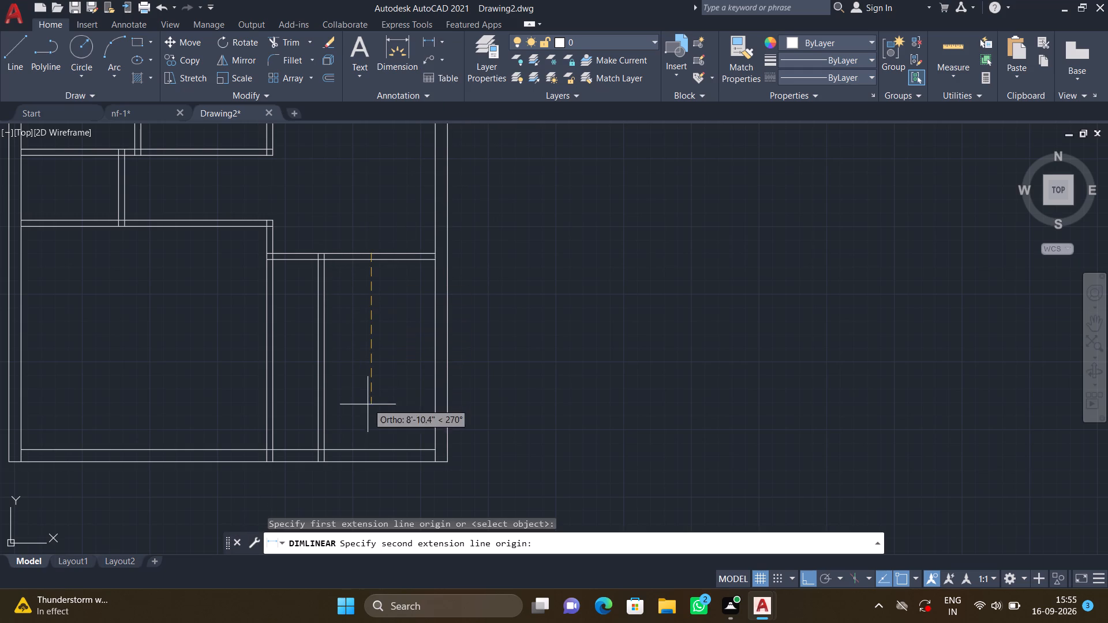
pyautogui.click(372, 448)
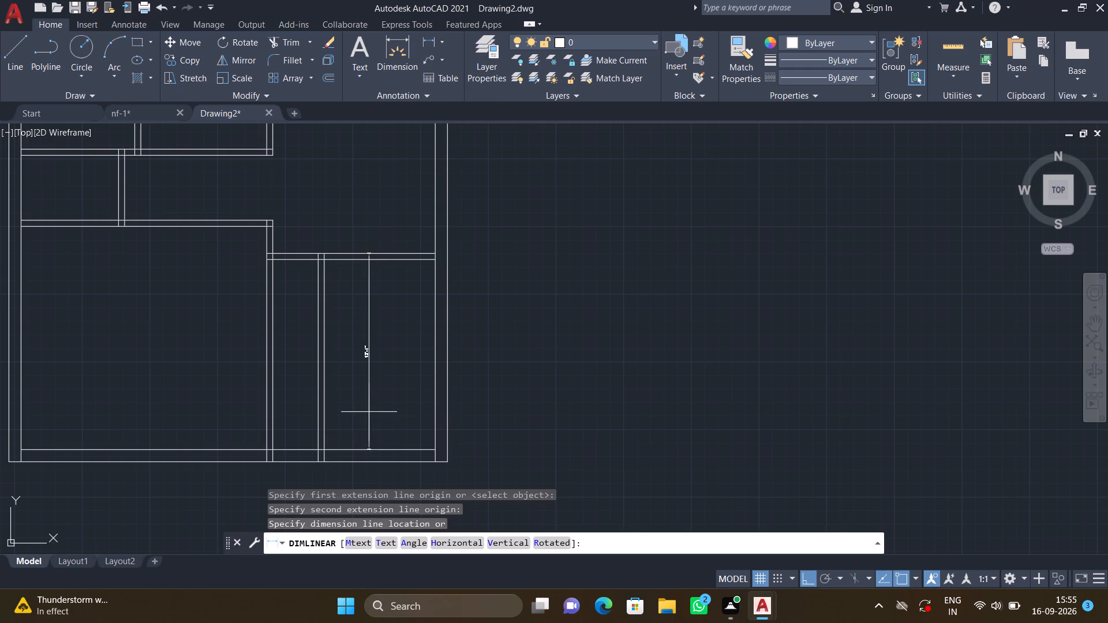
pyautogui.scroll(2, 375, 333)
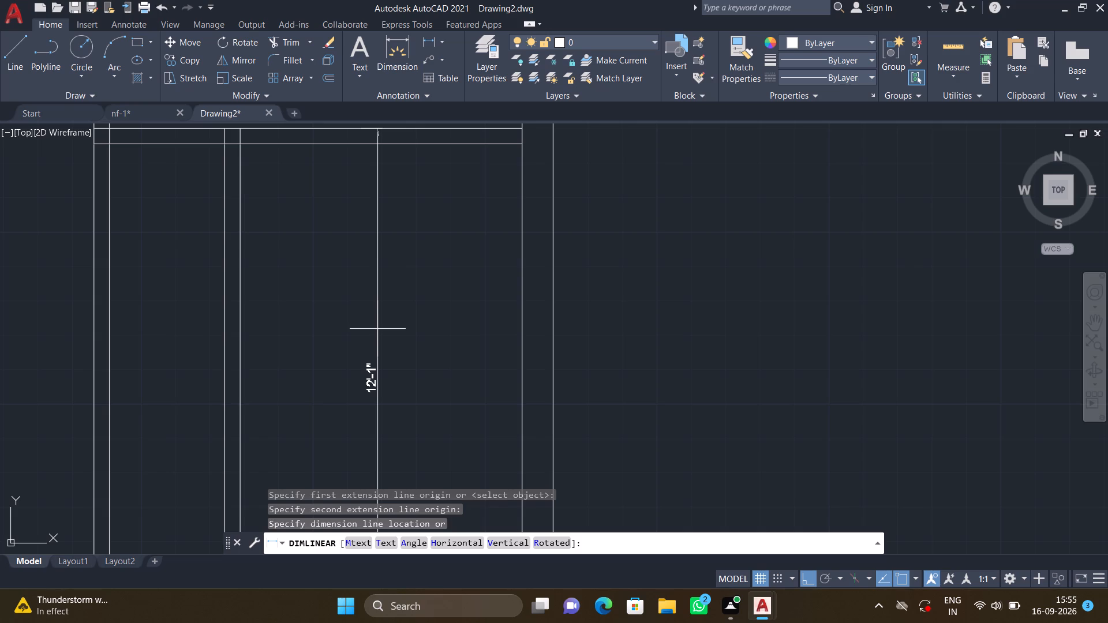
pyautogui.press('Escape')
# Trim both lines of the lower-left room's right partition between the horizontal partition and the bottom exterior wall's inner line.
pyautogui.scroll(-2, 384, 301)
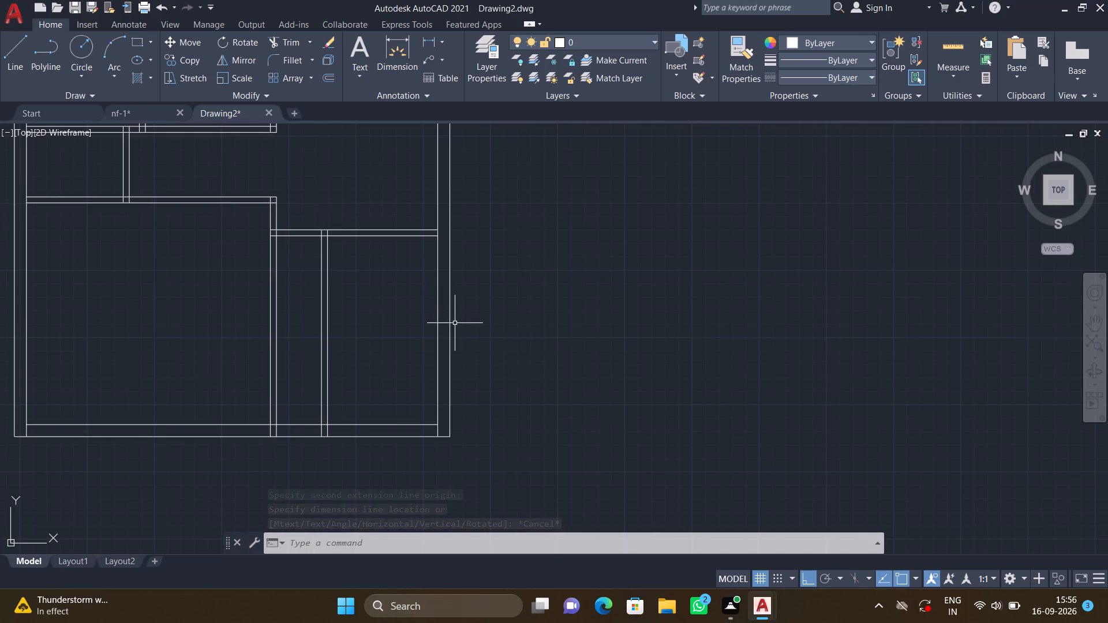
pyautogui.moveTo(372, 305); pyautogui.dragTo(439, 250, button='middle')
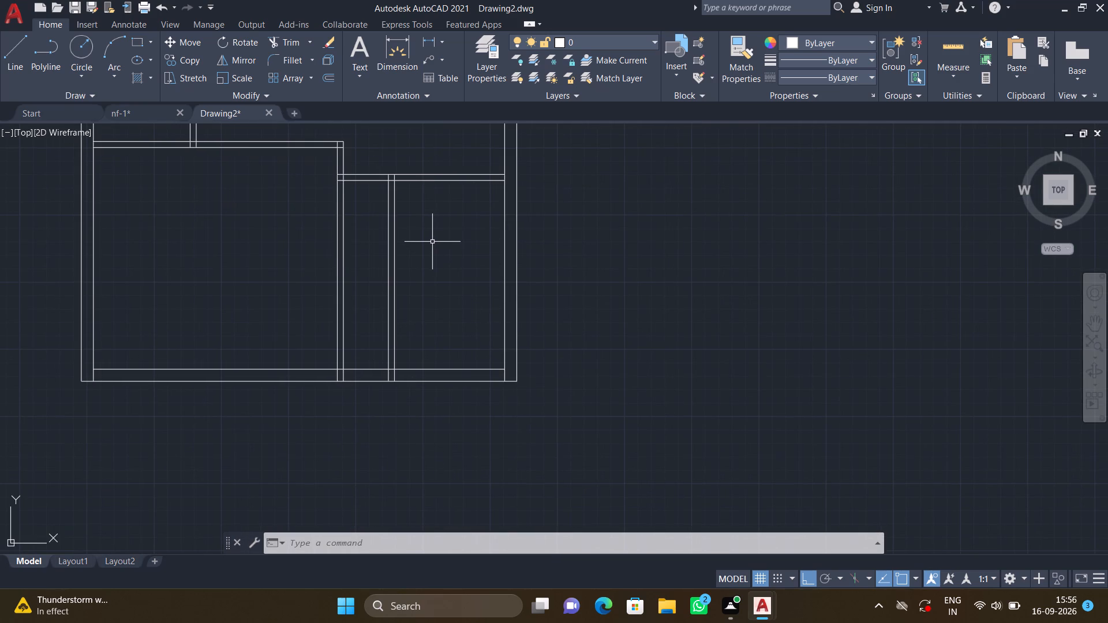
pyautogui.moveTo(382, 341); pyautogui.dragTo(469, 298, button='middle')
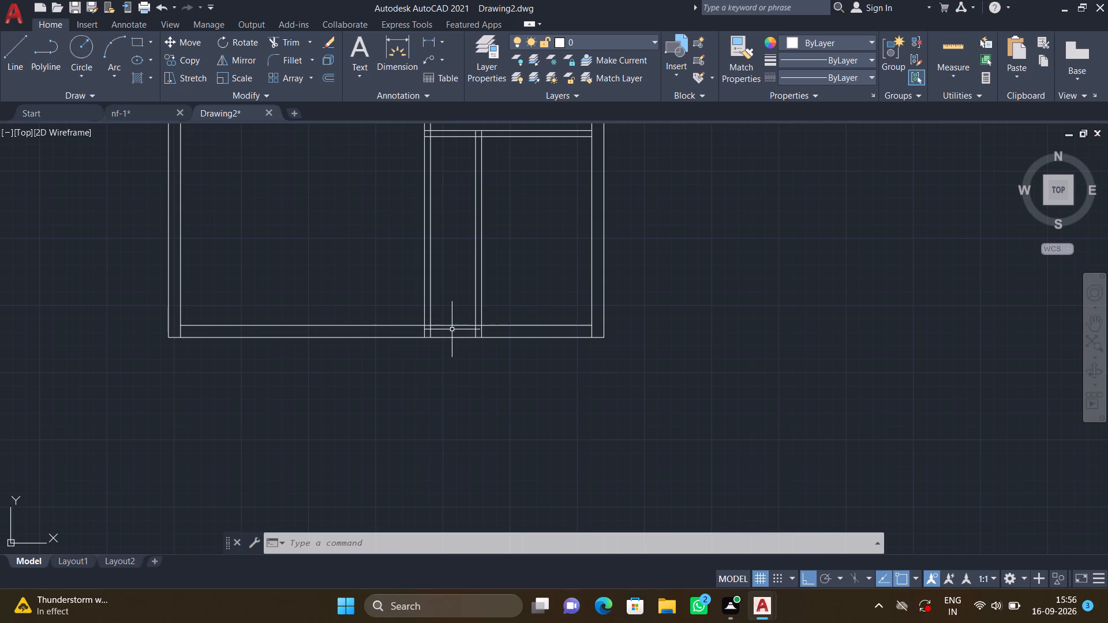
pyautogui.scroll(1, 465, 324)
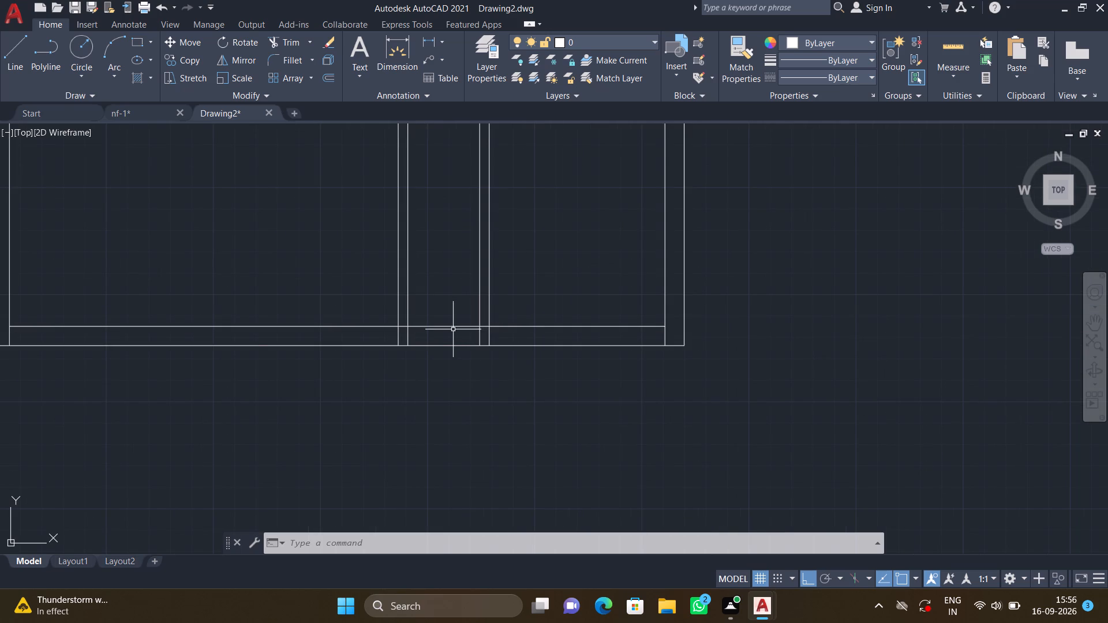
pyautogui.scroll(-4, 434, 323)
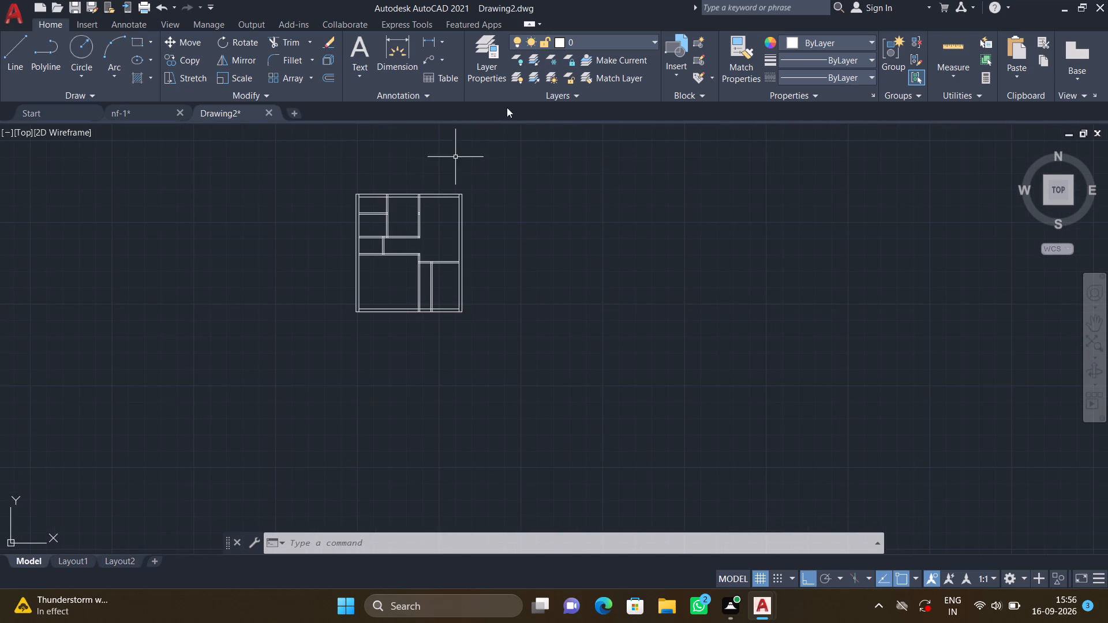
pyautogui.scroll(2, 438, 280)
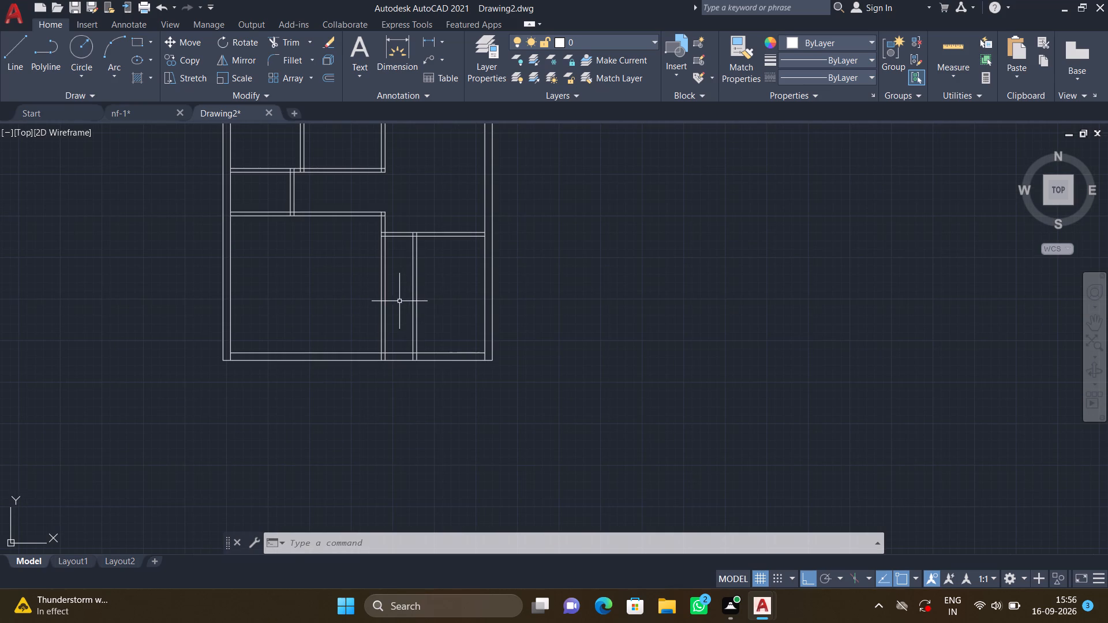
pyautogui.write('tr')
pyautogui.press('Return')
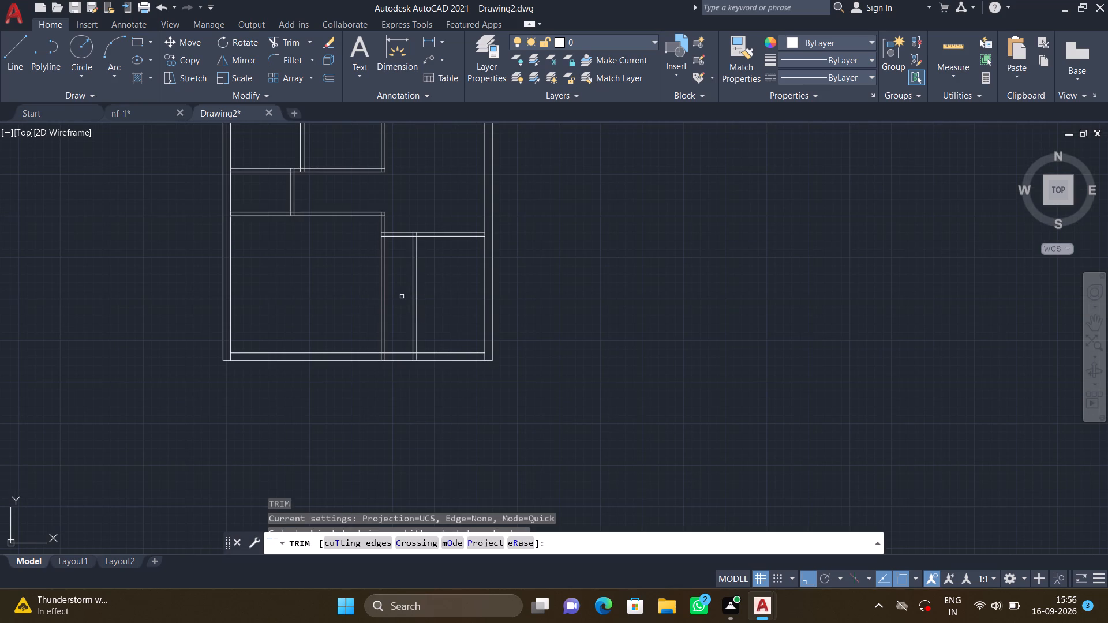
pyautogui.click(393, 271)
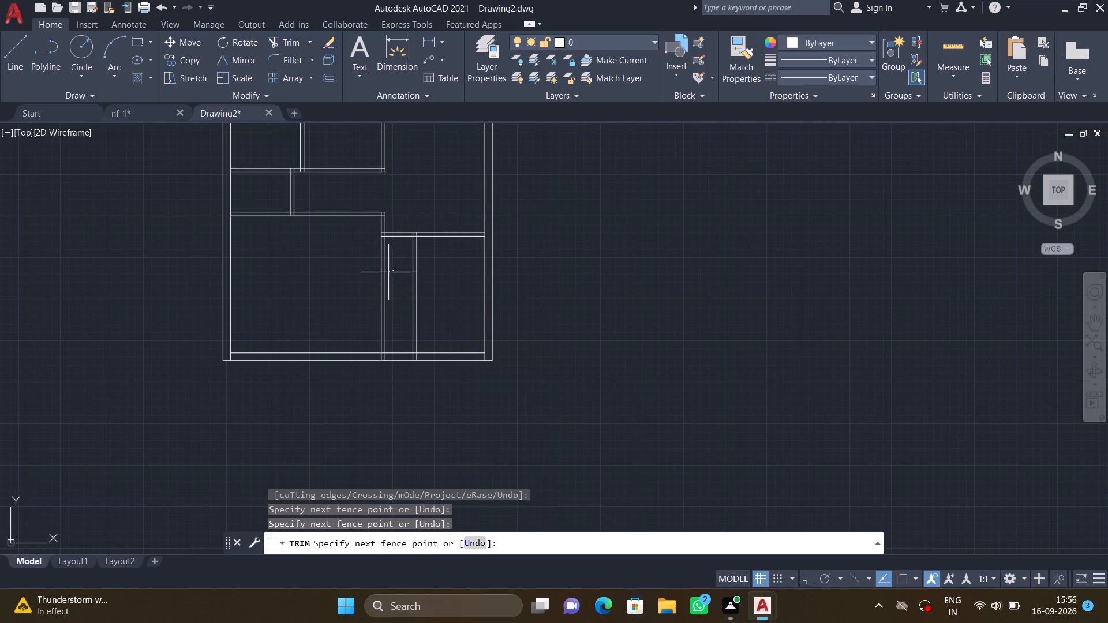
pyautogui.click(345, 254)
pyautogui.press('Return')
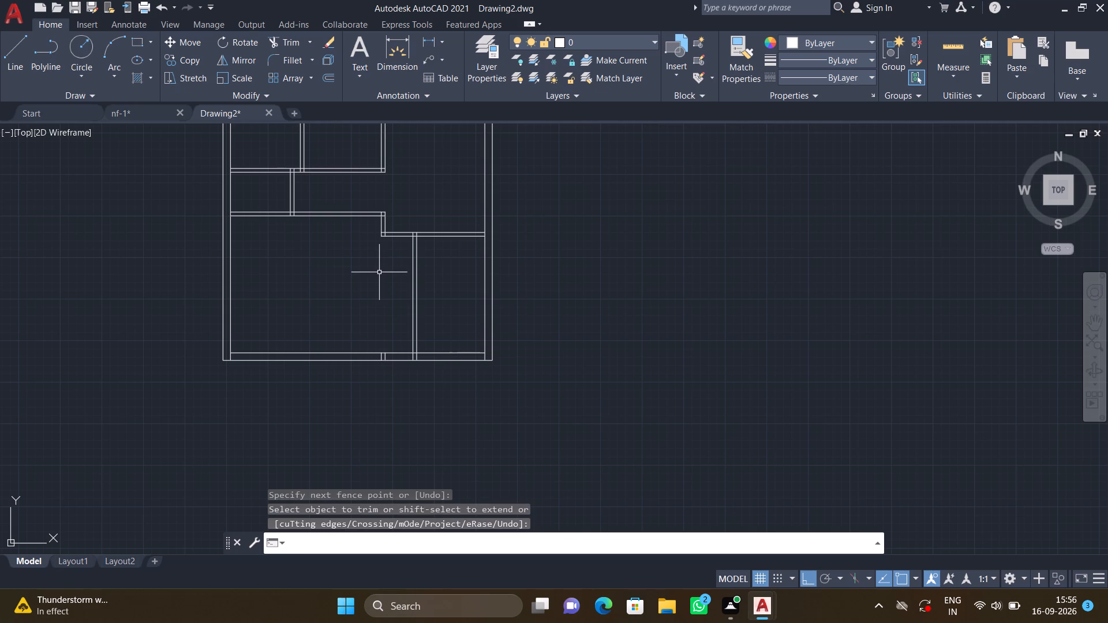
# Offset the left line of the remaining lower vertical partition 8'6" to the left, into the lower-left room.
pyautogui.scroll(1, 379, 271)
pyautogui.moveTo(403, 289); pyautogui.dragTo(484, 231, button='middle')
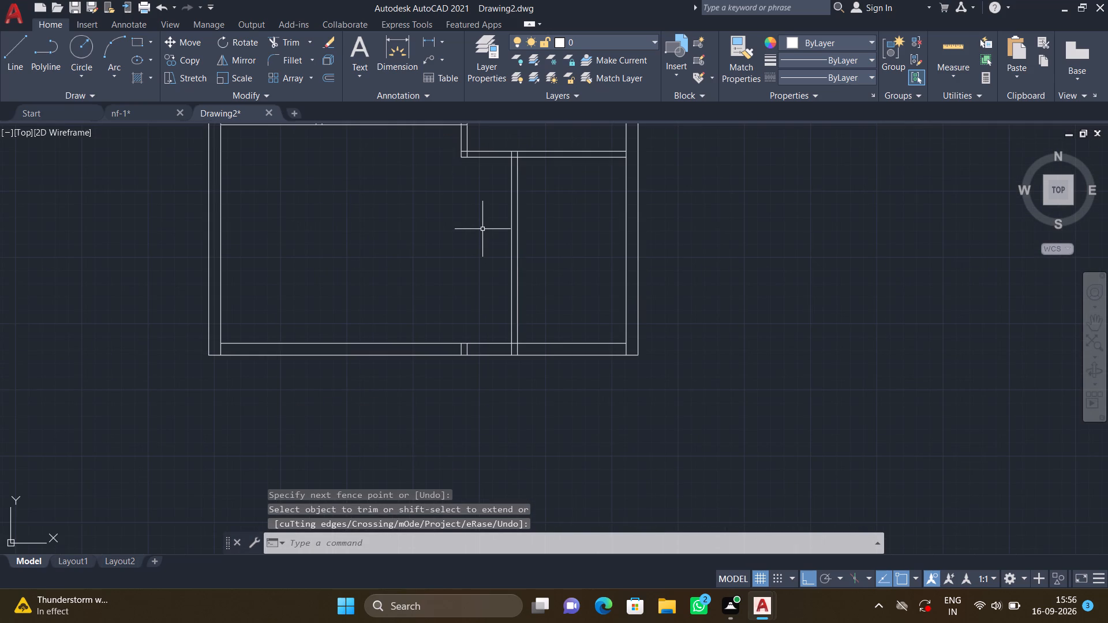
pyautogui.press('o')
pyautogui.press('Return')
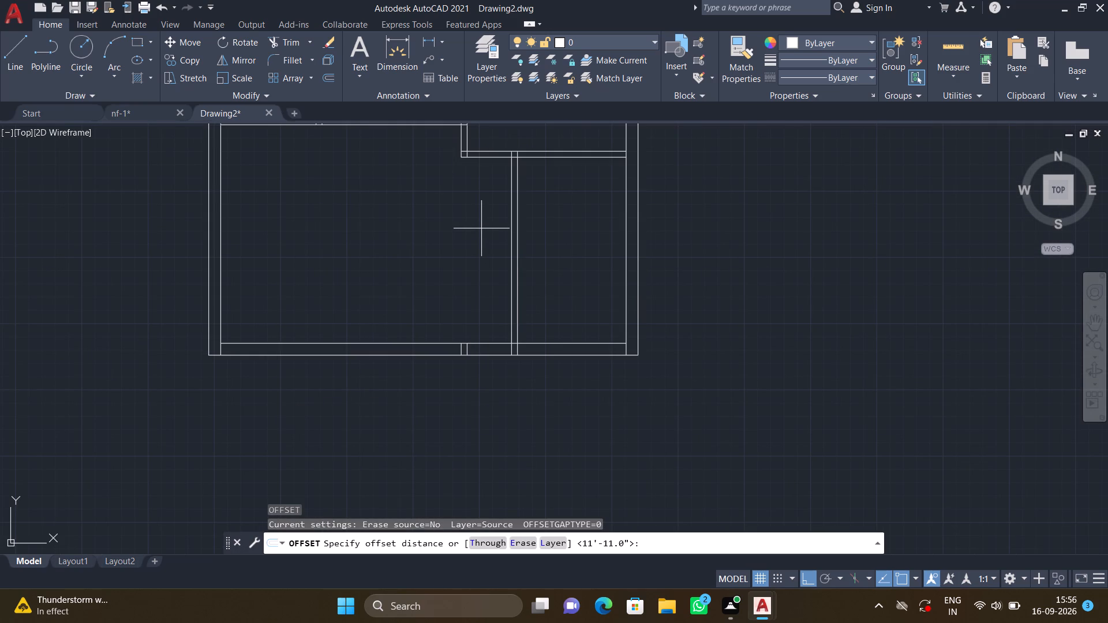
pyautogui.write("8'")
pyautogui.press('6')
pyautogui.hotkey('shift', '"')
pyautogui.press('Return')
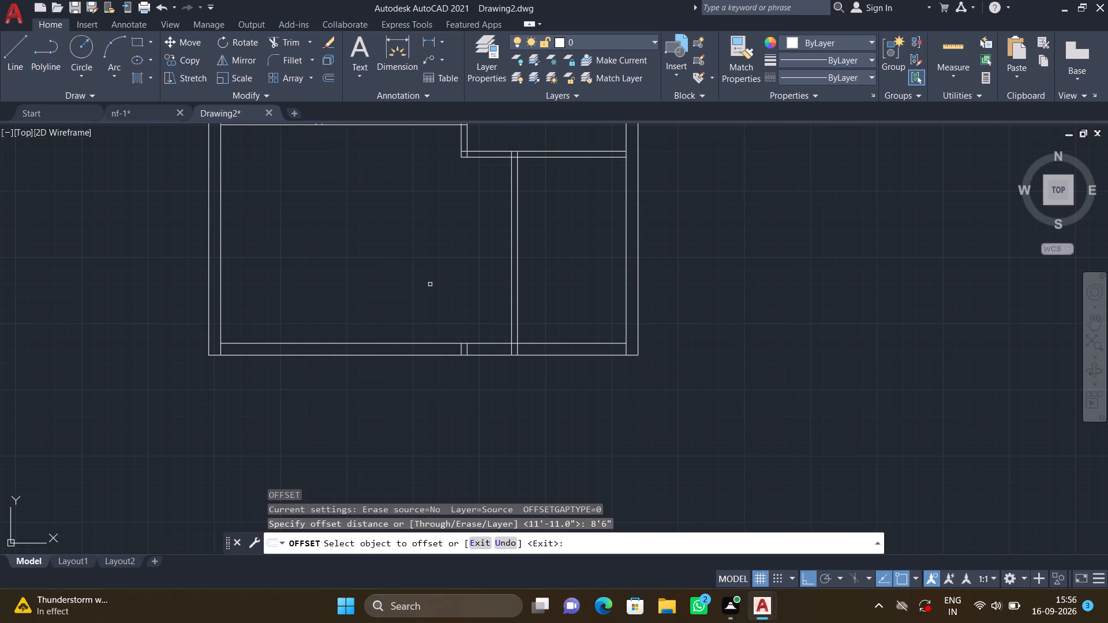
pyautogui.click(512, 263)
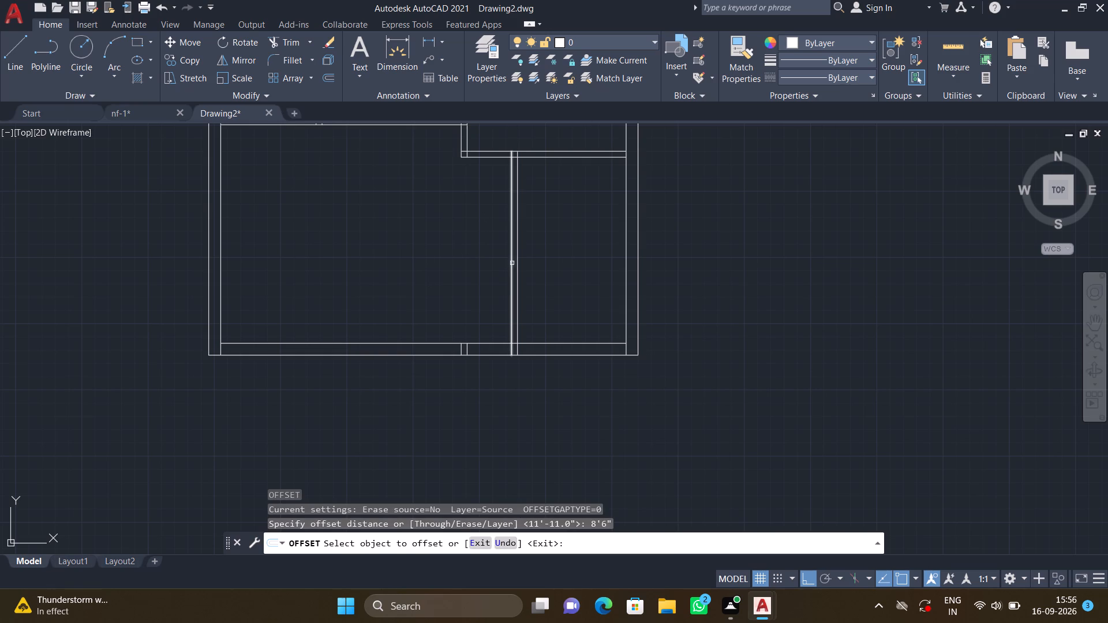
pyautogui.click(443, 256)
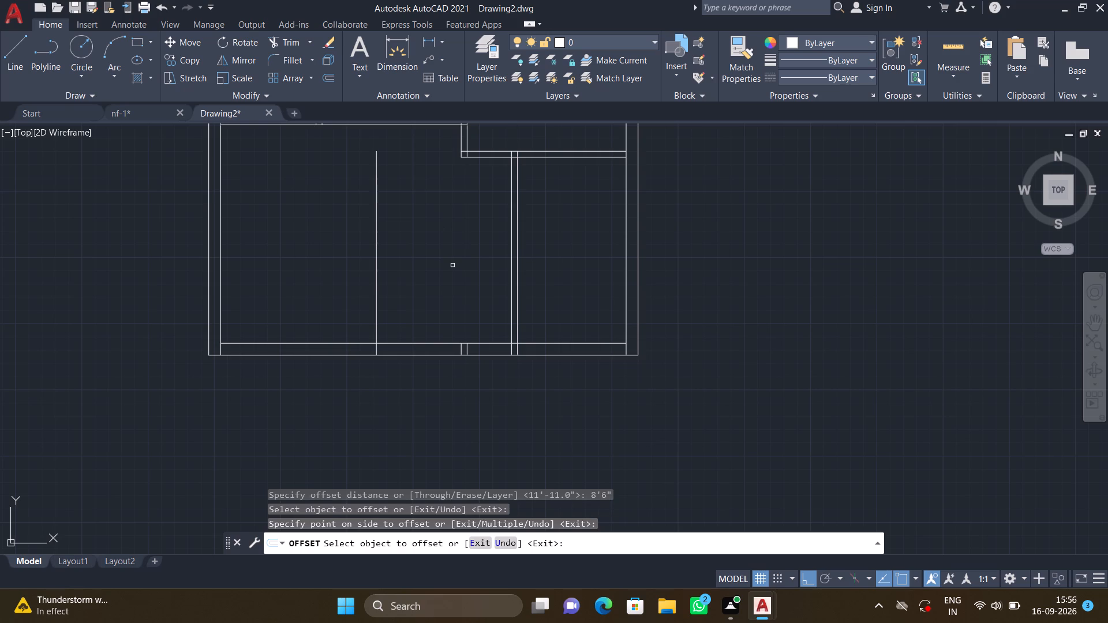
pyautogui.press('Return')
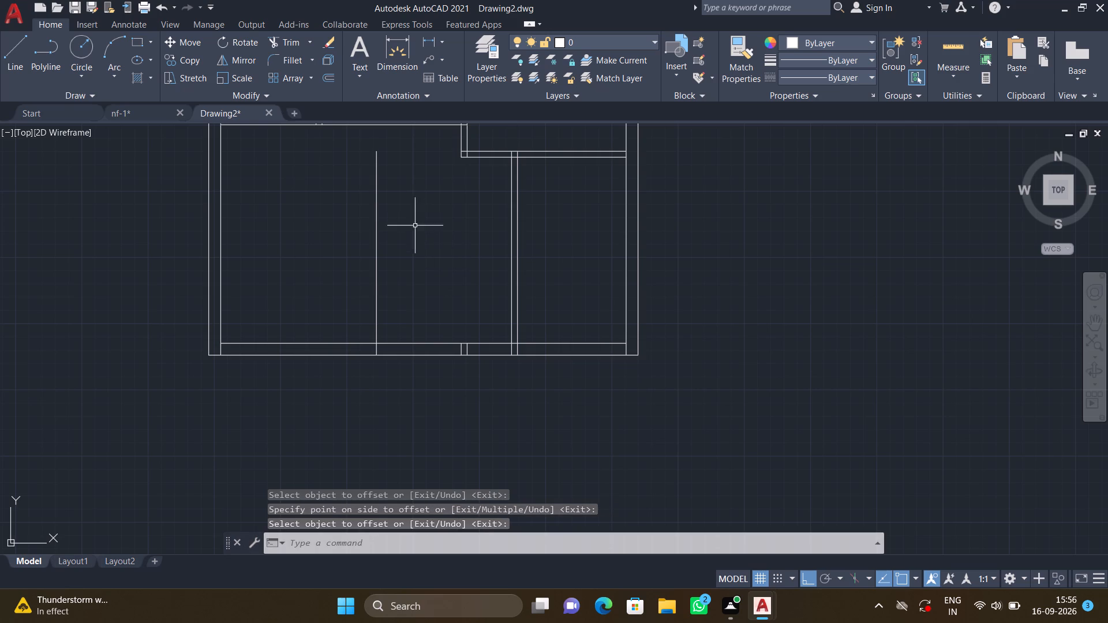
# Check the lower-left room's width and height with the Quick measure tool.
pyautogui.scroll(-1, 417, 229)
pyautogui.moveTo(417, 234); pyautogui.dragTo(440, 224, button='middle')
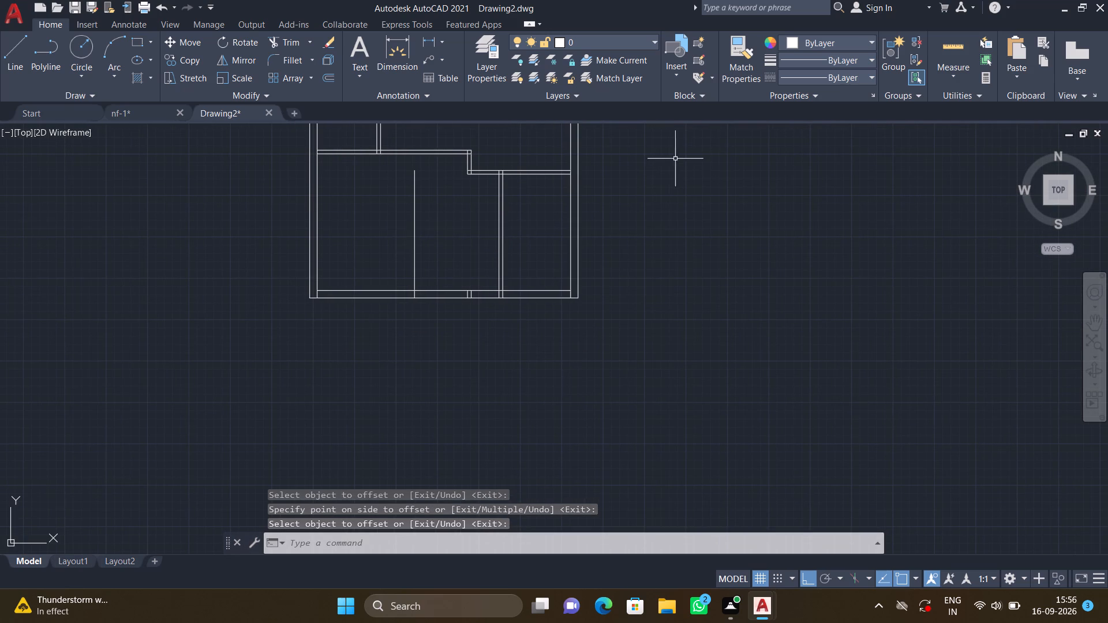
pyautogui.click(950, 64)
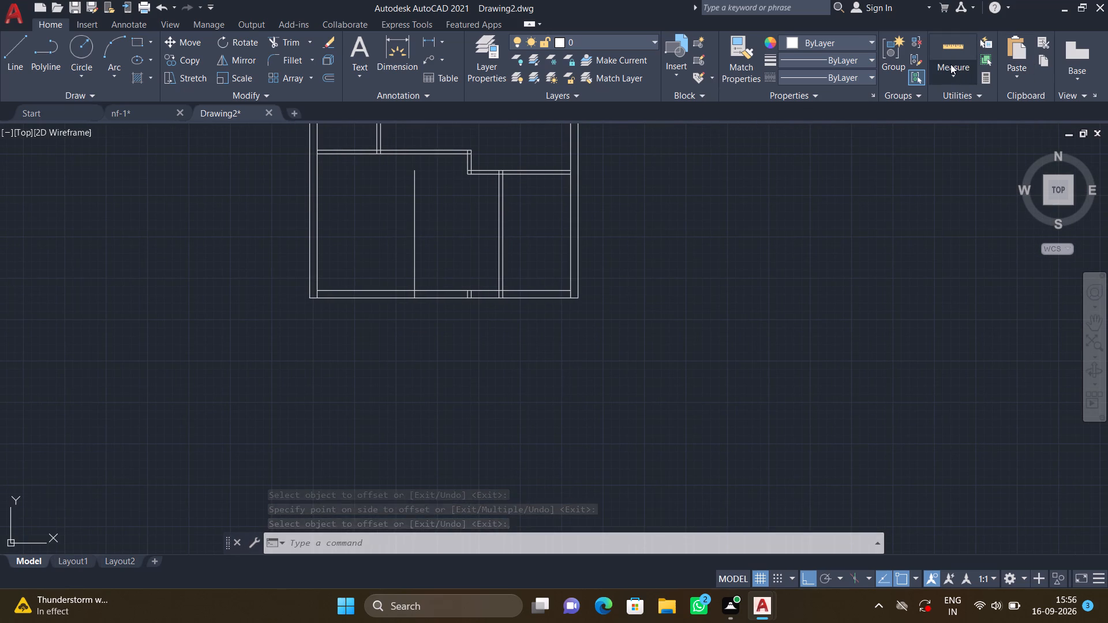
pyautogui.click(946, 106)
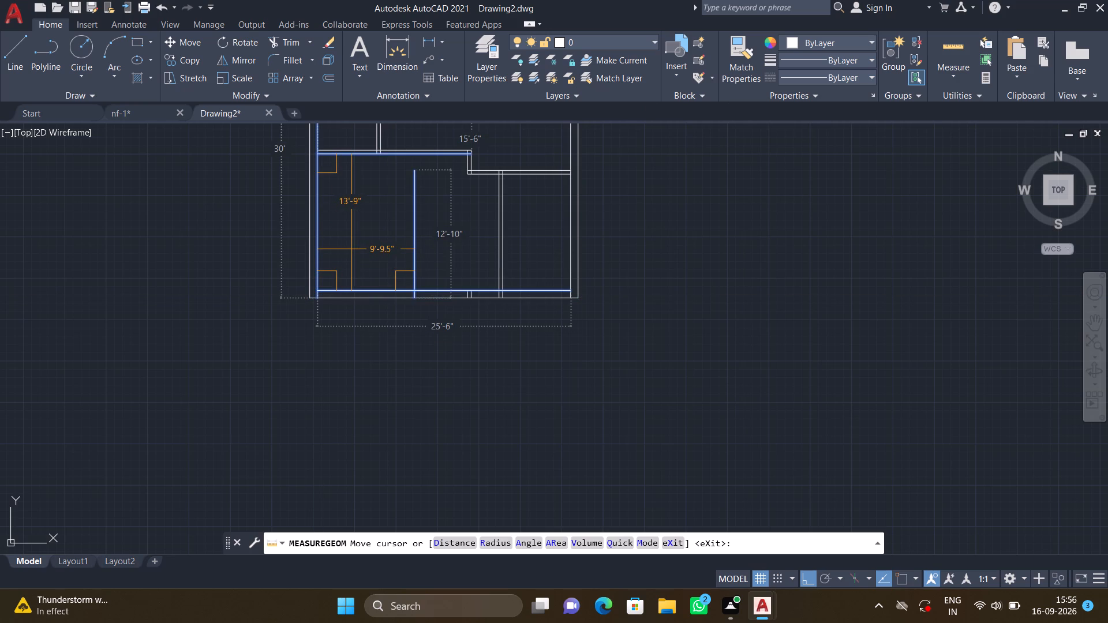
pyautogui.press('Escape')
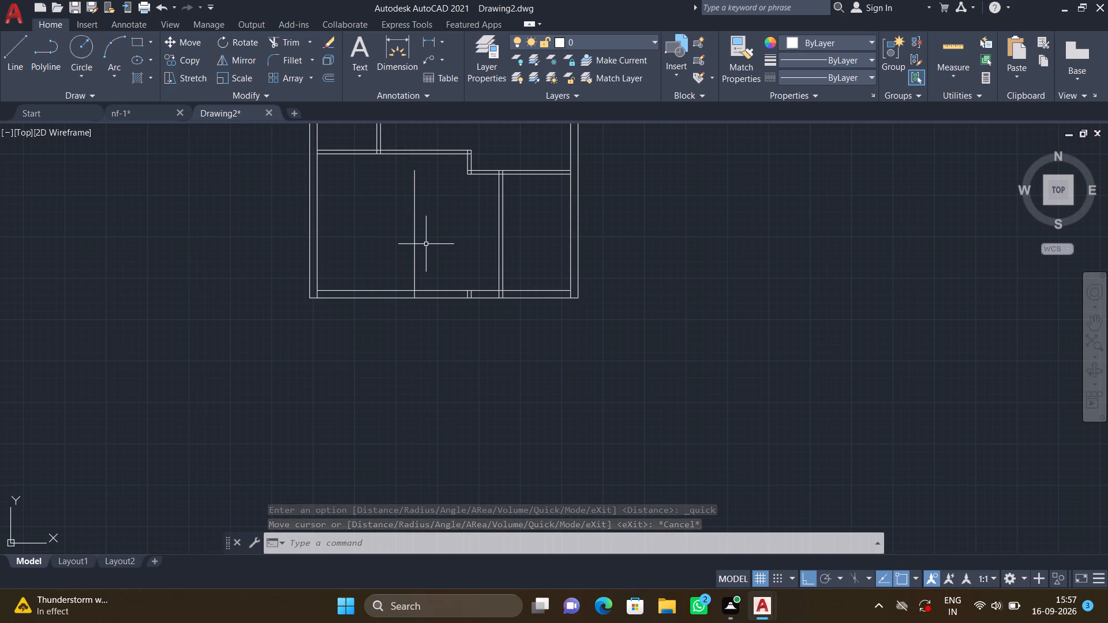
# Offset the new vertical line in the lower-left room 4.5" to the right to form the partition's thickness.
pyautogui.scroll(1, 425, 243)
pyautogui.press('o')
pyautogui.press('Return')
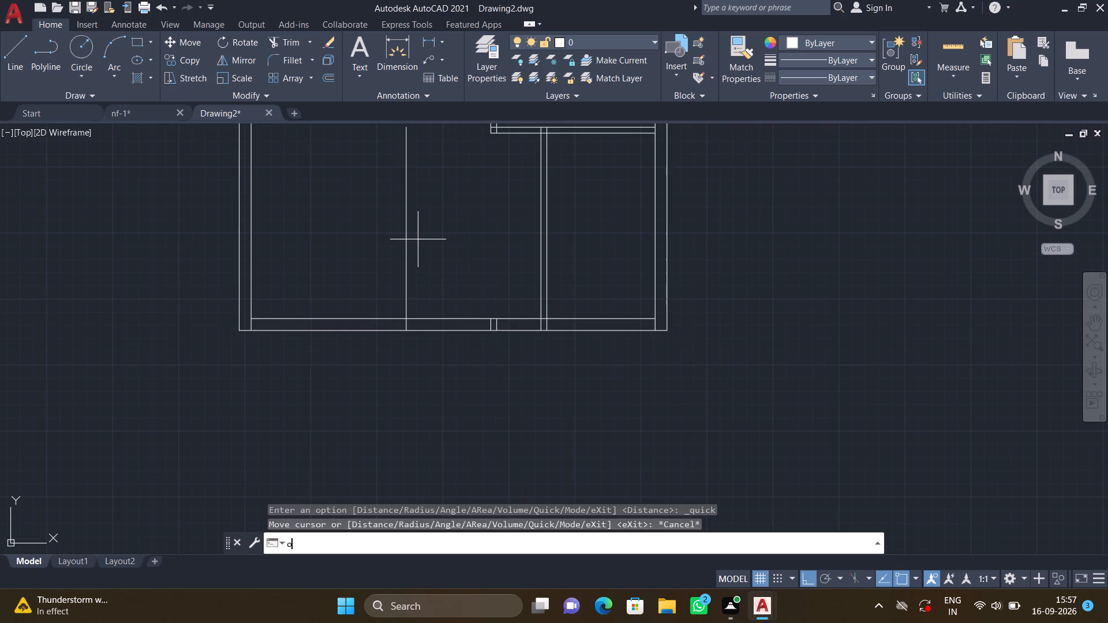
pyautogui.write('4.5"')
pyautogui.press('Return')
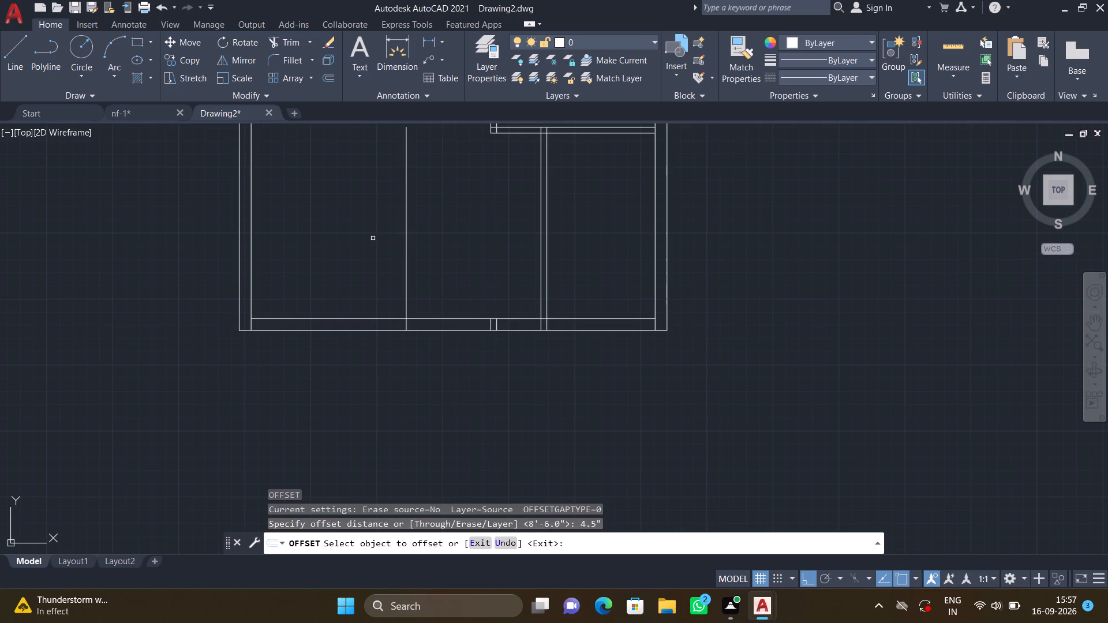
pyautogui.click(407, 241)
pyautogui.click(430, 238)
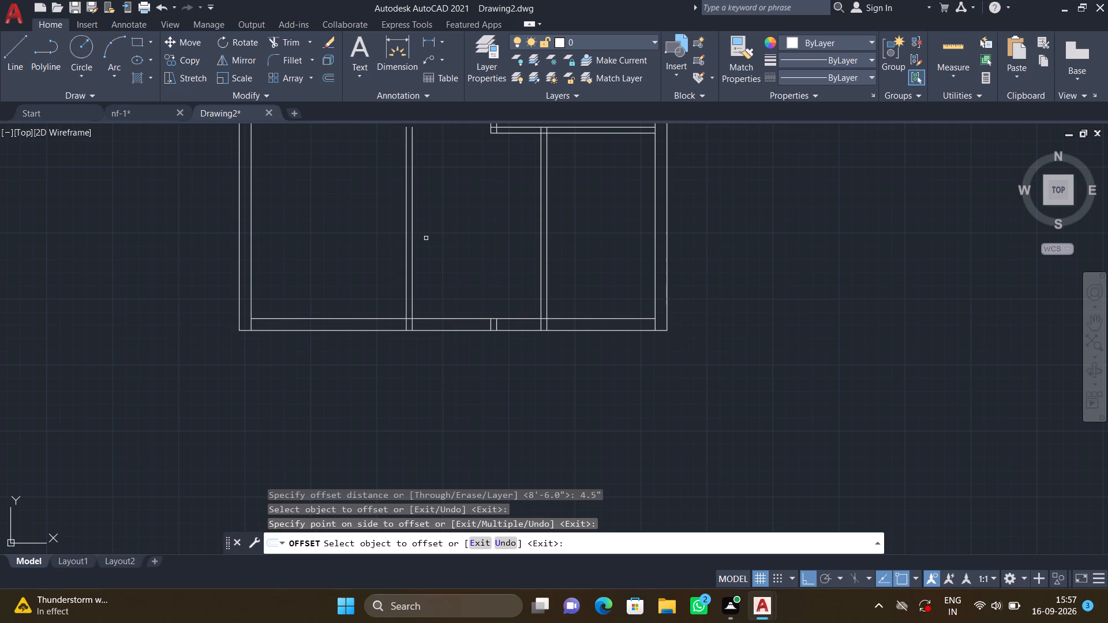
pyautogui.press('Return')
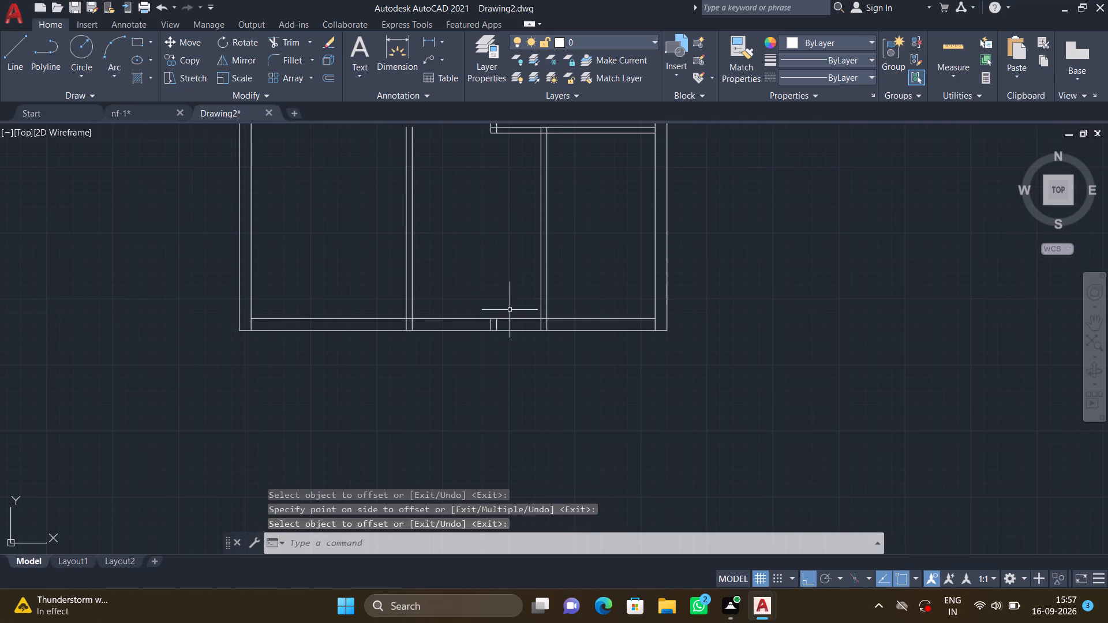
# Delete the two short leftover vertical lines inside the bottom exterior wall between the two lower partitions.
pyautogui.scroll(1, 509, 310)
pyautogui.click(478, 326)
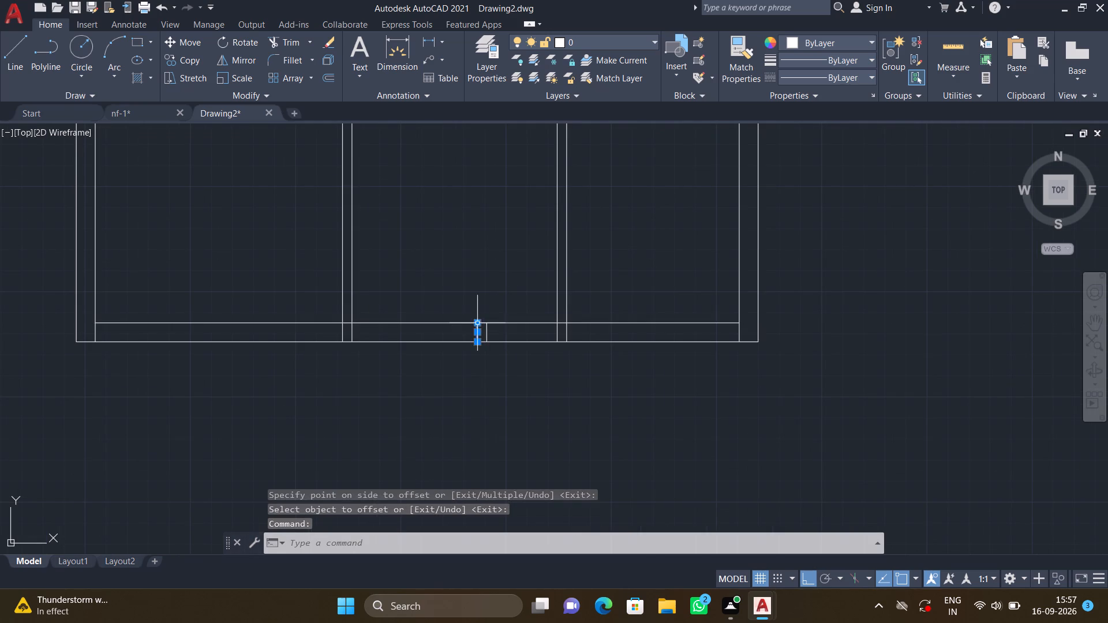
pyautogui.click(487, 328)
pyautogui.press('Delete')
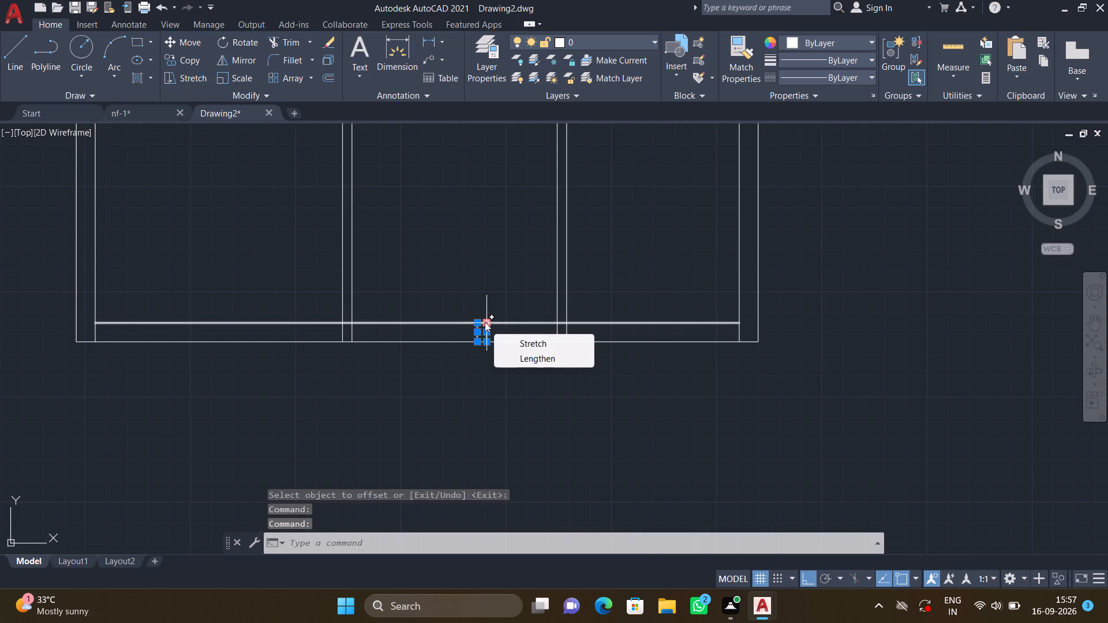
pyautogui.press('Escape')
pyautogui.press('Delete')
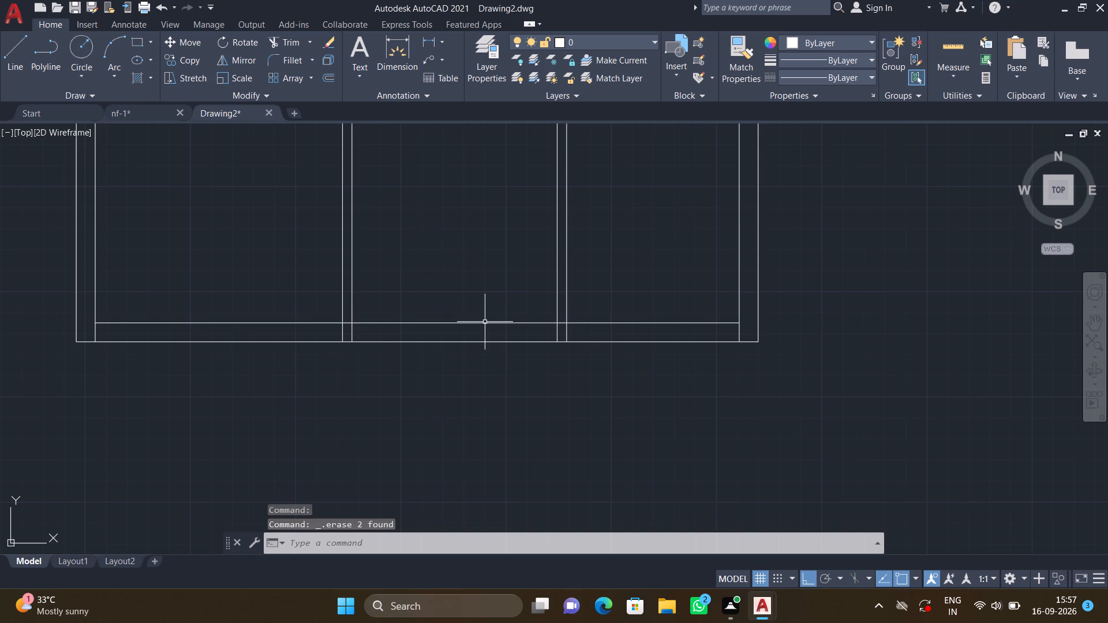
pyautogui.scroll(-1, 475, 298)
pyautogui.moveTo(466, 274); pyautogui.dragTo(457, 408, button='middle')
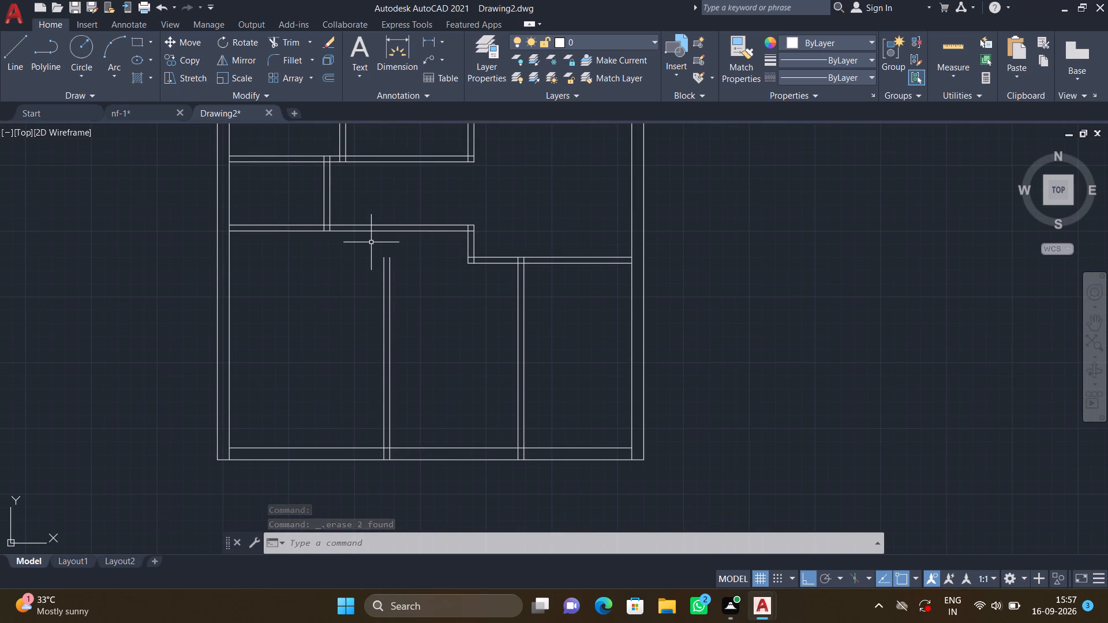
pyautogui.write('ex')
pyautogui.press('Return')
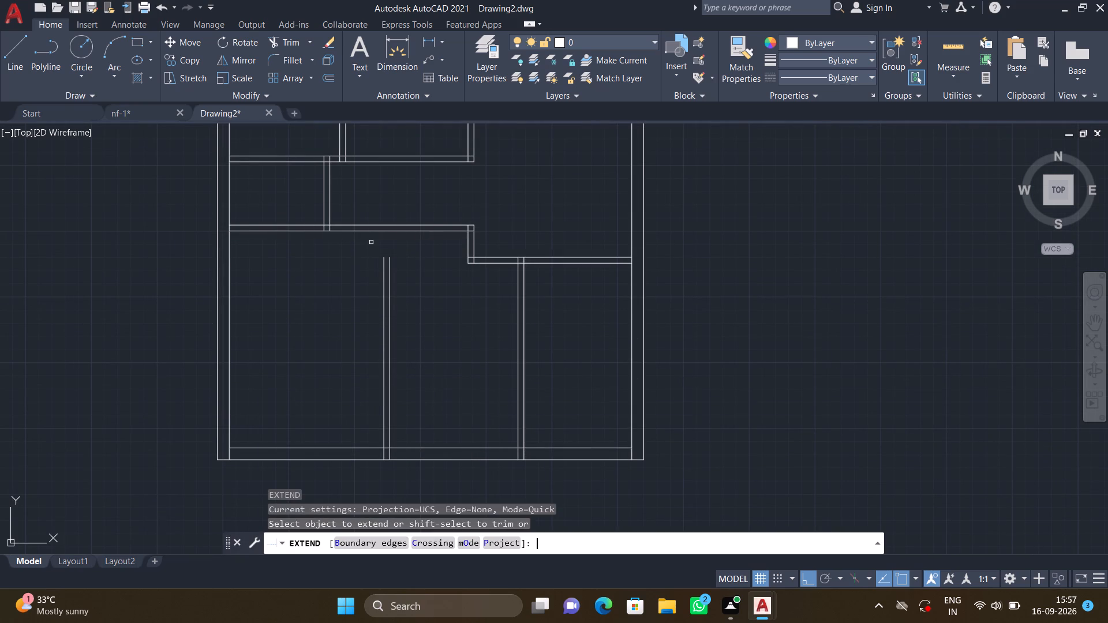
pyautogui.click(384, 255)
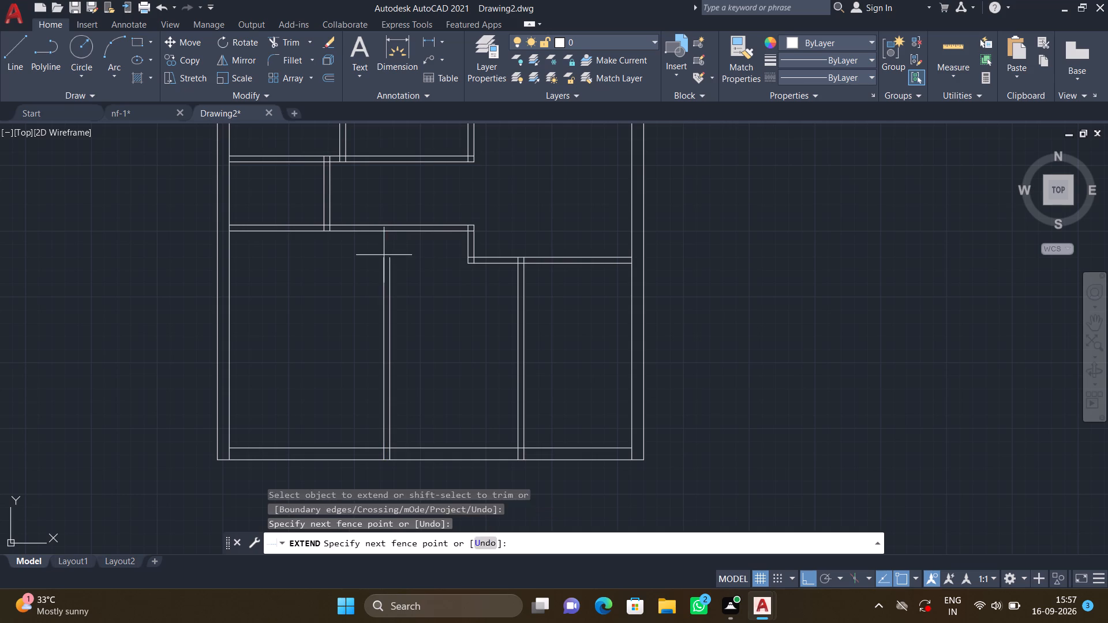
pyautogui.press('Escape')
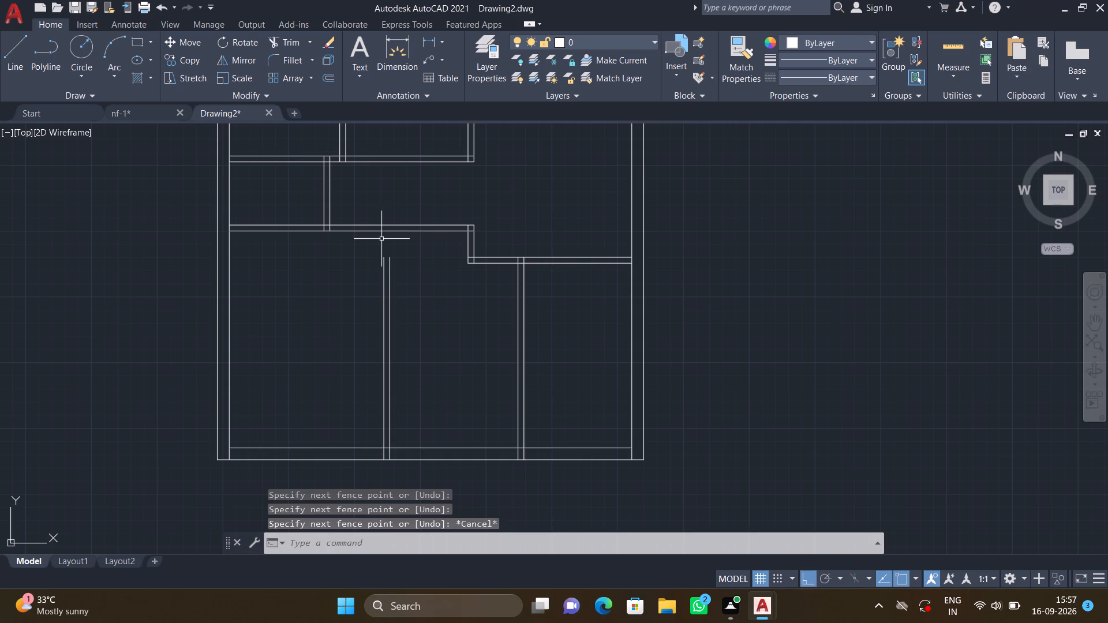
# Extend both lines of the new vertical partition up to the upper line of the horizontal partition above it.
pyautogui.scroll(1, 381, 239)
pyautogui.write('ex')
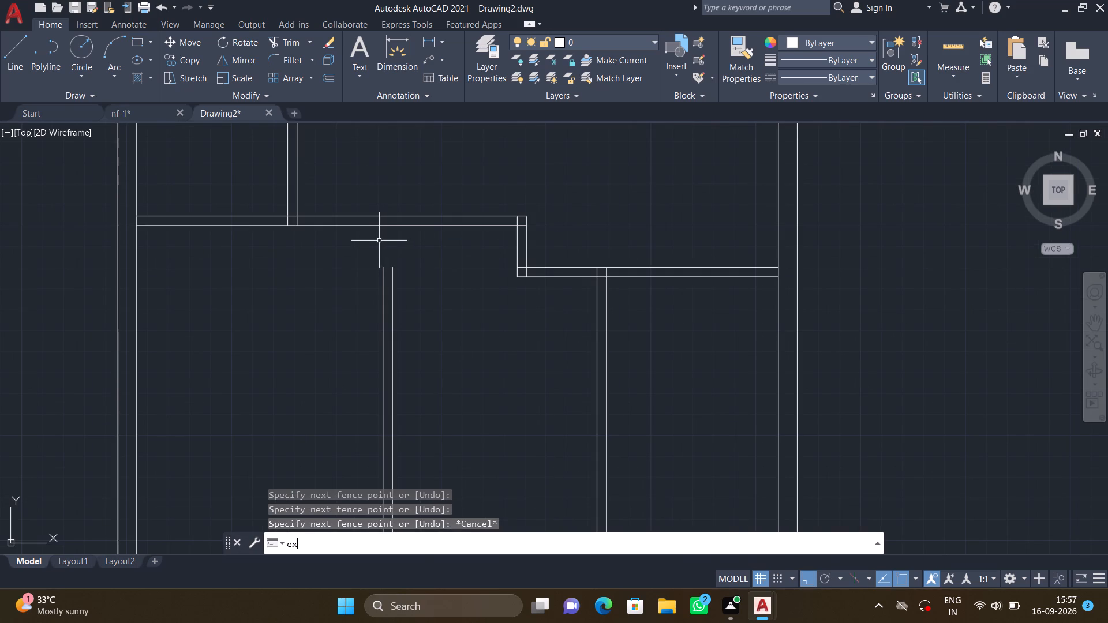
pyautogui.press('Return')
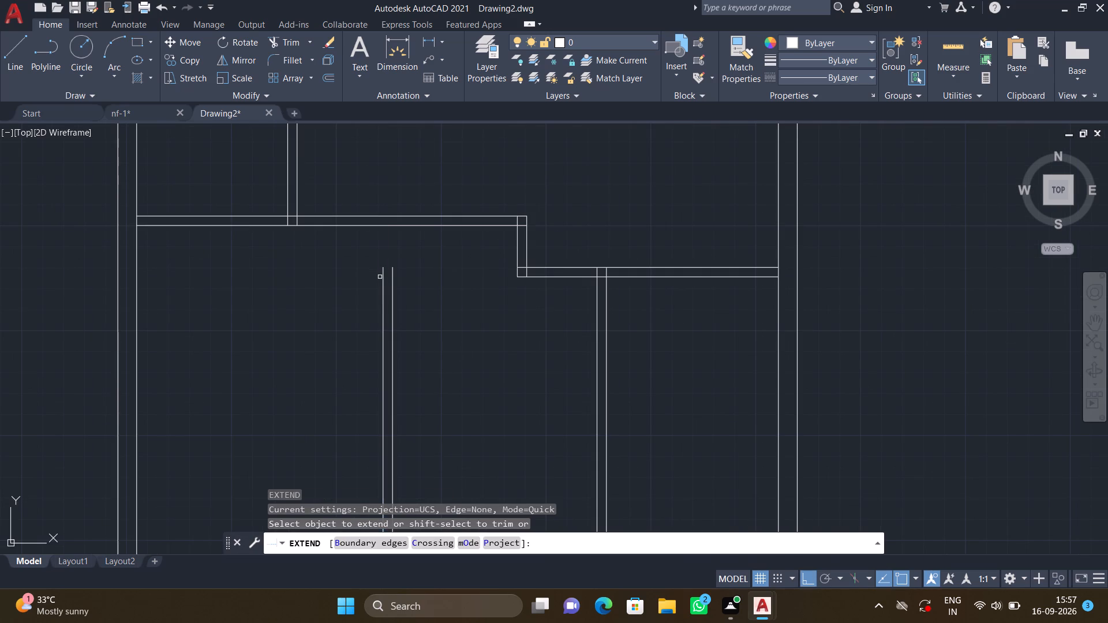
pyautogui.click(381, 278)
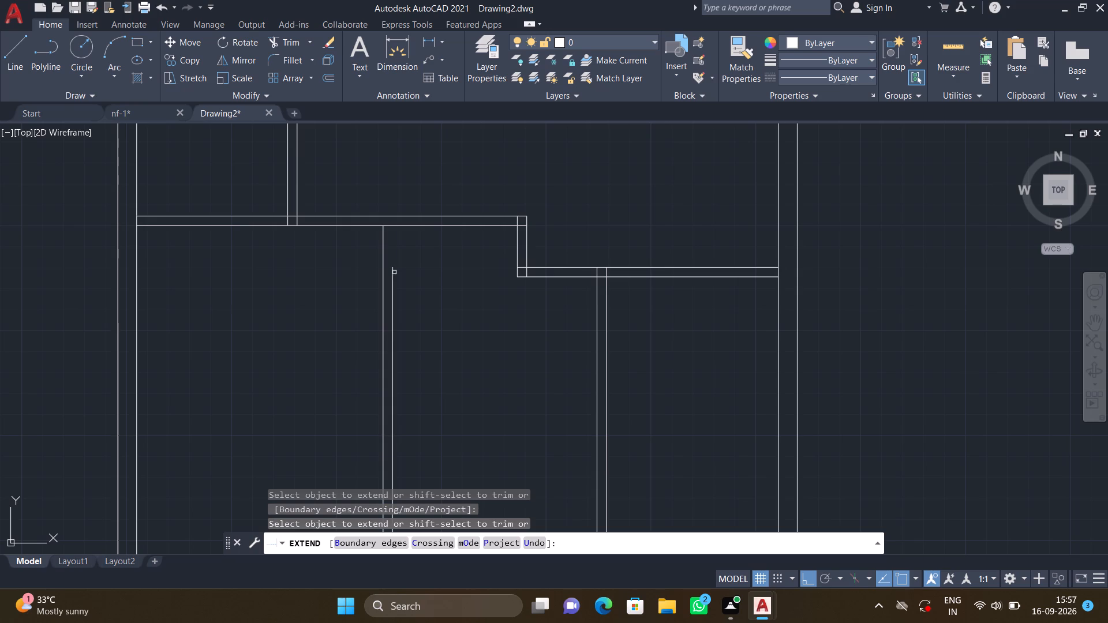
pyautogui.click(391, 268)
pyautogui.click(384, 233)
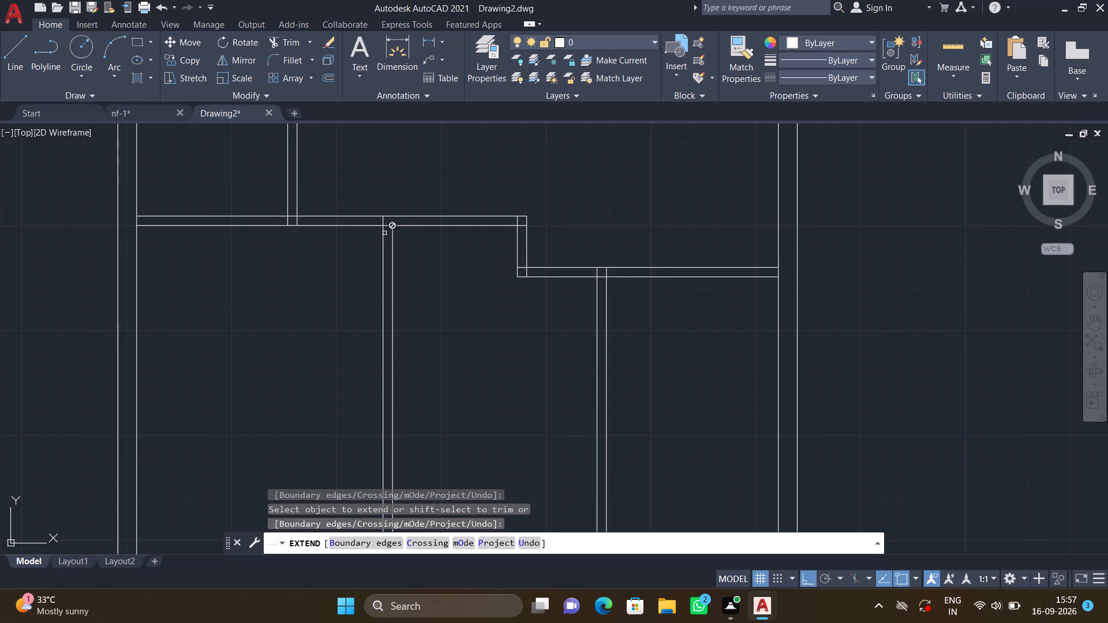
pyautogui.click(391, 227)
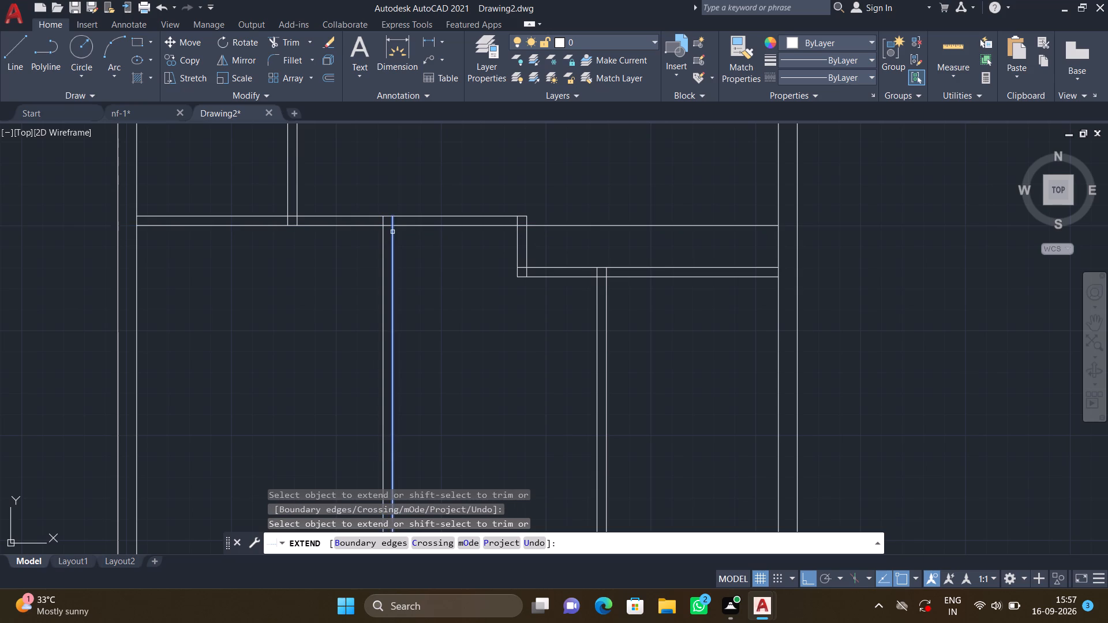
pyautogui.click(392, 232)
pyautogui.press('Return')
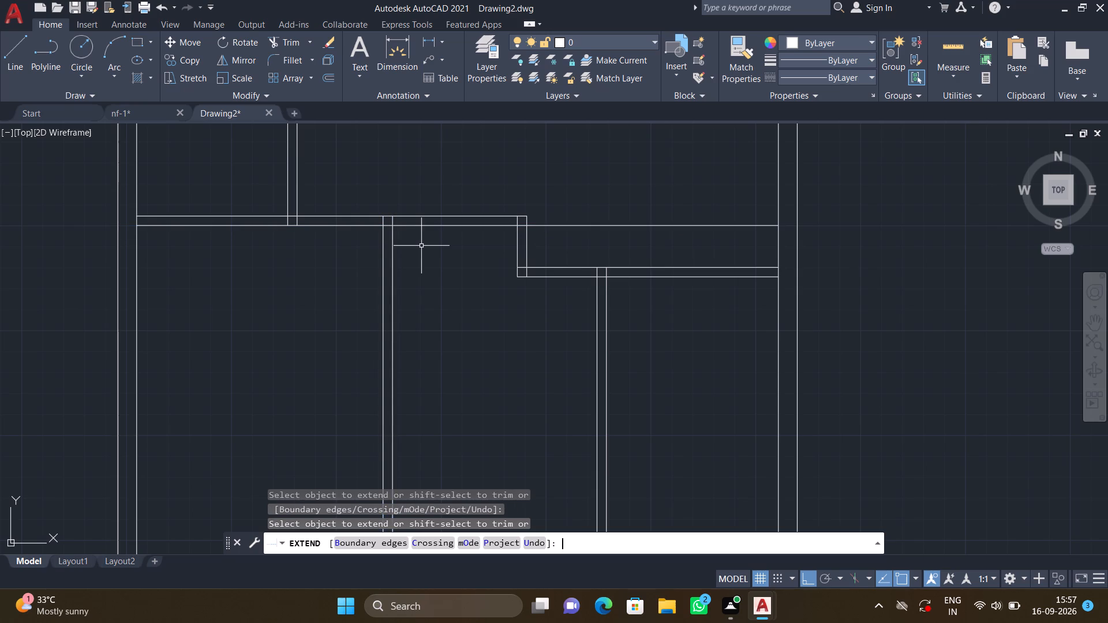
# Trim the stray horizontal line between the short stepped wall and the right exterior wall, above the lower-right room's partition.
pyautogui.write('tr')
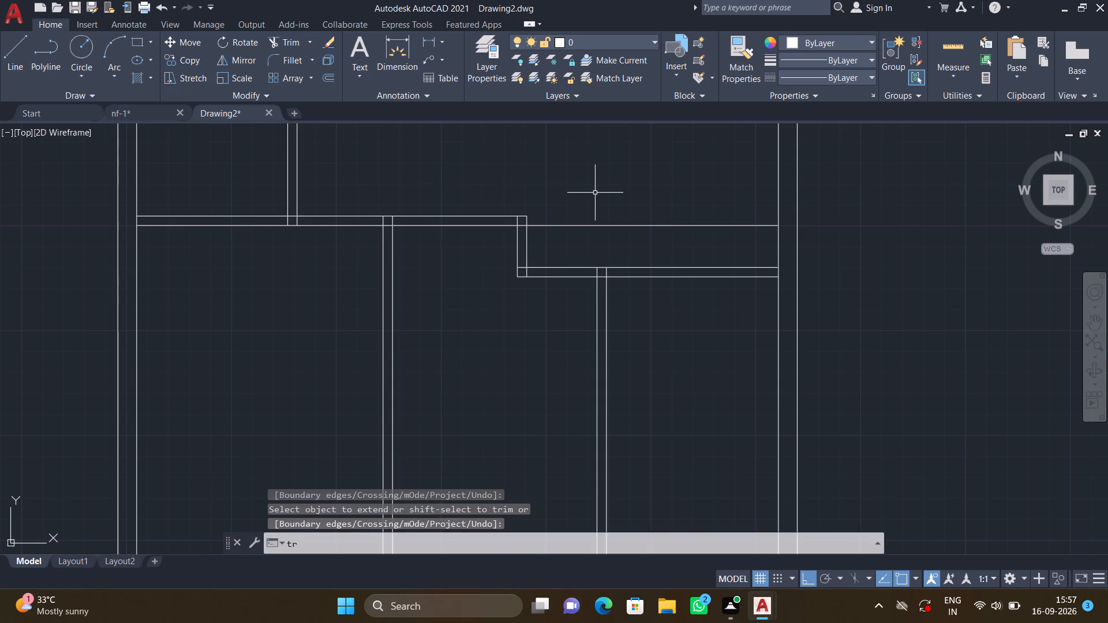
pyautogui.press('Return')
pyautogui.click(585, 182)
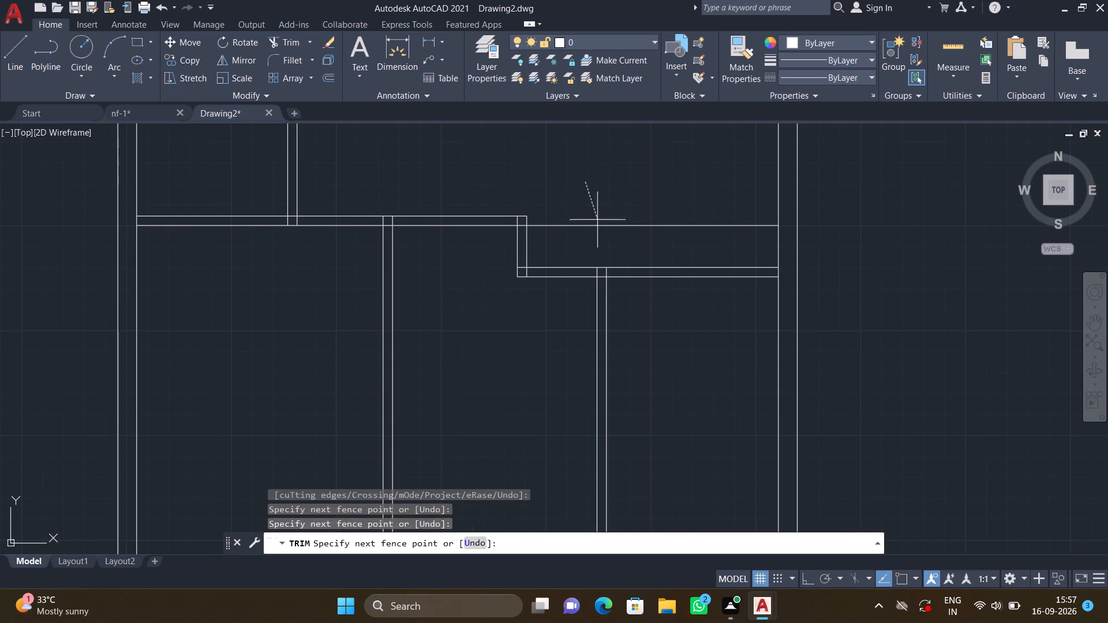
pyautogui.click(605, 232)
pyautogui.press('Return')
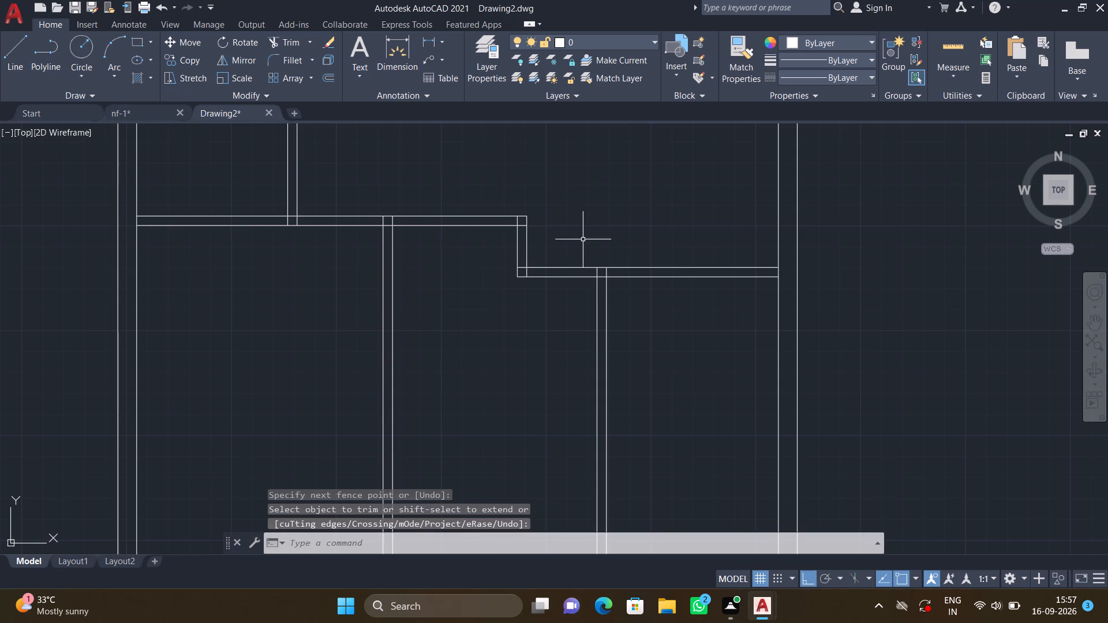
# Trim both lines of the horizontal partition between the new vertical partition and the short stepped wall.
pyautogui.scroll(-1, 581, 241)
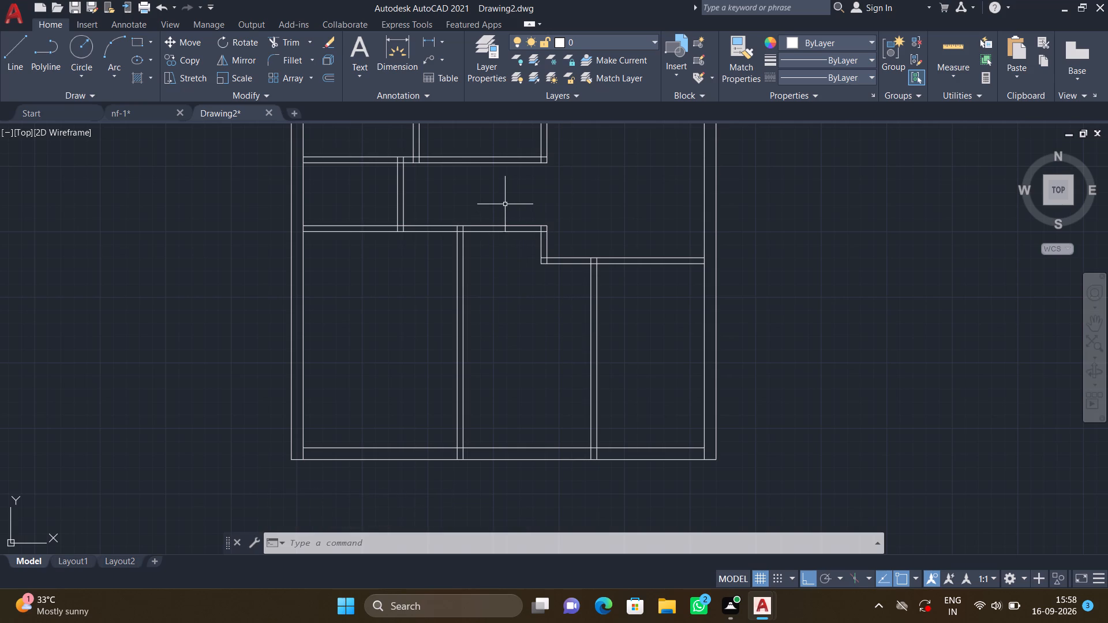
pyautogui.write('tr')
pyautogui.press('Return')
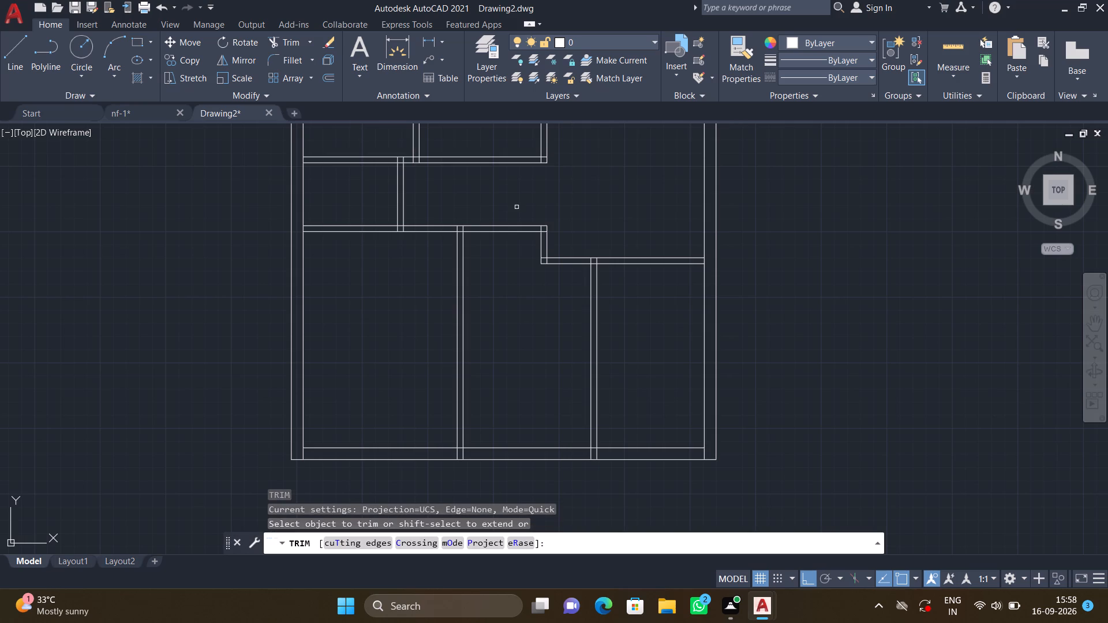
pyautogui.click(484, 219)
pyautogui.moveTo(490, 269); pyautogui.dragTo(497, 262)
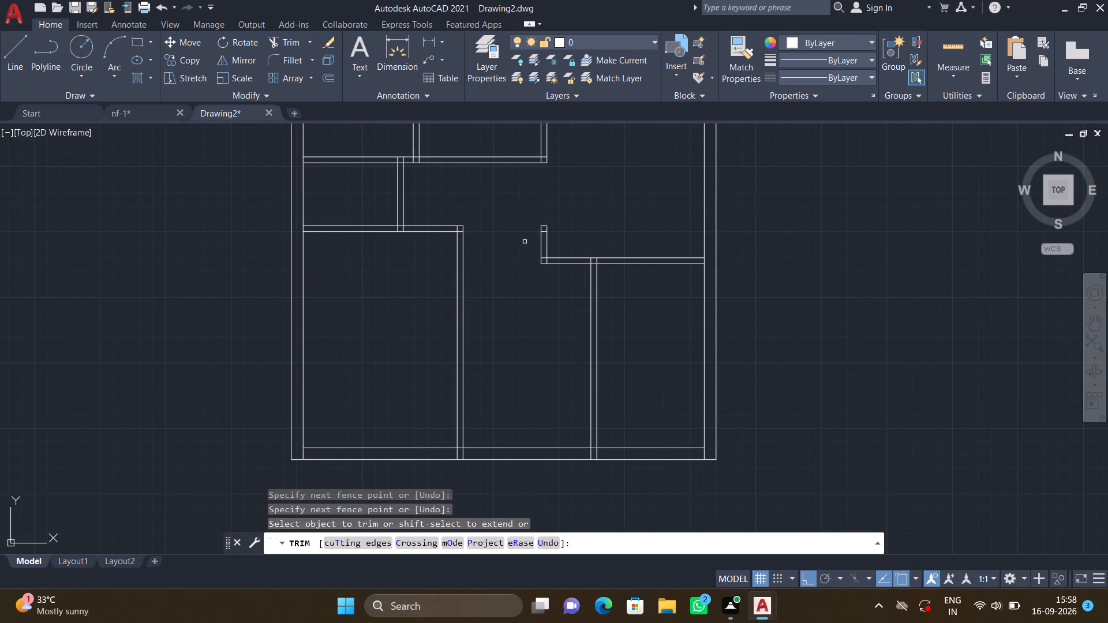
# Trim away the short vertical stepped wall and its leftover pieces above the end of the lower-right room's horizontal partition.
pyautogui.click(525, 241)
pyautogui.click(563, 237)
pyautogui.click(545, 224)
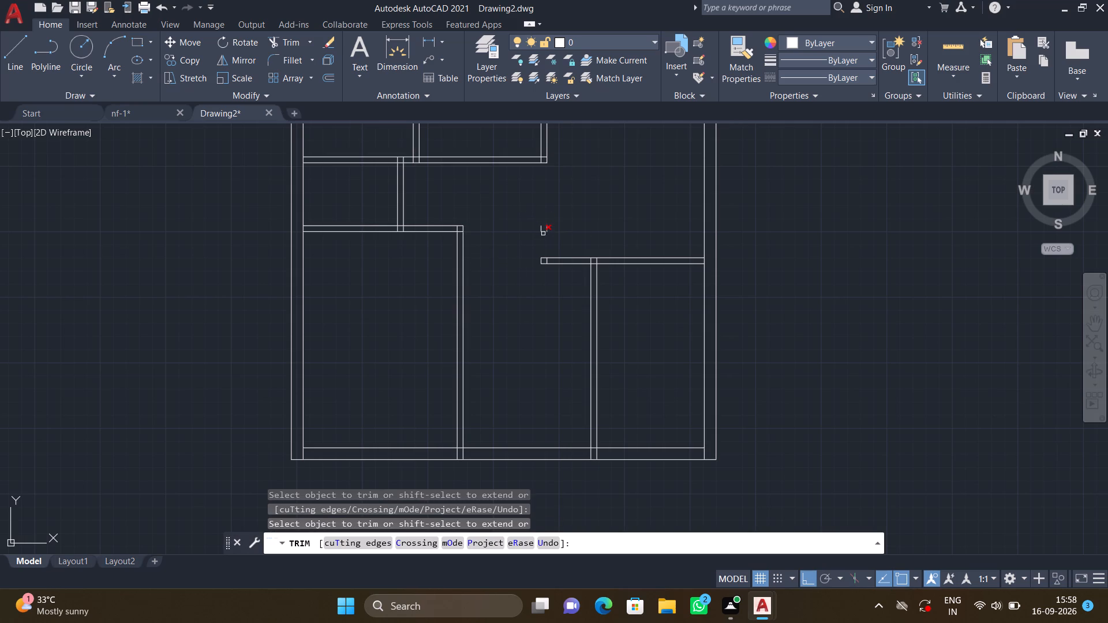
pyautogui.click(543, 234)
pyautogui.click(542, 227)
pyautogui.moveTo(528, 231); pyautogui.dragTo(540, 228)
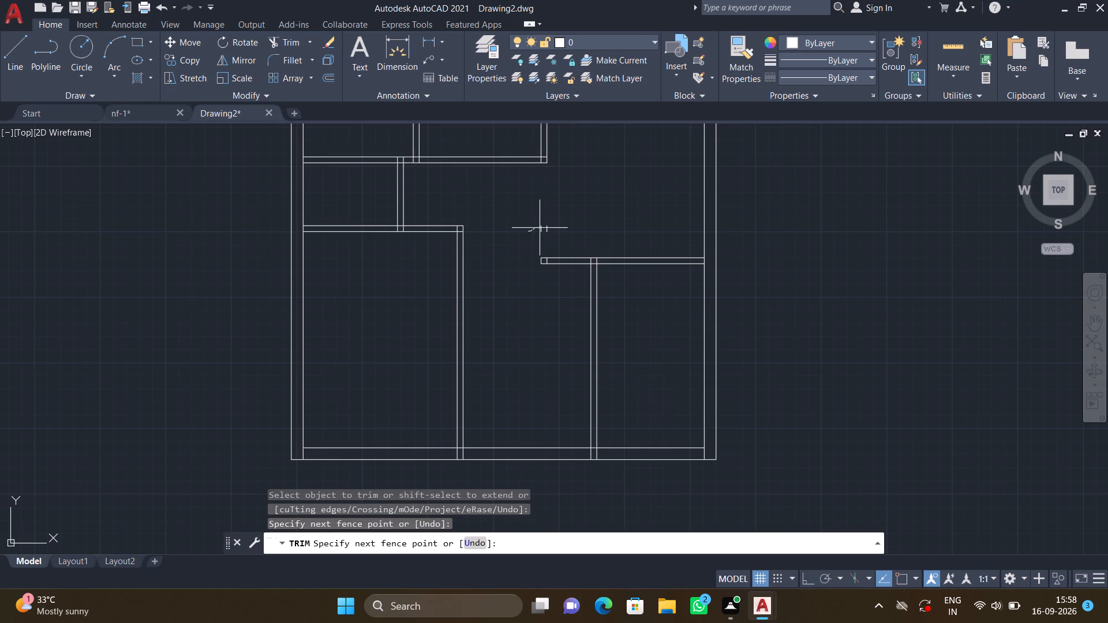
pyautogui.moveTo(540, 228); pyautogui.dragTo(560, 226)
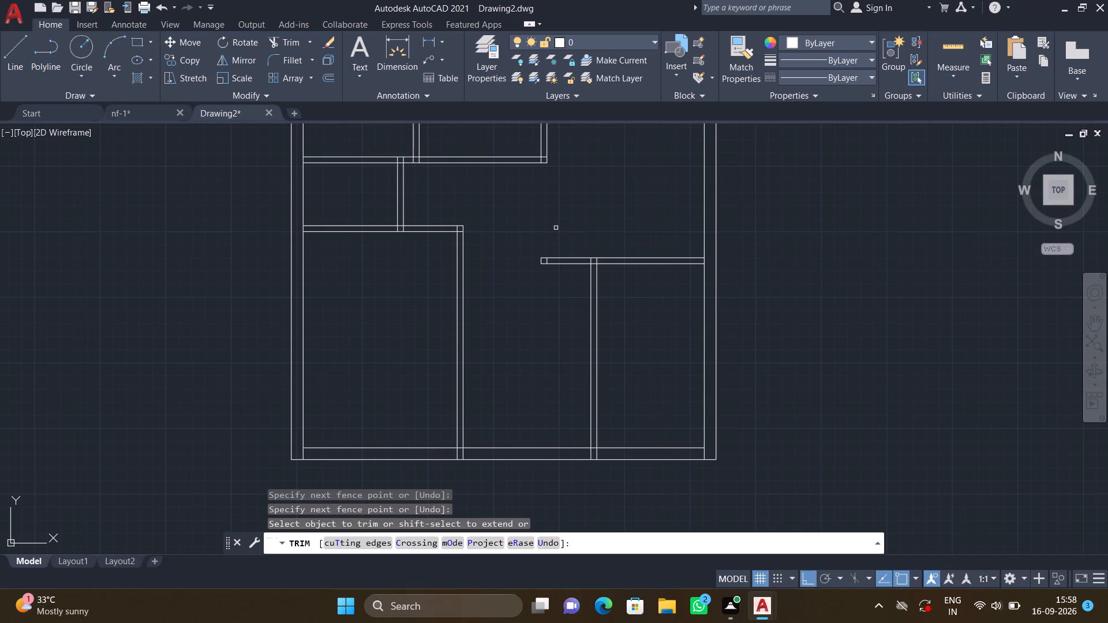
pyautogui.press('Return')
# Offset the bottom exterior wall's inner line 6'6" upward across the lower rooms.
pyautogui.scroll(-1, 555, 228)
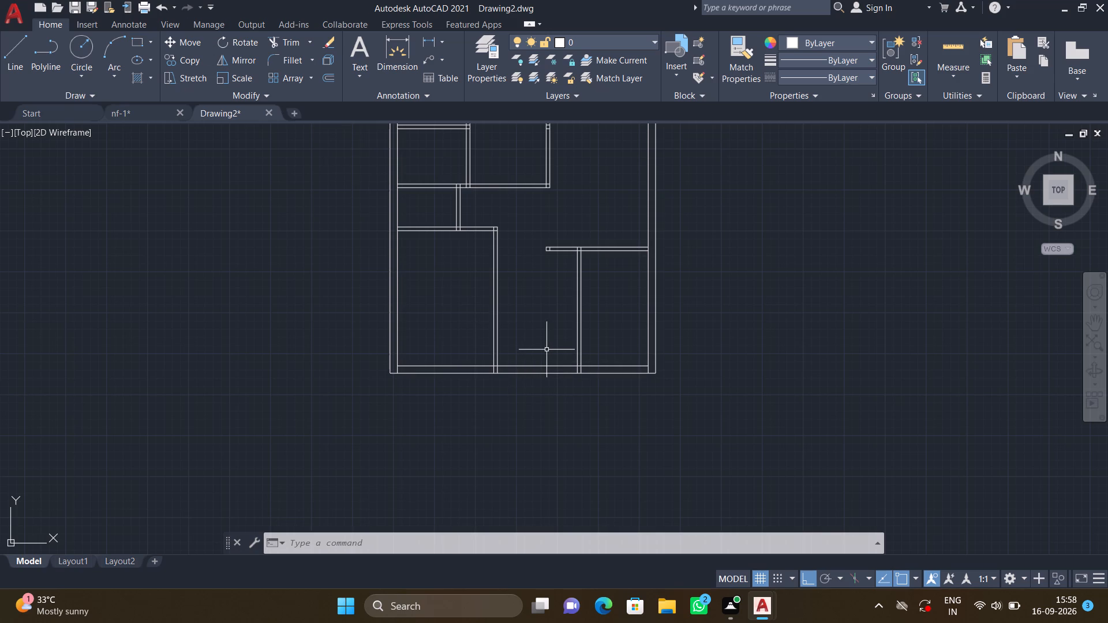
pyautogui.press('o')
pyautogui.press('Return')
pyautogui.write("6'")
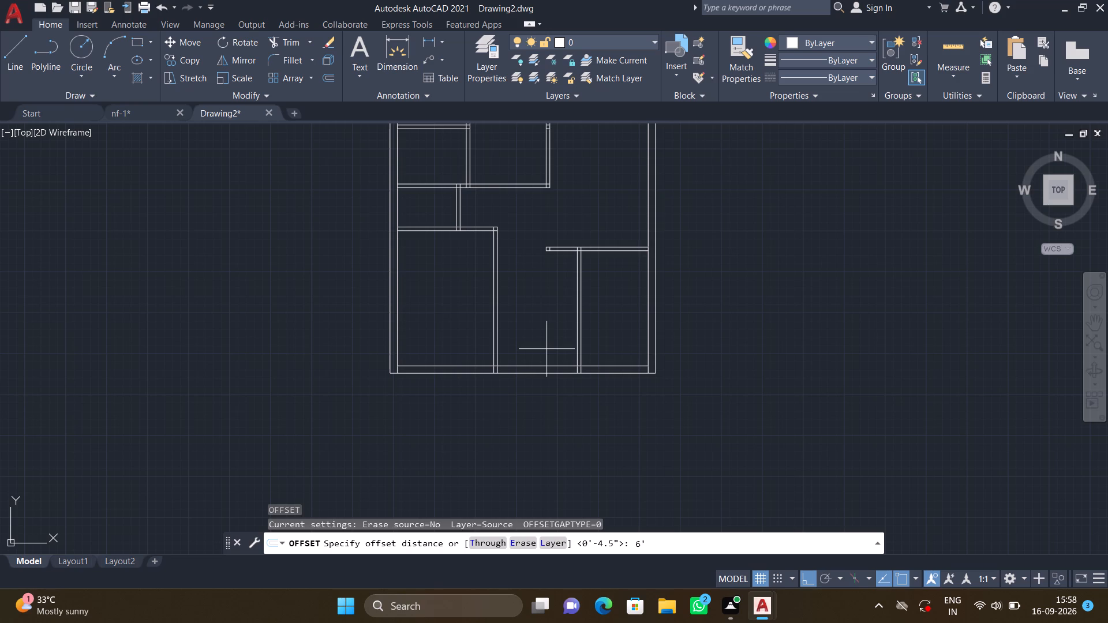
pyautogui.write('6"')
pyautogui.press('Return')
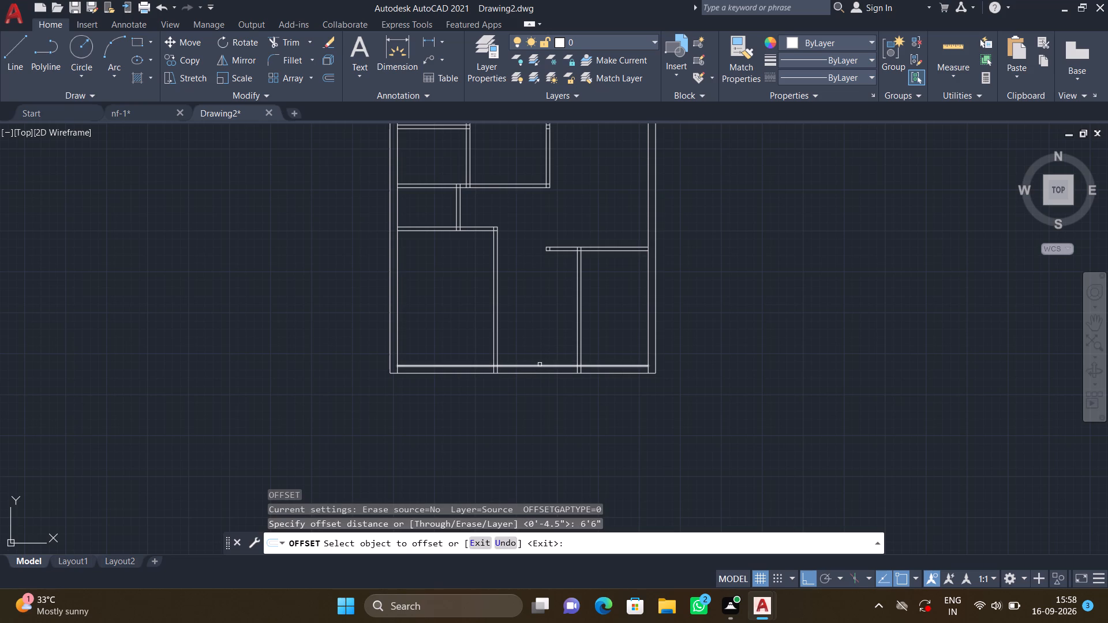
pyautogui.click(540, 365)
pyautogui.click(529, 324)
pyautogui.press('Return')
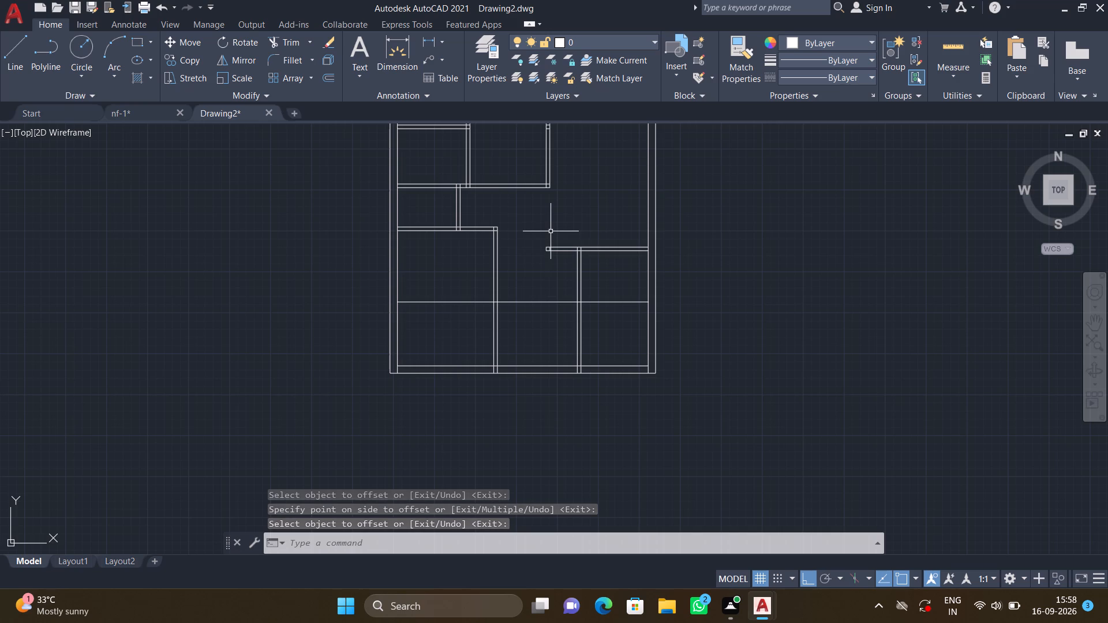
# Trim the lower-right room's horizontal partition where it projects past the vertical partition, including its leftover end pieces.
pyautogui.write('tr')
pyautogui.press('Return')
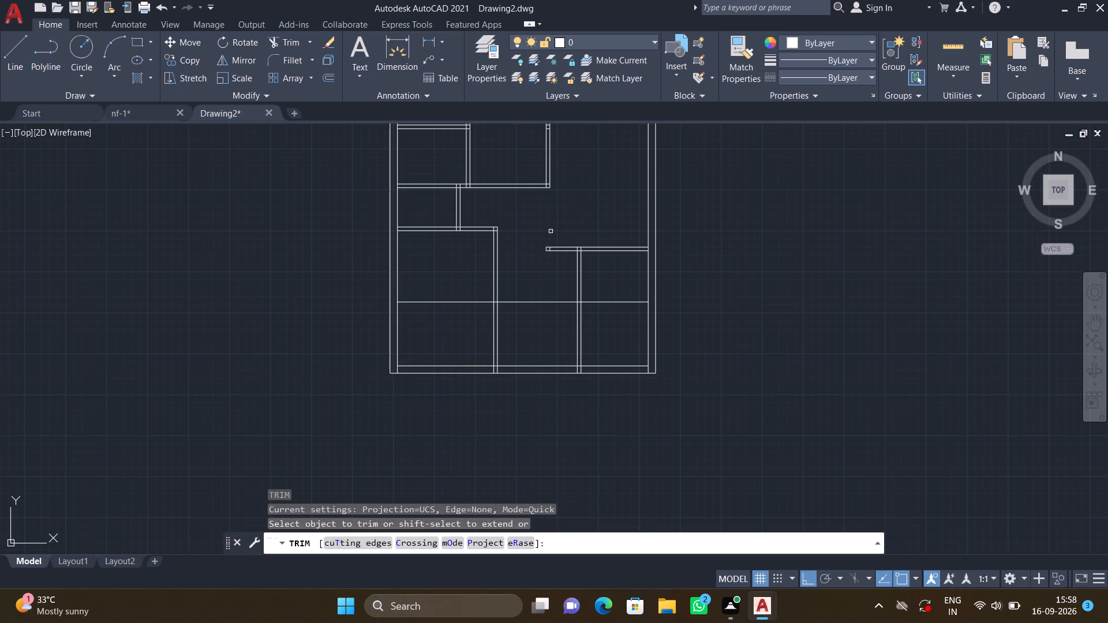
pyautogui.click(557, 234)
pyautogui.click(566, 270)
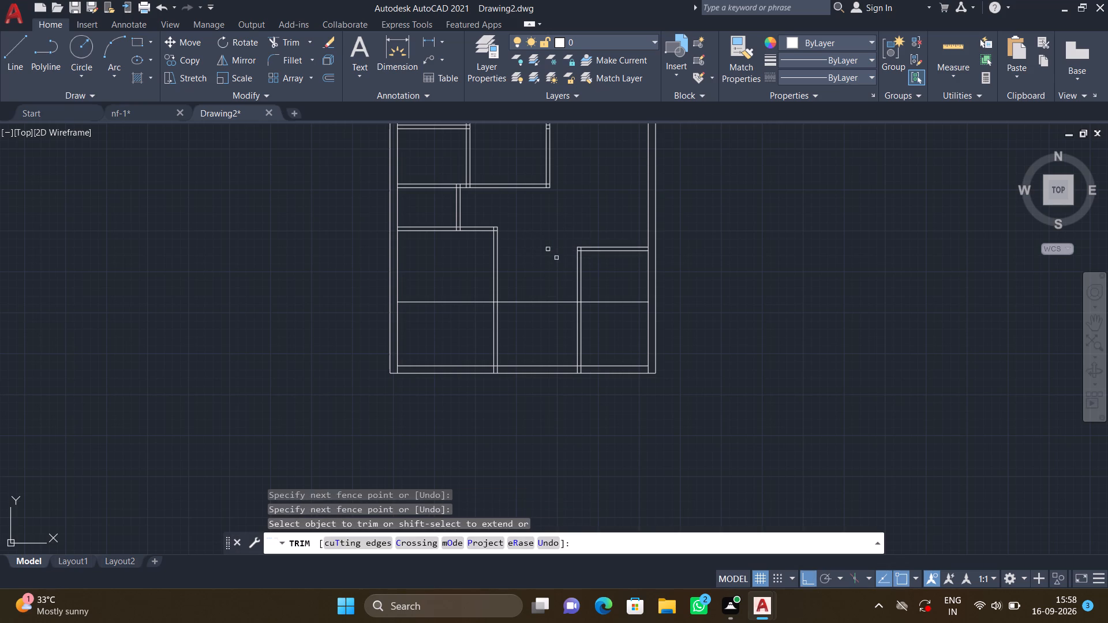
pyautogui.click(529, 242)
pyautogui.moveTo(555, 253); pyautogui.dragTo(555, 245)
pyautogui.moveTo(549, 245); pyautogui.dragTo(549, 257)
pyautogui.click(546, 251)
pyautogui.press('Return')
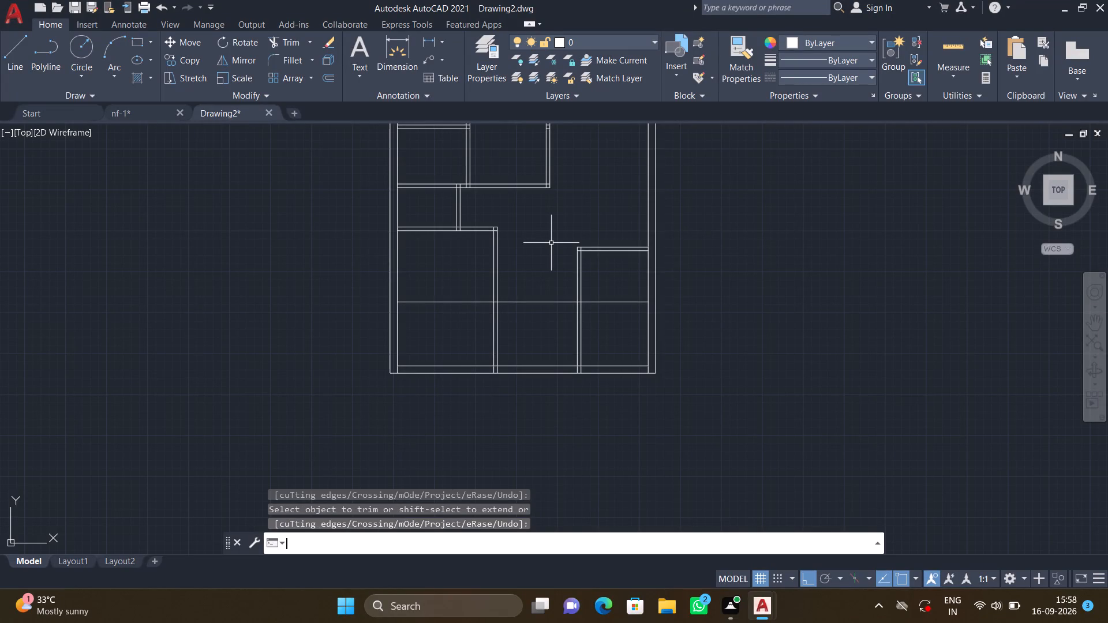
# Offset the new horizontal line across the lower rooms 4.5" upward to give the partition its thickness.
pyautogui.scroll(2, 534, 307)
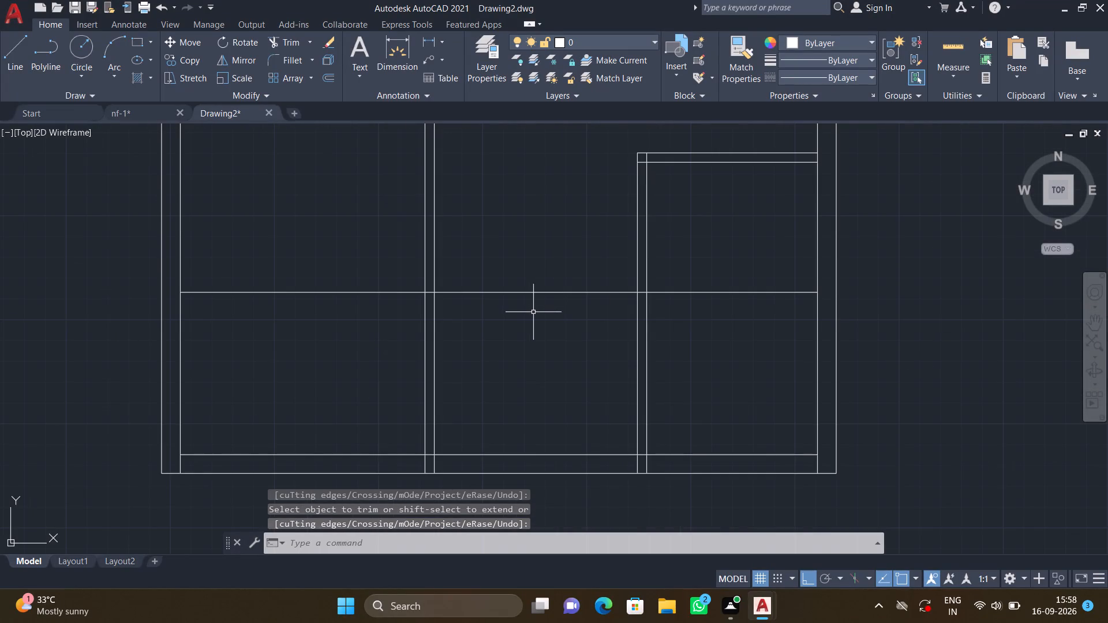
pyautogui.press('o')
pyautogui.press('Return')
pyautogui.write('4.5"')
pyautogui.press('Return')
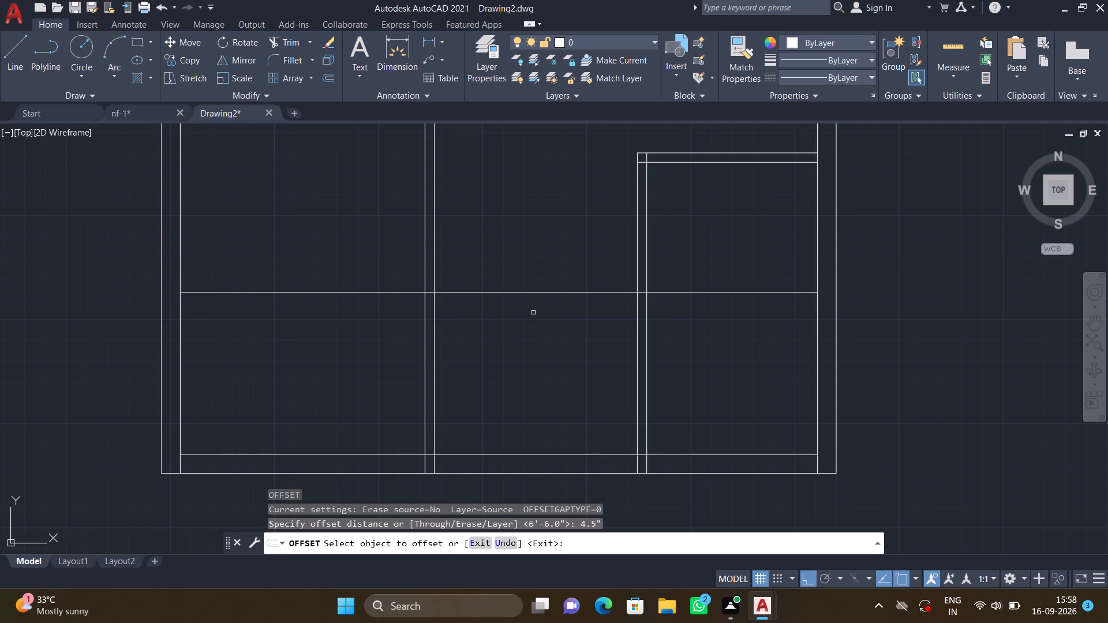
pyautogui.click(505, 293)
pyautogui.click(505, 282)
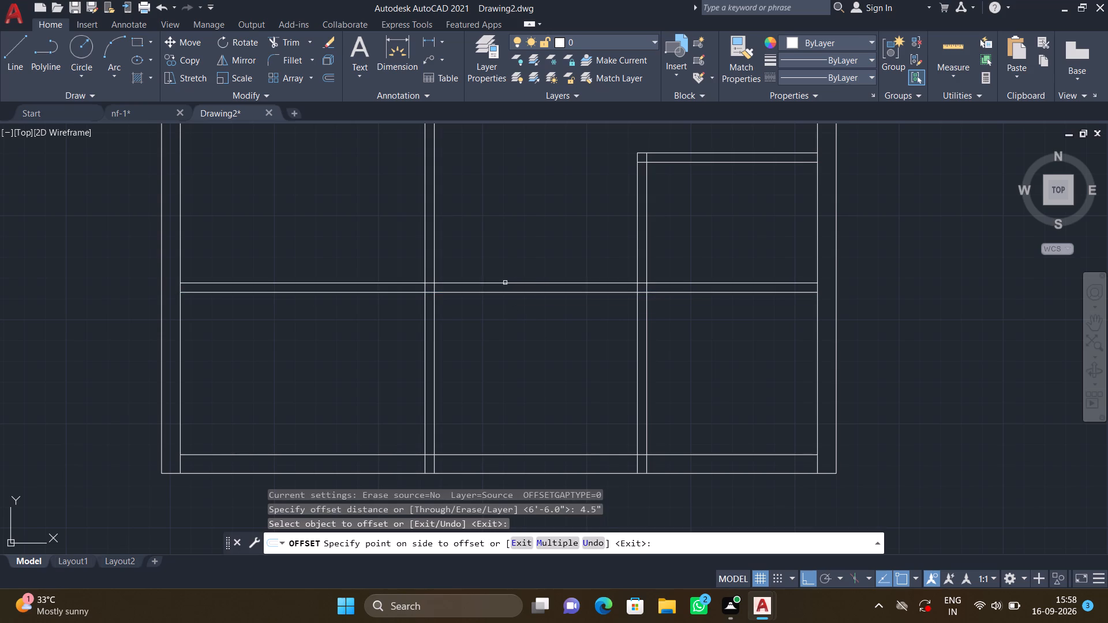
pyautogui.press('Return')
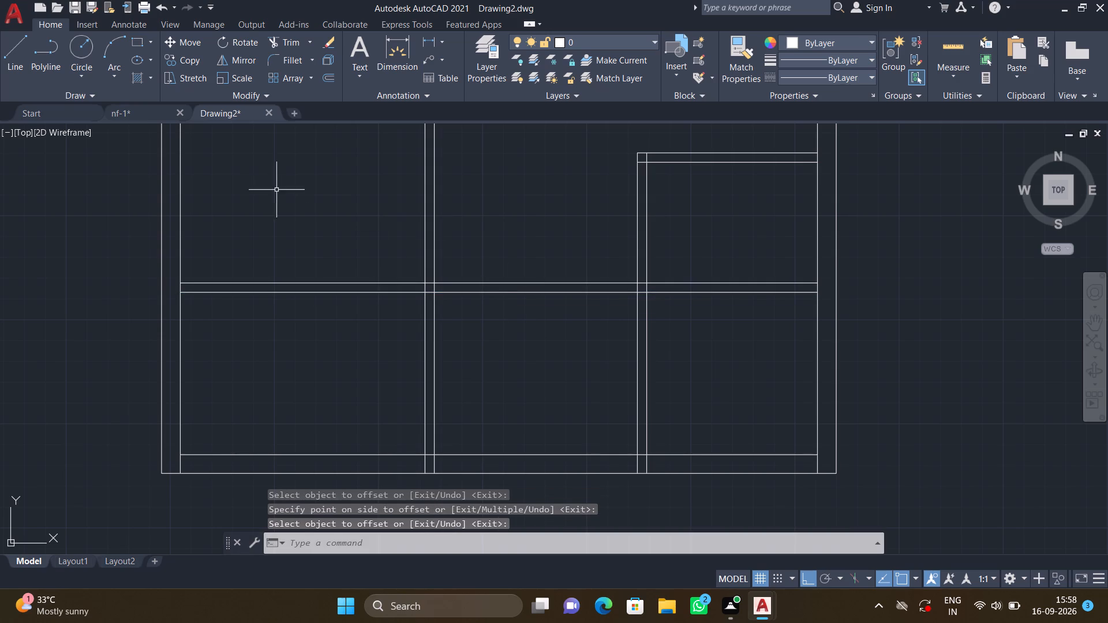
# Trim both lines of the new horizontal partition inside the lower-left and lower-right rooms, keeping only the middle section.
pyautogui.write('tr')
pyautogui.press('Return')
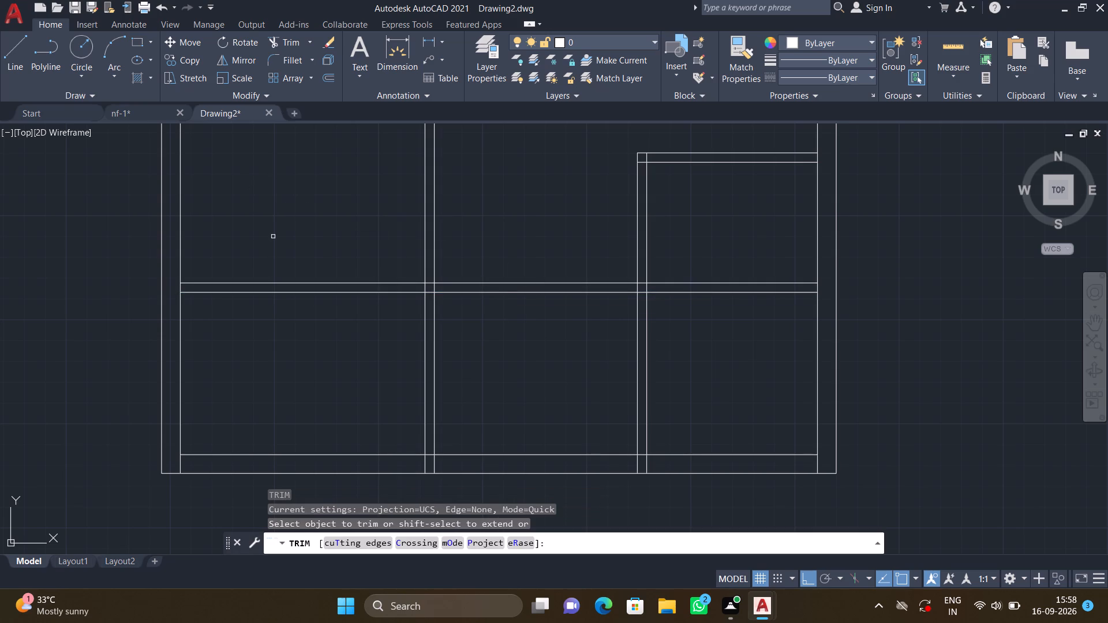
pyautogui.click(312, 237)
pyautogui.click(328, 329)
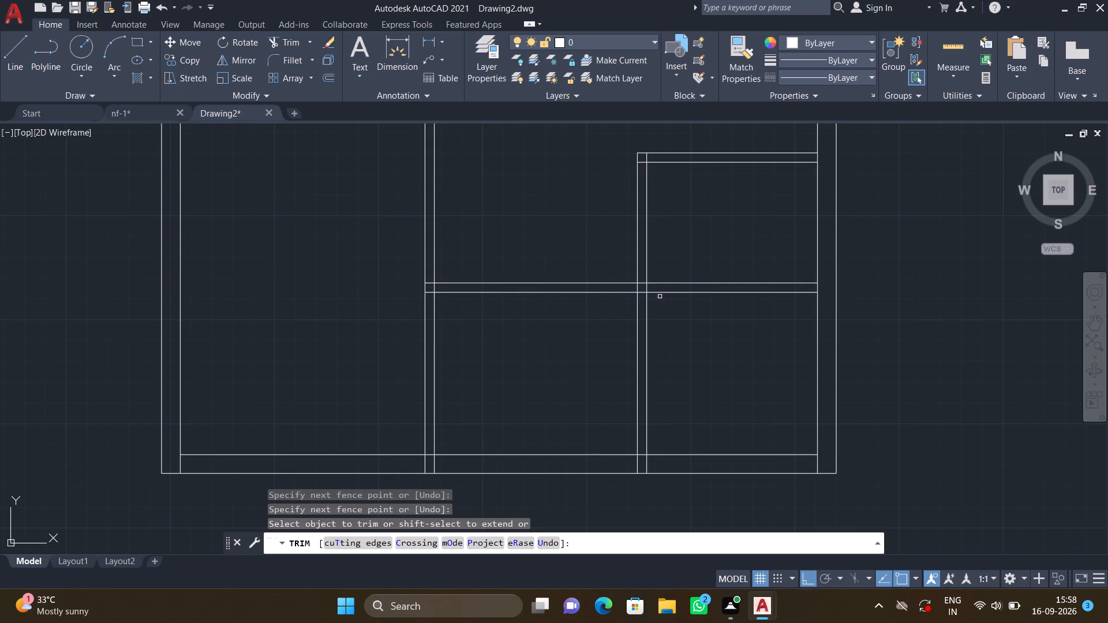
pyautogui.click(714, 257)
pyautogui.click(729, 326)
pyautogui.press('Return')
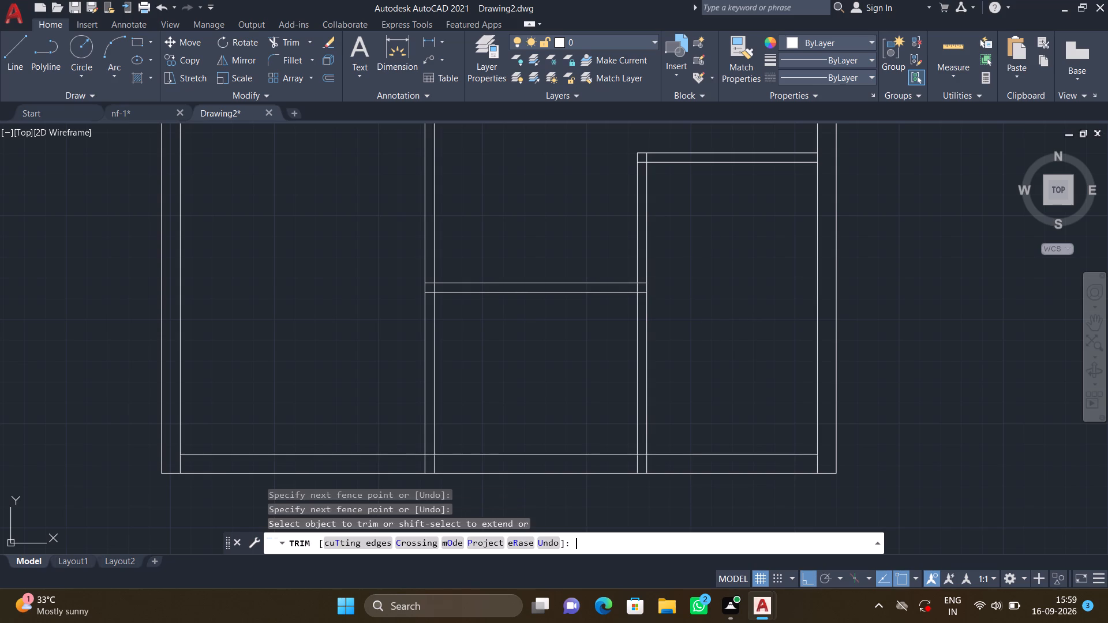
# Examine the overall floor plan and the layout of the lower rooms' partitions.
pyautogui.scroll(-2, 729, 316)
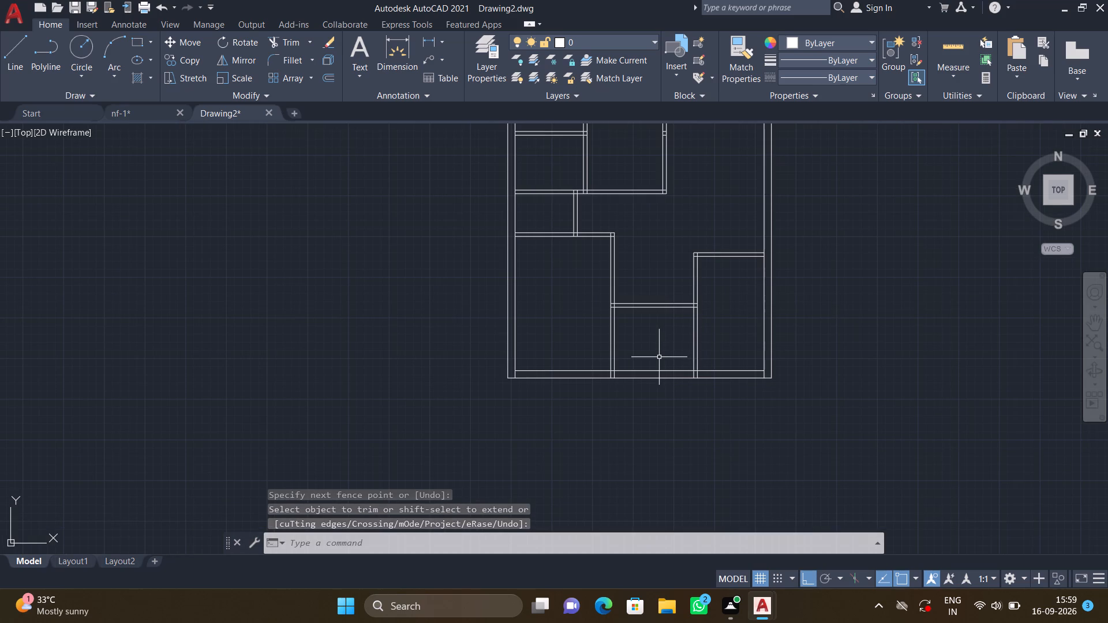
pyautogui.scroll(-1, 658, 357)
pyautogui.moveTo(638, 347); pyautogui.dragTo(542, 371, button='middle')
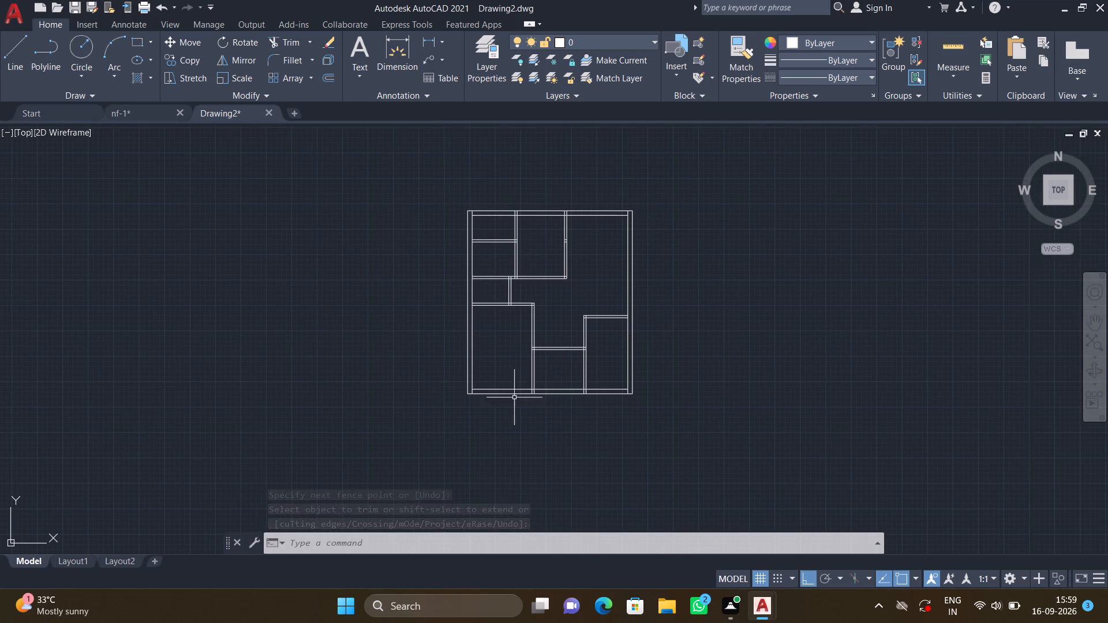
pyautogui.scroll(-1, 584, 262)
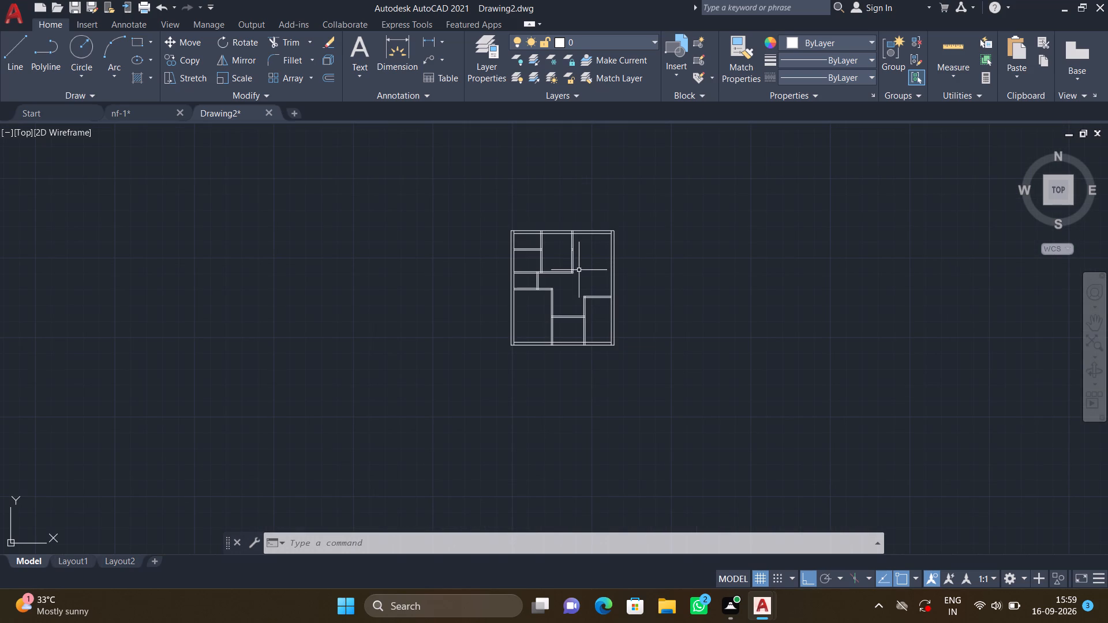
pyautogui.scroll(3, 567, 284)
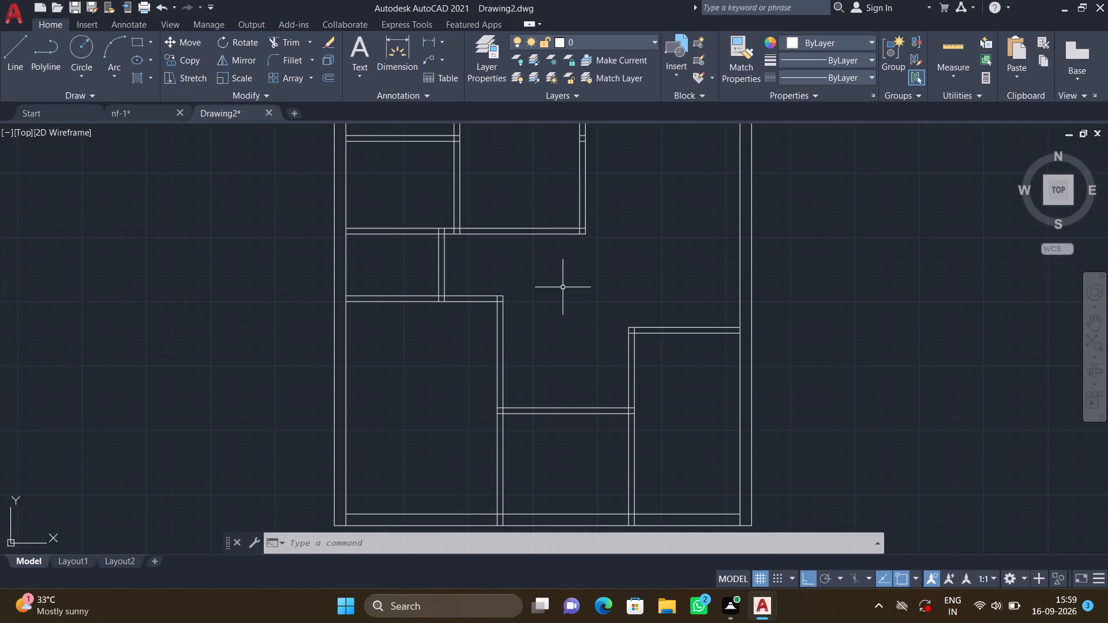
pyautogui.moveTo(558, 287); pyautogui.dragTo(511, 303, button='middle')
pyautogui.scroll(-1, 511, 302)
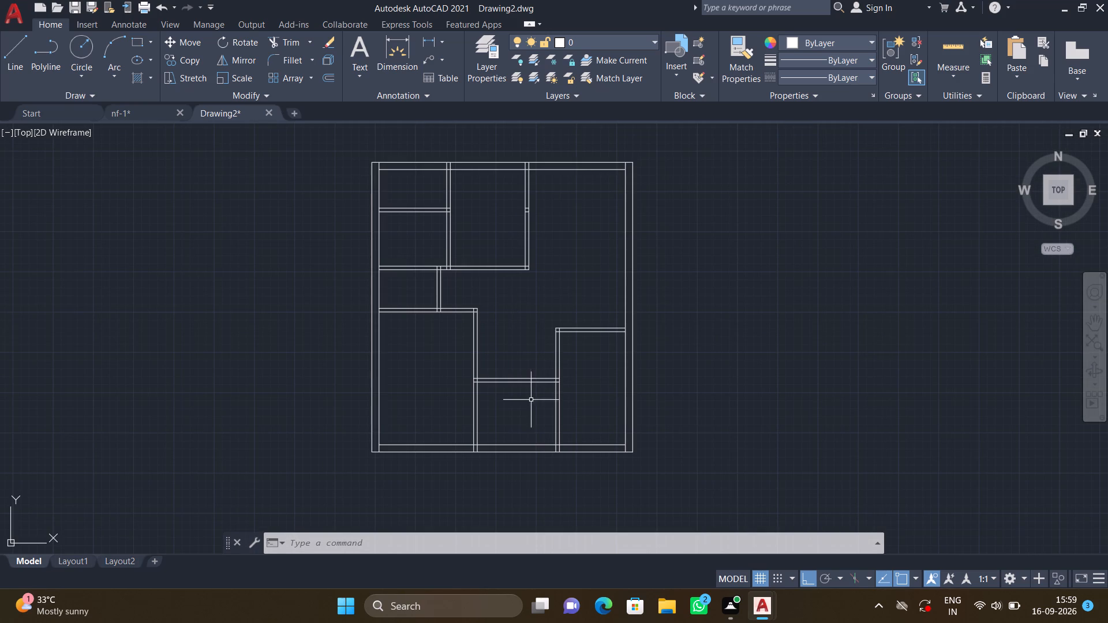
pyautogui.moveTo(496, 379); pyautogui.dragTo(462, 336, button='middle')
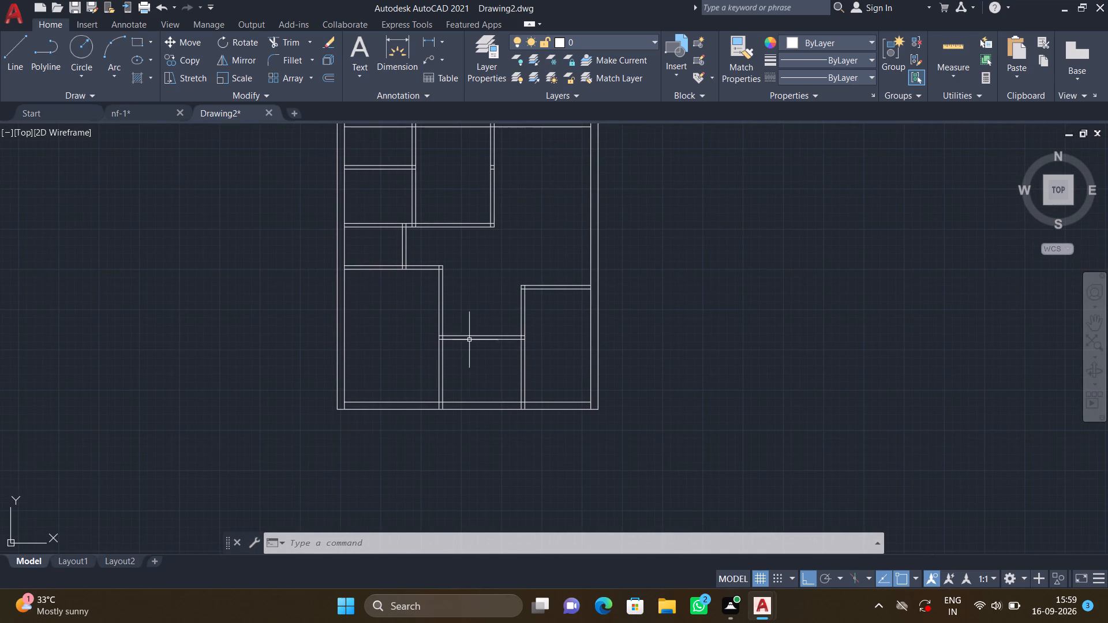
# Draw a short vertical line across the lower-middle horizontal partition, slightly left of its midpoint, spanning both partition lines.
pyautogui.scroll(2, 472, 344)
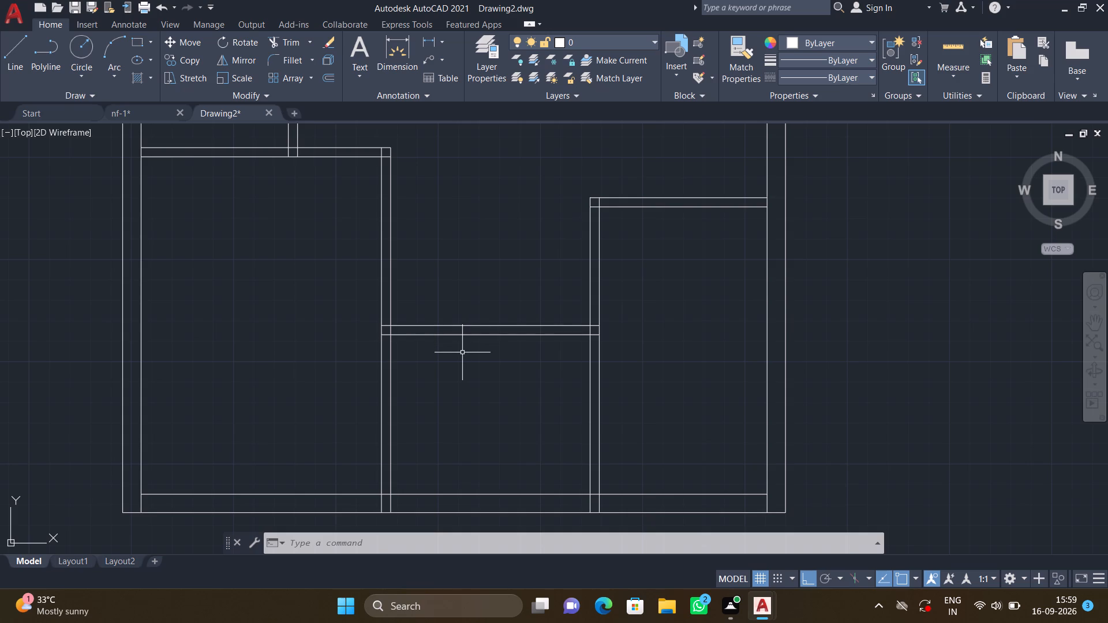
pyautogui.press('l')
pyautogui.press('Return')
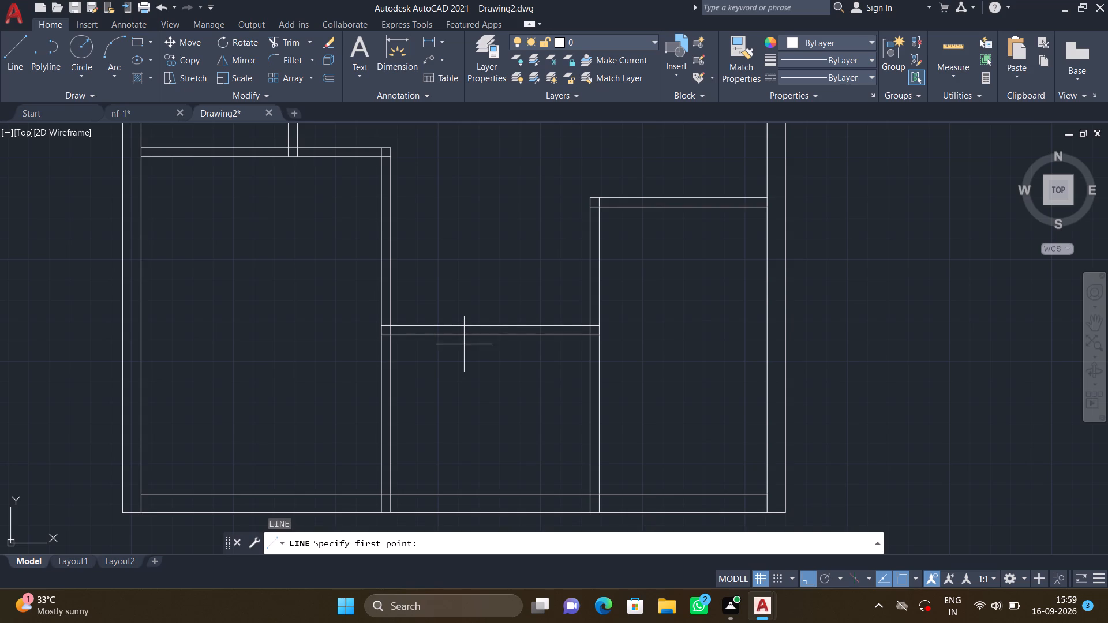
pyautogui.scroll(2, 464, 344)
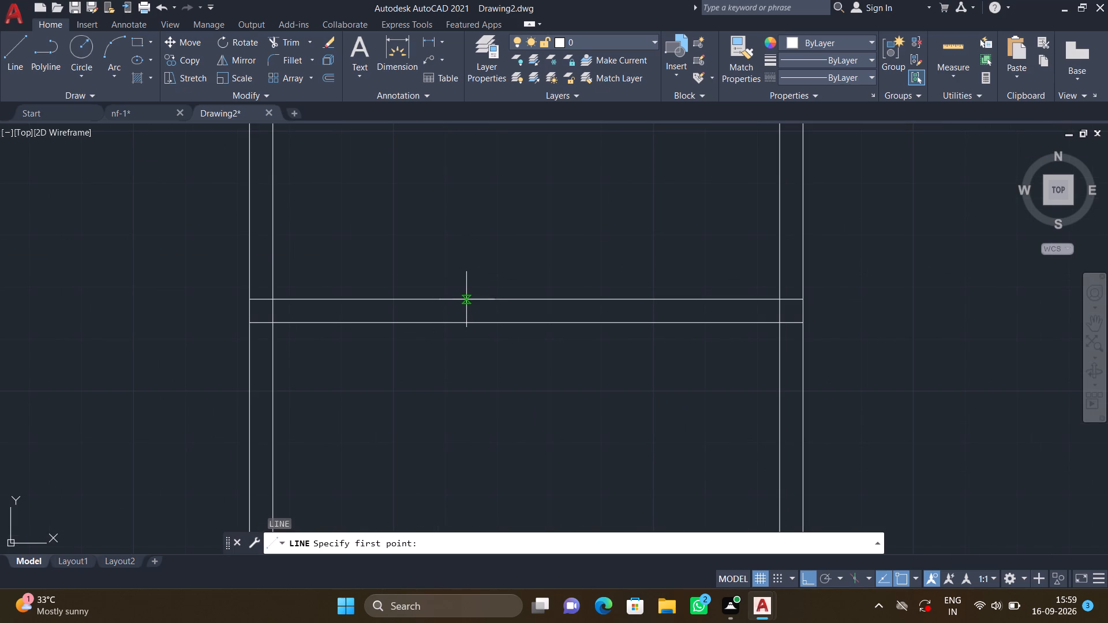
pyautogui.click(483, 298)
pyautogui.click(484, 322)
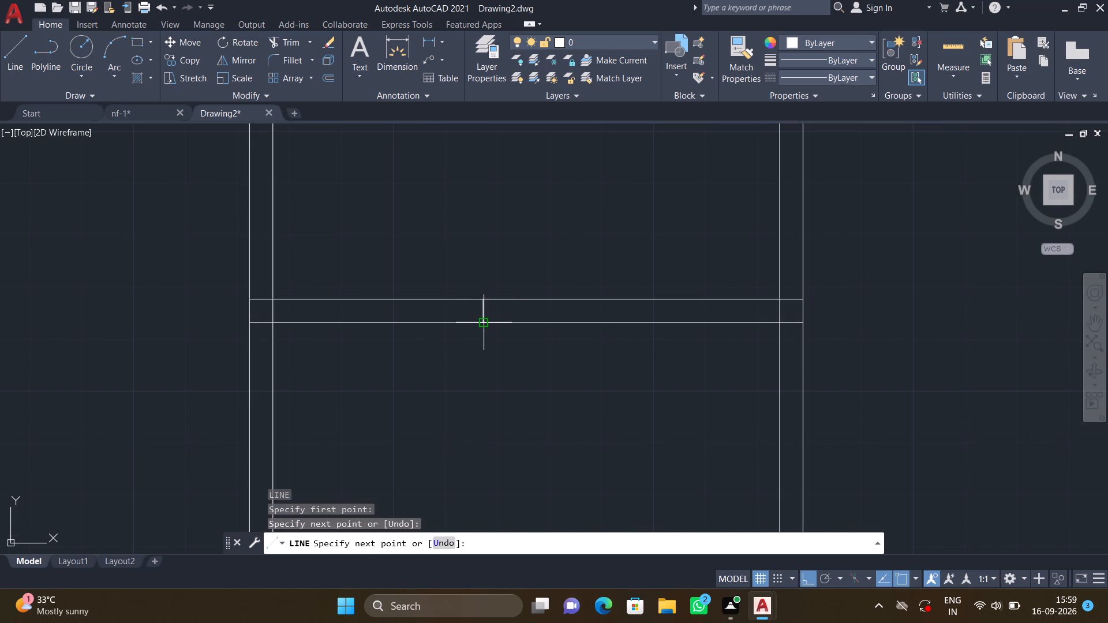
pyautogui.press('Return')
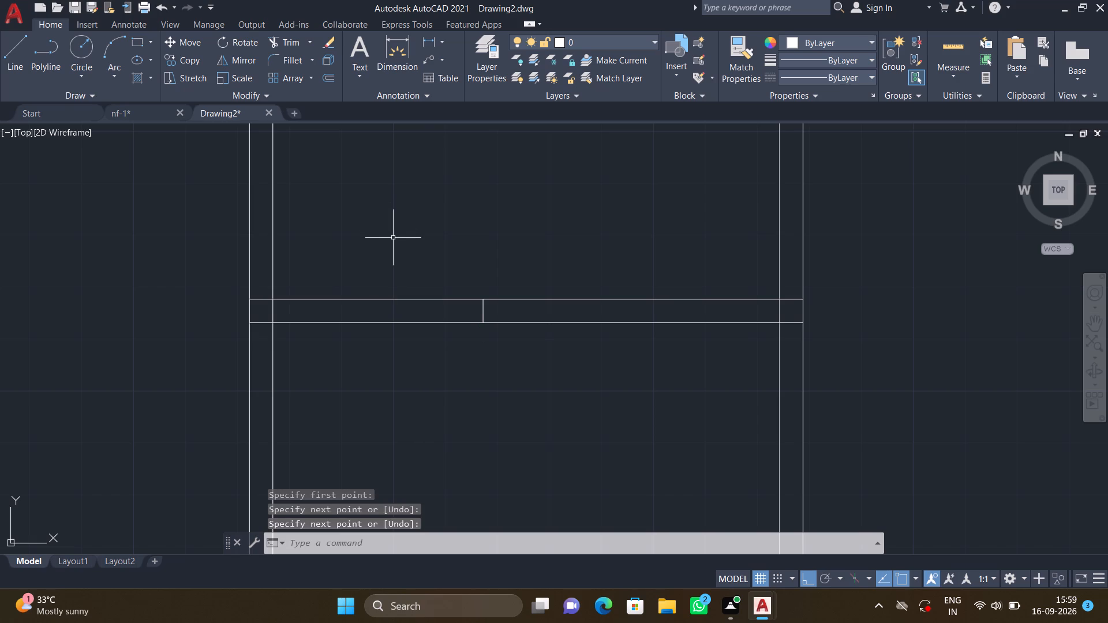
# Trim the lower-middle partition between the lower-left room's wall and the short vertical line, including the leftover pieces inside that wall.
pyautogui.write('tr')
pyautogui.press('Return')
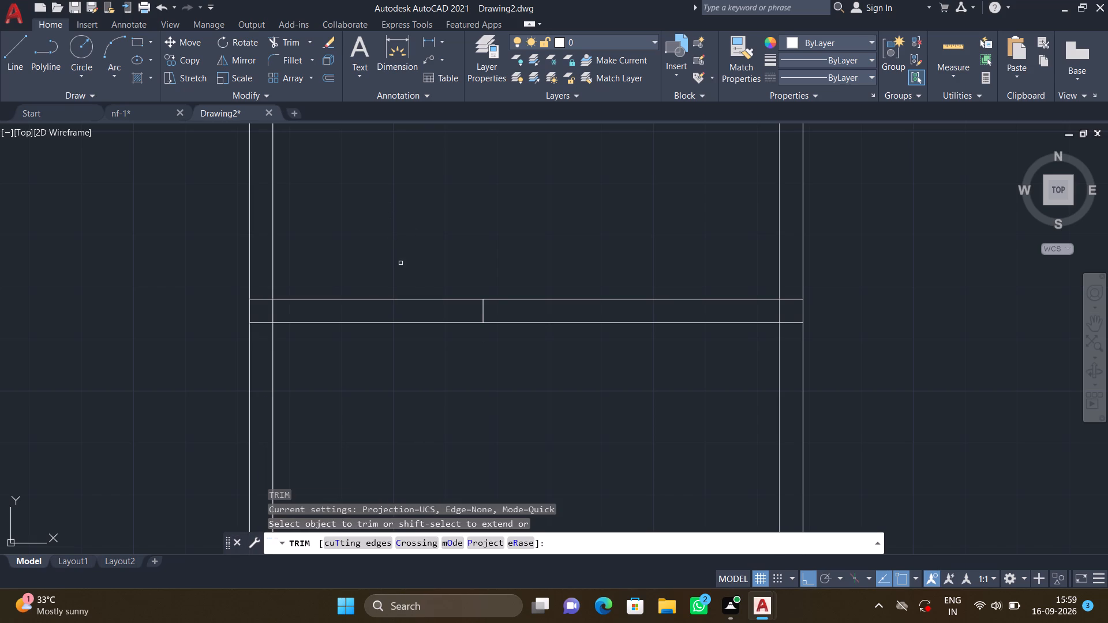
pyautogui.click(385, 278)
pyautogui.click(392, 368)
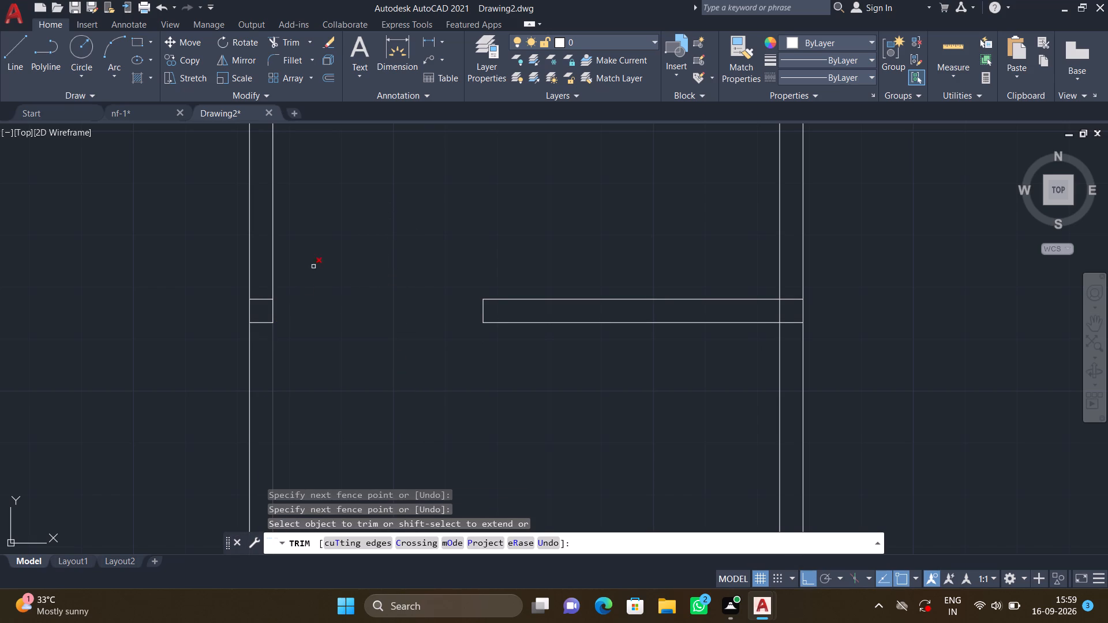
pyautogui.click(276, 290)
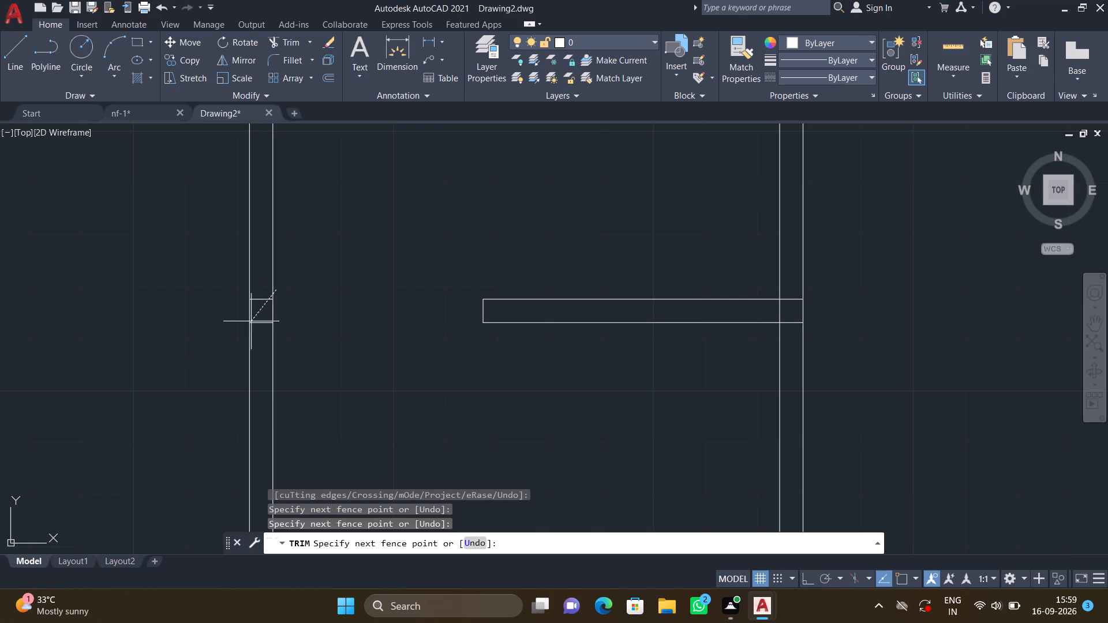
pyautogui.press('Escape')
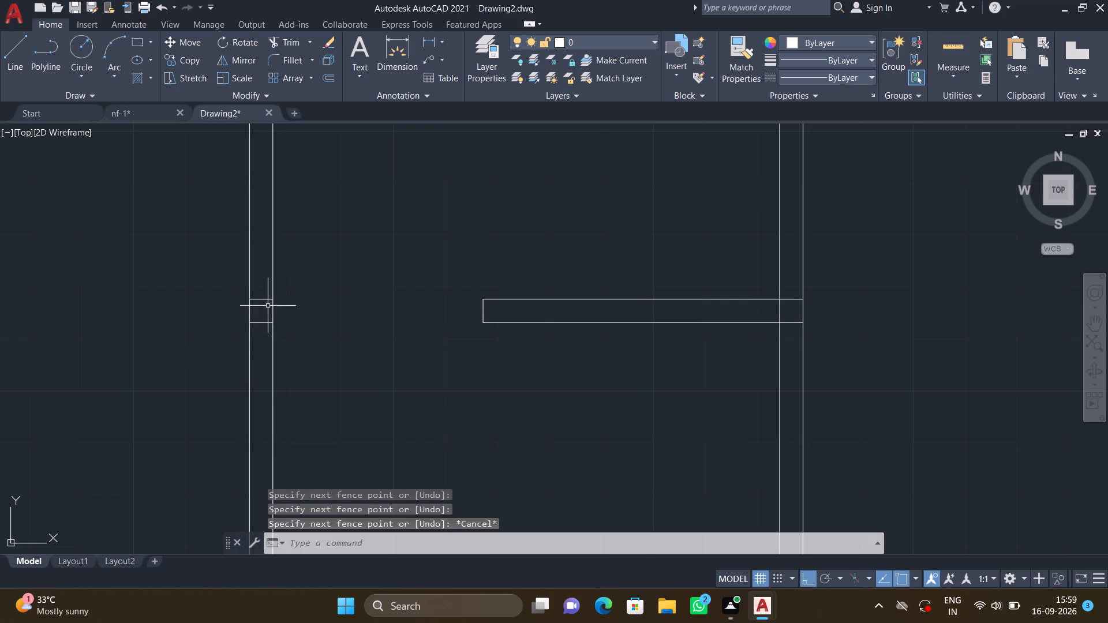
pyautogui.press('space')
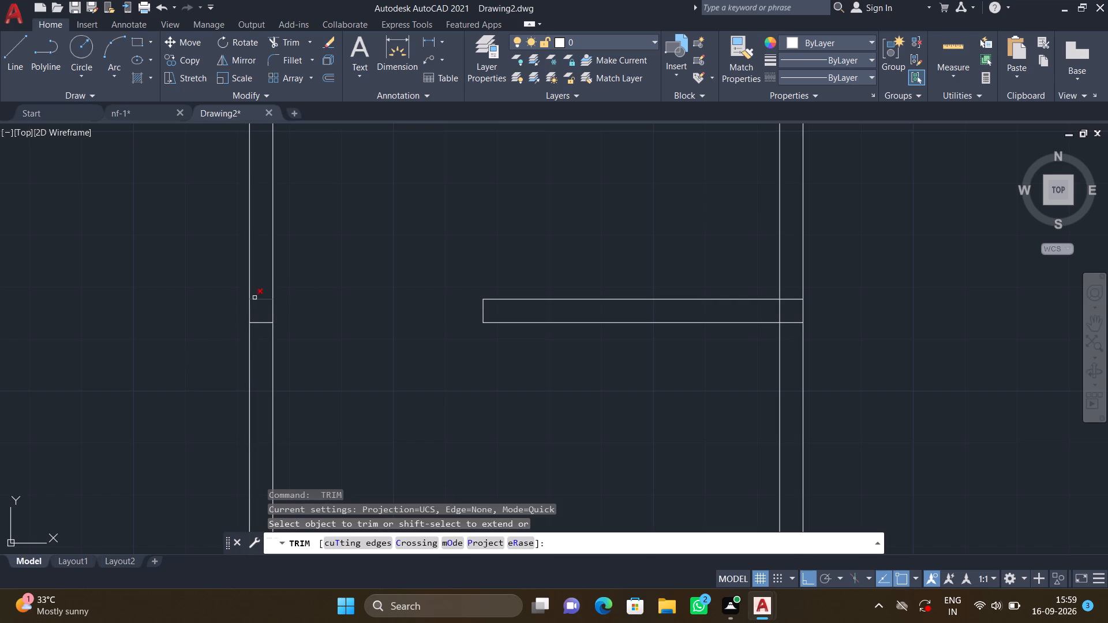
pyautogui.click(256, 298)
pyautogui.click(258, 320)
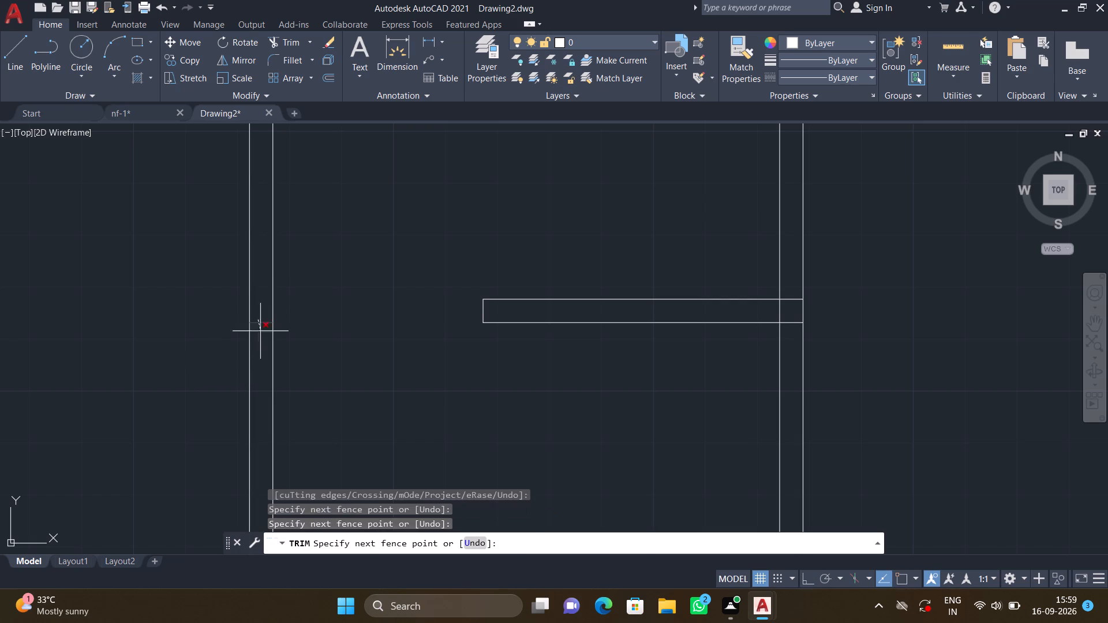
pyautogui.click(261, 336)
pyautogui.press('Return')
# Measure the clear height of the small left-hand room between its upper and lower horizontal partitions using a linear dimension.
pyautogui.scroll(-2, 308, 316)
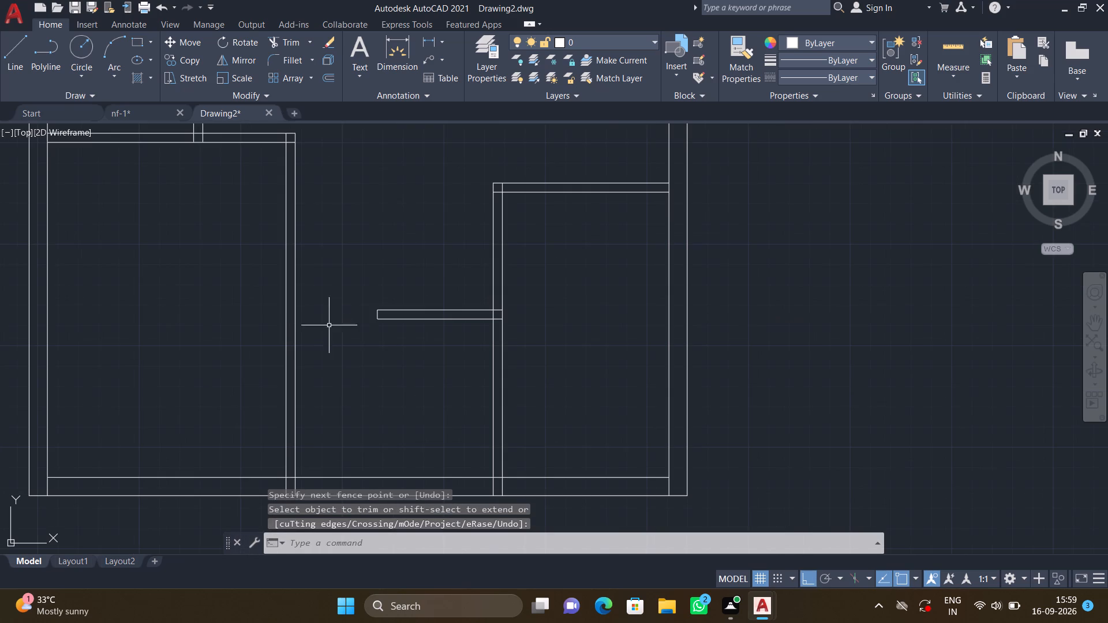
pyautogui.scroll(-2, 404, 425)
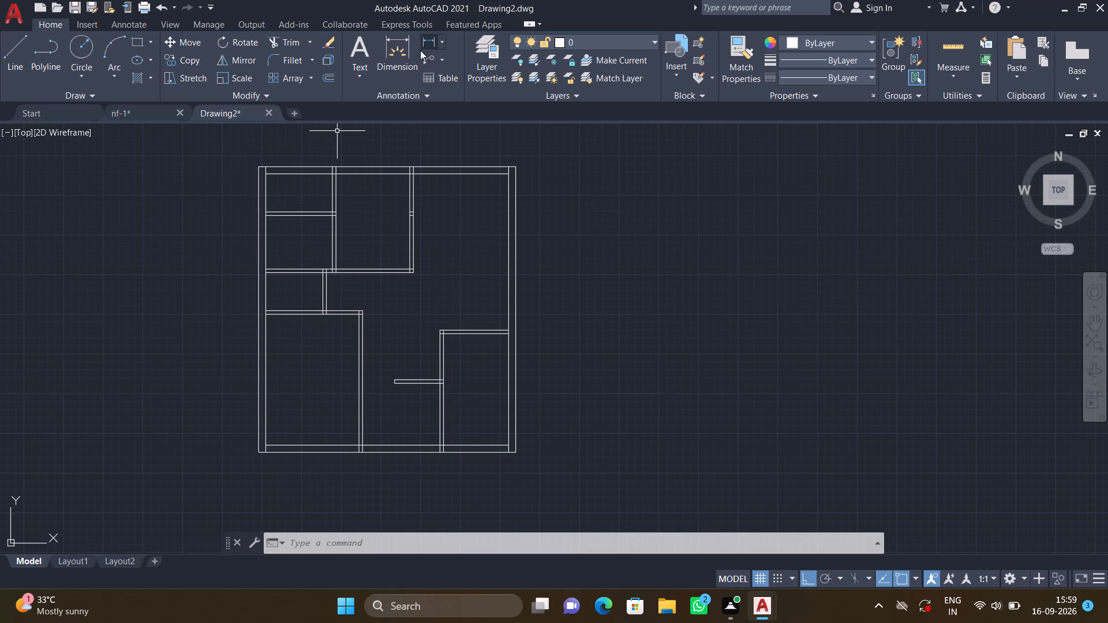
pyautogui.click(443, 39)
pyautogui.click(465, 71)
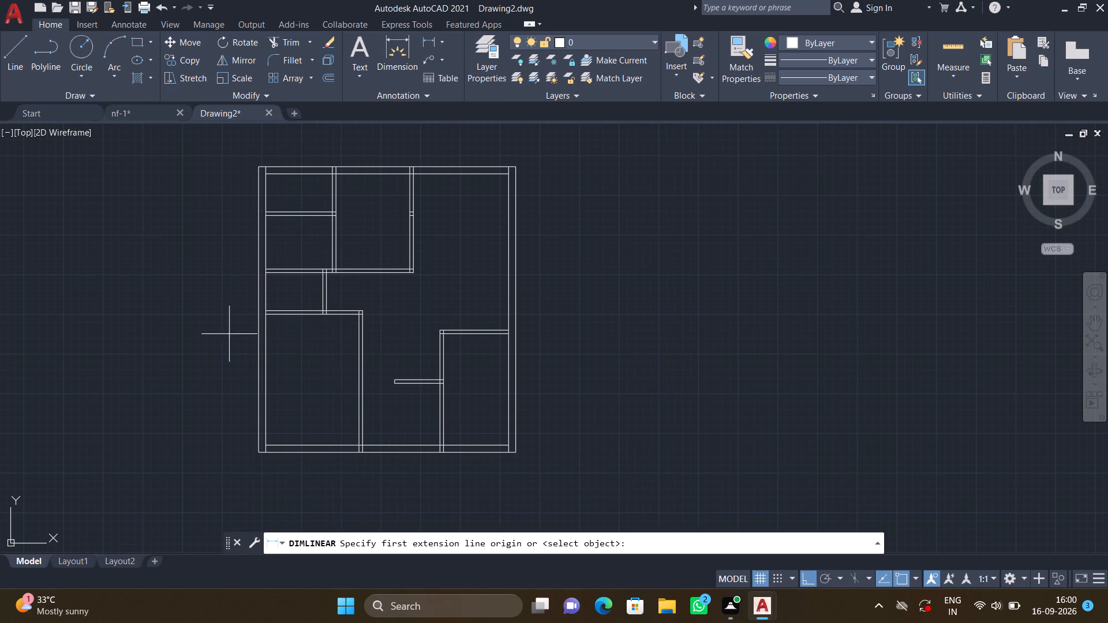
pyautogui.scroll(2, 321, 277)
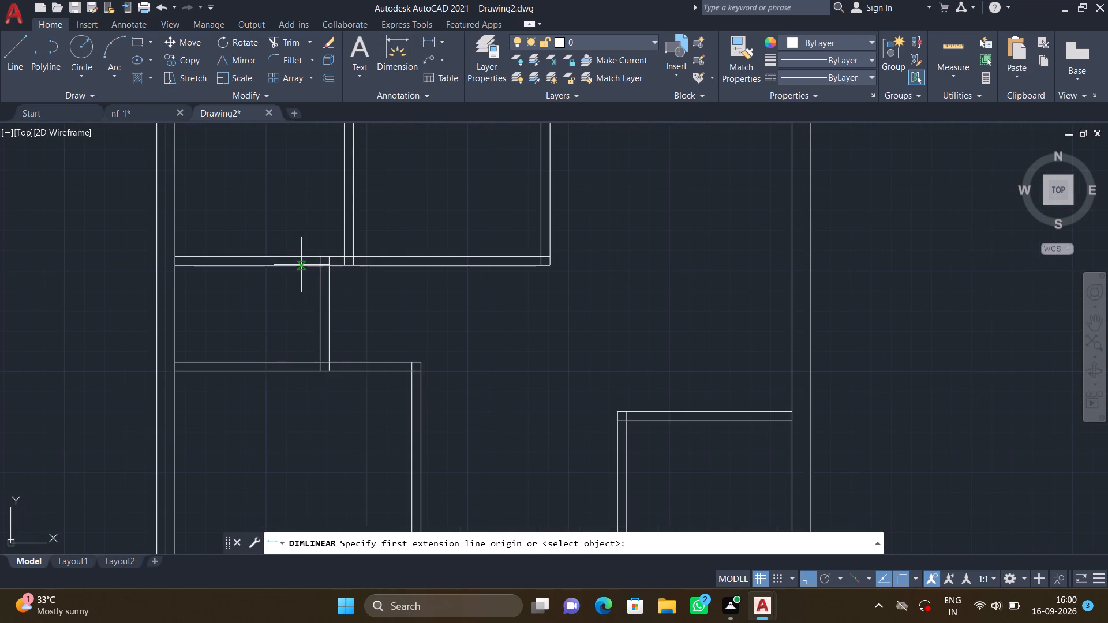
pyautogui.click(301, 265)
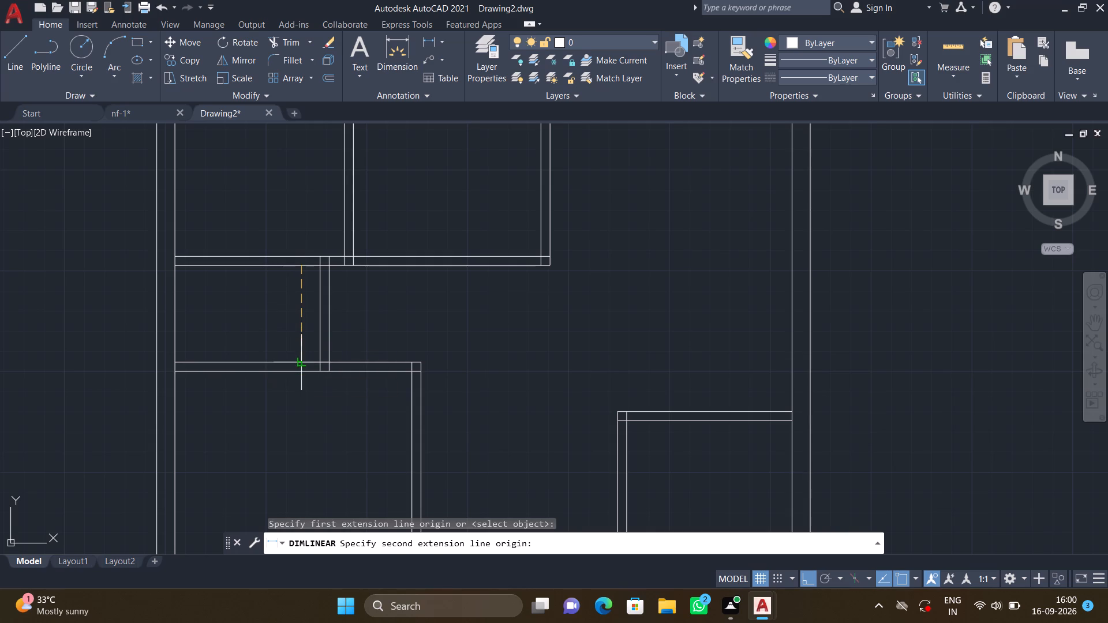
pyautogui.click(303, 359)
pyautogui.scroll(3, 302, 344)
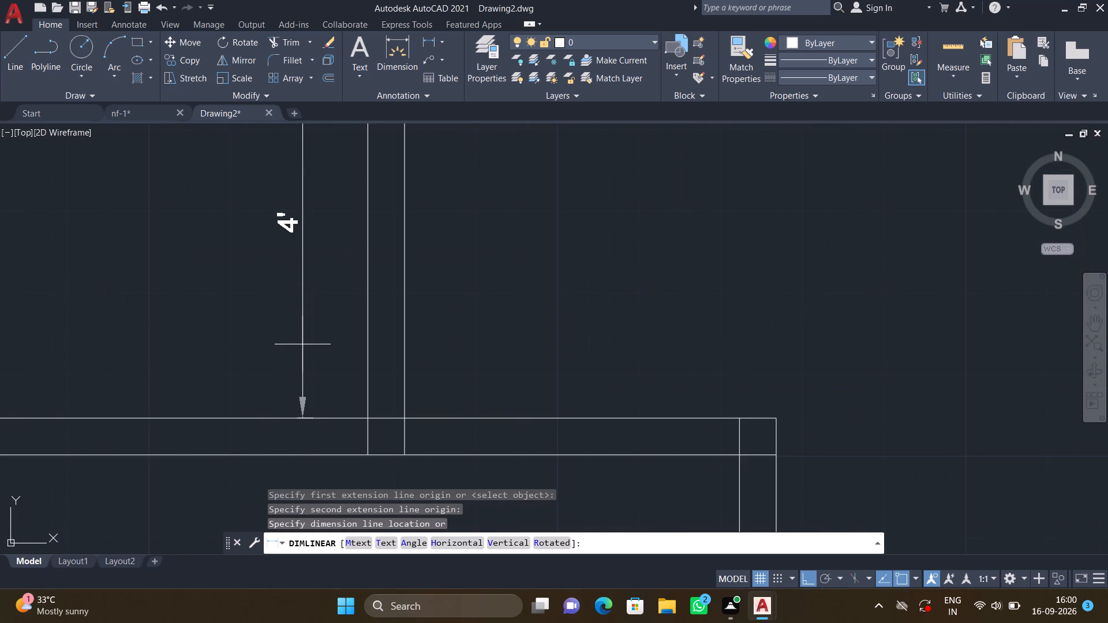
pyautogui.press('Escape')
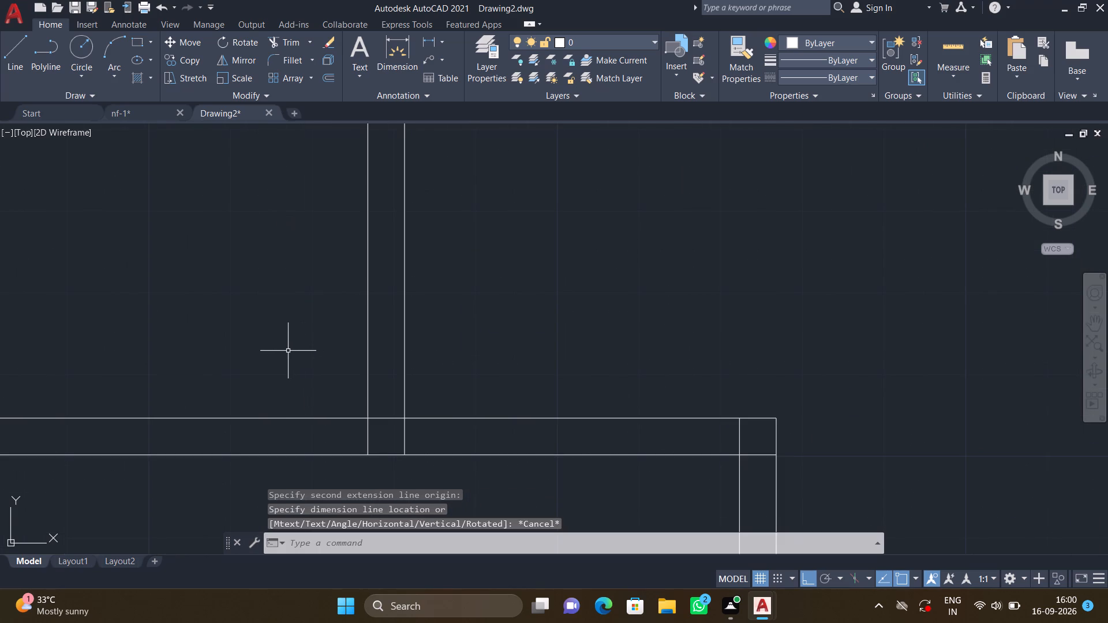
# Measure the clear inside width of the upper-middle room along the upper line of its bottom wall.
pyautogui.scroll(-3, 282, 344)
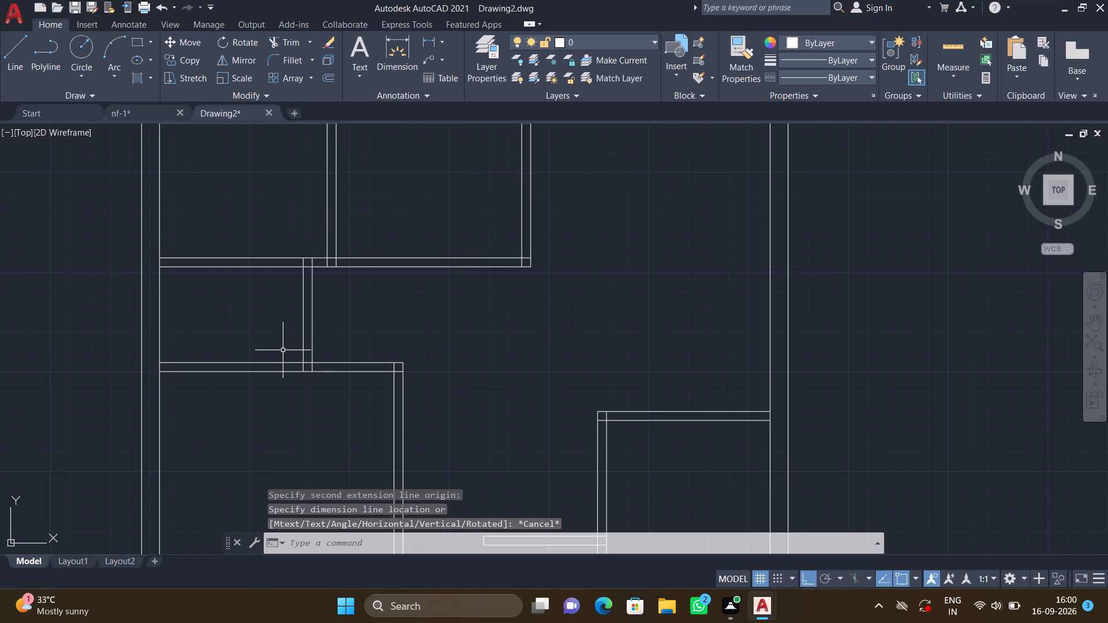
pyautogui.moveTo(283, 348); pyautogui.dragTo(293, 292, button='middle')
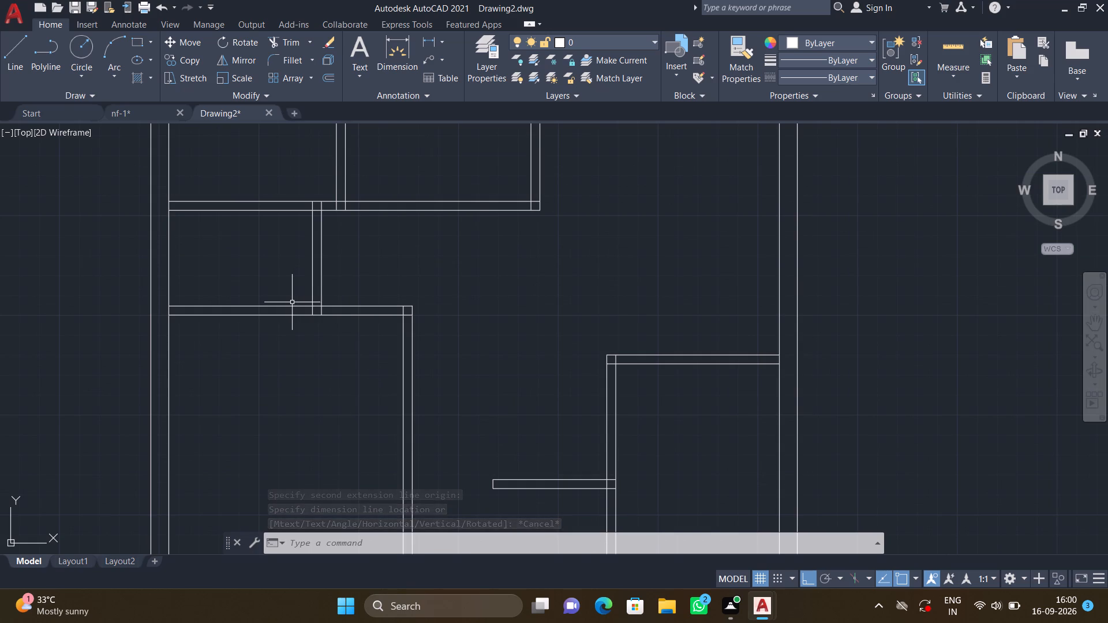
pyautogui.scroll(-1, 300, 308)
pyautogui.moveTo(274, 357); pyautogui.dragTo(286, 293, button='middle')
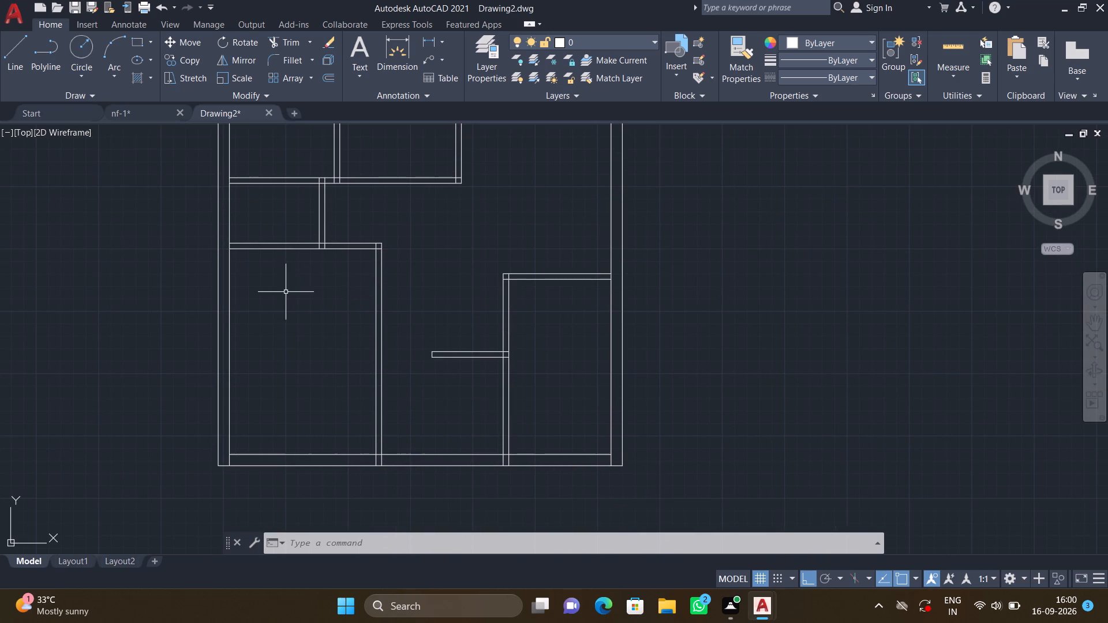
pyautogui.moveTo(302, 243); pyautogui.dragTo(305, 378, button='middle')
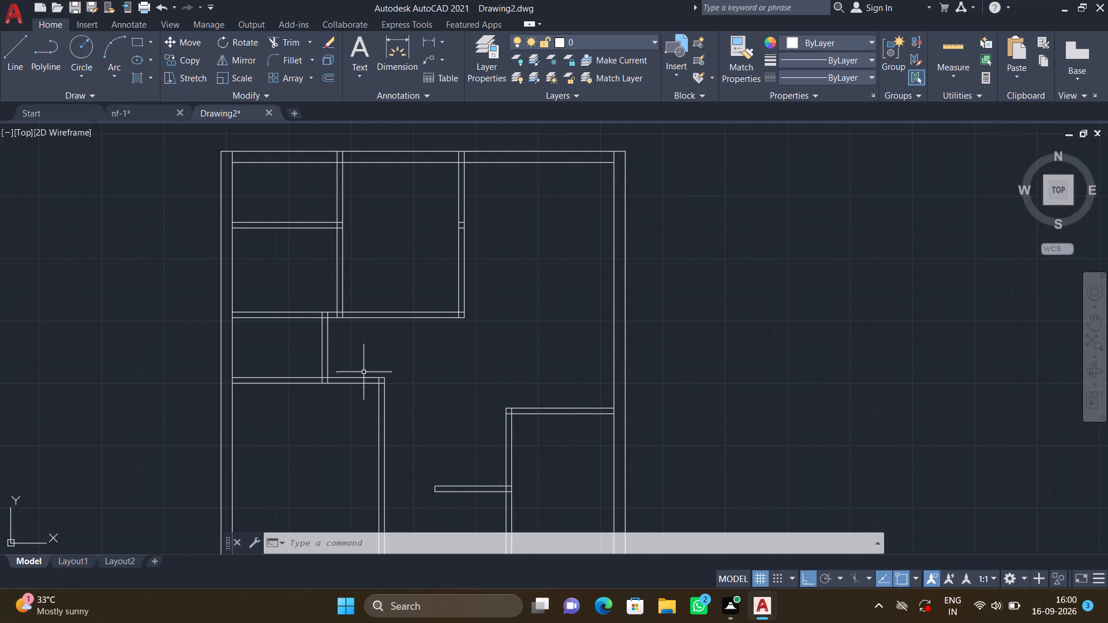
pyautogui.scroll(2, 364, 371)
pyautogui.scroll(-2, 358, 365)
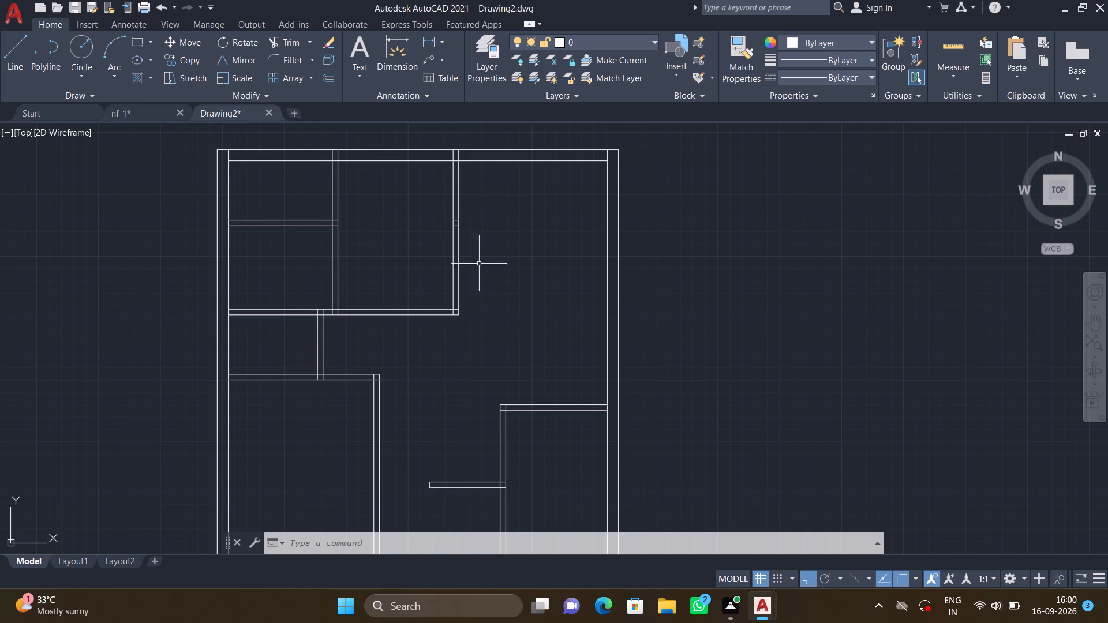
pyautogui.press('space')
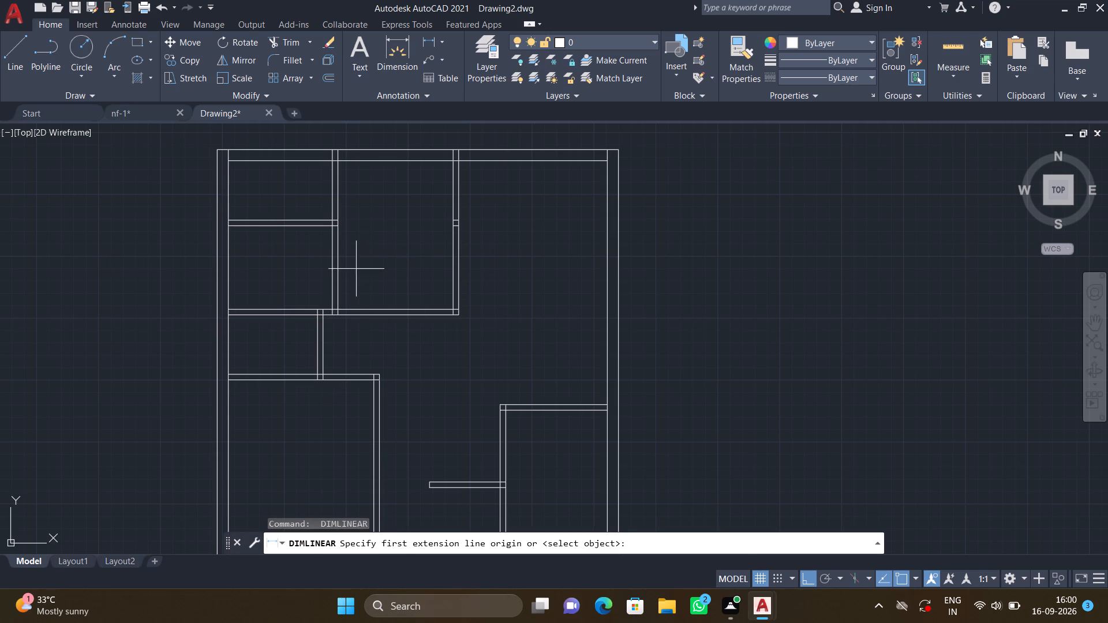
pyautogui.scroll(3, 342, 307)
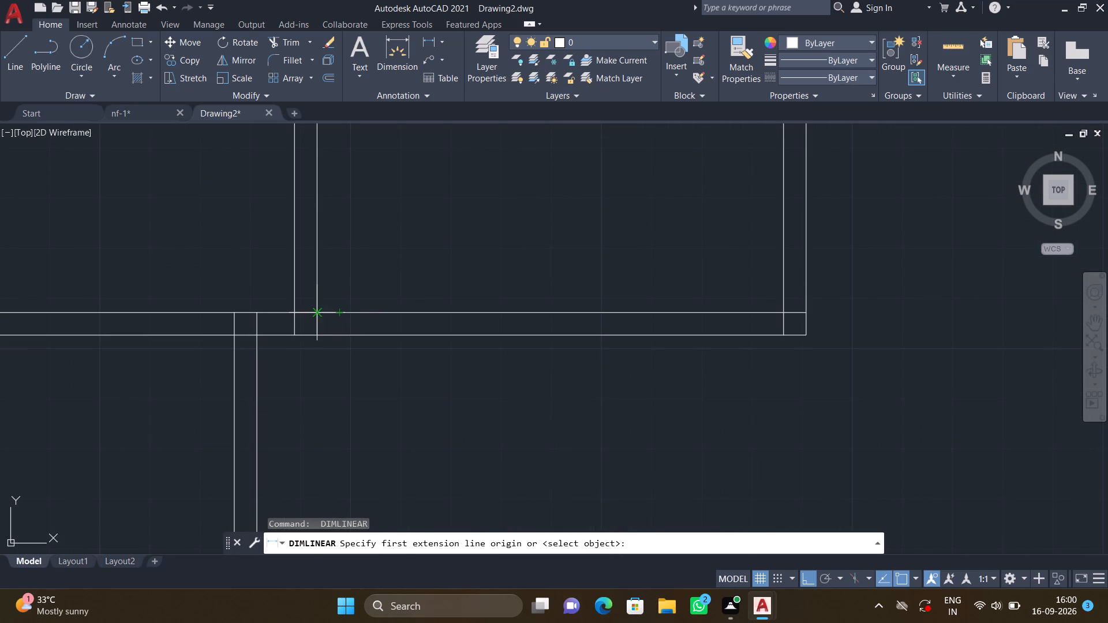
pyautogui.click(320, 314)
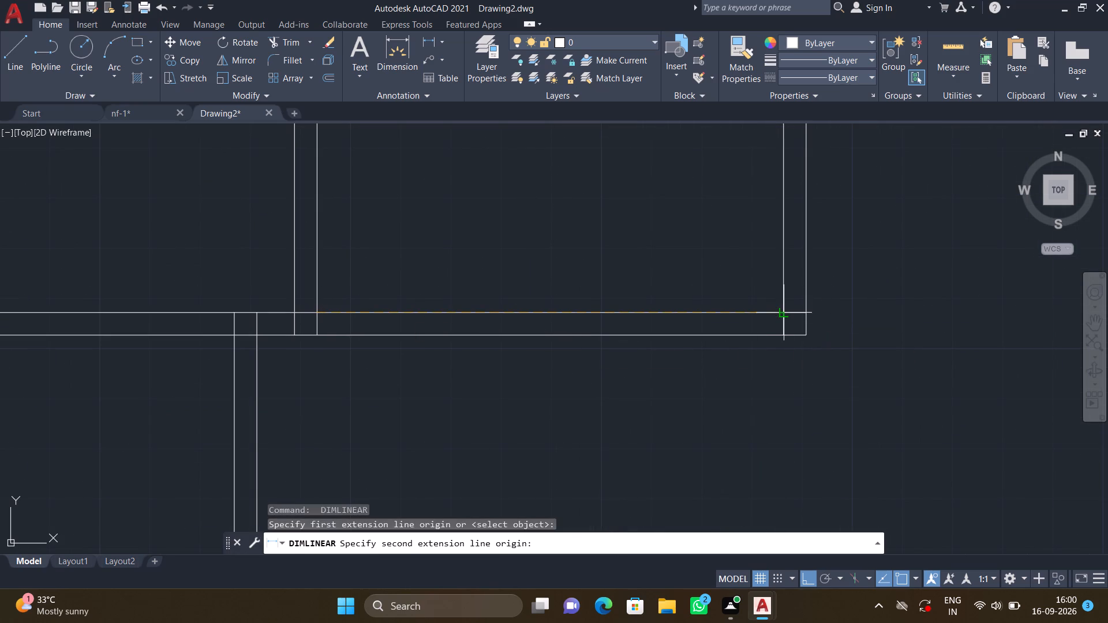
pyautogui.click(781, 311)
pyautogui.press('Escape')
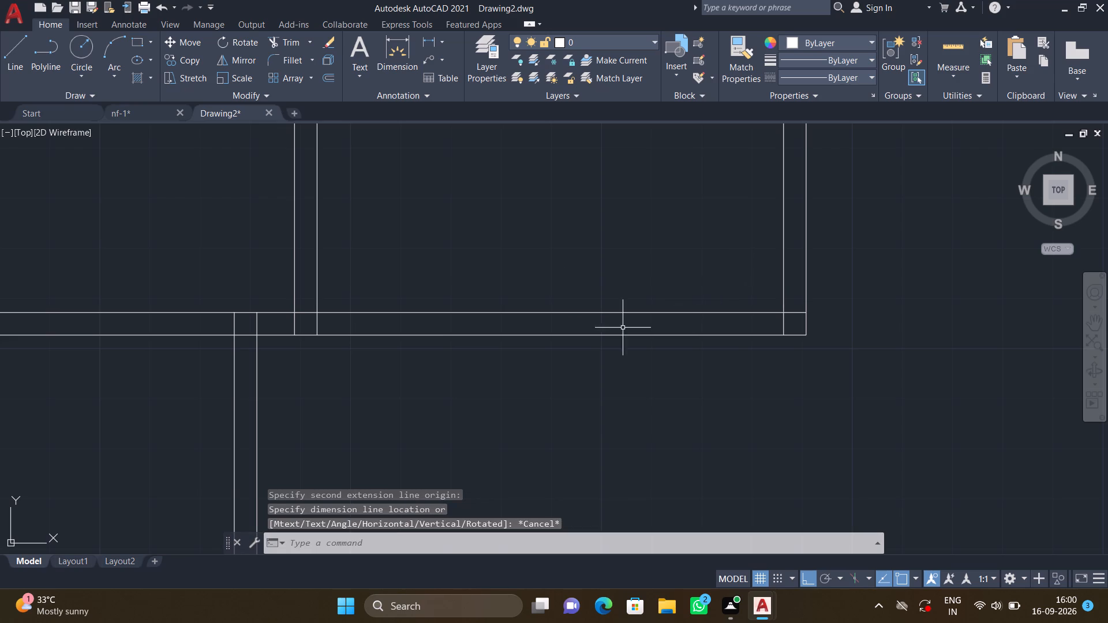
# Measure the overall width of the upper-middle room along its bottom wall, including the thickness of both side walls.
pyautogui.scroll(-2, 615, 329)
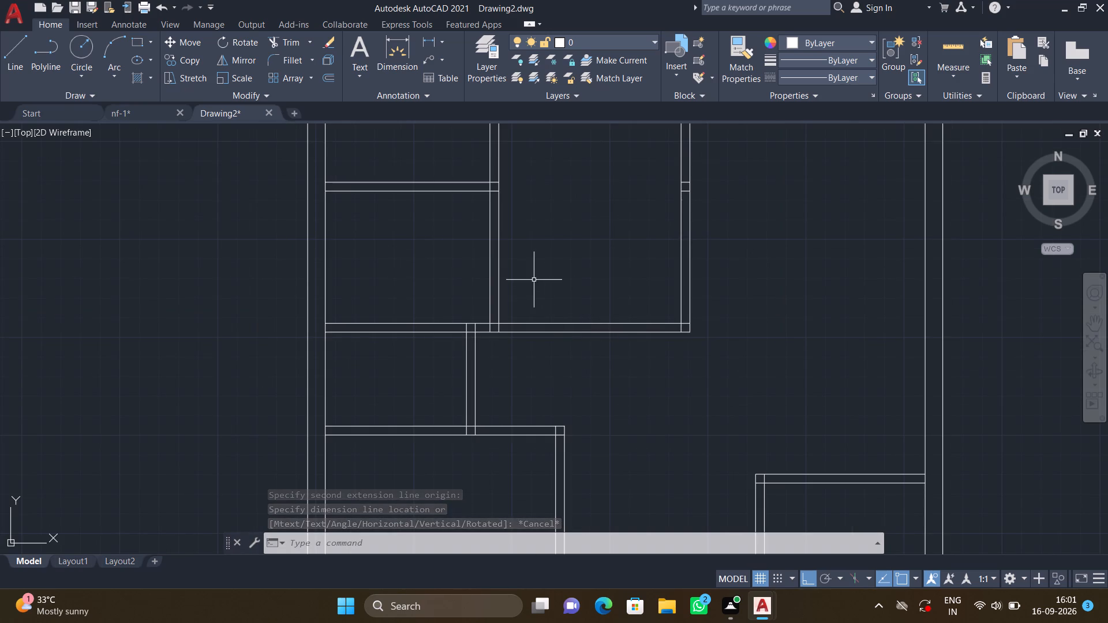
pyautogui.press('space')
pyautogui.scroll(2, 495, 338)
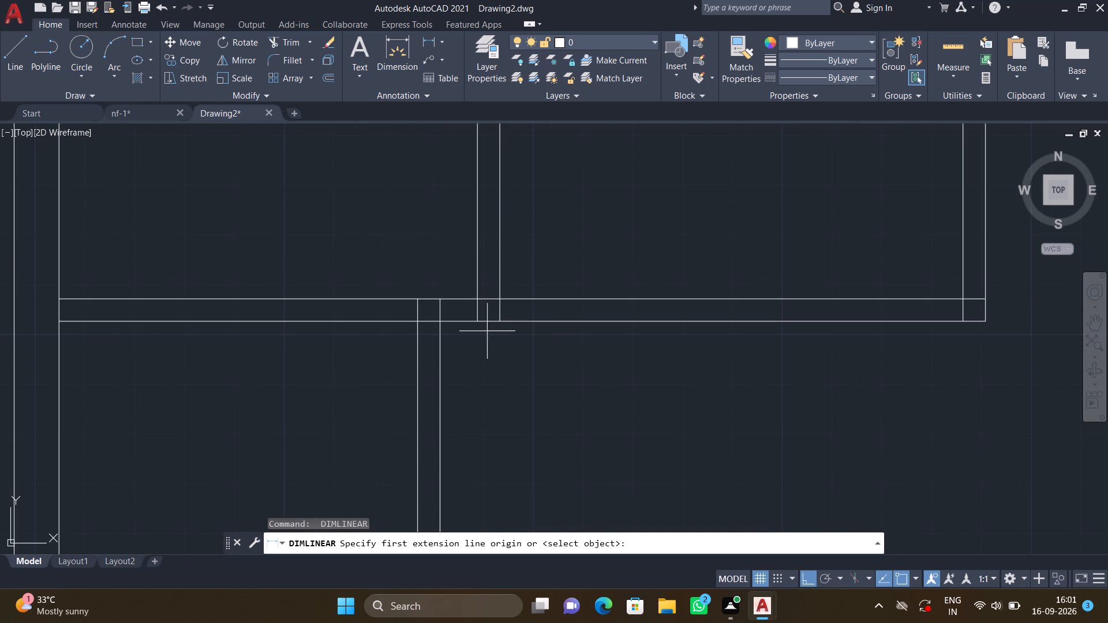
pyautogui.click(474, 320)
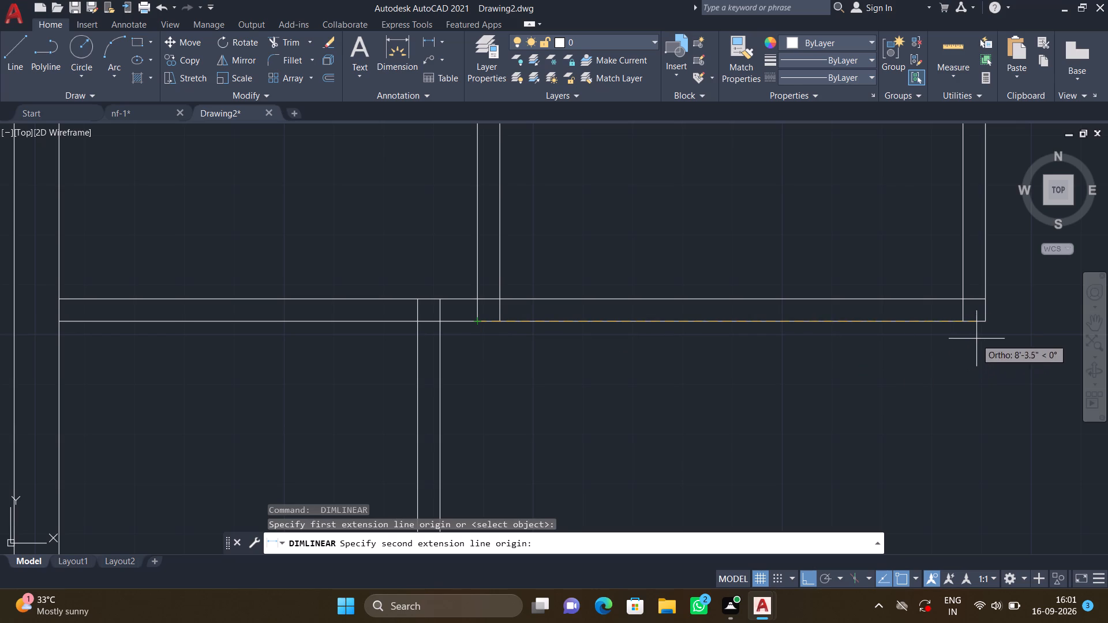
pyautogui.click(984, 323)
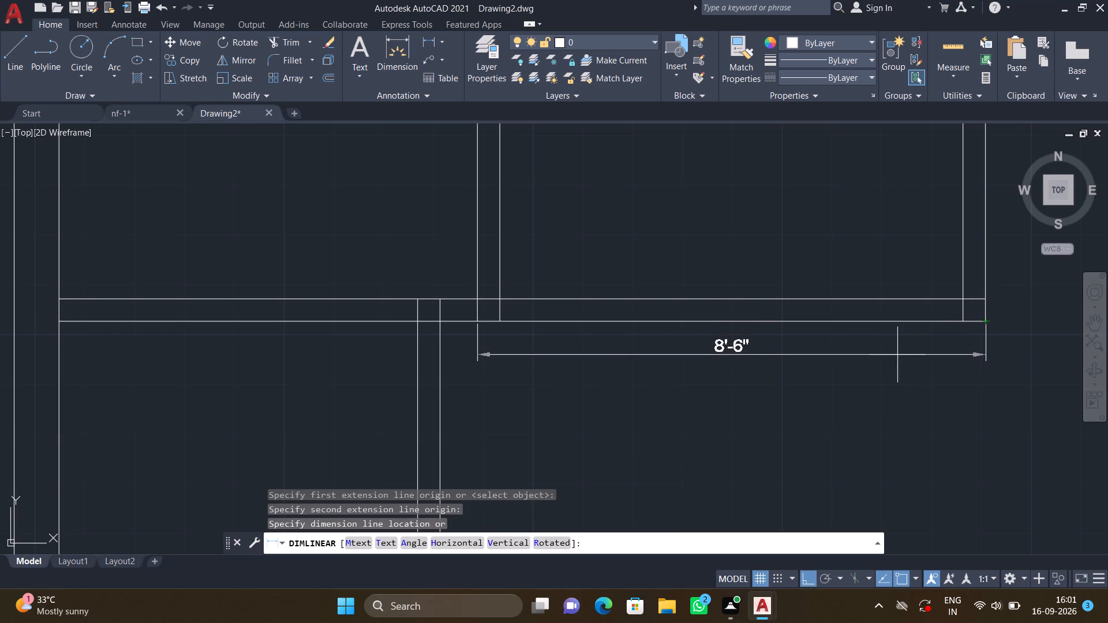
pyautogui.press('Escape')
# Measure the horizontal distance from the inner face of the upper-middle room's right wall to the inner face of the right exterior wall.
pyautogui.scroll(-4, 828, 344)
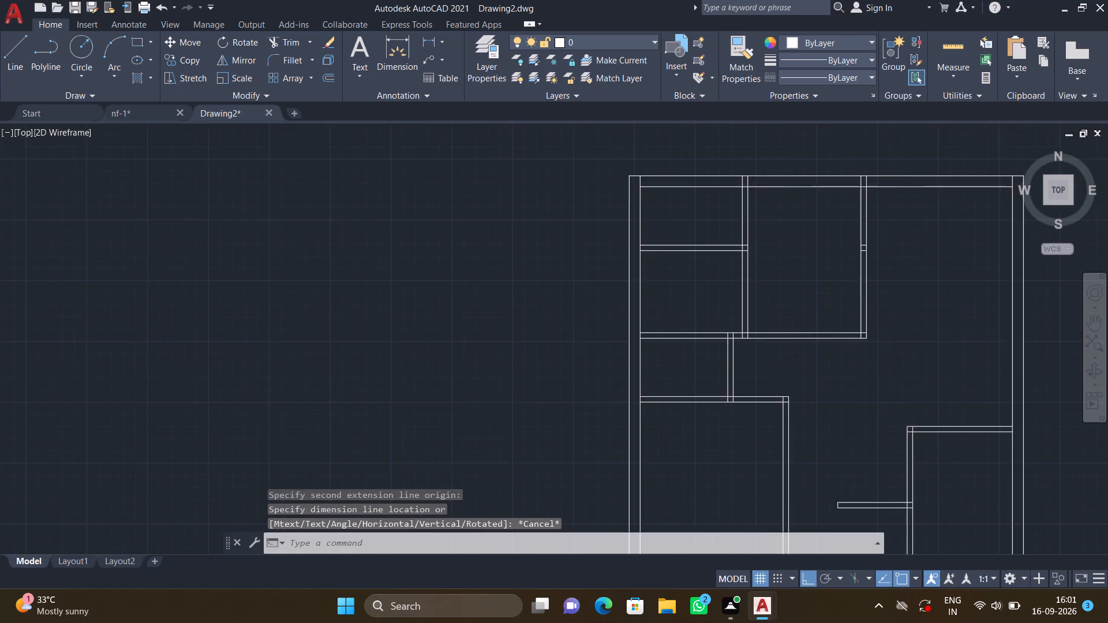
pyautogui.moveTo(783, 329); pyautogui.dragTo(684, 295, button='middle')
pyautogui.moveTo(808, 303); pyautogui.dragTo(724, 257, button='middle')
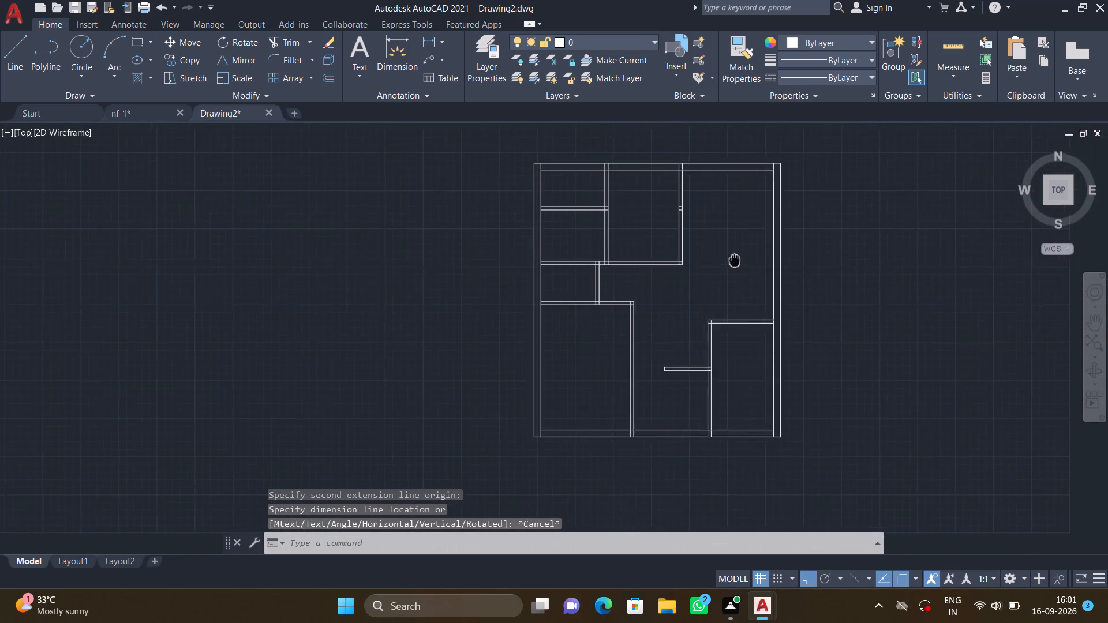
pyautogui.moveTo(724, 257); pyautogui.dragTo(687, 252, button='middle')
pyautogui.press('space')
pyautogui.scroll(2, 651, 242)
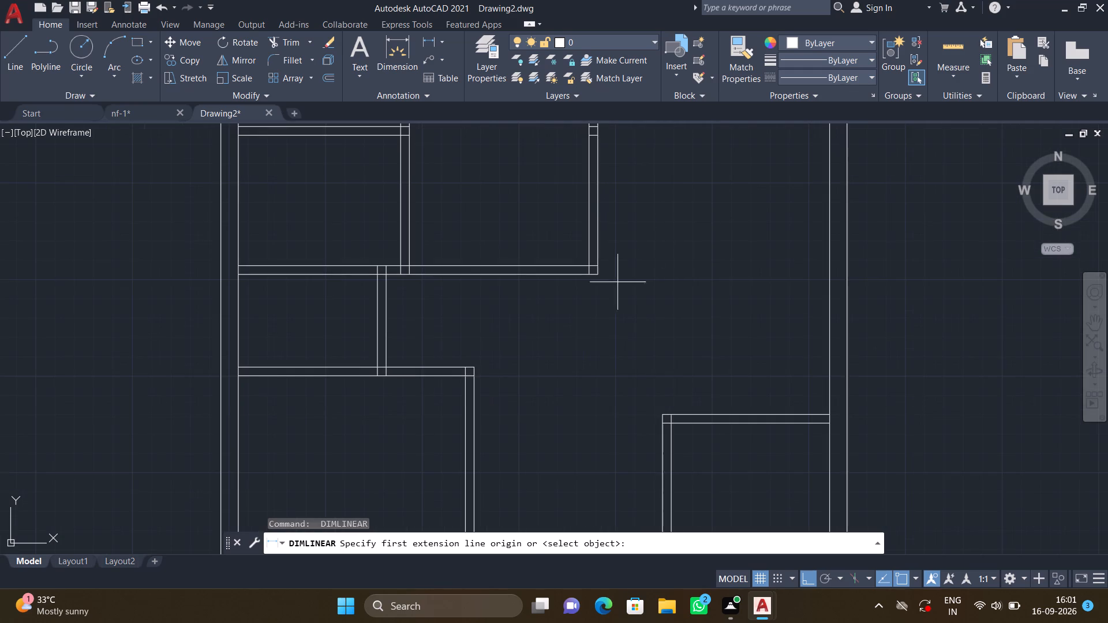
pyautogui.click(589, 273)
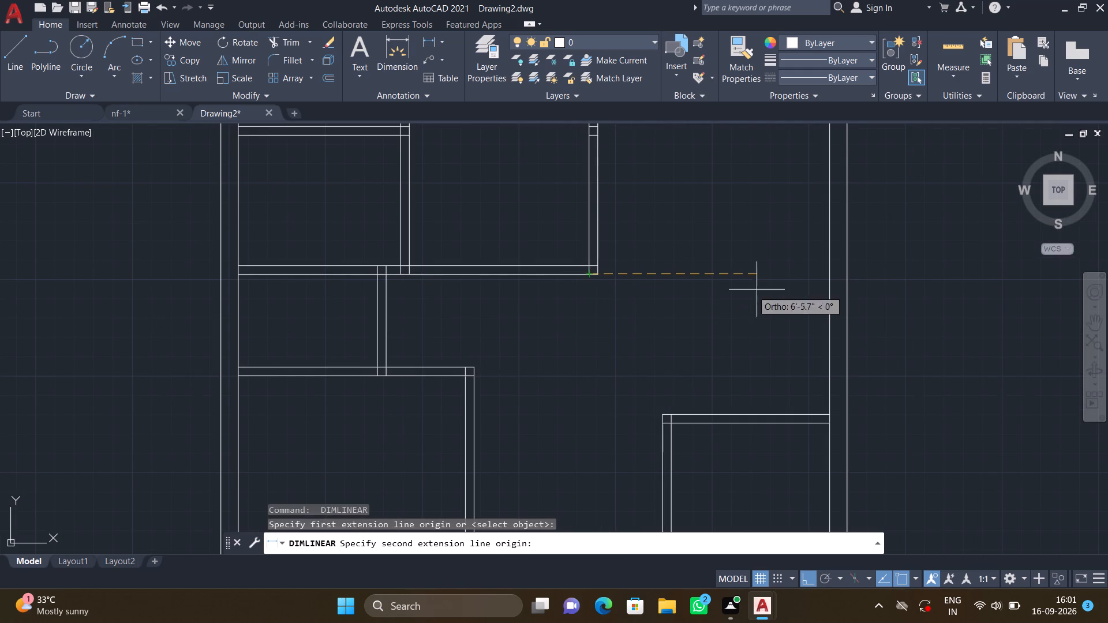
pyautogui.click(828, 276)
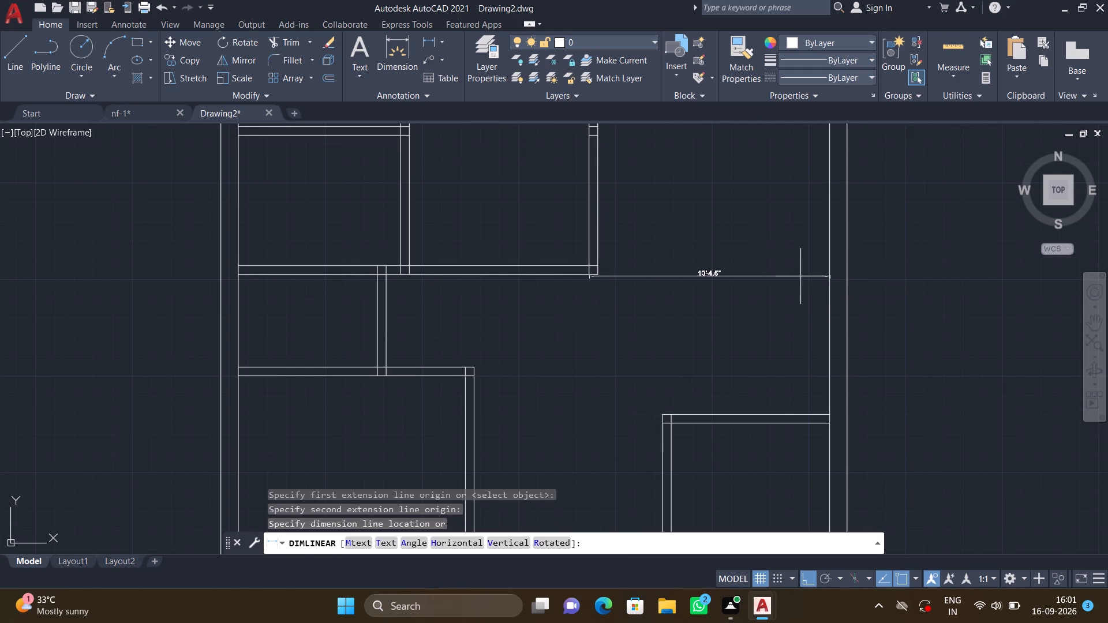
pyautogui.scroll(3, 713, 257)
pyautogui.scroll(-4, 712, 257)
pyautogui.press('Escape')
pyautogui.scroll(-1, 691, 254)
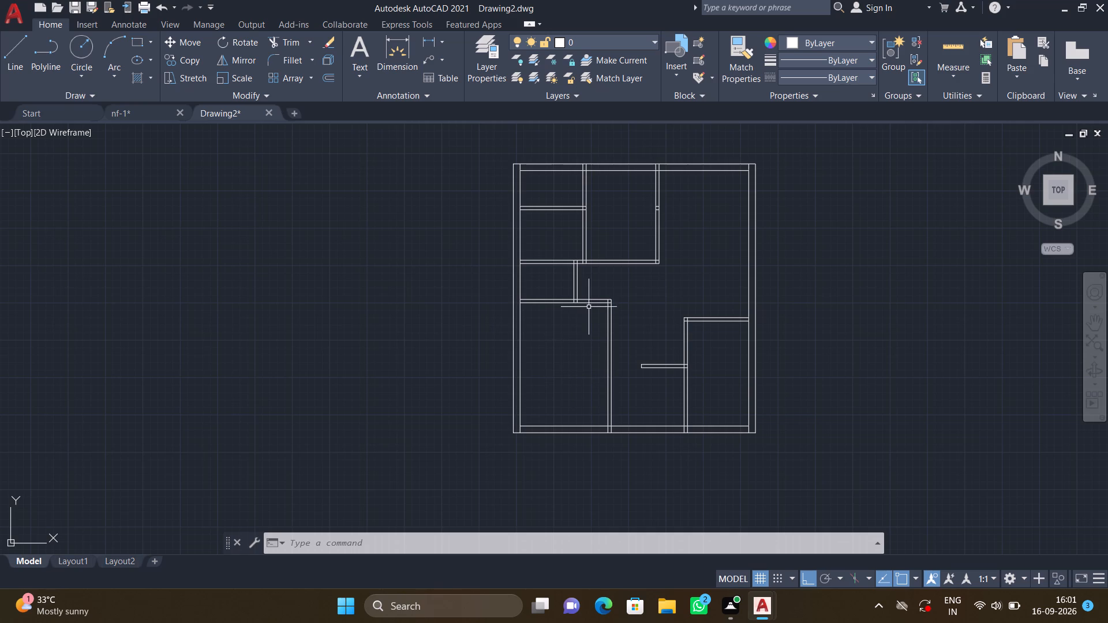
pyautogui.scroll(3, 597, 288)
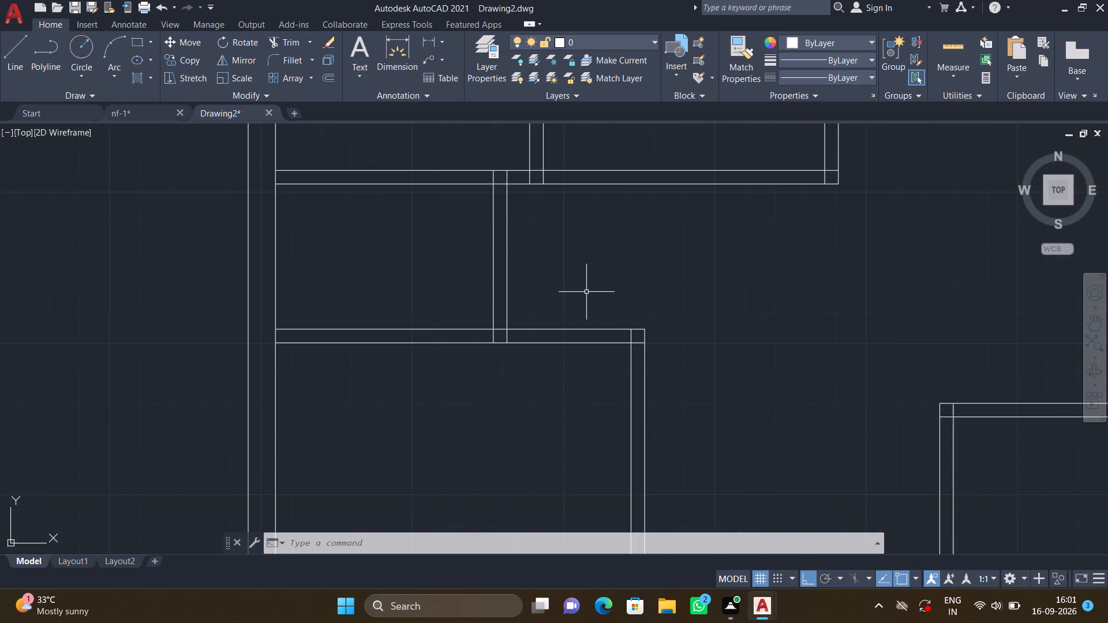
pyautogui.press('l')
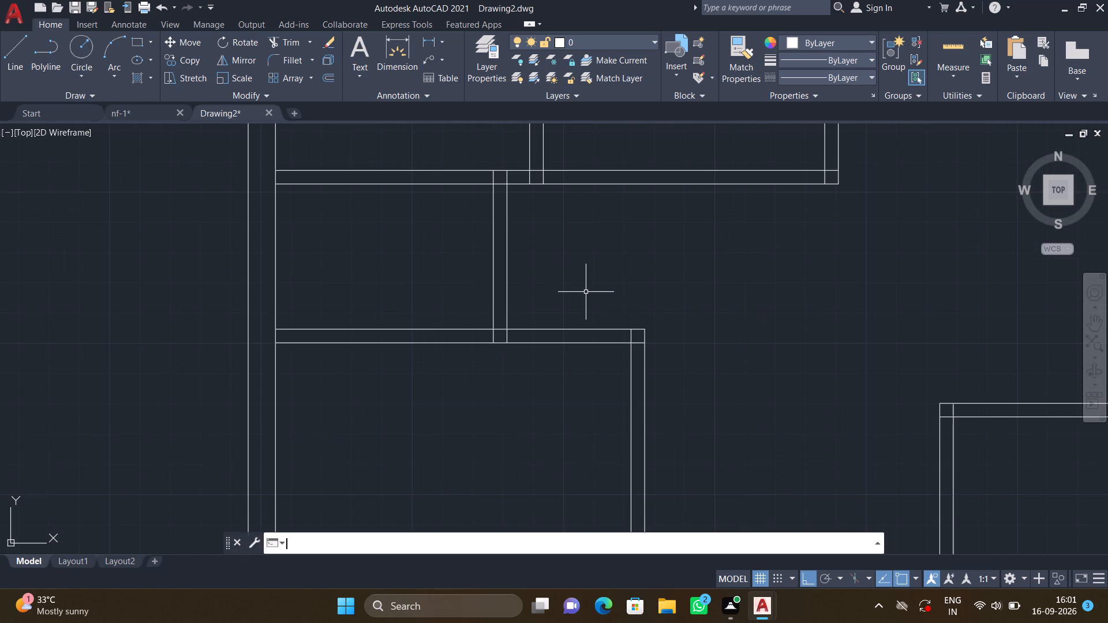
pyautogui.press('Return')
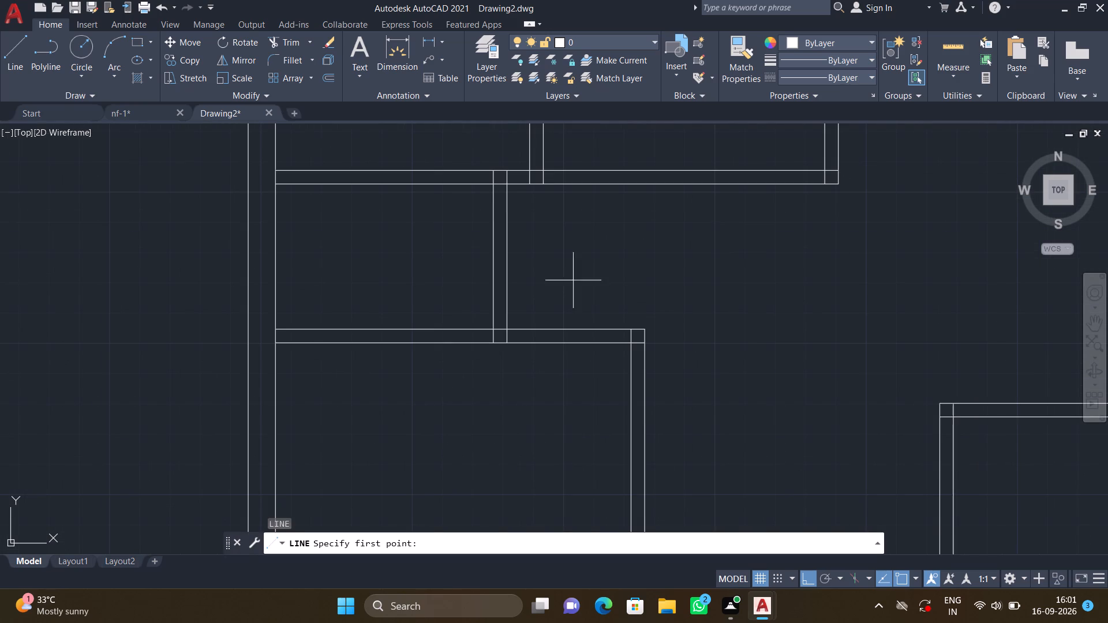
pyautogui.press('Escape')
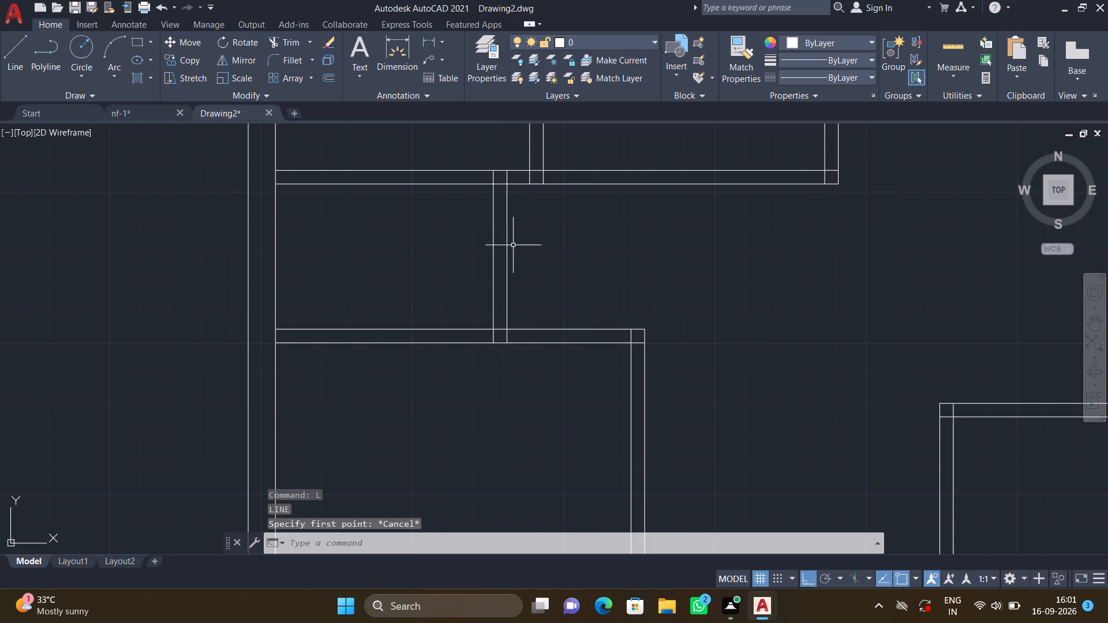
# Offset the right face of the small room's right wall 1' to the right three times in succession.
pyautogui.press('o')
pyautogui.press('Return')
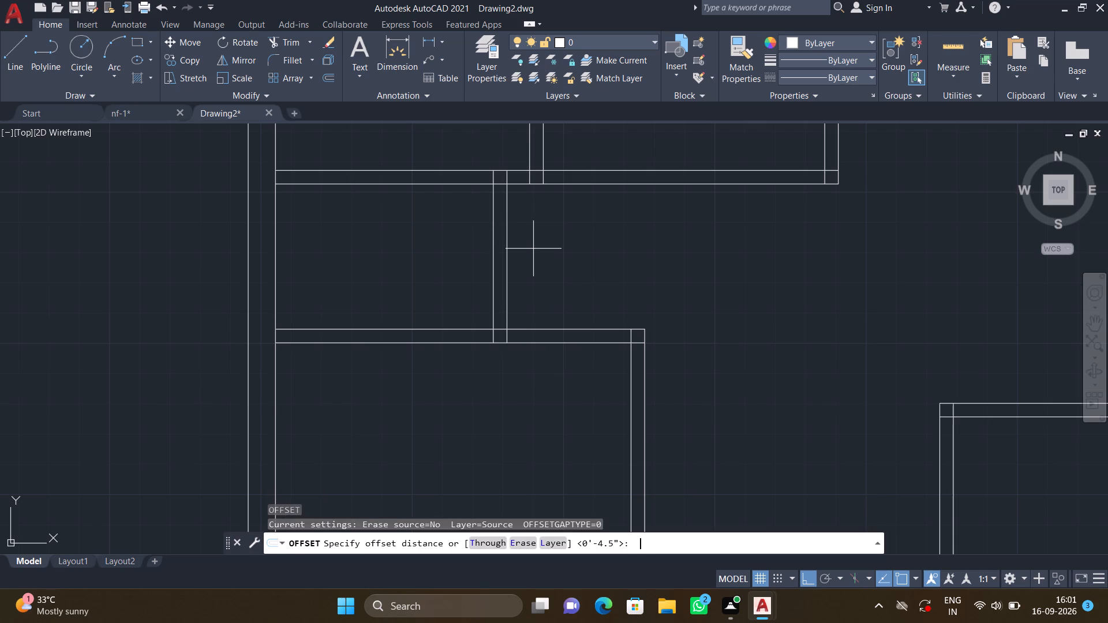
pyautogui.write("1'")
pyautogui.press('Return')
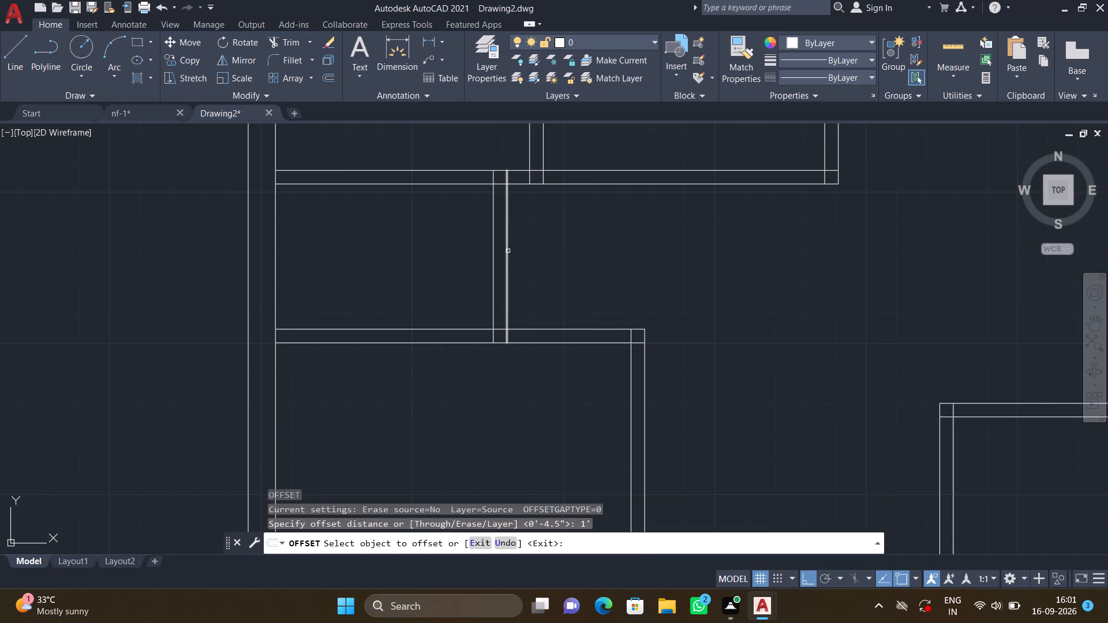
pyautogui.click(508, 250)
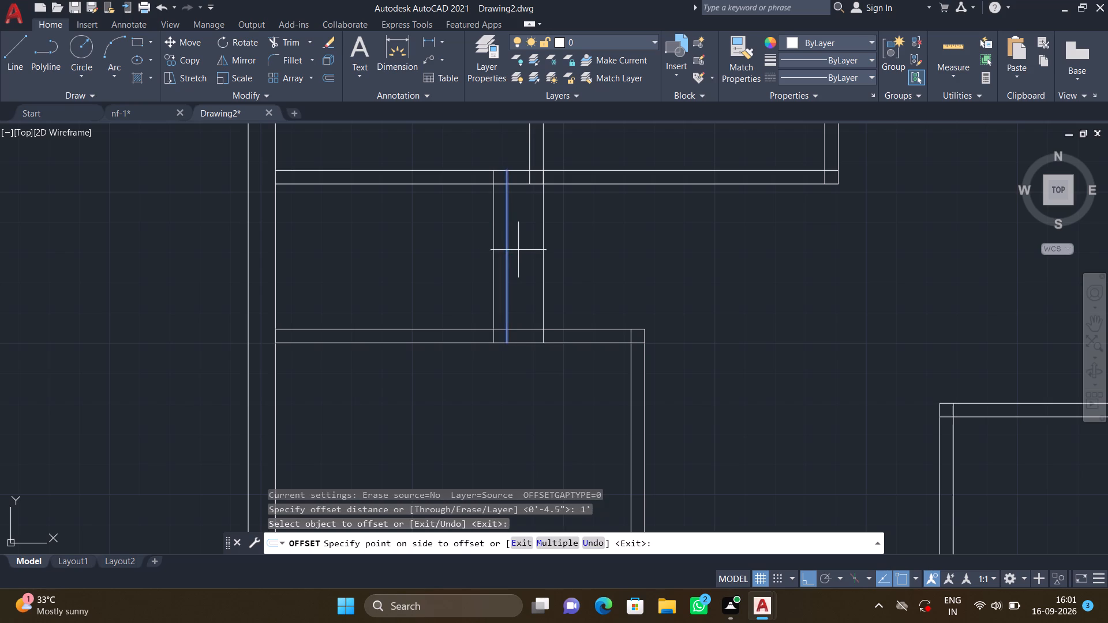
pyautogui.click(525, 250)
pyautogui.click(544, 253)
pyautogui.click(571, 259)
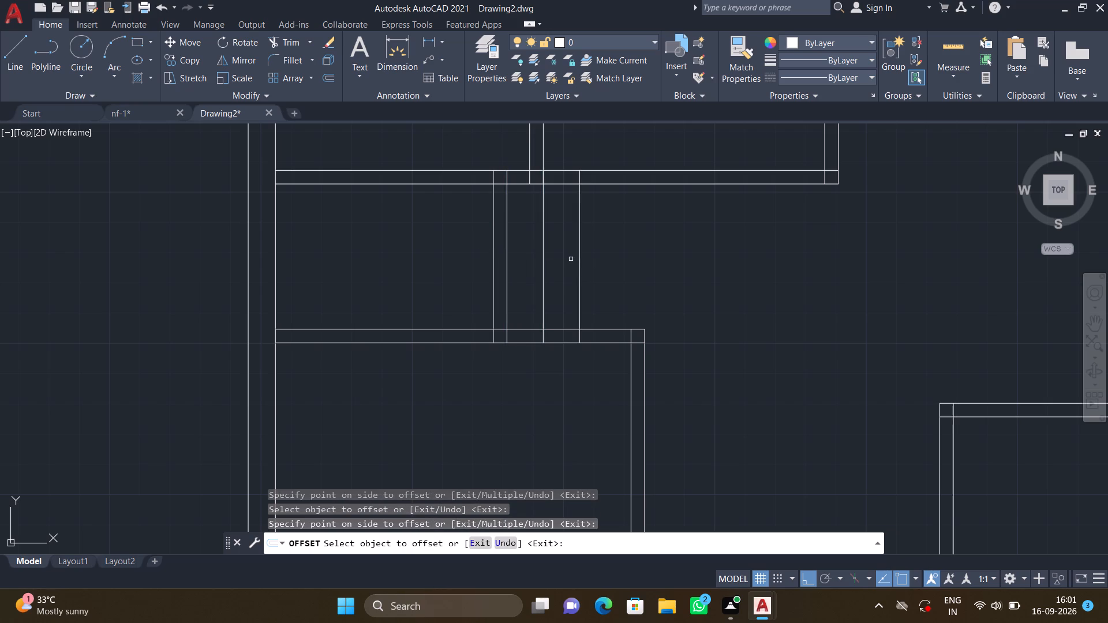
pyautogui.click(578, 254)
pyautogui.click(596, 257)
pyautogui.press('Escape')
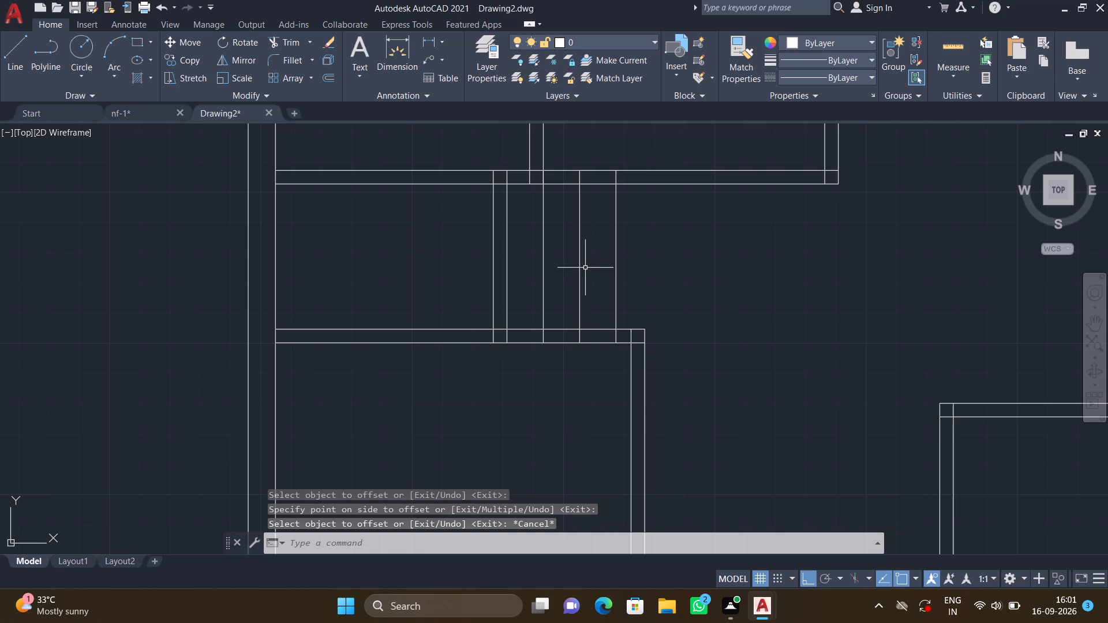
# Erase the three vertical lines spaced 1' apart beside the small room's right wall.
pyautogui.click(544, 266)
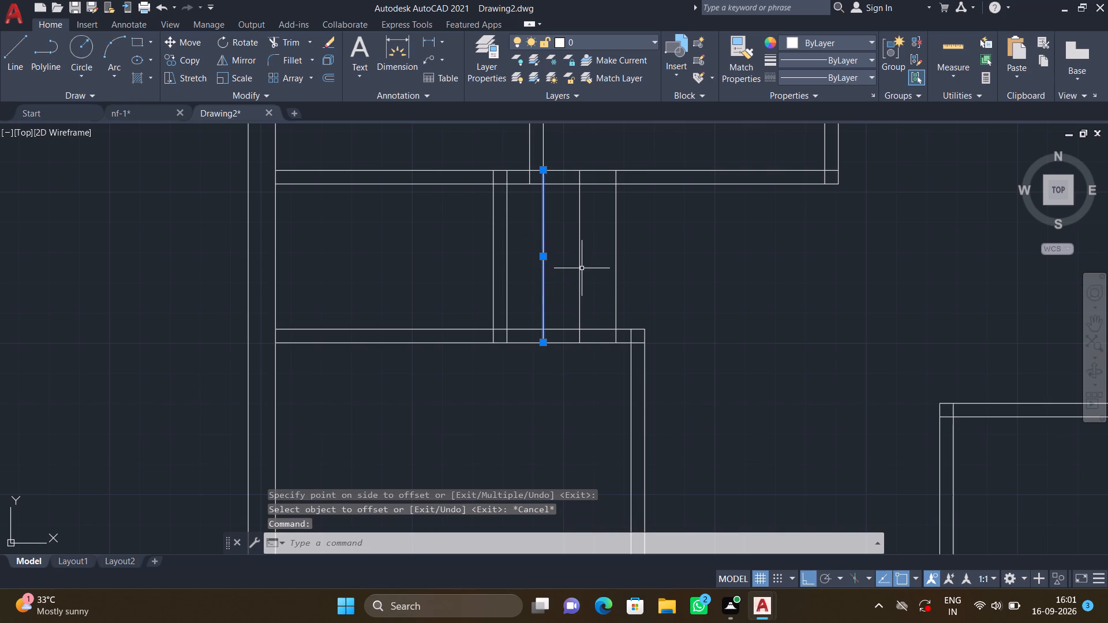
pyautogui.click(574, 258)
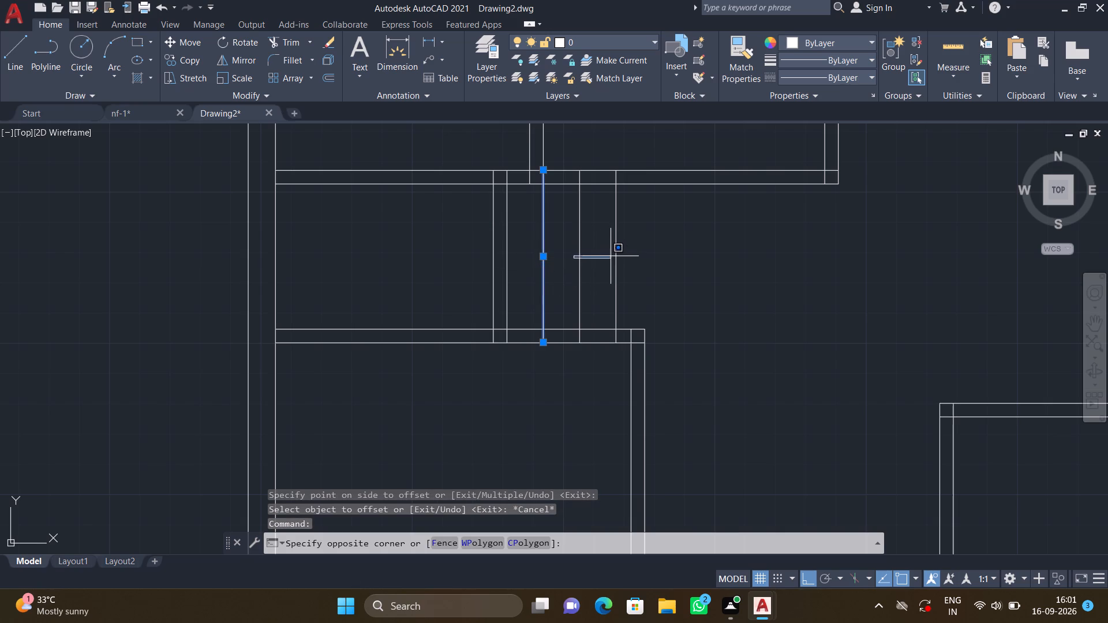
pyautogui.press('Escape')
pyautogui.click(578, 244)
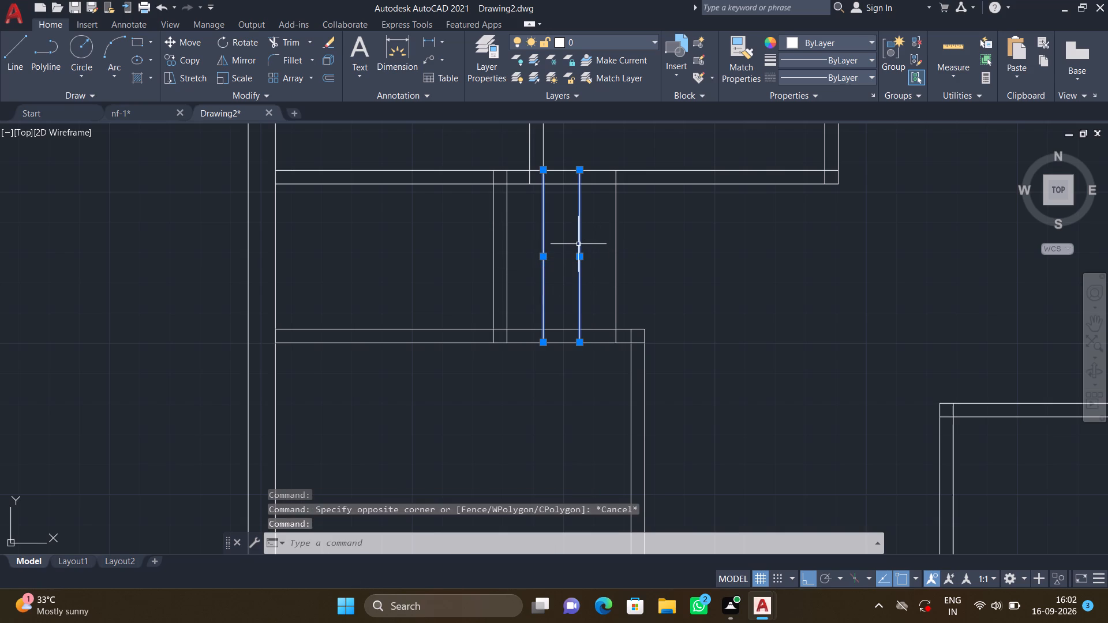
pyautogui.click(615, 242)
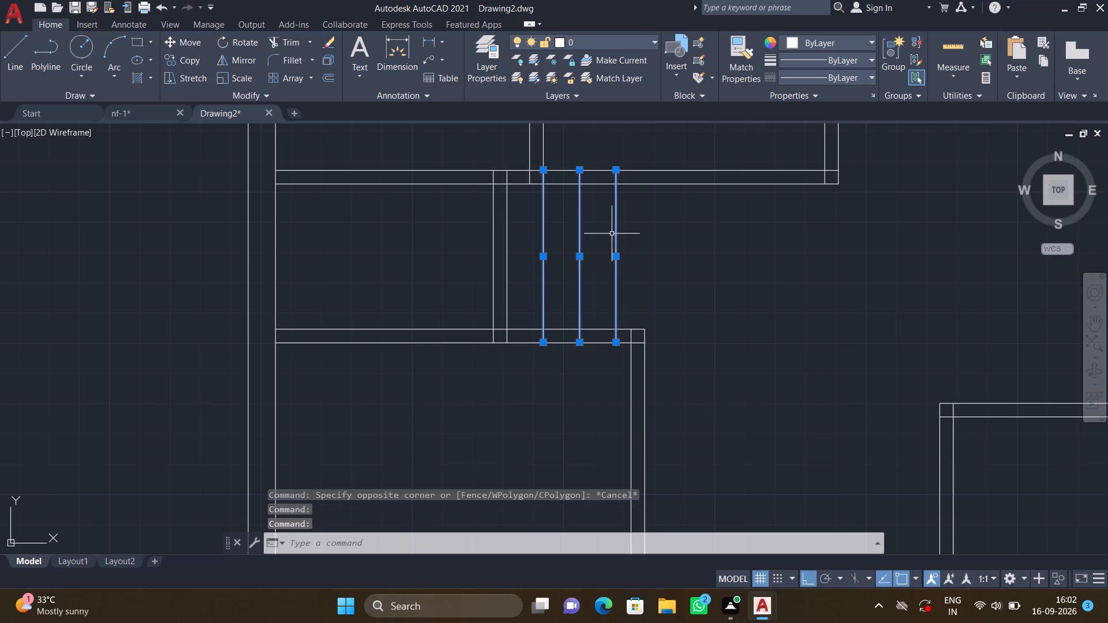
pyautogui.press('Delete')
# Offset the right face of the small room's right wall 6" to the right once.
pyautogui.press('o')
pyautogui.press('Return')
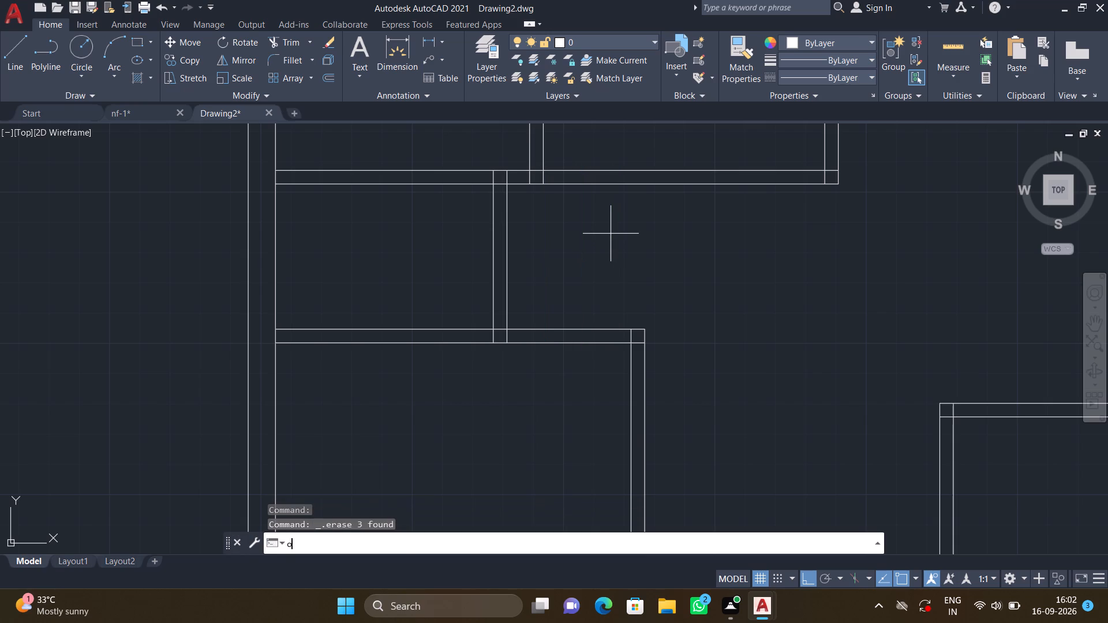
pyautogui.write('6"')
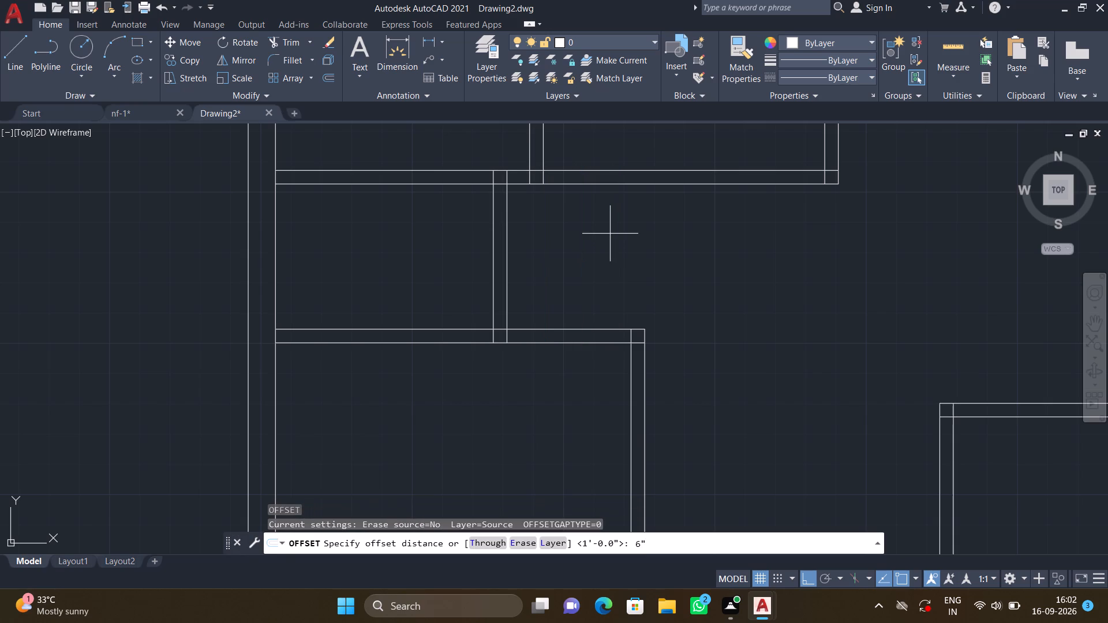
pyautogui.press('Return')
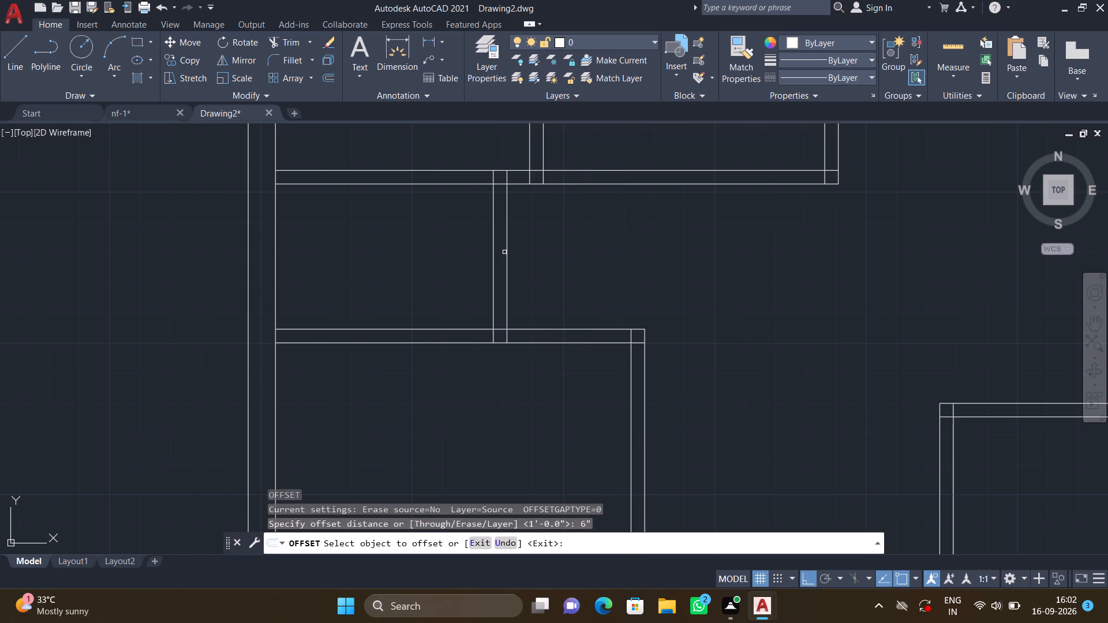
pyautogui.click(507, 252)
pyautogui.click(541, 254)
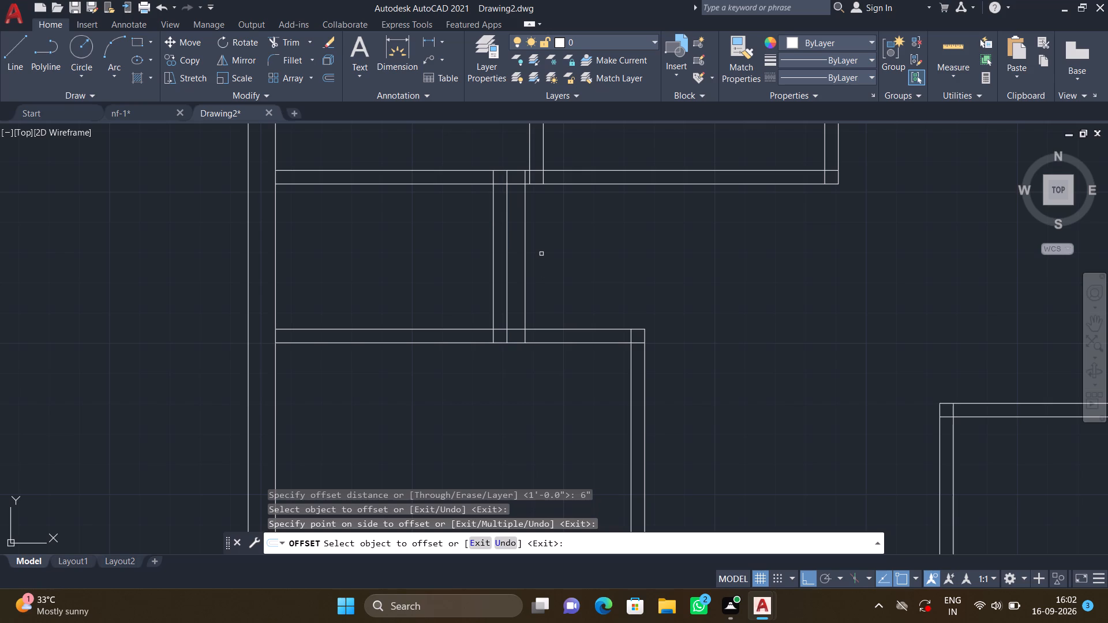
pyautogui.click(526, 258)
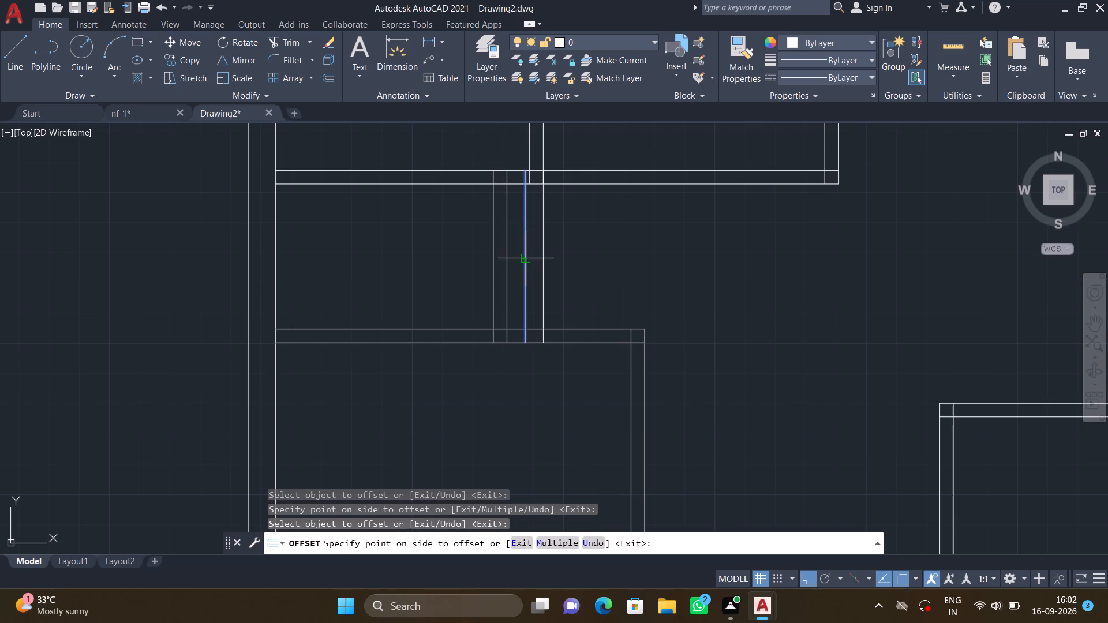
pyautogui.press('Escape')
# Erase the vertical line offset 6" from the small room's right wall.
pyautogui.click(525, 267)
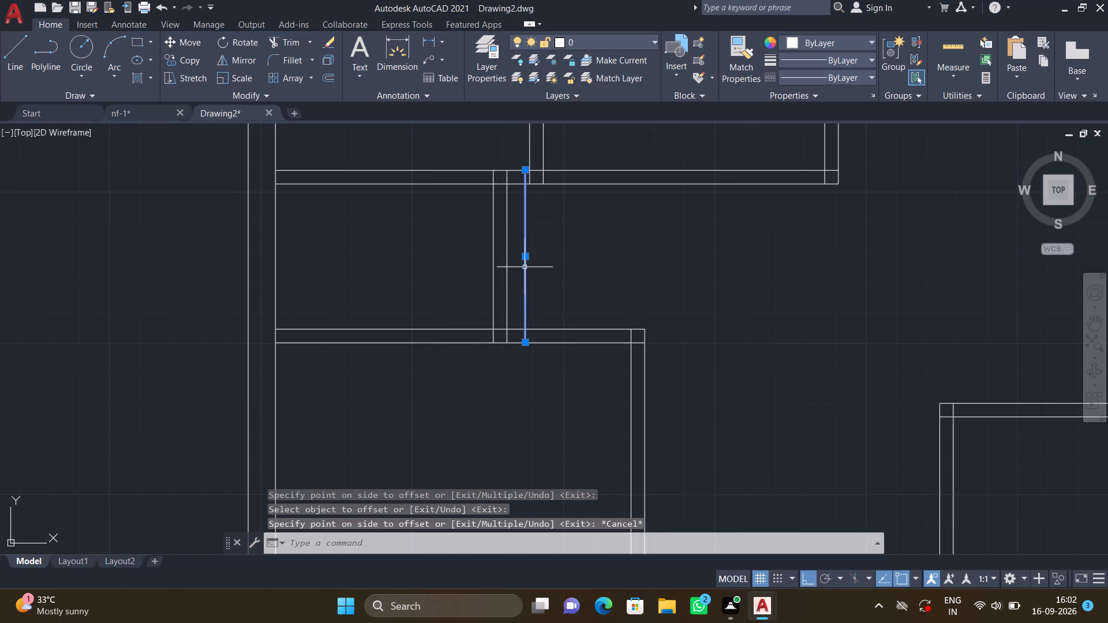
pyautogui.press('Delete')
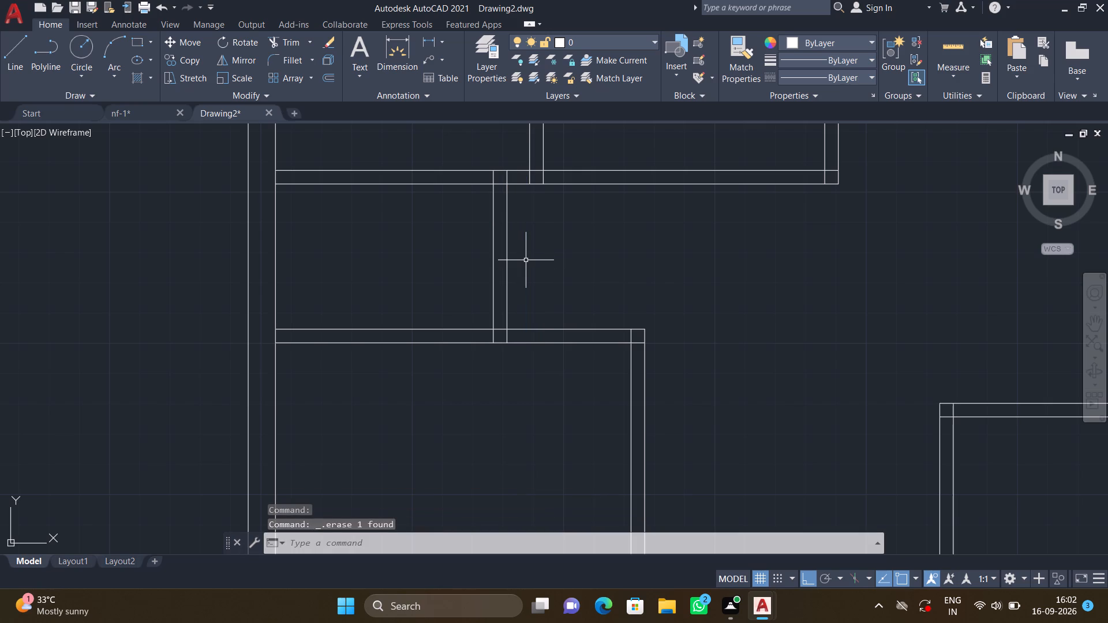
# Offset the right face of the small room's right wall successively to the right, making five vertical lines spaced 9" apart.
pyautogui.press('o')
pyautogui.press('Return')
pyautogui.press('9')
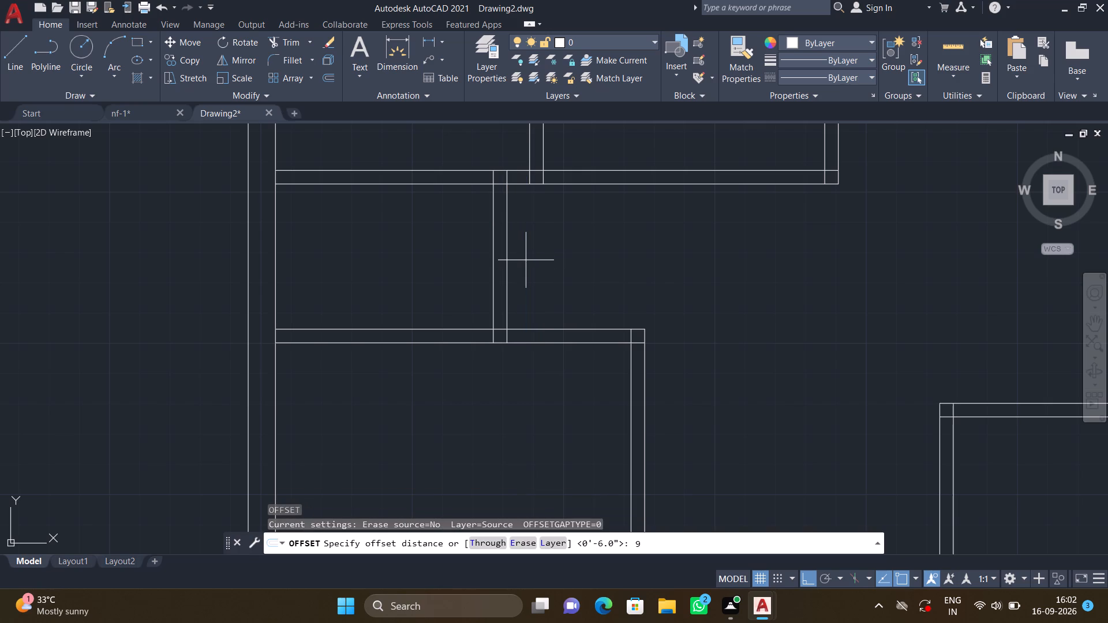
pyautogui.hotkey('shift', '"')
pyautogui.press('Return')
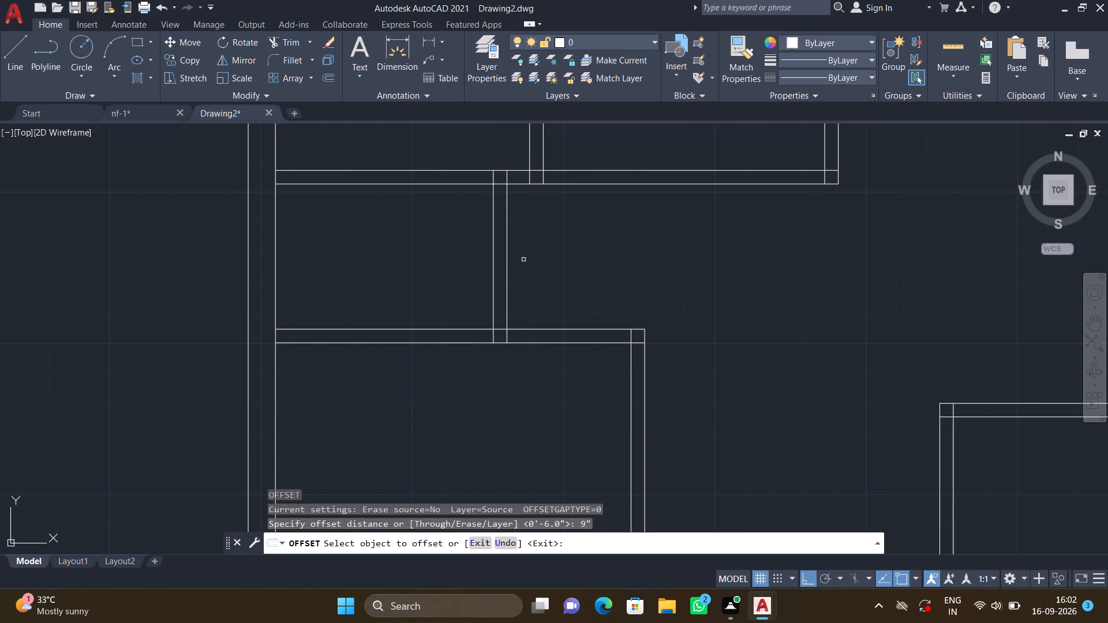
pyautogui.click(507, 256)
pyautogui.click(543, 258)
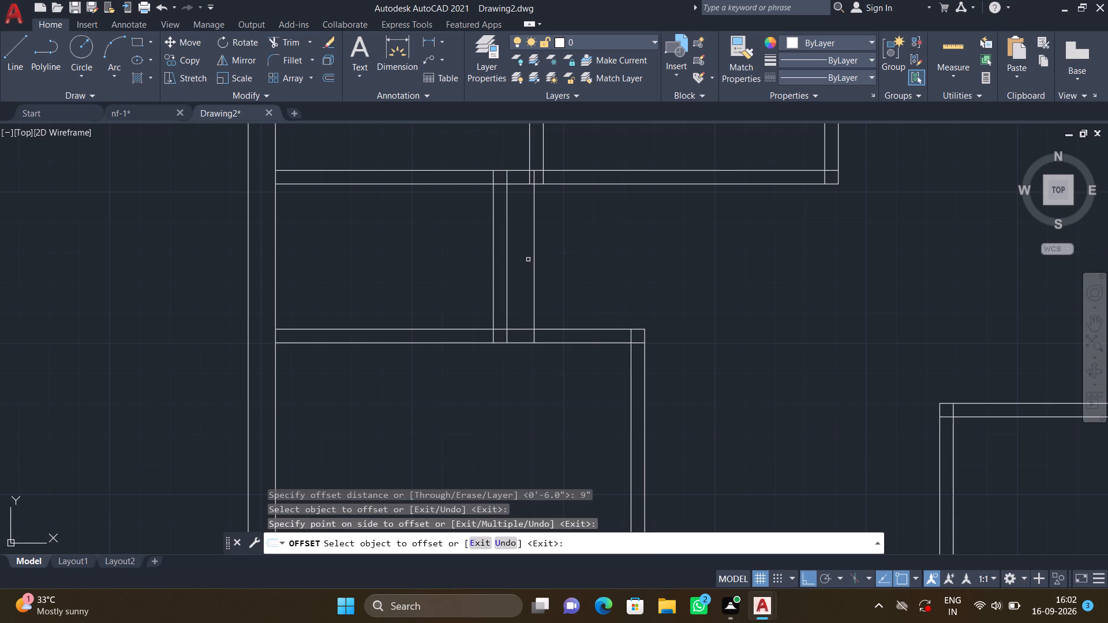
pyautogui.click(533, 260)
pyautogui.click(585, 265)
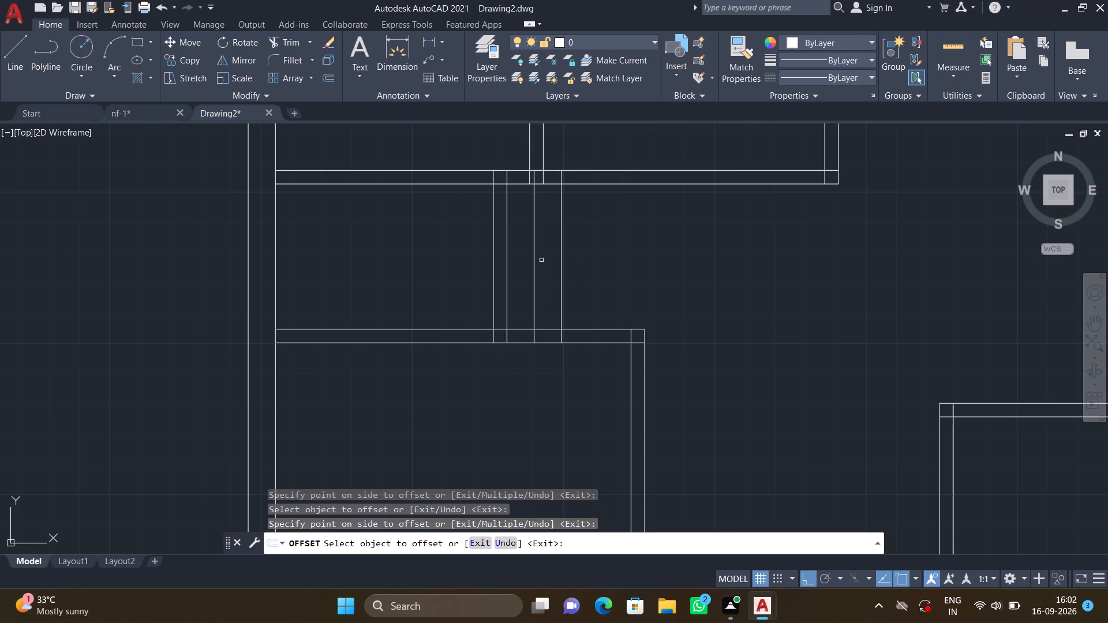
pyautogui.click(562, 260)
pyautogui.click(597, 264)
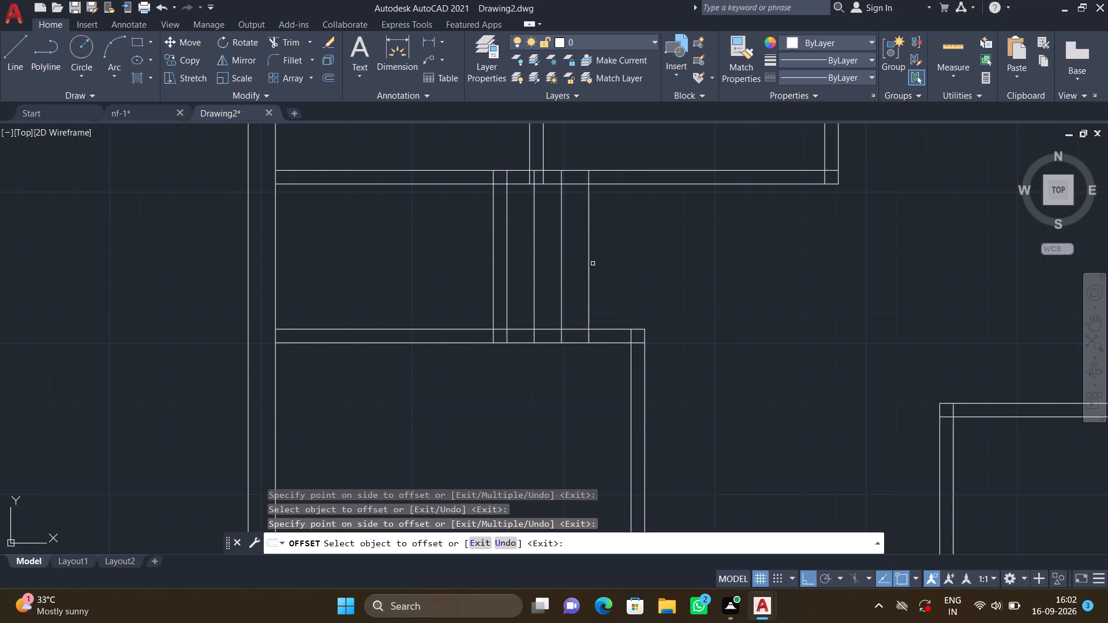
pyautogui.click(589, 260)
pyautogui.click(608, 261)
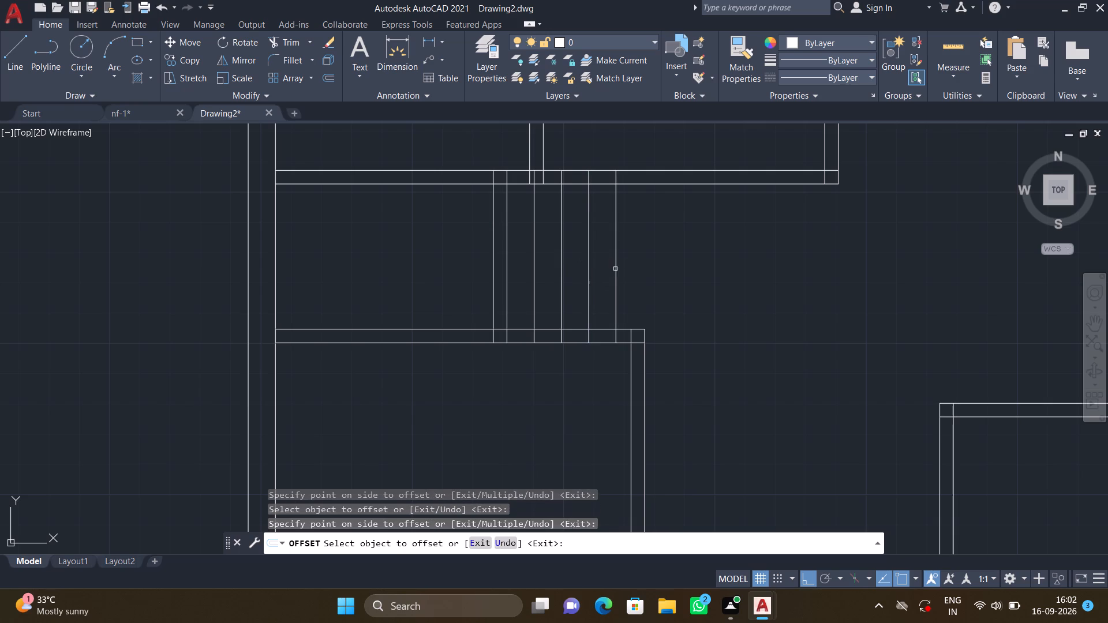
pyautogui.click(615, 269)
pyautogui.click(646, 267)
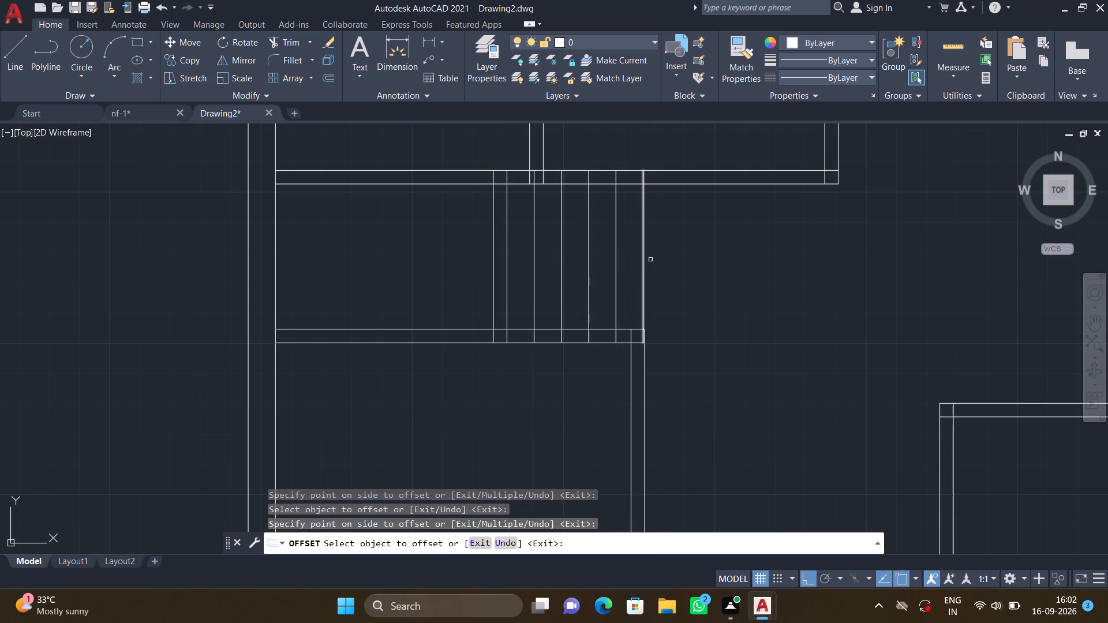
# Continue the row of vertical lines to the right with six more successive offsets of 9".
pyautogui.click(644, 250)
pyautogui.click(675, 252)
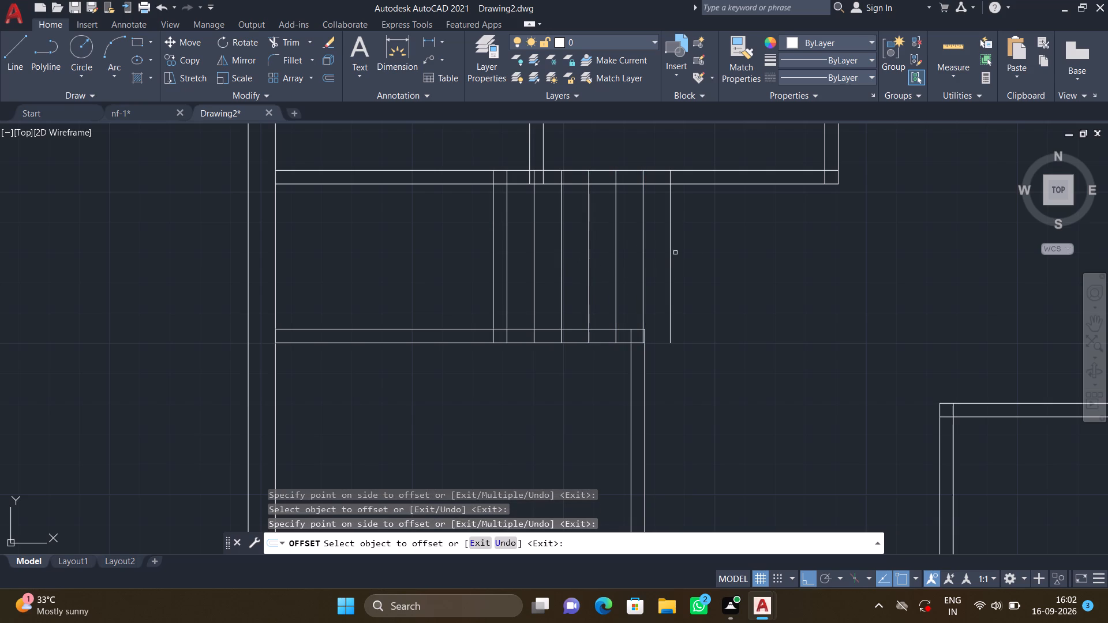
pyautogui.click(672, 249)
pyautogui.click(717, 249)
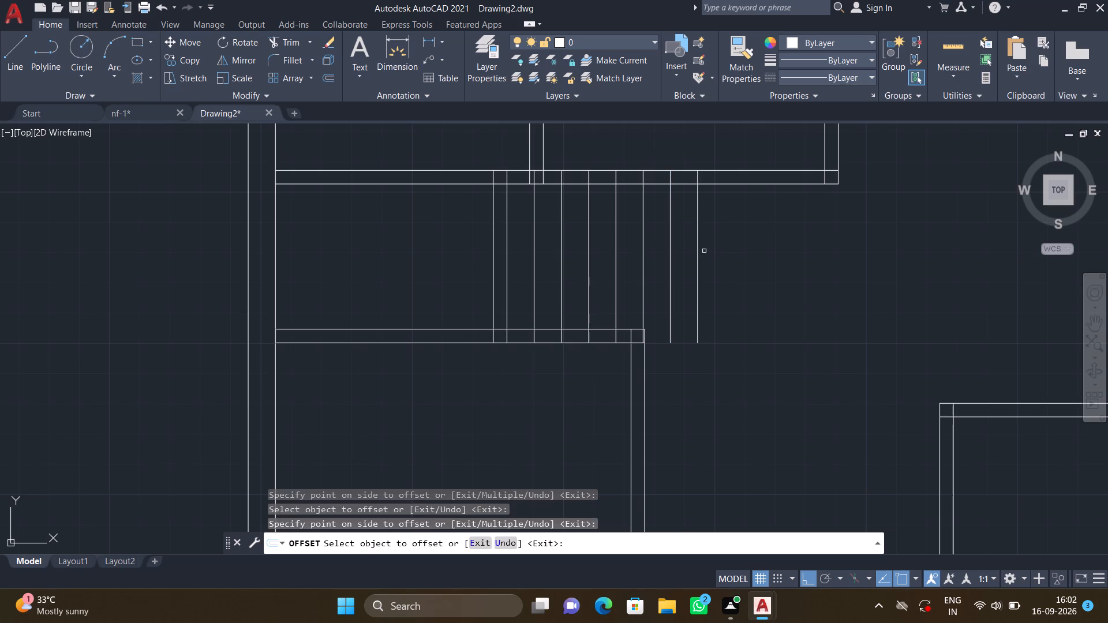
pyautogui.click(694, 244)
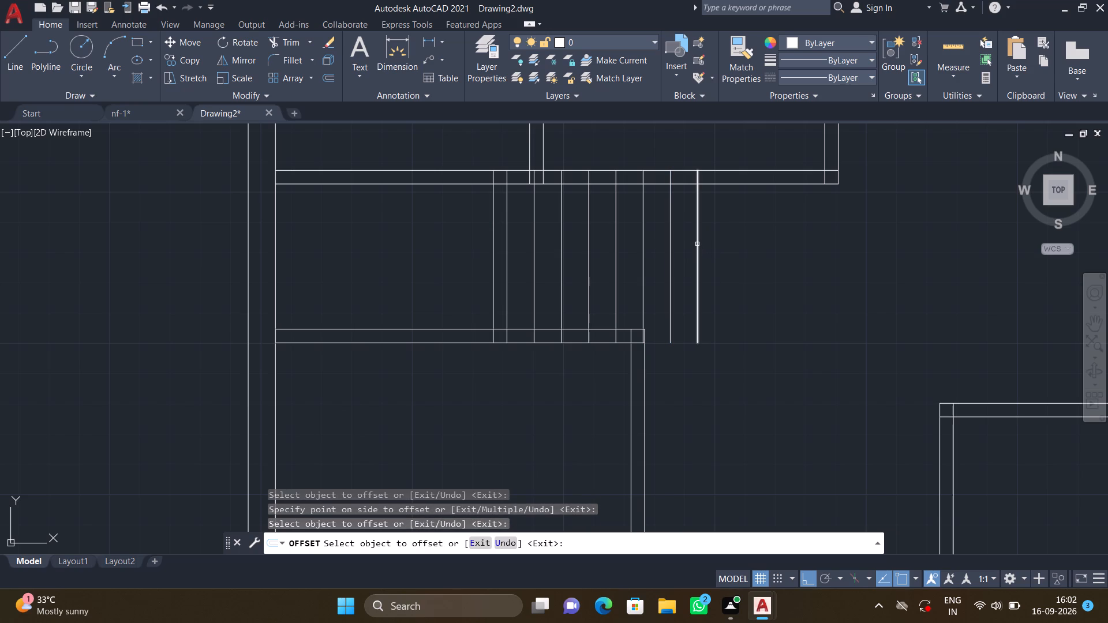
pyautogui.click(698, 301)
pyautogui.click(780, 302)
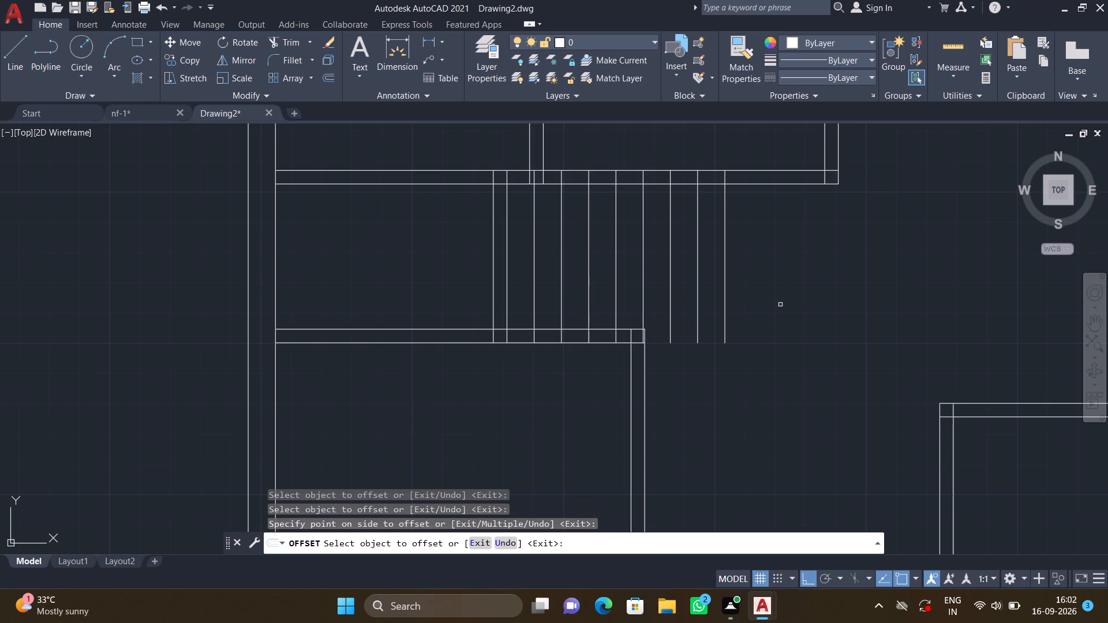
pyautogui.click(724, 279)
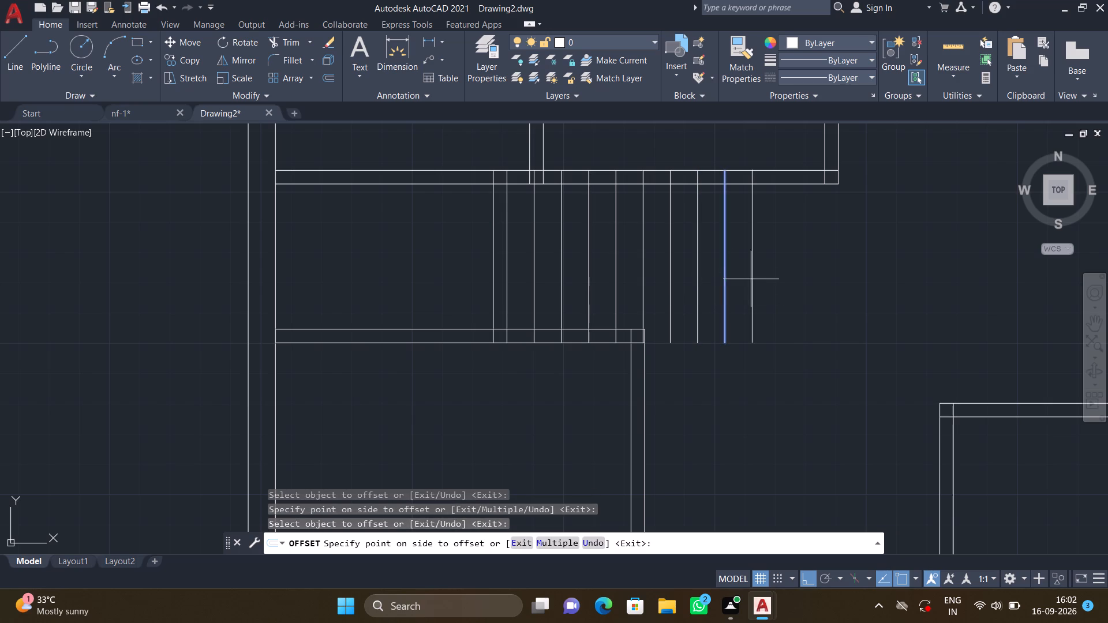
pyautogui.click(754, 280)
pyautogui.click(752, 280)
pyautogui.click(774, 280)
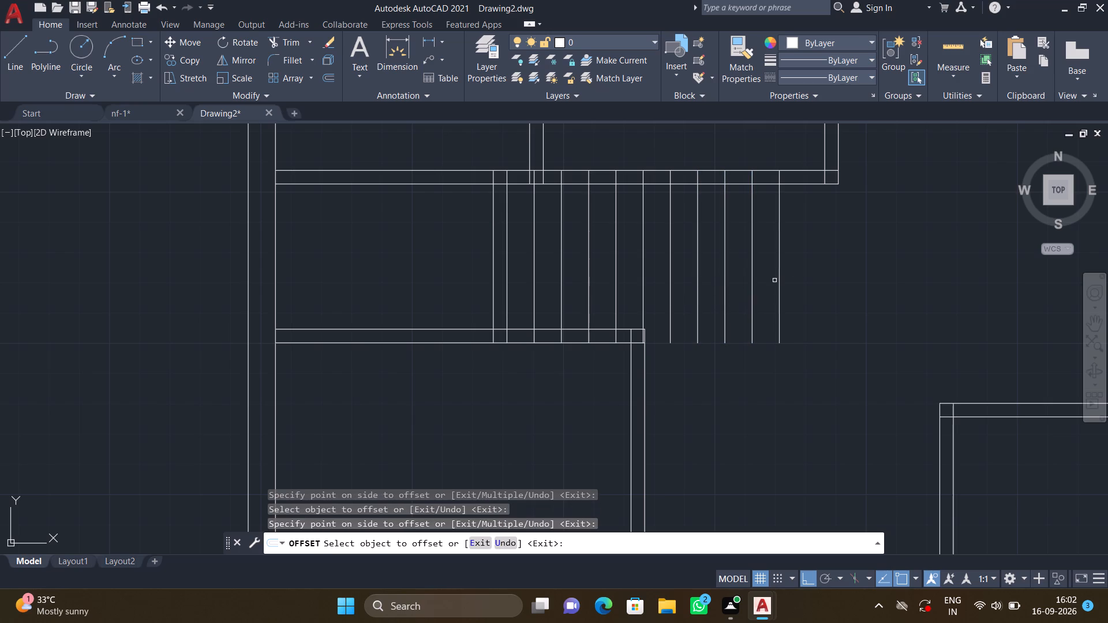
pyautogui.click(779, 277)
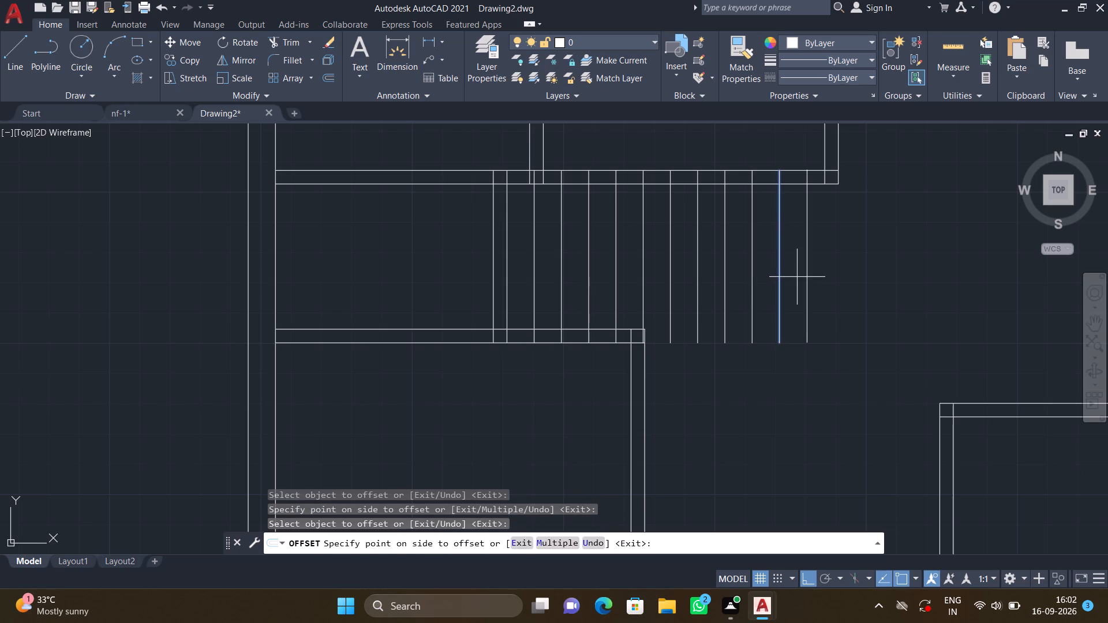
pyautogui.click(798, 277)
pyautogui.press('Return')
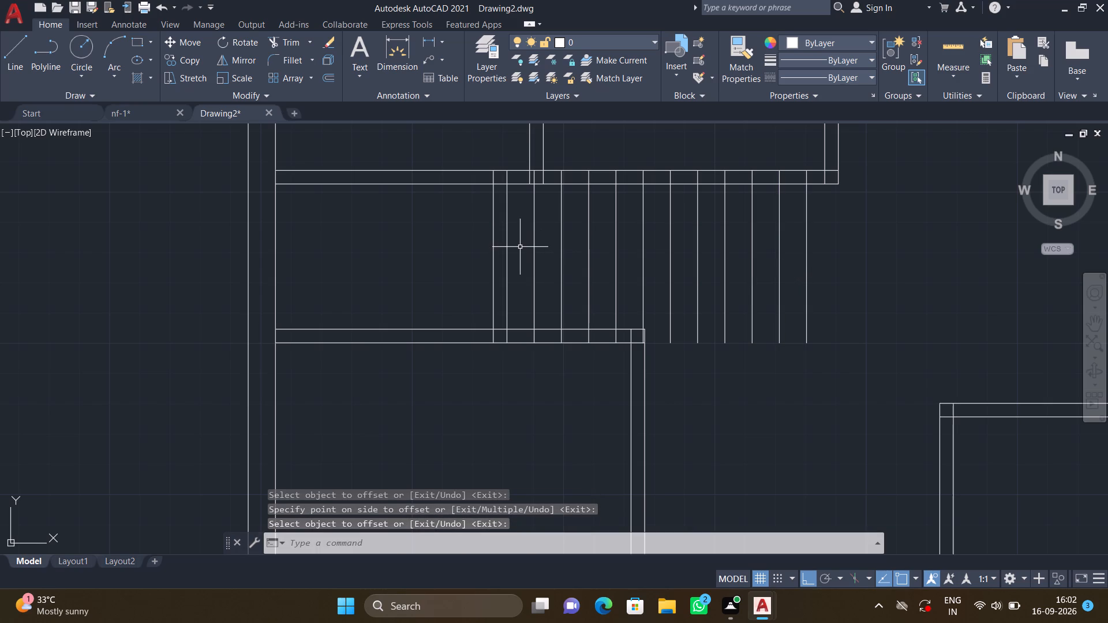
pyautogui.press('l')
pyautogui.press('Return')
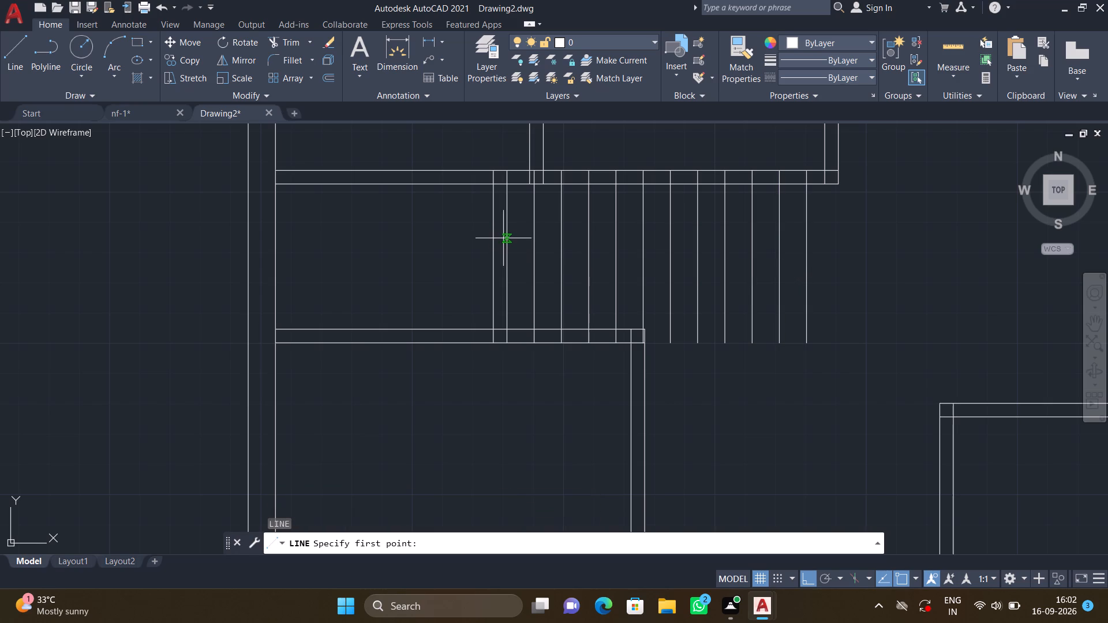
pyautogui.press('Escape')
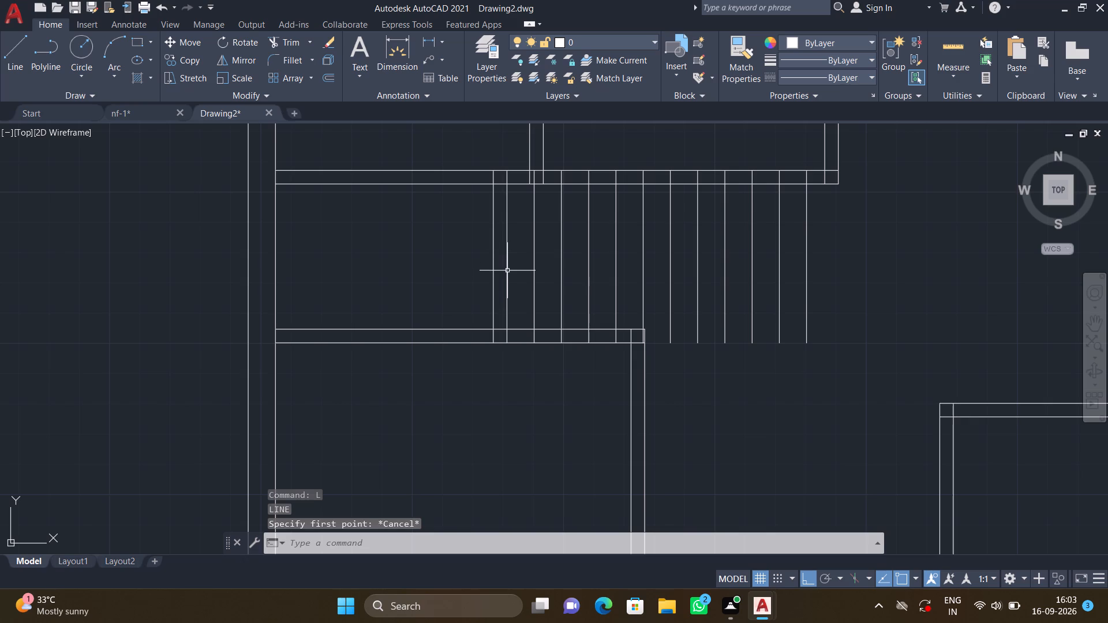
# Draw a vertical line along the right face of the small room's right wall, between the facing faces of the two horizontal walls.
pyautogui.press('l')
pyautogui.press('Return')
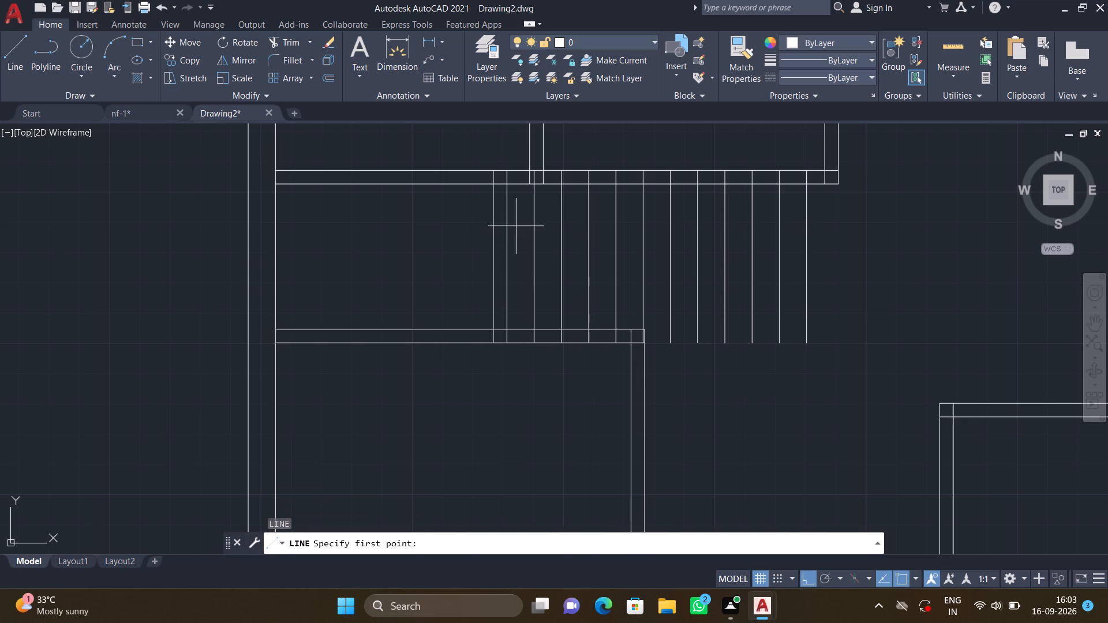
pyautogui.click(509, 185)
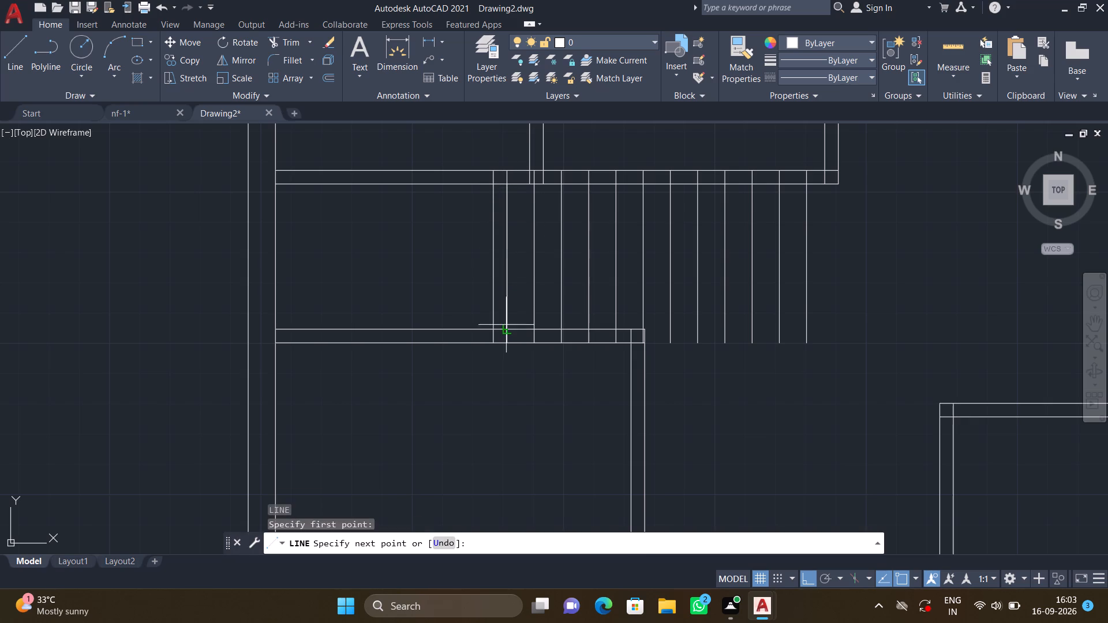
pyautogui.click(507, 333)
pyautogui.press('Return')
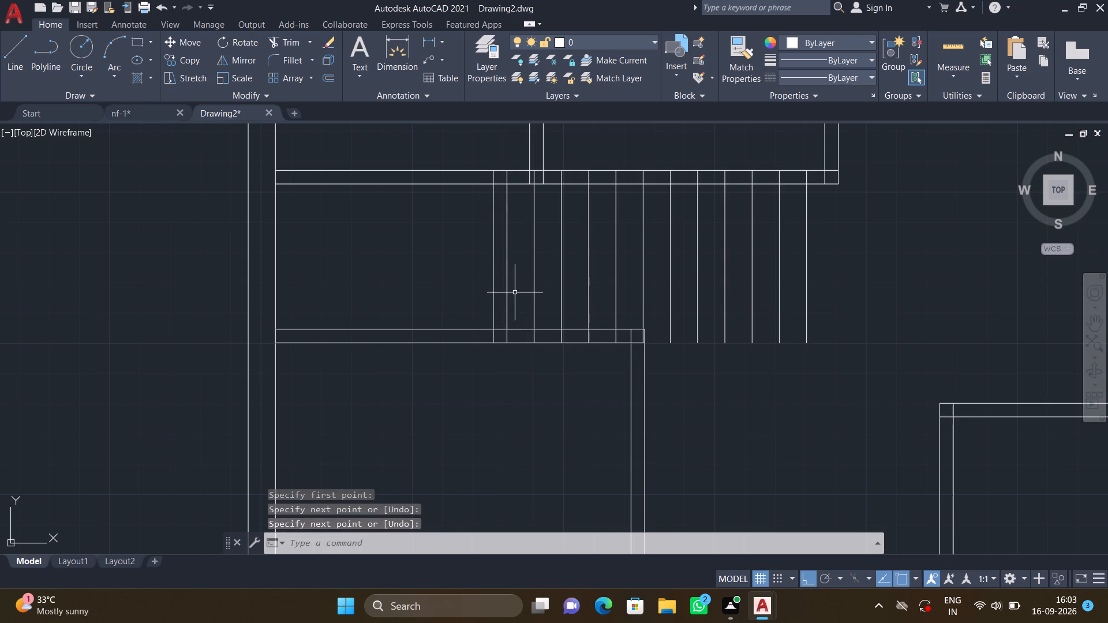
# Draw a horizontal line across the stair treads, from the new vertical line's midpoint to the last tread.
pyautogui.press('space')
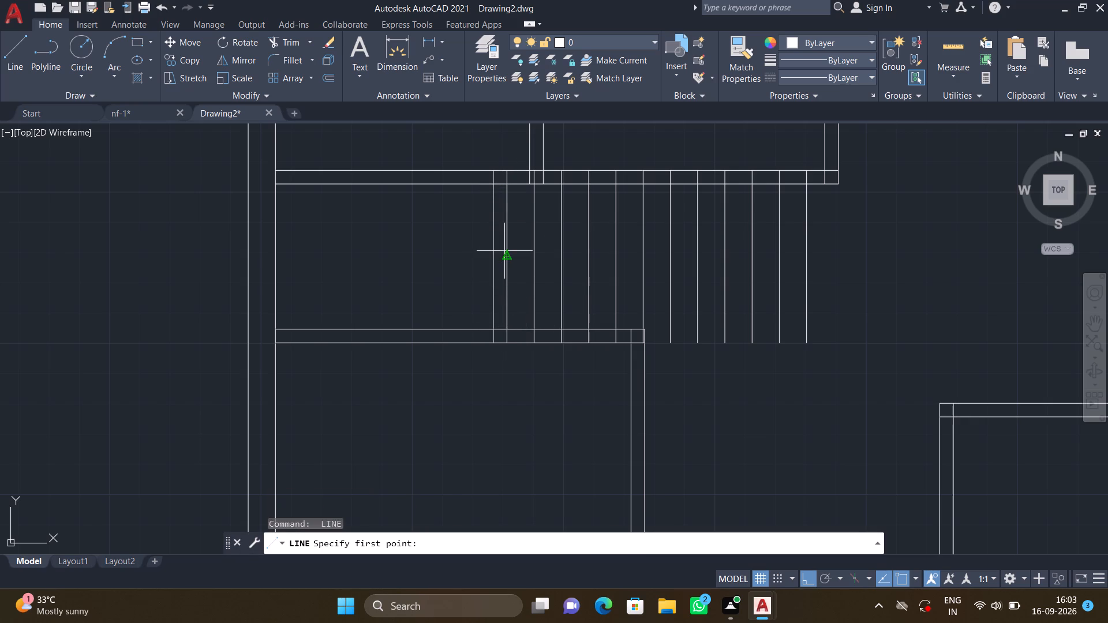
pyautogui.click(507, 255)
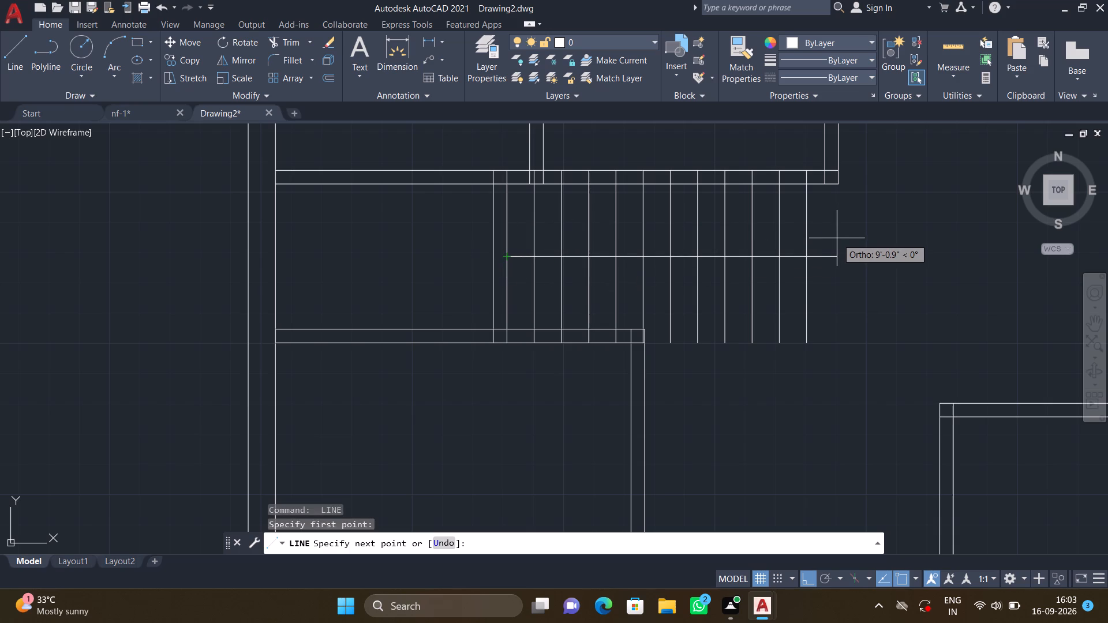
pyautogui.click(804, 256)
pyautogui.press('Return')
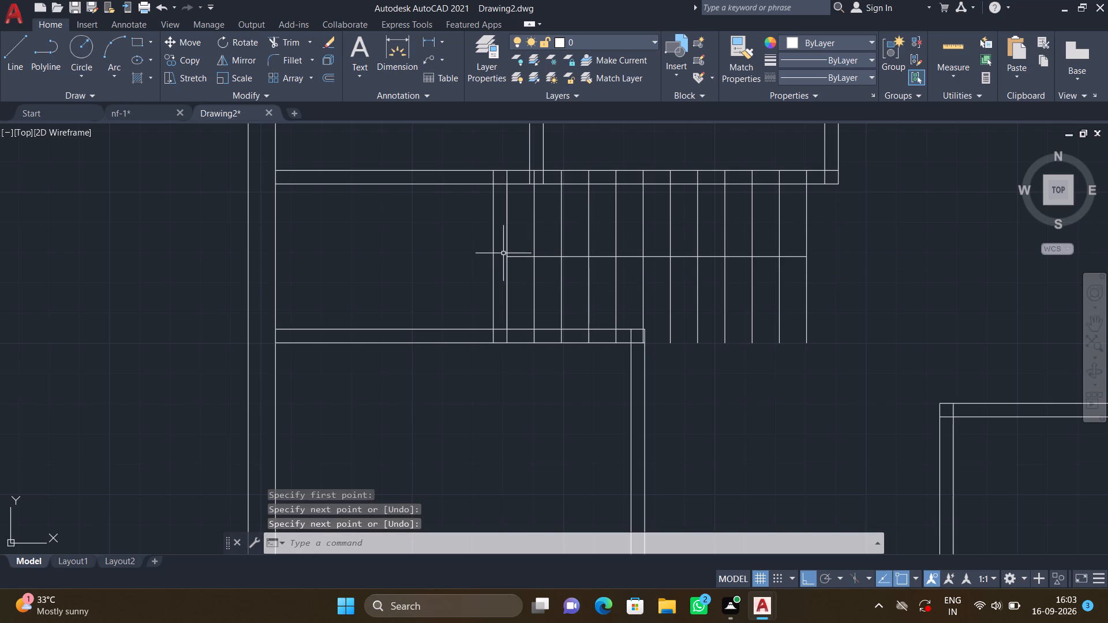
# Erase the helper vertical line on the right face of the small room's right wall.
pyautogui.click(507, 249)
pyautogui.press('Delete')
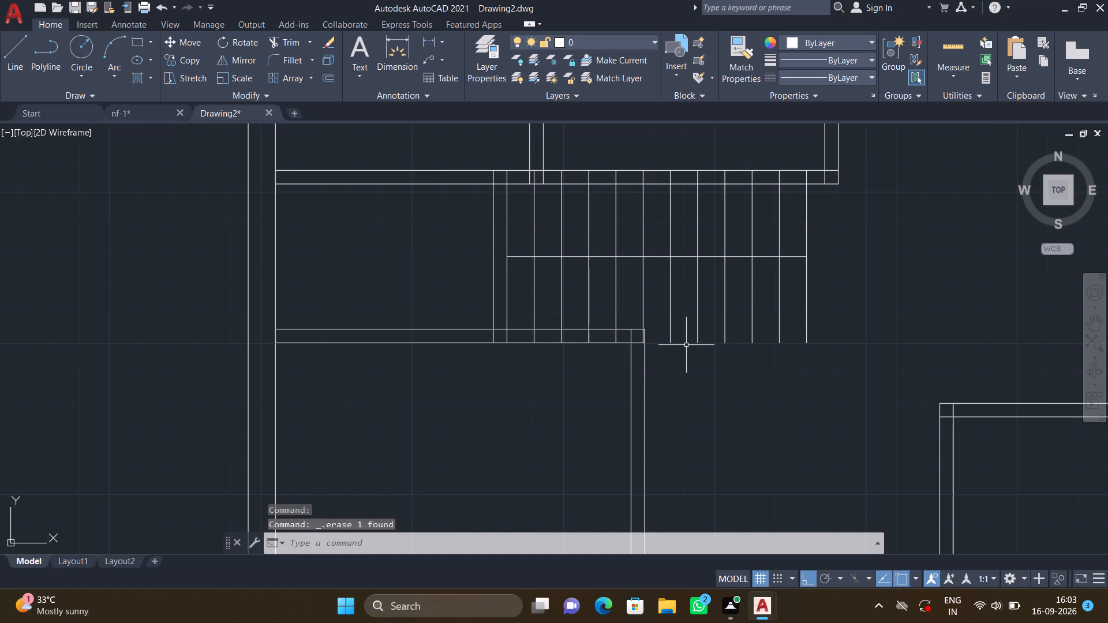
# Trim the lower halves of the six rightmost treads back to the horizontal middle line.
pyautogui.write('tr')
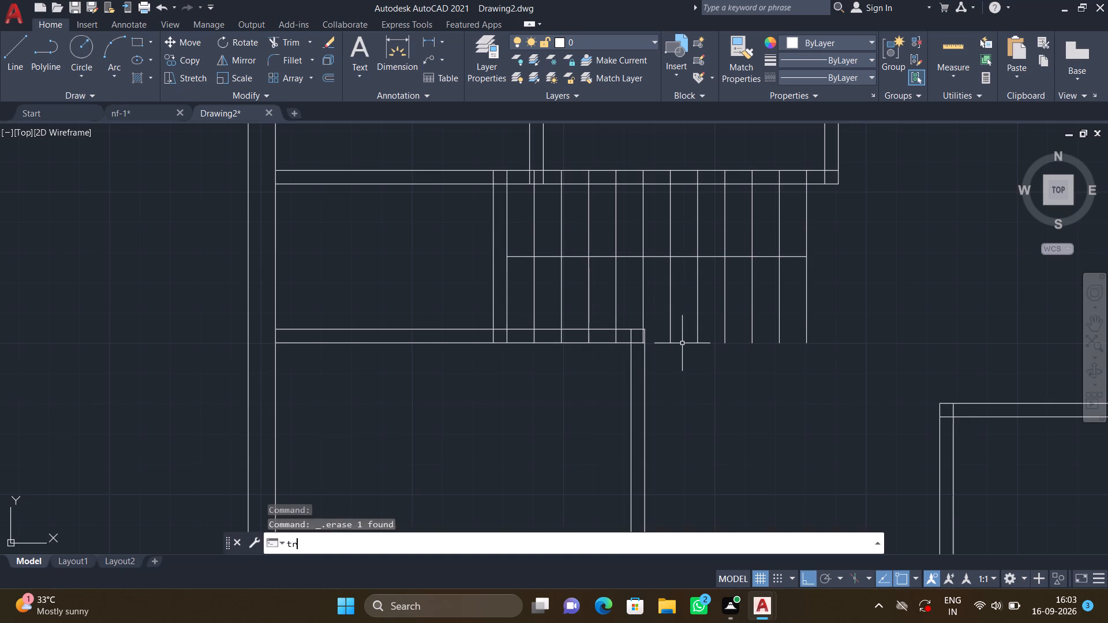
pyautogui.press('Return')
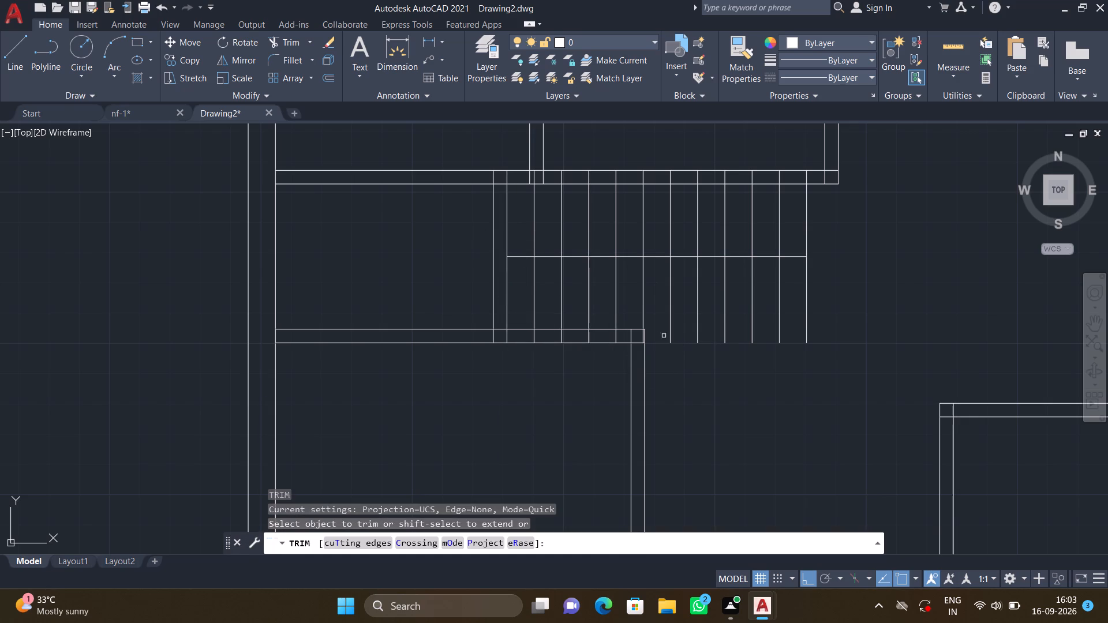
pyautogui.scroll(2, 658, 328)
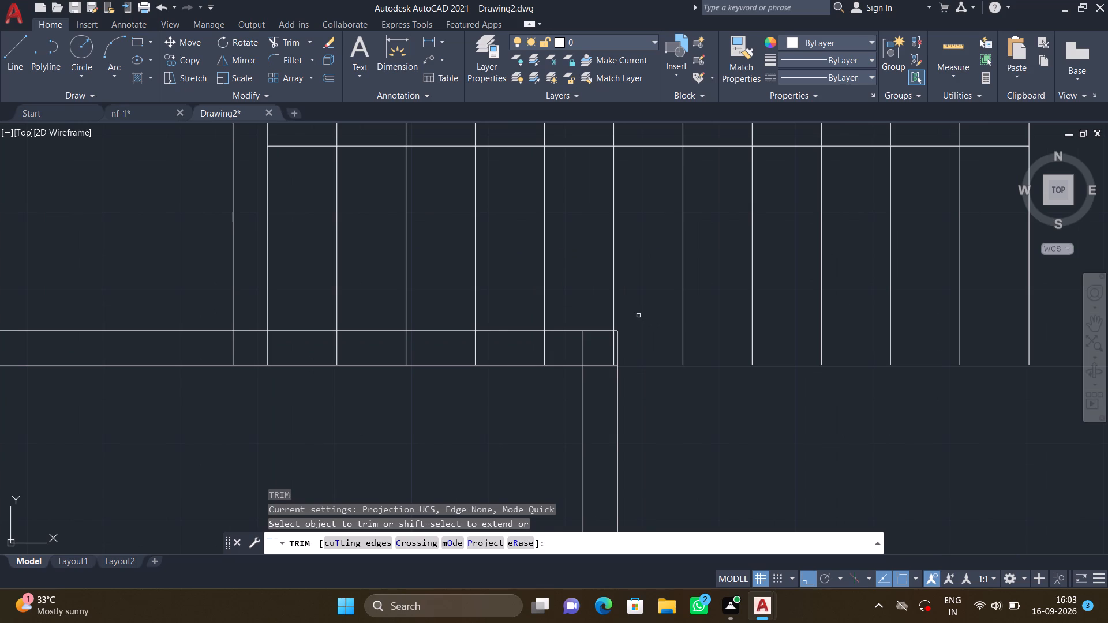
pyautogui.click(639, 316)
pyautogui.click(821, 302)
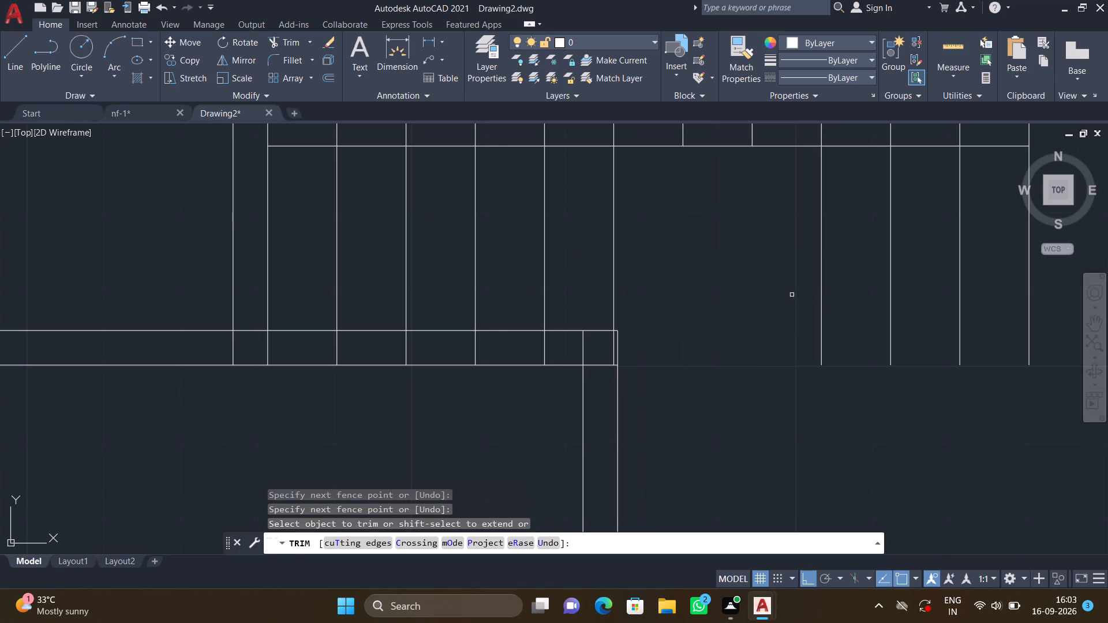
pyautogui.click(792, 295)
pyautogui.click(932, 275)
pyautogui.scroll(-3, 932, 274)
pyautogui.scroll(1, 924, 275)
pyautogui.moveTo(911, 278); pyautogui.dragTo(842, 292, button='middle')
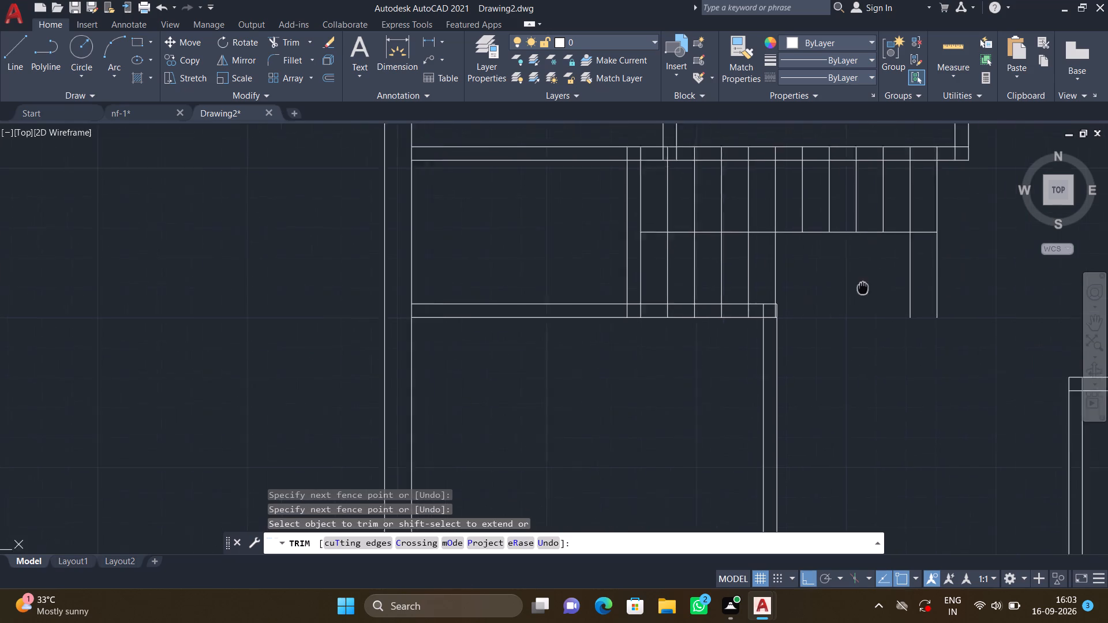
pyautogui.moveTo(842, 292); pyautogui.dragTo(778, 309, button='middle')
pyautogui.click(799, 299)
pyautogui.click(854, 292)
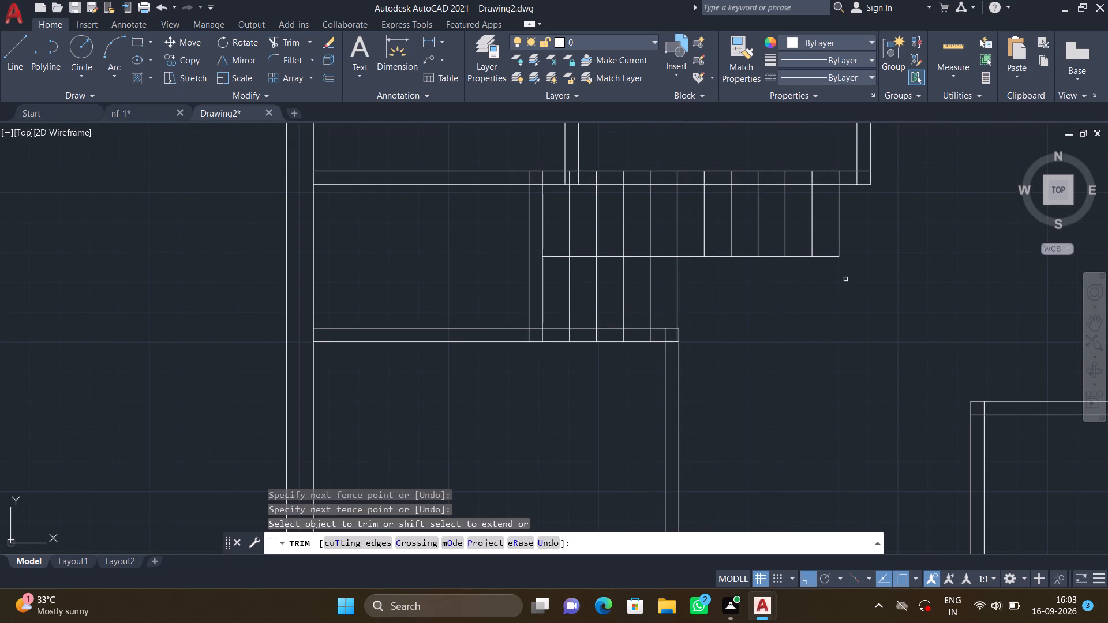
# Trim the tread ends and the crossing partition-wall lines that run through the thickness of the horizontal wall above the stairs.
pyautogui.scroll(2, 583, 175)
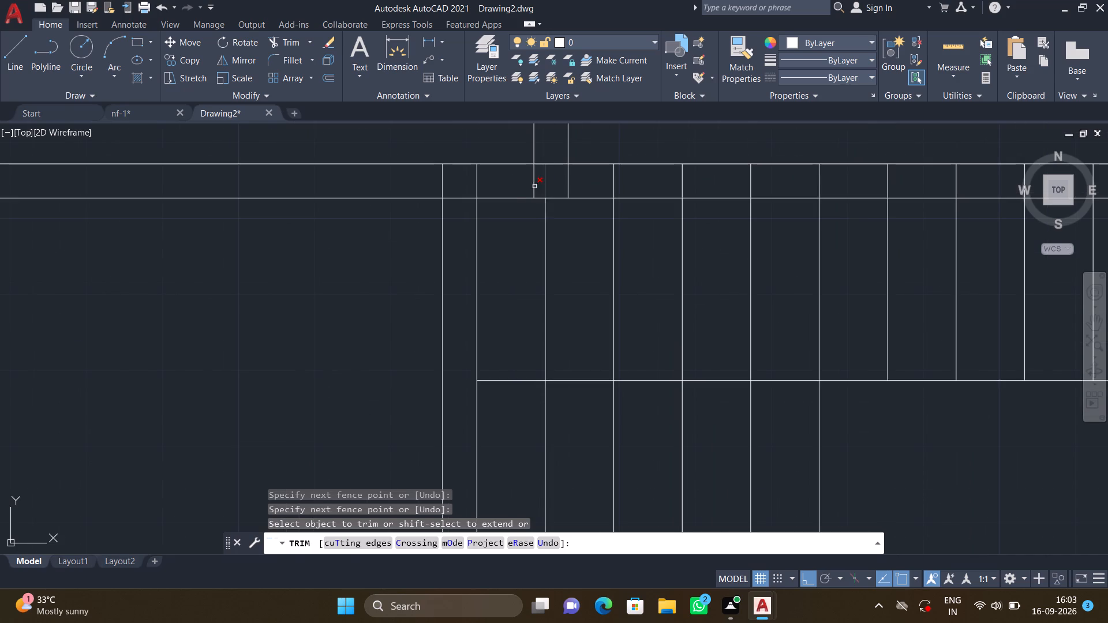
pyautogui.click(526, 185)
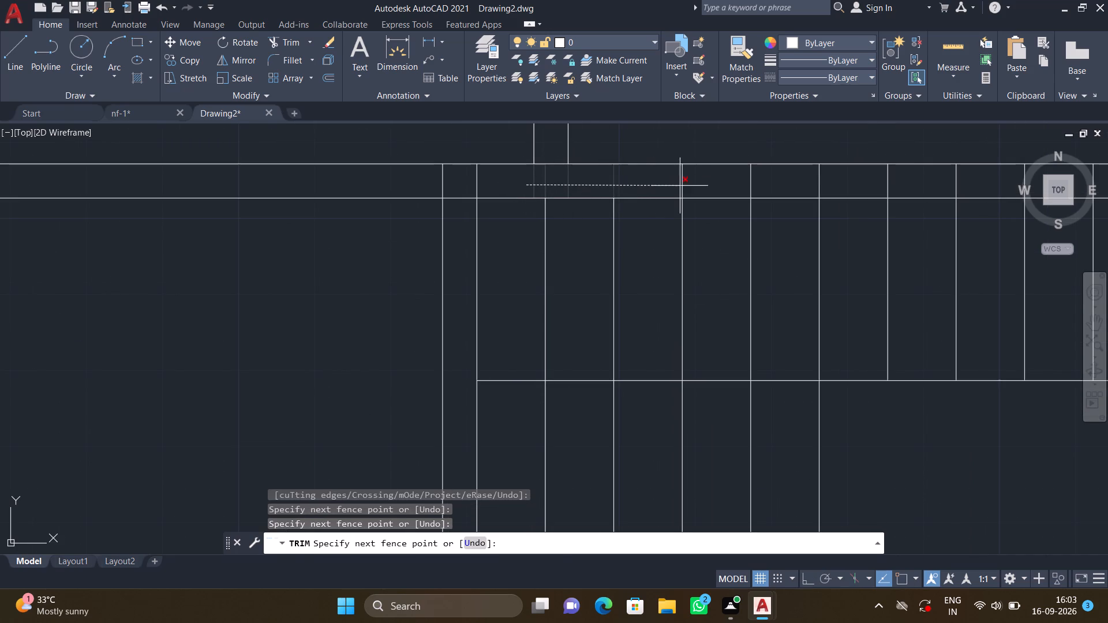
pyautogui.click(680, 186)
pyautogui.click(676, 186)
pyautogui.moveTo(733, 185); pyautogui.dragTo(740, 185)
pyautogui.moveTo(737, 183); pyautogui.dragTo(505, 217, button='middle')
pyautogui.moveTo(505, 216); pyautogui.dragTo(608, 212)
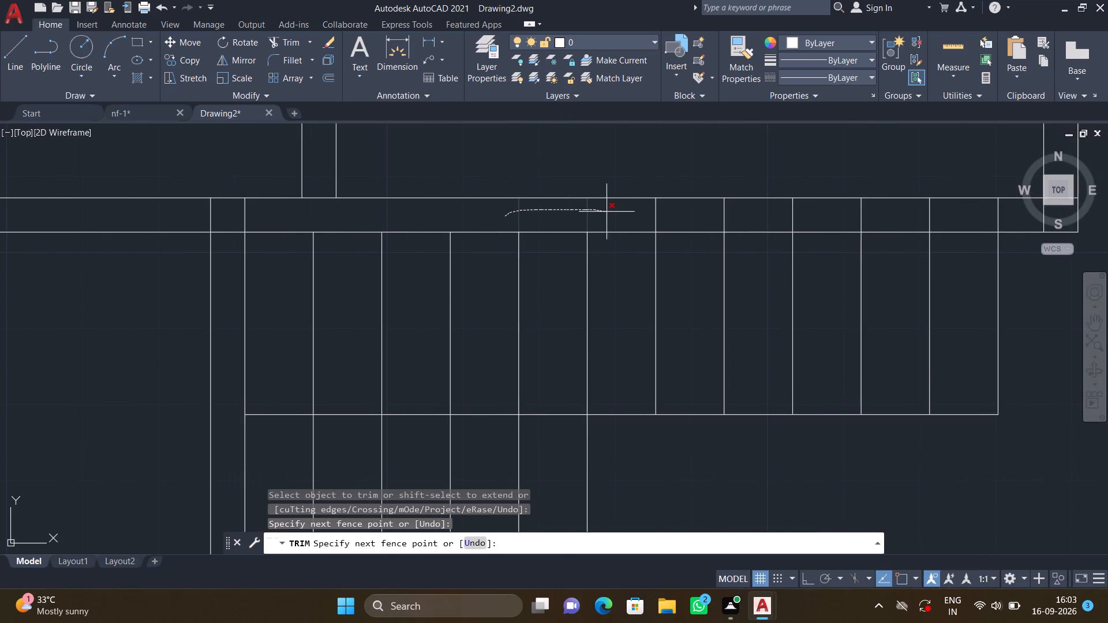
pyautogui.moveTo(608, 212); pyautogui.dragTo(679, 213)
pyautogui.moveTo(681, 214); pyautogui.dragTo(527, 243, button='middle')
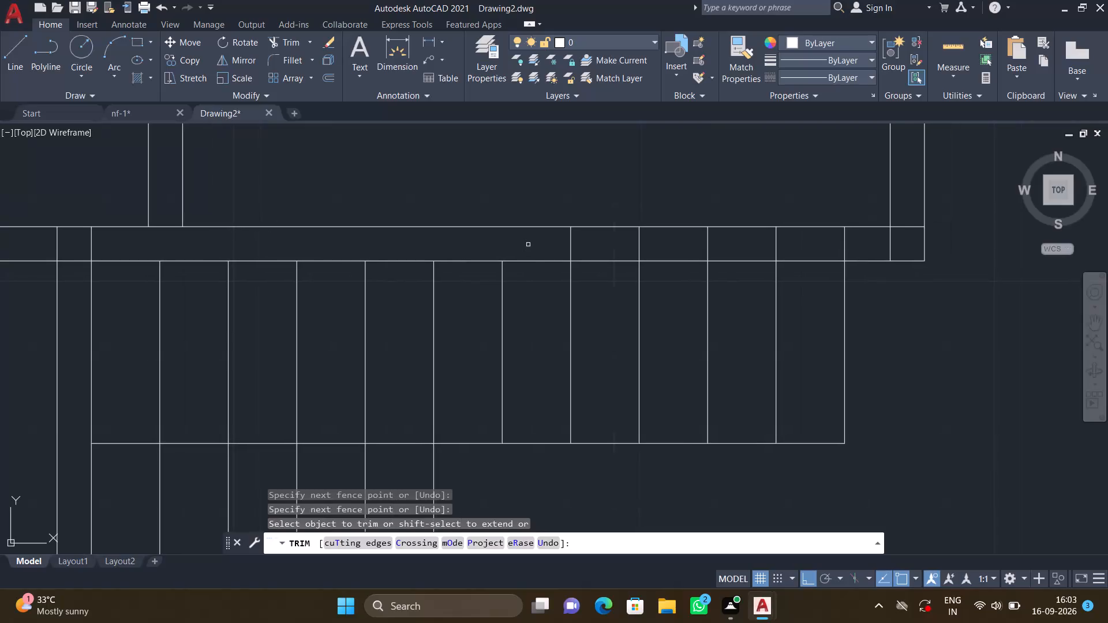
pyautogui.moveTo(533, 246); pyautogui.dragTo(543, 243)
pyautogui.click(652, 241)
pyautogui.moveTo(673, 243); pyautogui.dragTo(673, 243)
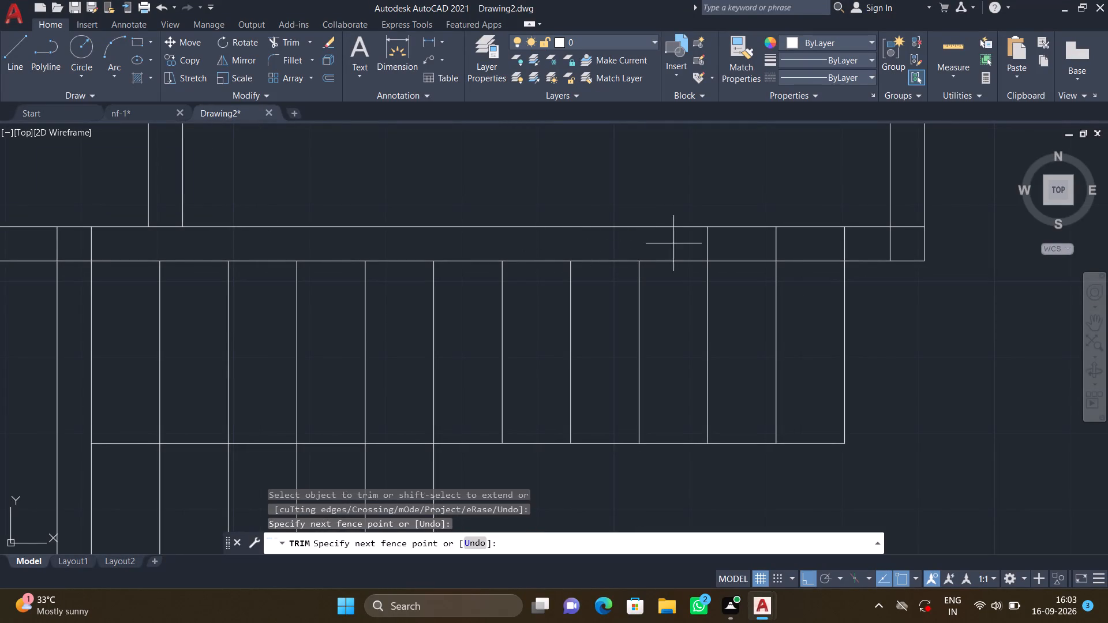
pyautogui.moveTo(673, 243); pyautogui.dragTo(681, 245)
pyautogui.click(766, 245)
pyautogui.click(768, 244)
pyautogui.click(834, 241)
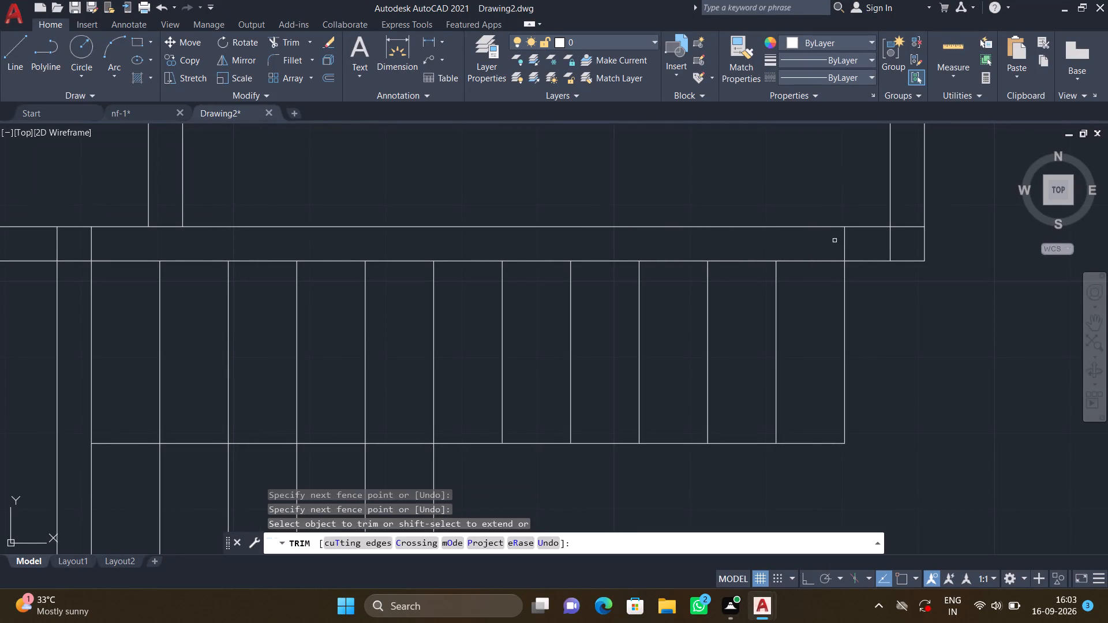
pyautogui.click(834, 241)
pyautogui.click(906, 231)
# Trim the inner-face stub of the upper horizontal wall at its right corner.
pyautogui.click(901, 213)
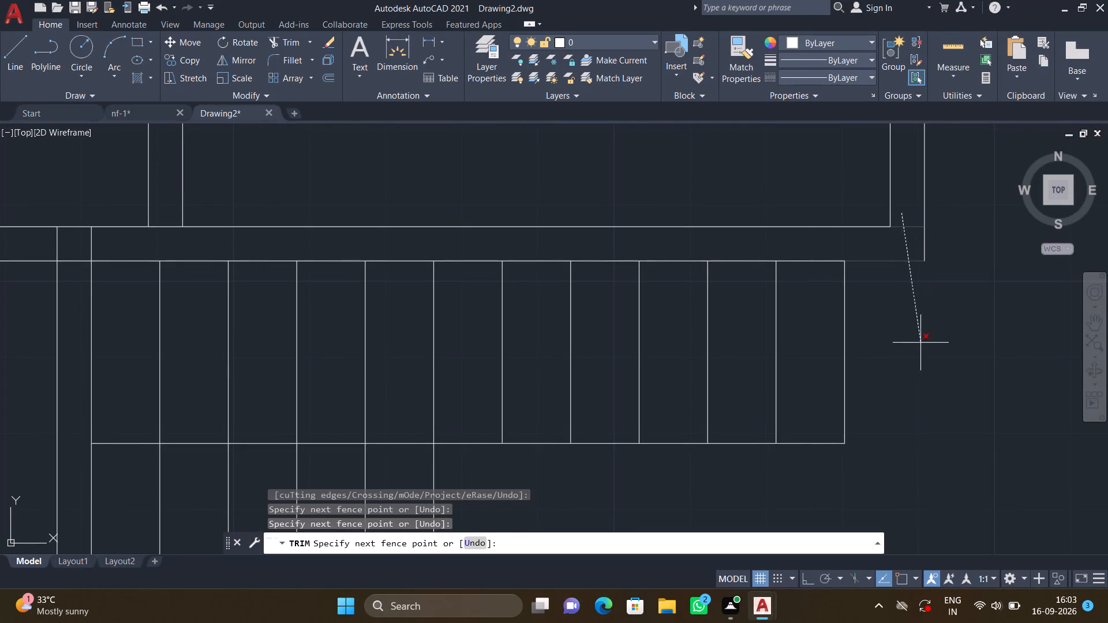
pyautogui.click(904, 235)
# Trim the tread ends and vertical wall-face lines crossing the lower horizontal wall, except the left face of the small room's right wall.
pyautogui.scroll(-2, 920, 354)
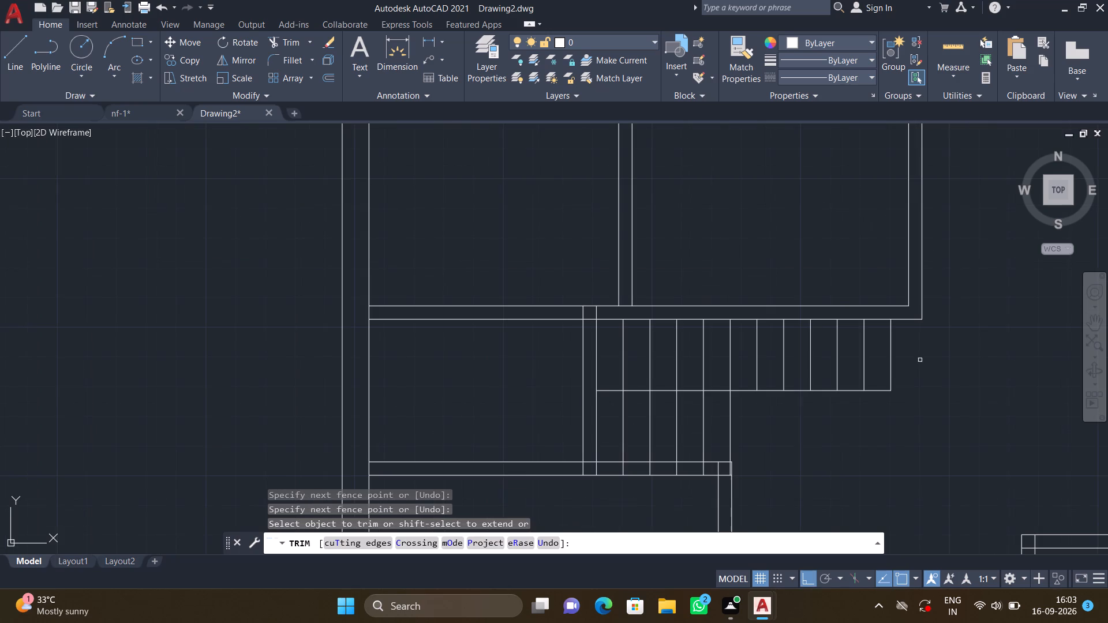
pyautogui.moveTo(912, 402); pyautogui.dragTo(845, 338, button='middle')
pyautogui.scroll(2, 549, 408)
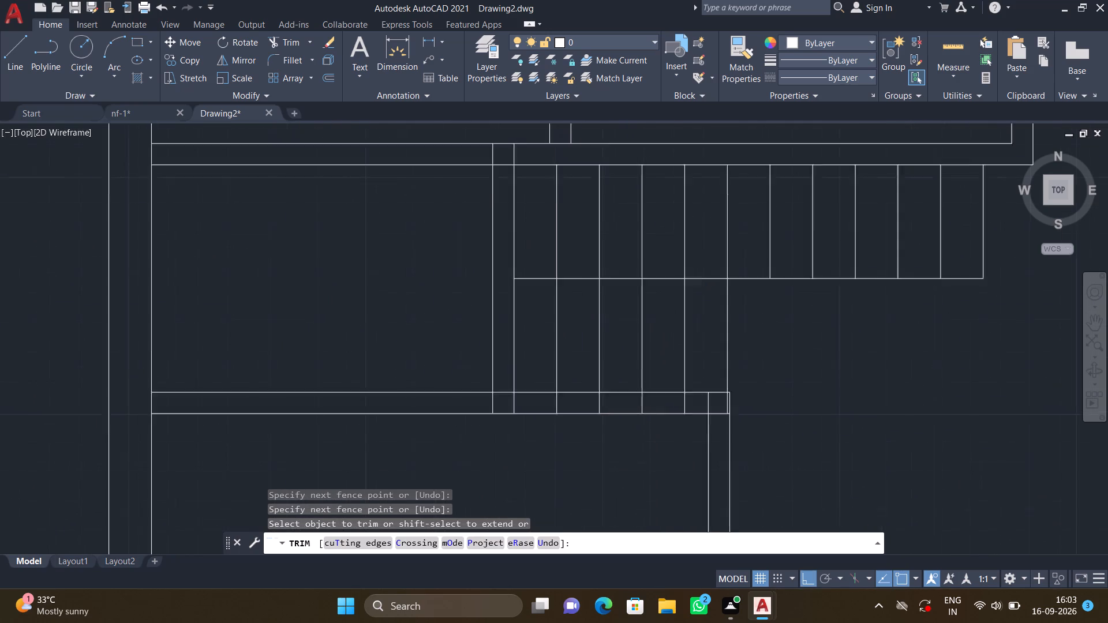
pyautogui.scroll(1, 548, 408)
pyautogui.click(447, 393)
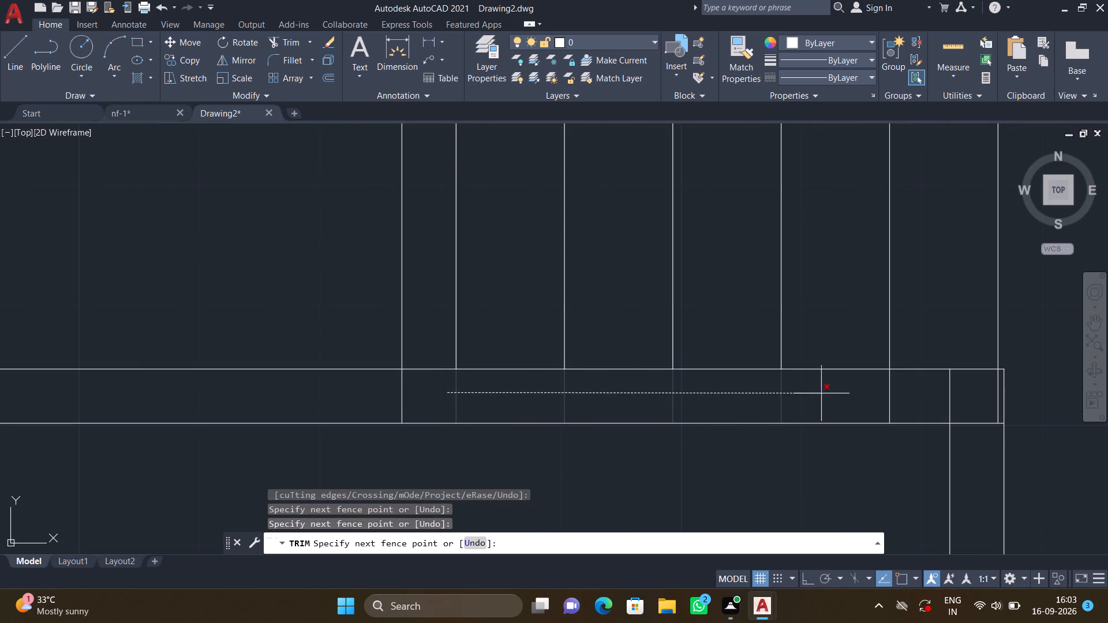
pyautogui.click(963, 391)
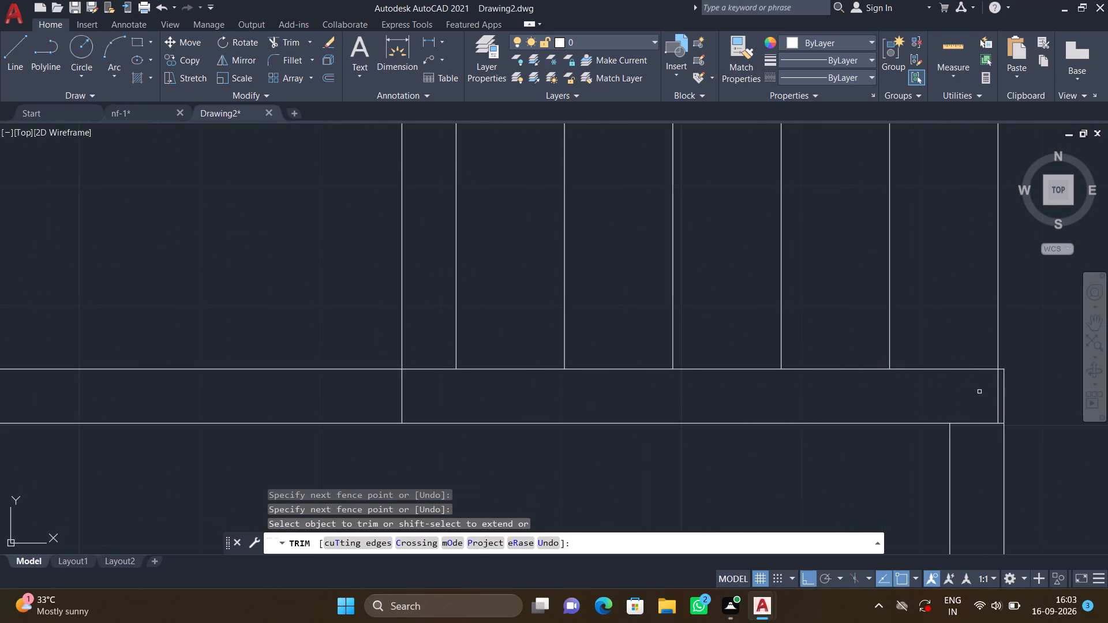
pyautogui.click(997, 391)
# Trim the lower face of the lower horizontal wall where it crosses the right vertical wall at the corner.
pyautogui.click(975, 411)
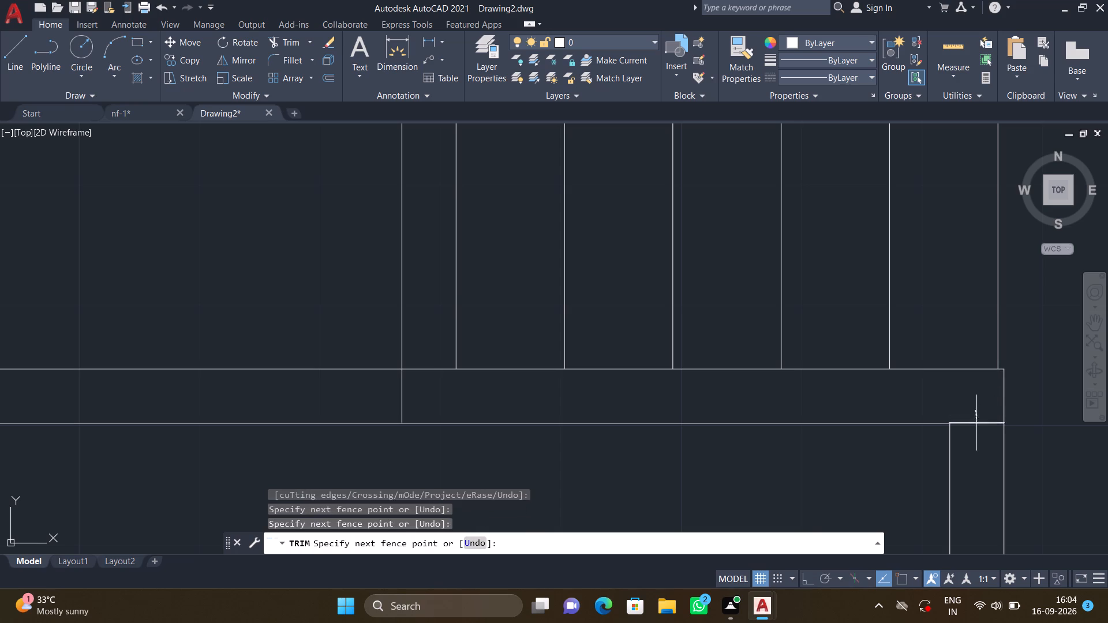
pyautogui.click(978, 425)
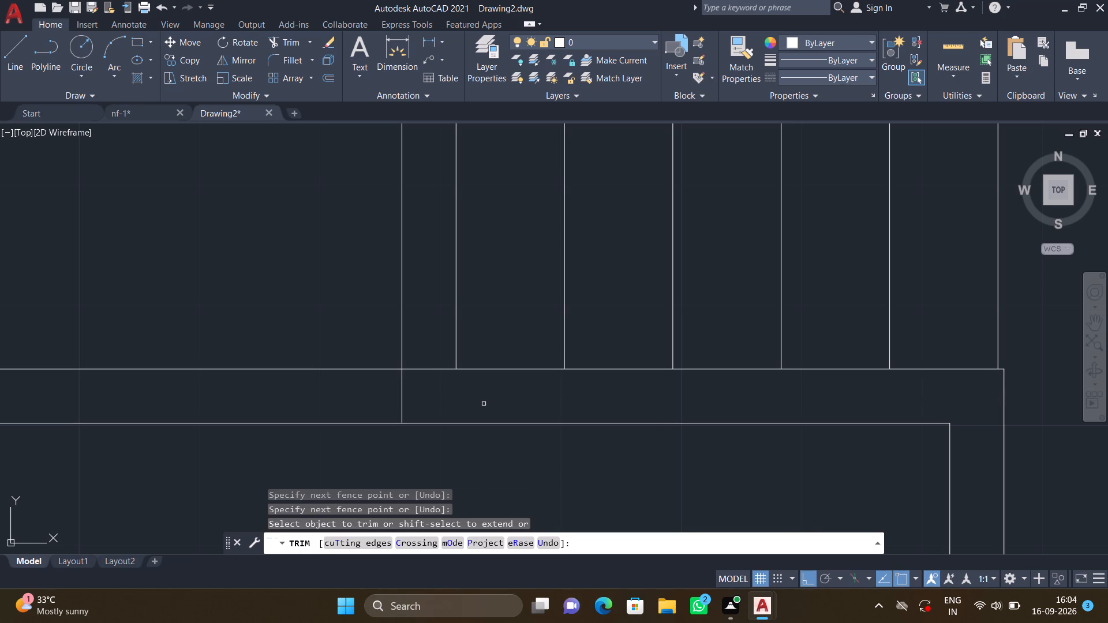
# Trim the left face of the small room's right wall where it crosses the lower horizontal wall.
pyautogui.scroll(-1, 424, 397)
pyautogui.click(387, 391)
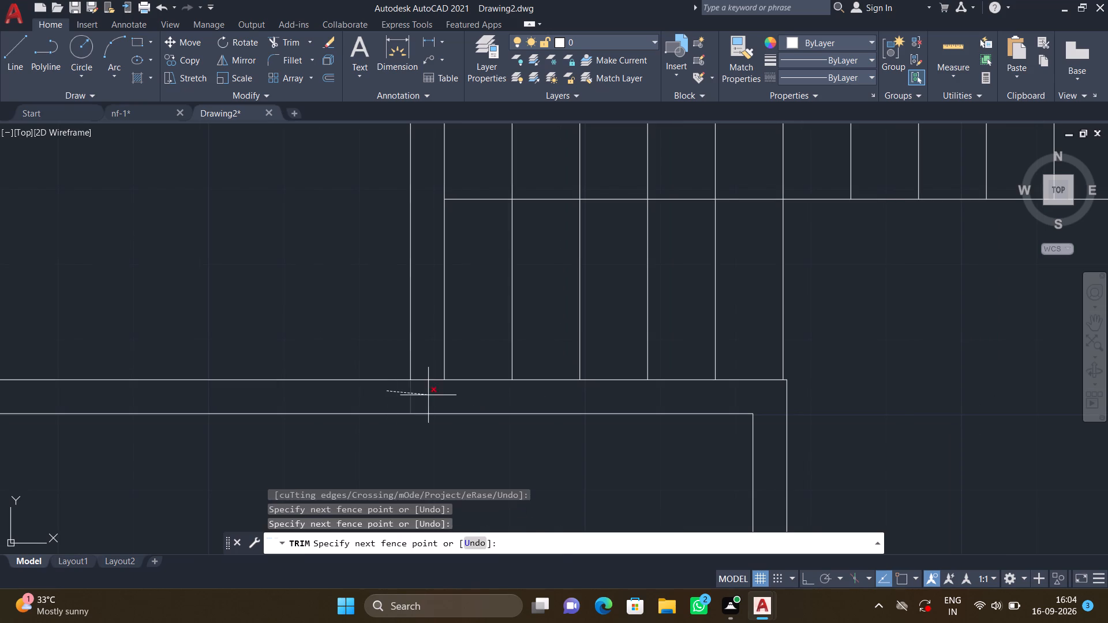
pyautogui.click(428, 395)
pyautogui.press('Return')
# Trim both faces of the small room's right wall where they cross the upper horizontal wall.
pyautogui.scroll(-1, 492, 468)
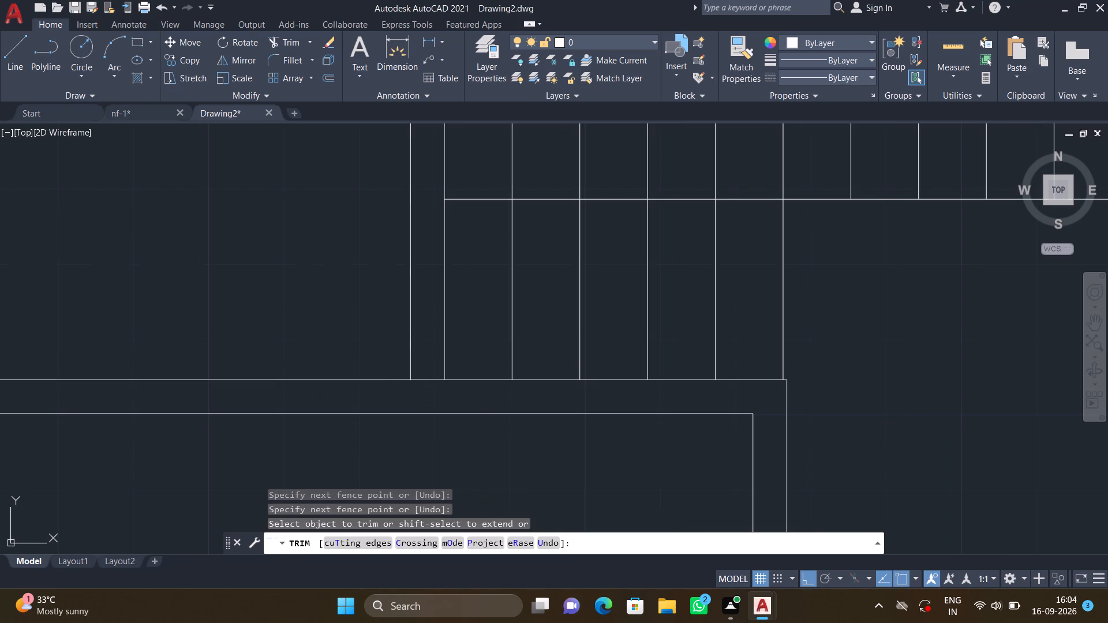
pyautogui.scroll(-1, 503, 463)
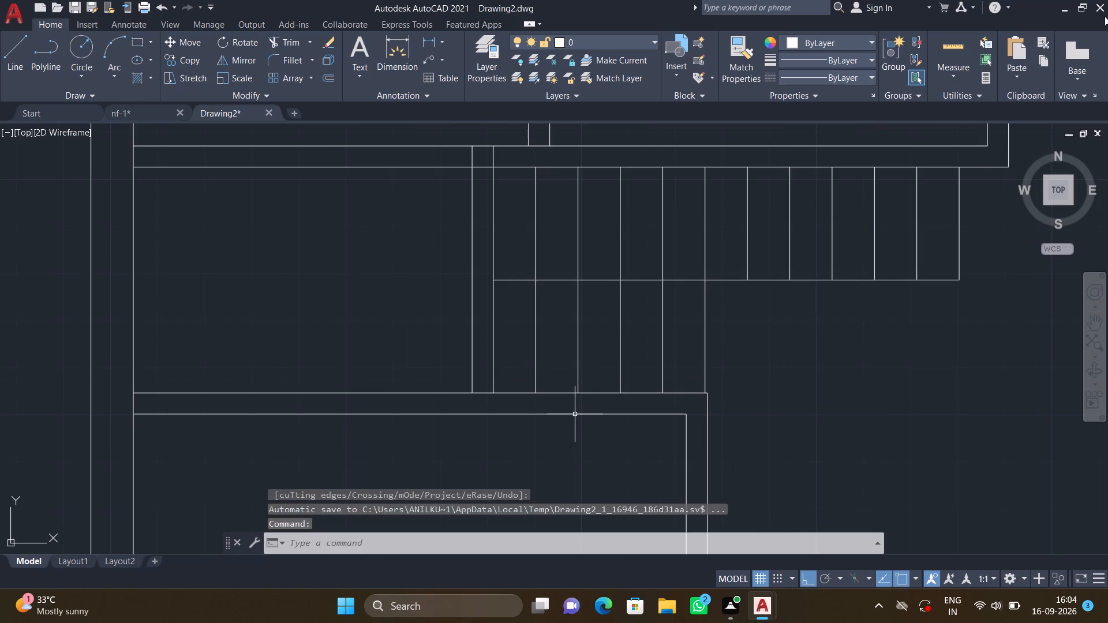
pyautogui.scroll(-3, 514, 406)
pyautogui.moveTo(571, 412); pyautogui.dragTo(463, 306, button='middle')
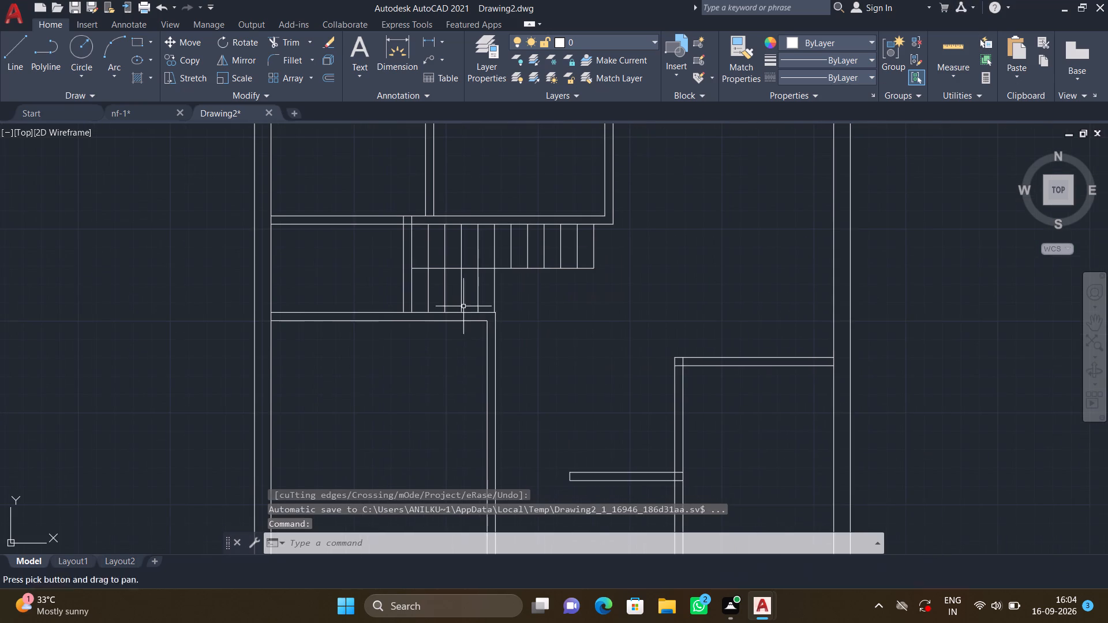
pyautogui.scroll(3, 403, 222)
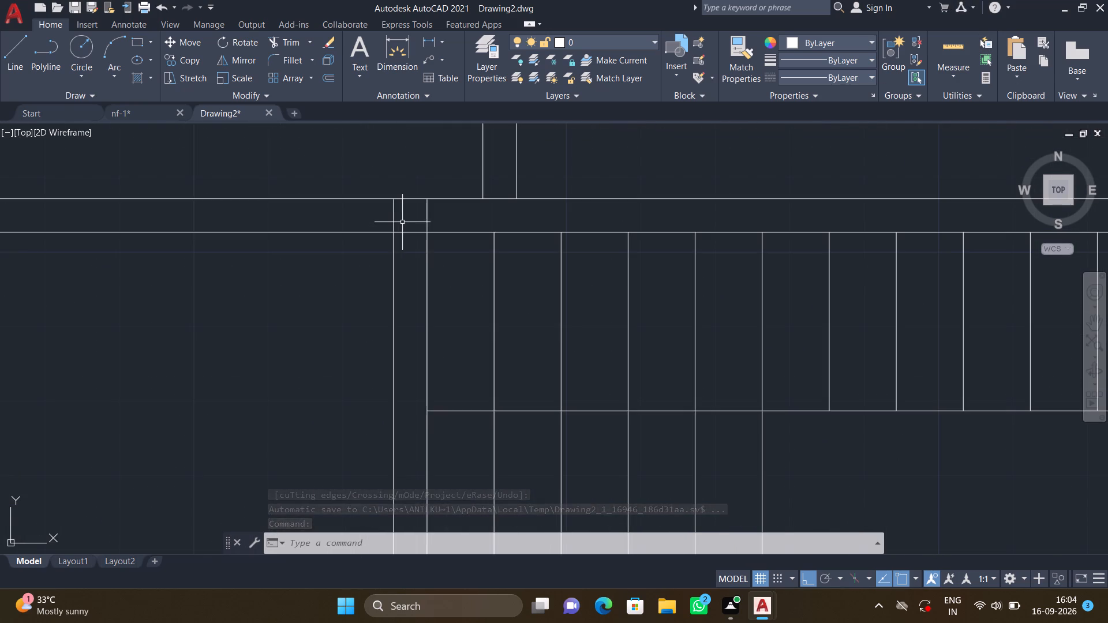
pyautogui.write('tr')
pyautogui.press('Return')
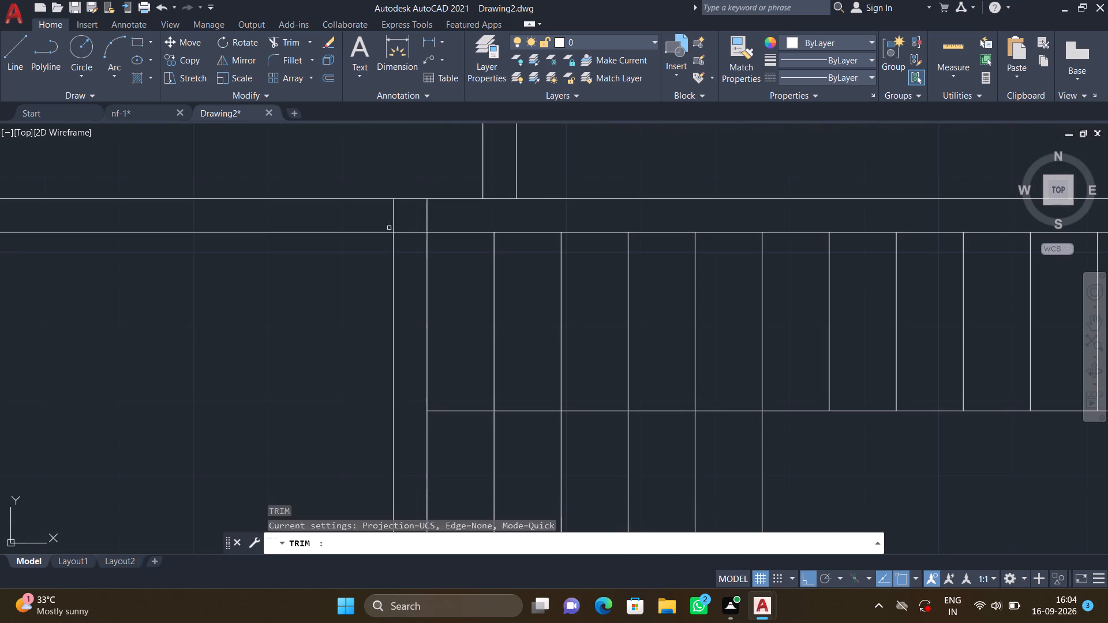
pyautogui.click(376, 214)
pyautogui.click(446, 213)
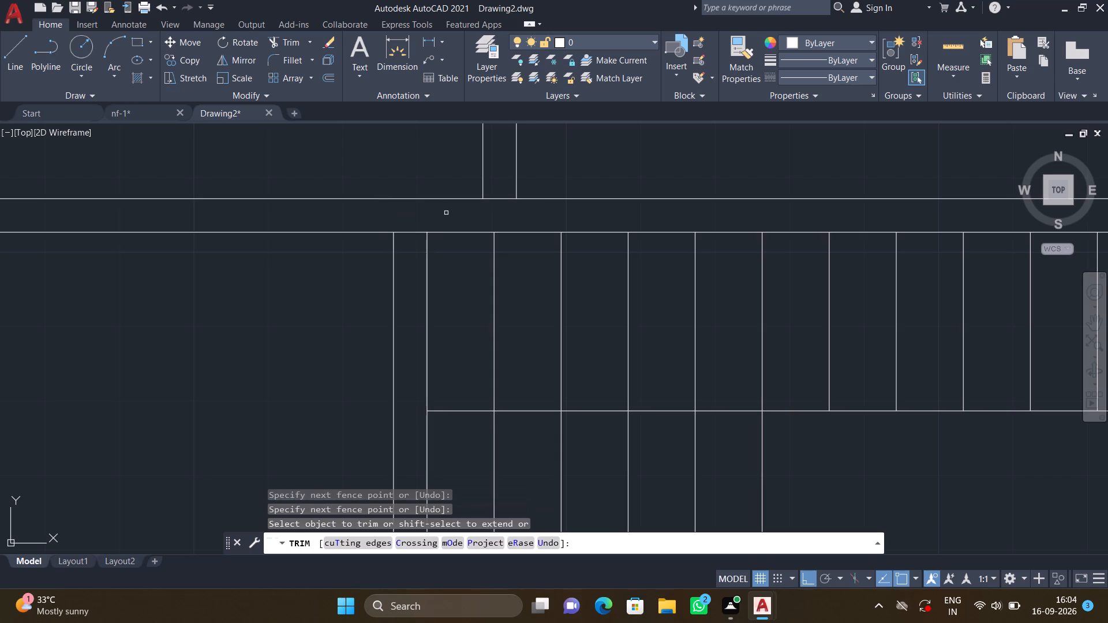
pyautogui.press('Return')
pyautogui.scroll(-2, 459, 222)
pyautogui.moveTo(487, 300); pyautogui.dragTo(485, 299, button='middle')
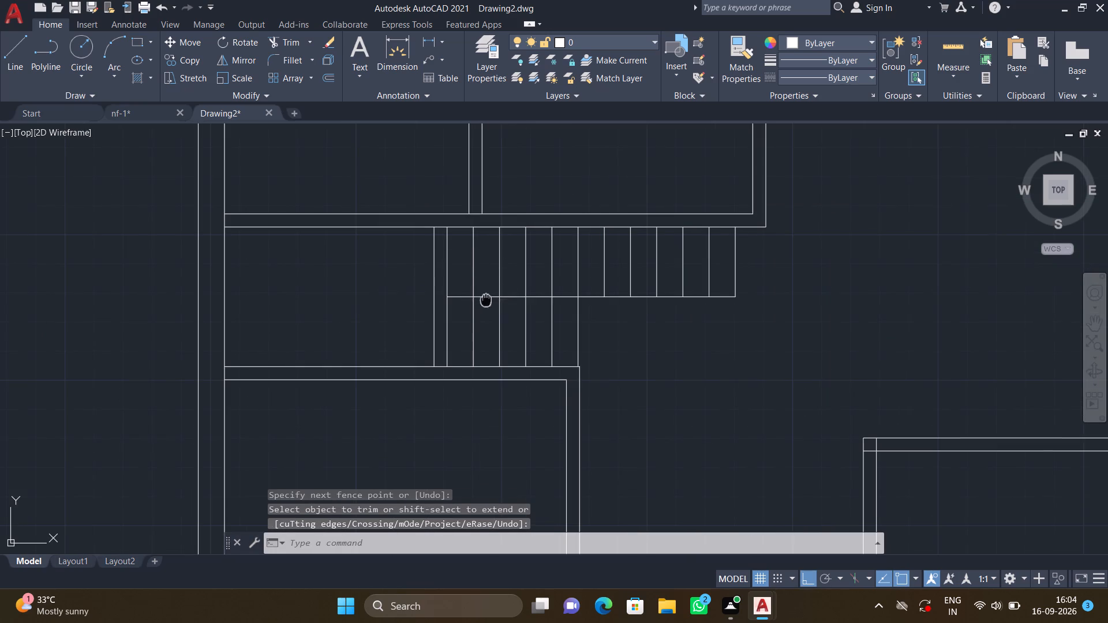
# Draw a vertical helper line over the lower flight's outer tread edge, from the flight divider line down to the lower horizontal wall.
pyautogui.moveTo(485, 299); pyautogui.dragTo(406, 279, button='middle')
pyautogui.scroll(2, 486, 340)
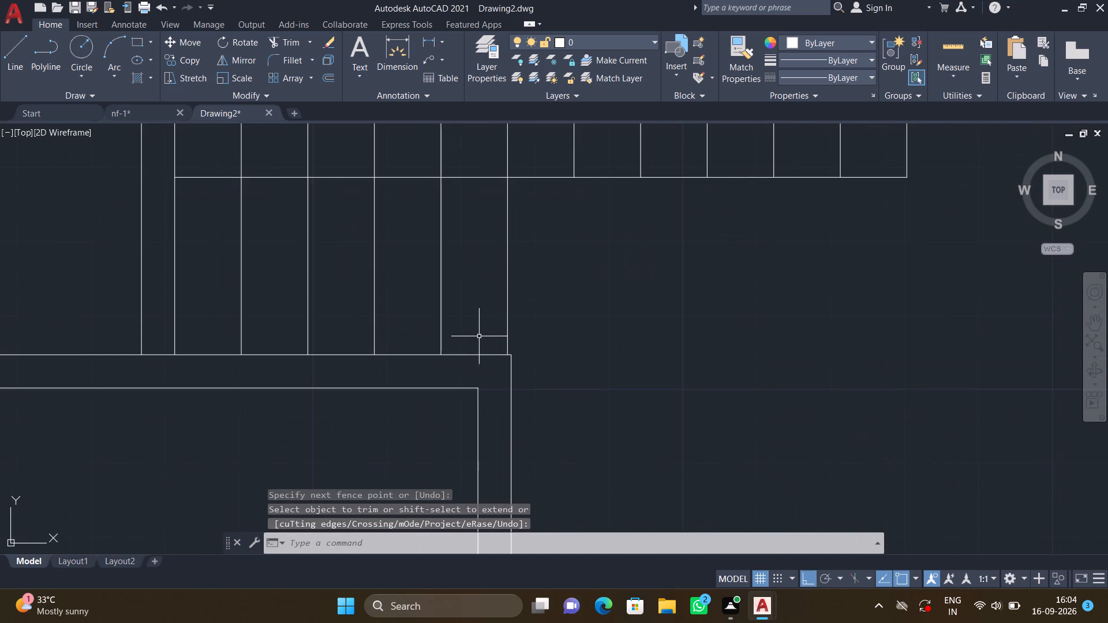
pyautogui.scroll(-2, 481, 332)
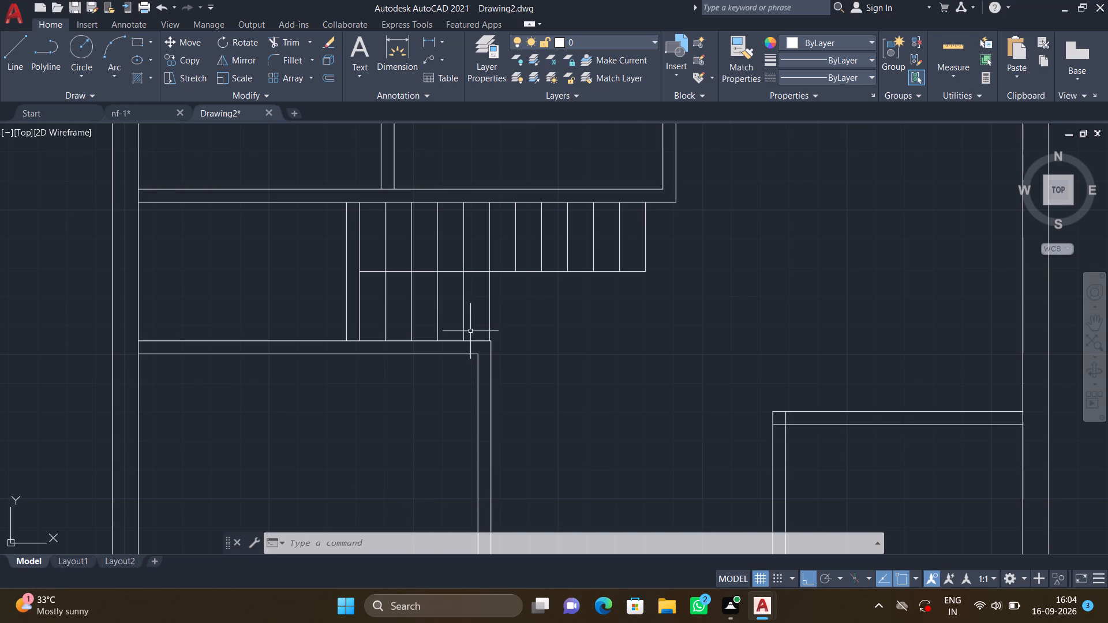
pyautogui.scroll(-1, 482, 327)
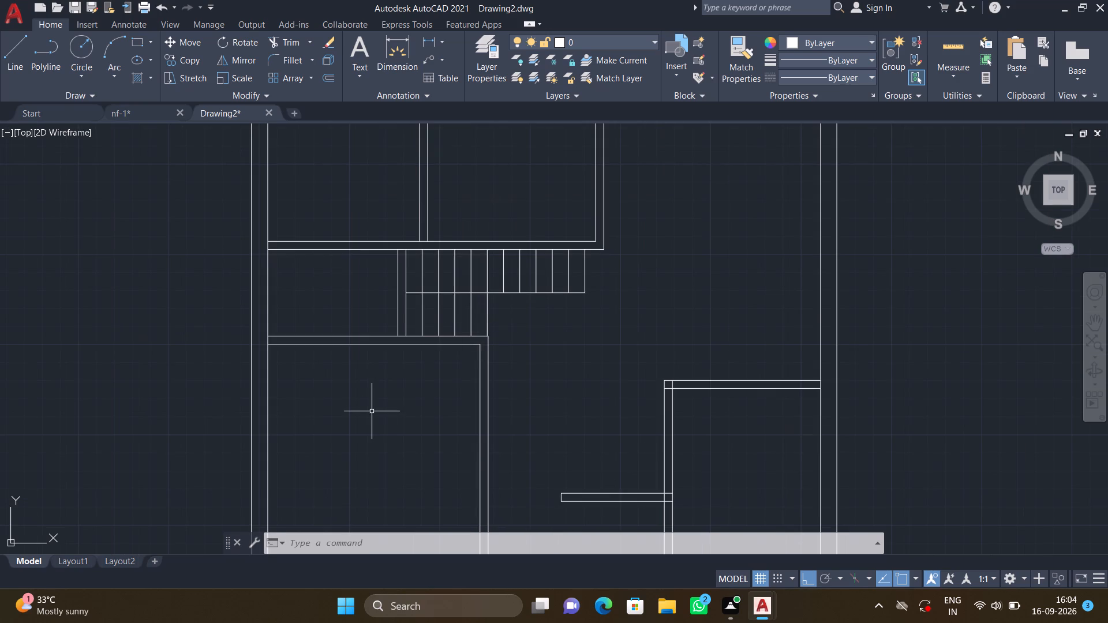
pyautogui.scroll(-1, 372, 411)
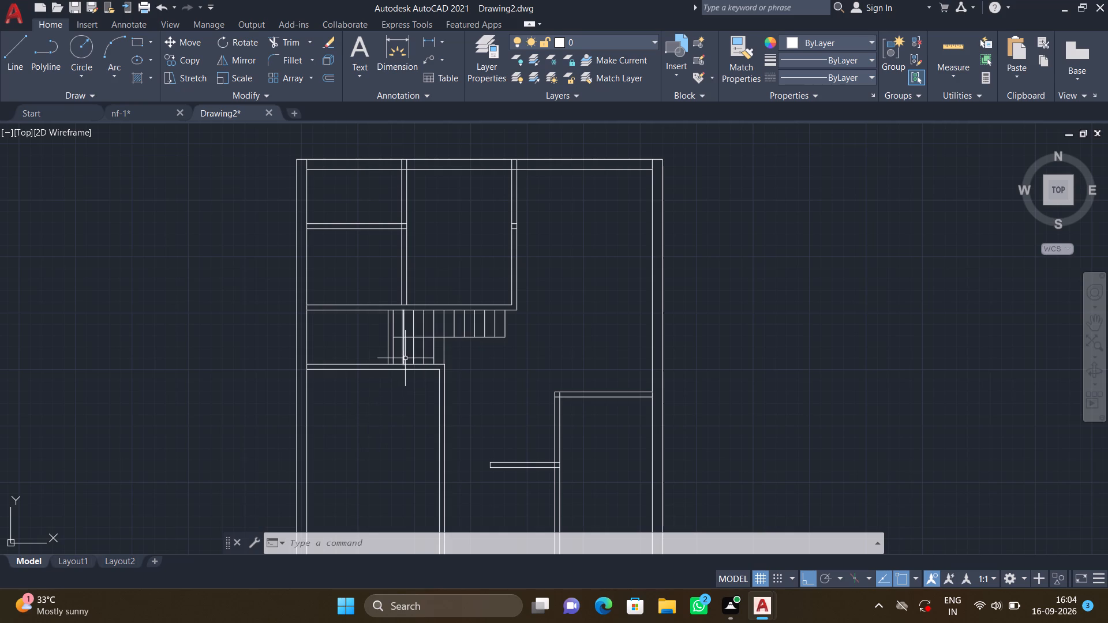
pyautogui.scroll(3, 422, 325)
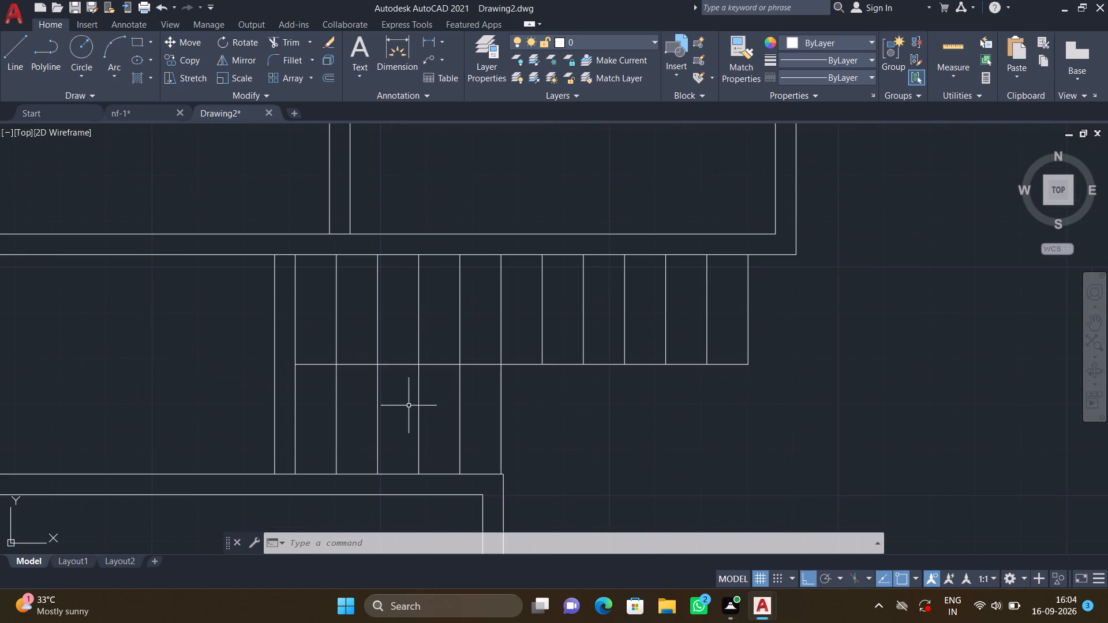
pyautogui.moveTo(406, 403); pyautogui.dragTo(375, 299, button='middle')
pyautogui.press('l')
pyautogui.press('Return')
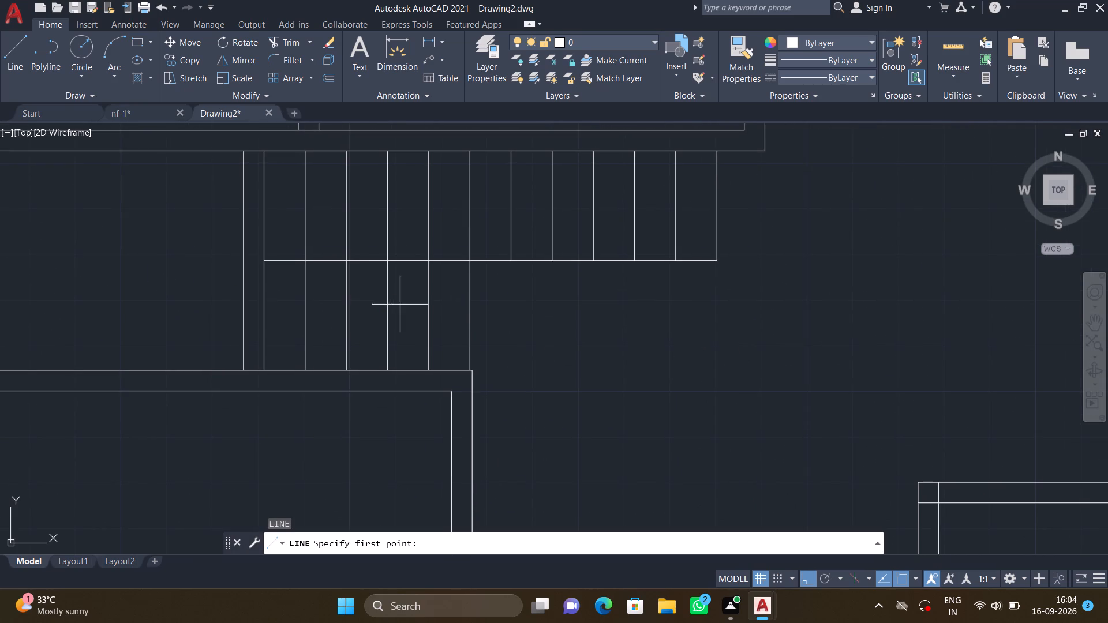
pyautogui.click(469, 260)
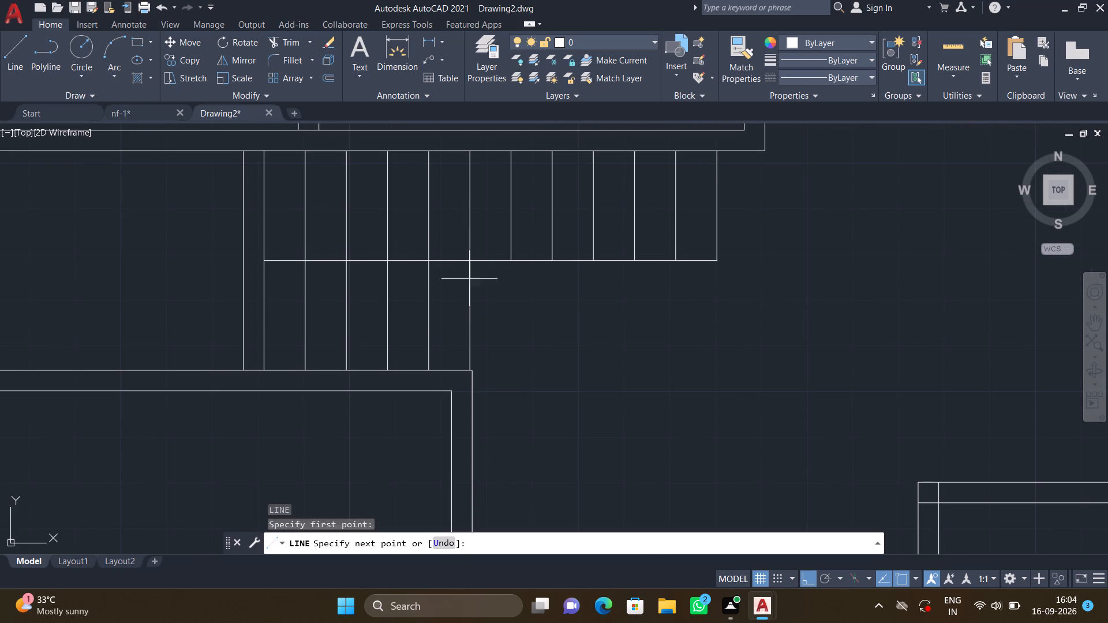
pyautogui.click(469, 372)
pyautogui.press('Return')
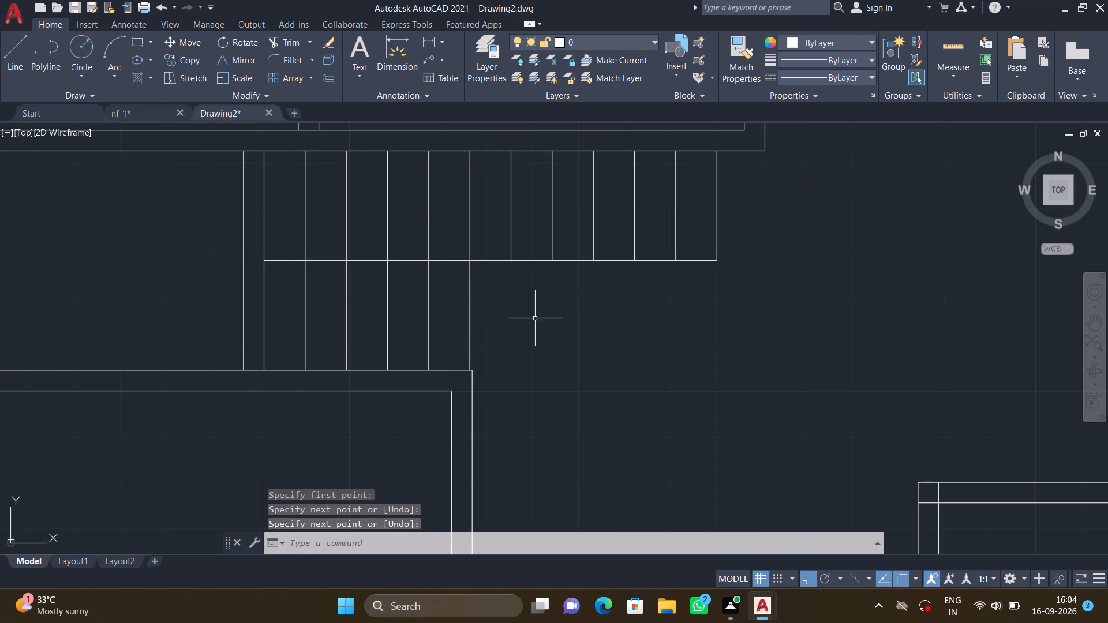
# Draw a horizontal direction line through the helper line's midpoint, extending left past both wall faces and right beyond the lower flight.
pyautogui.press('l')
pyautogui.press('Return')
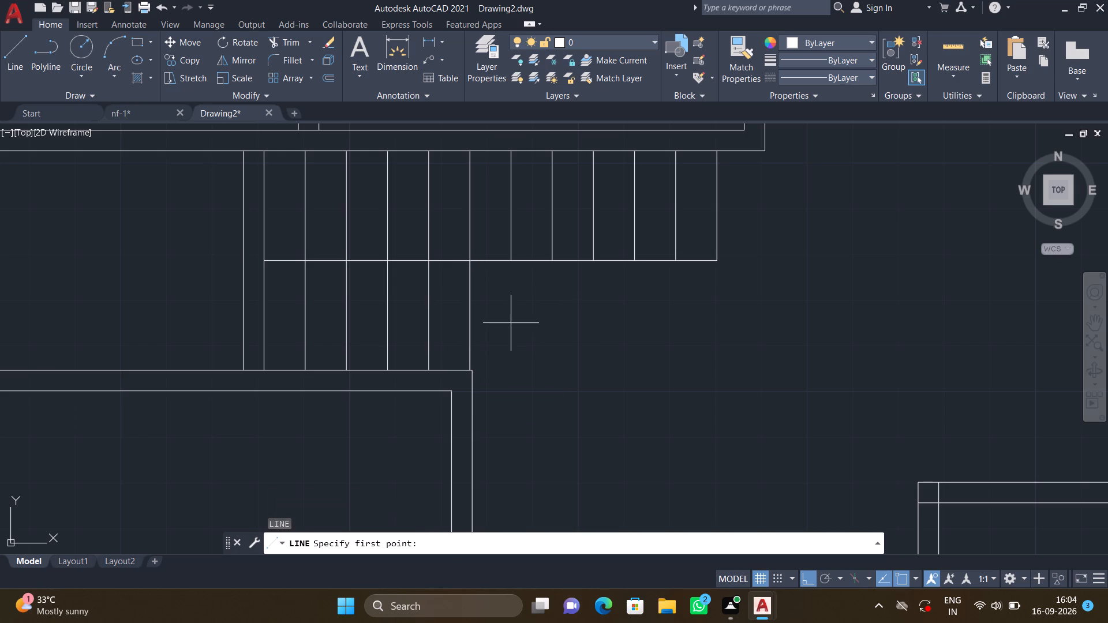
pyautogui.click(470, 320)
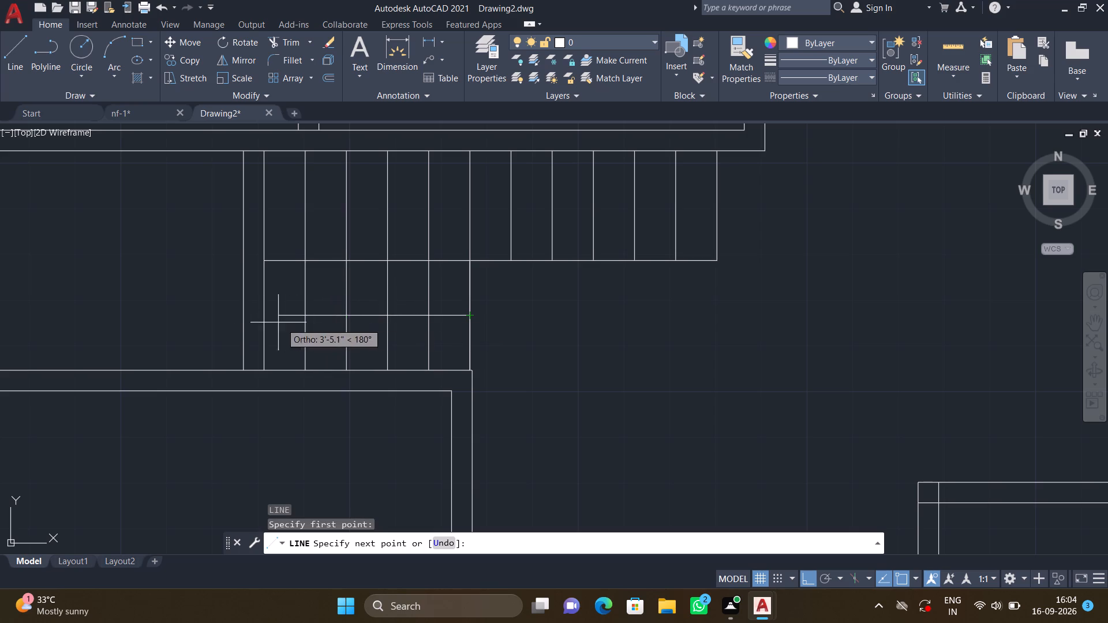
pyautogui.click(206, 319)
pyautogui.press('Return')
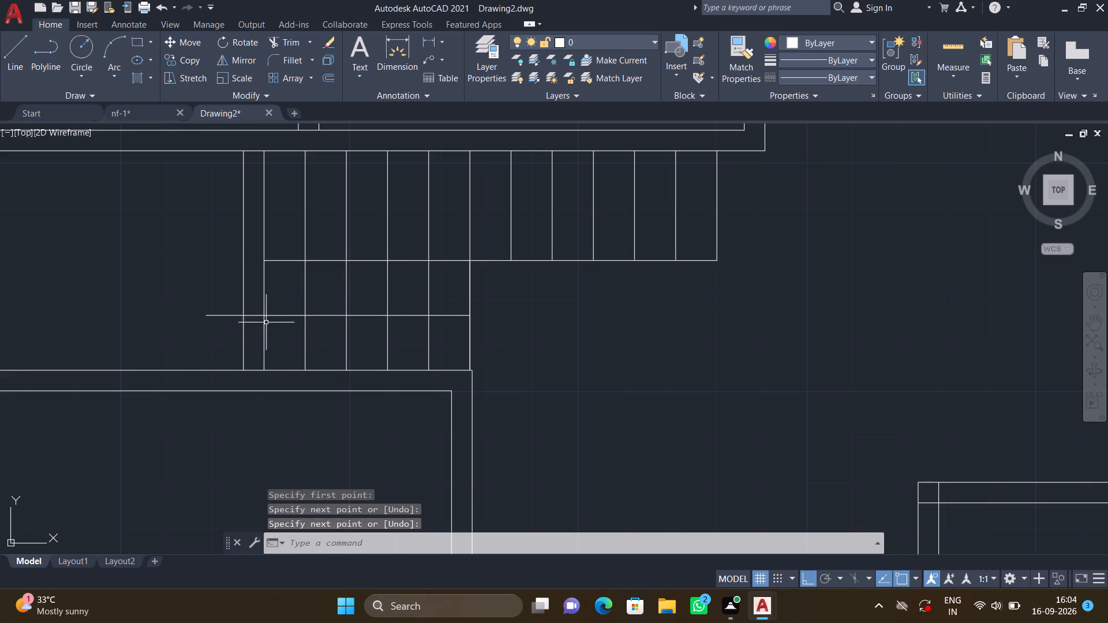
pyautogui.press('space')
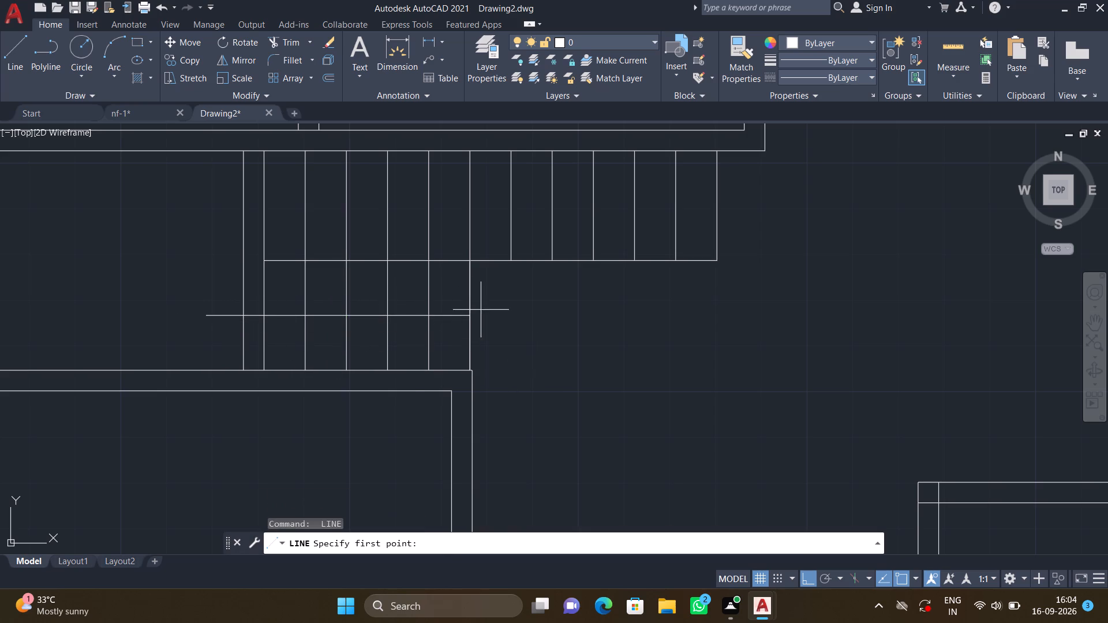
pyautogui.click(467, 318)
pyautogui.click(522, 328)
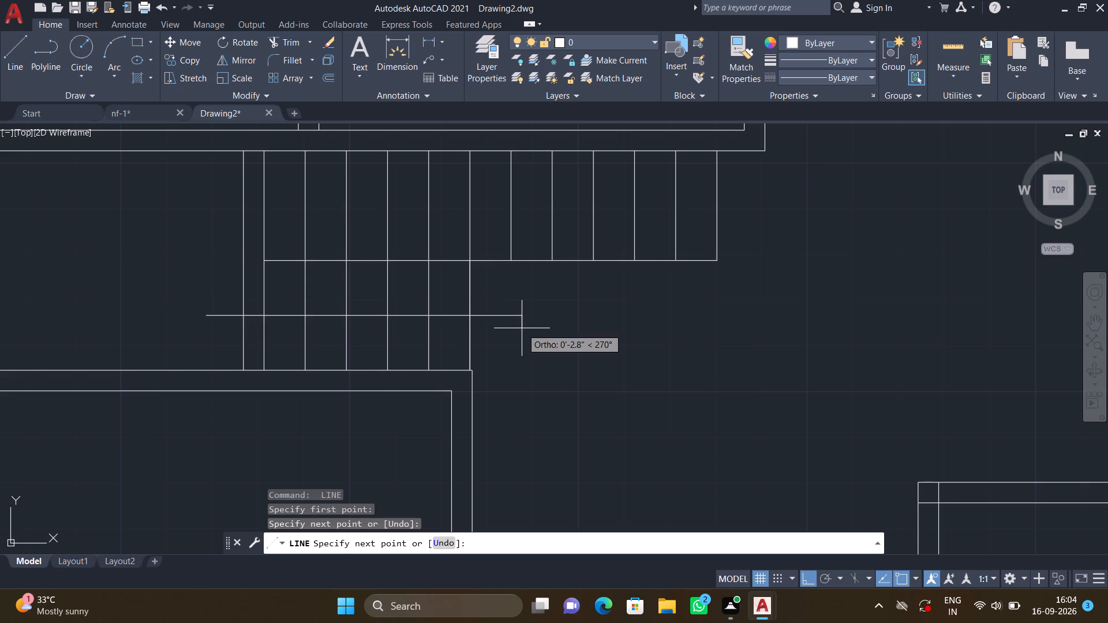
pyautogui.press('Return')
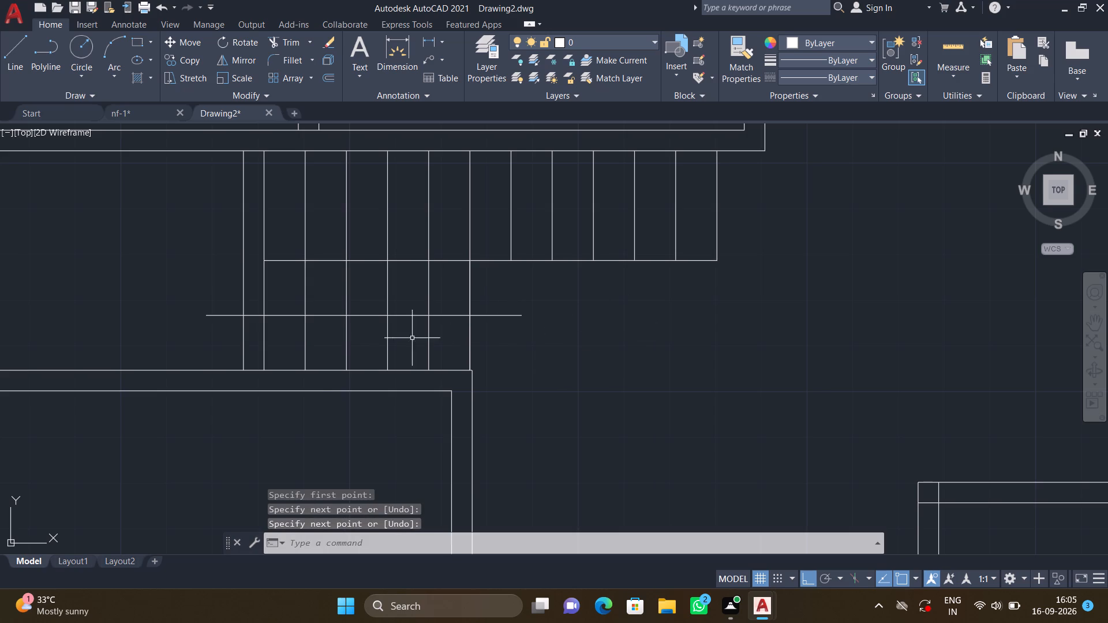
# Delete the vertical helper line at the lower flight's outer edge.
pyautogui.click(468, 329)
pyautogui.press('Delete')
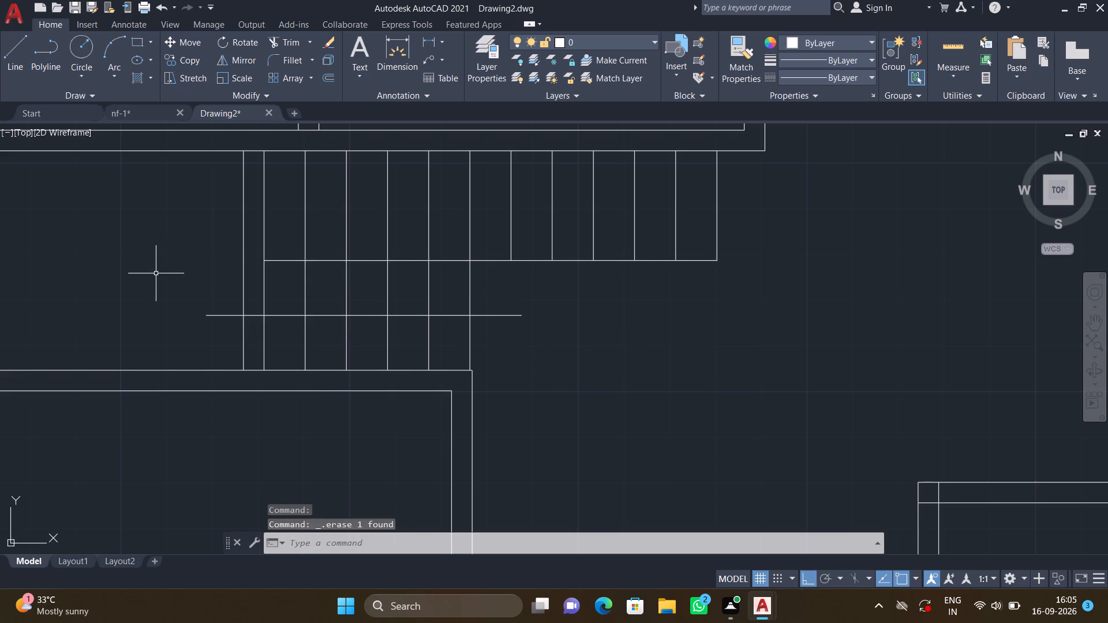
# Turn ortho off and draw a two-line arrowhead pointing left at the left end of the stair direction line.
pyautogui.press('F8')
pyautogui.press('l')
pyautogui.press('Return')
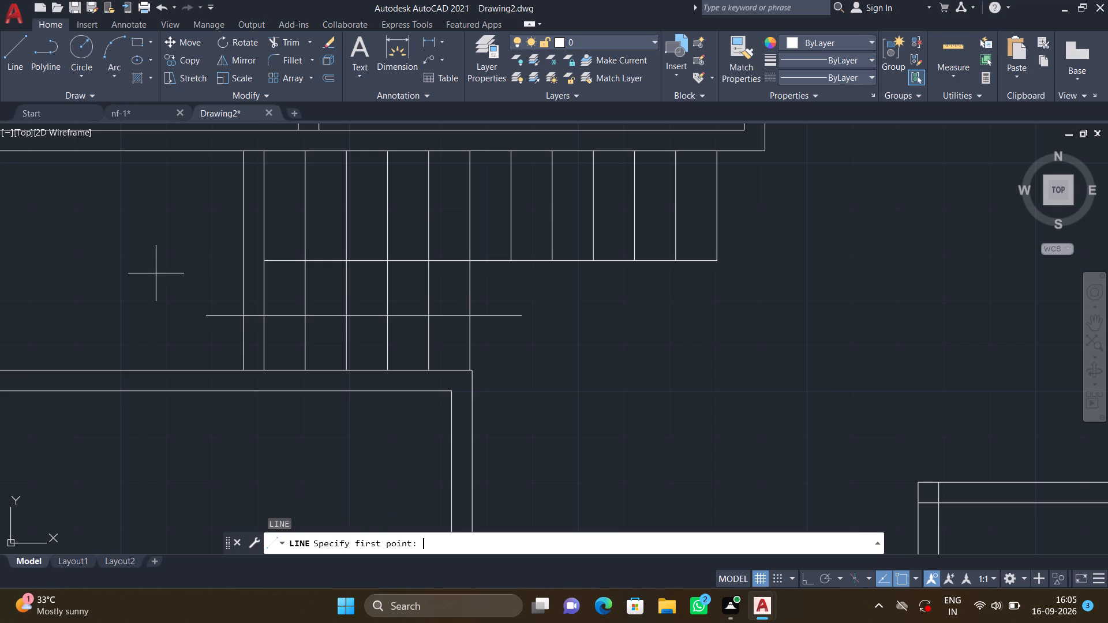
pyautogui.scroll(2, 206, 307)
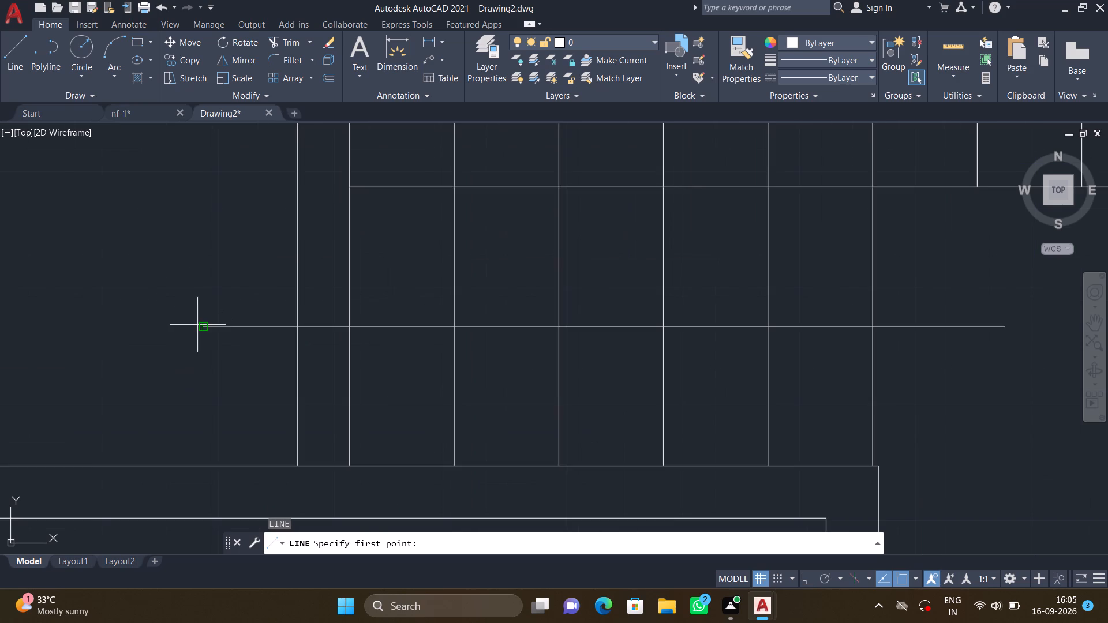
pyautogui.click(205, 325)
pyautogui.click(251, 295)
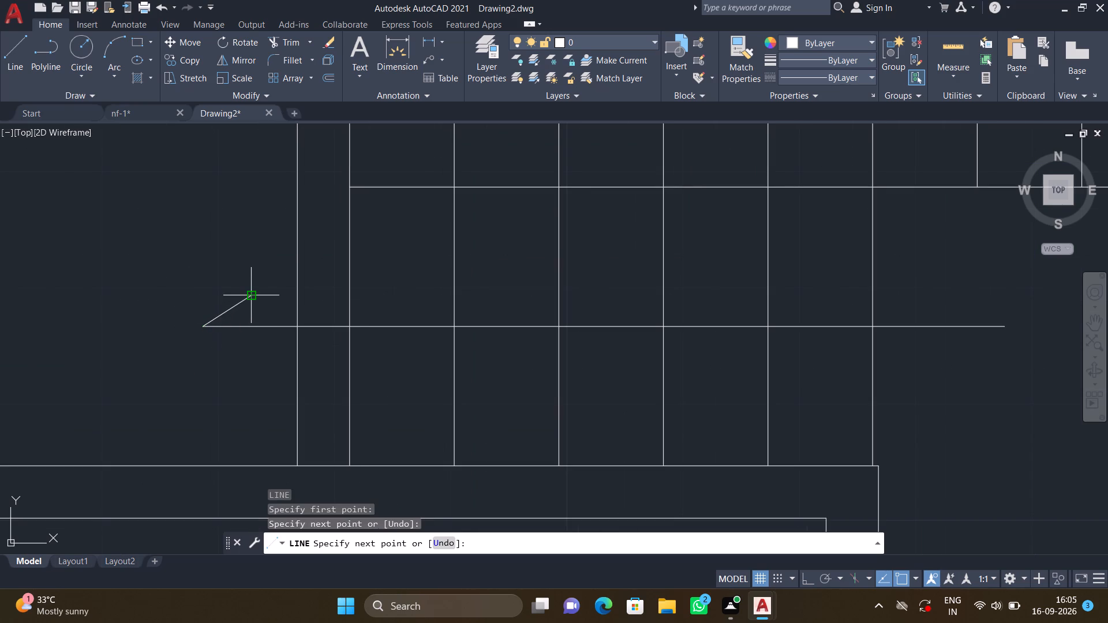
pyautogui.press('Return')
pyautogui.press('space')
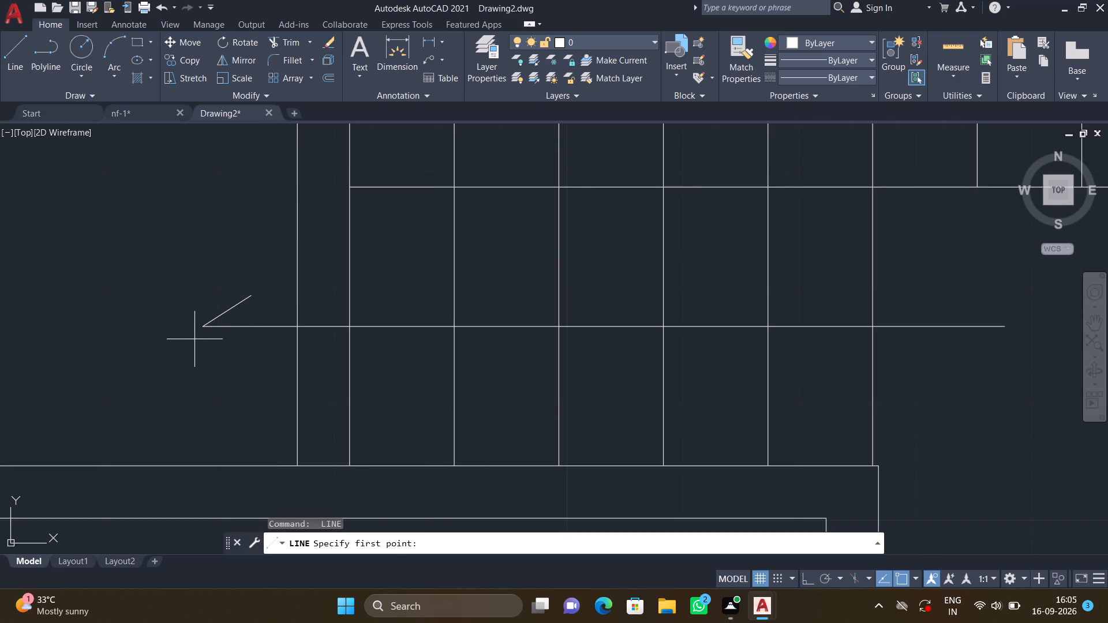
pyautogui.click(200, 325)
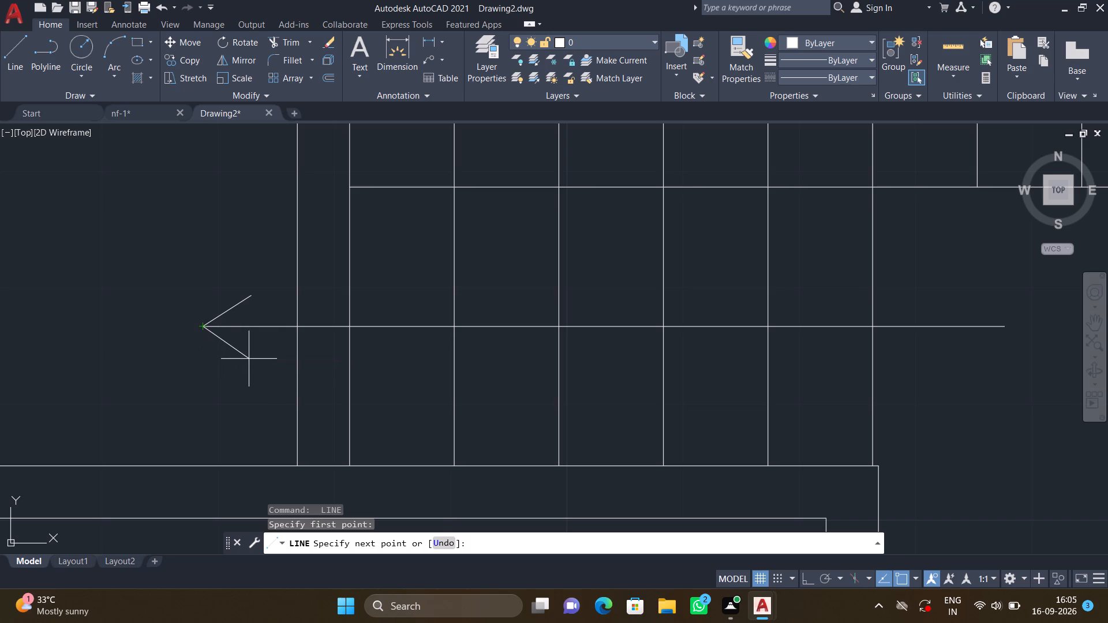
pyautogui.click(249, 359)
pyautogui.press('Return')
# Draw a smaller left-pointing arrowhead of two lines on the direction line, within the lower flight's third tread from the wall.
pyautogui.scroll(-1, 297, 363)
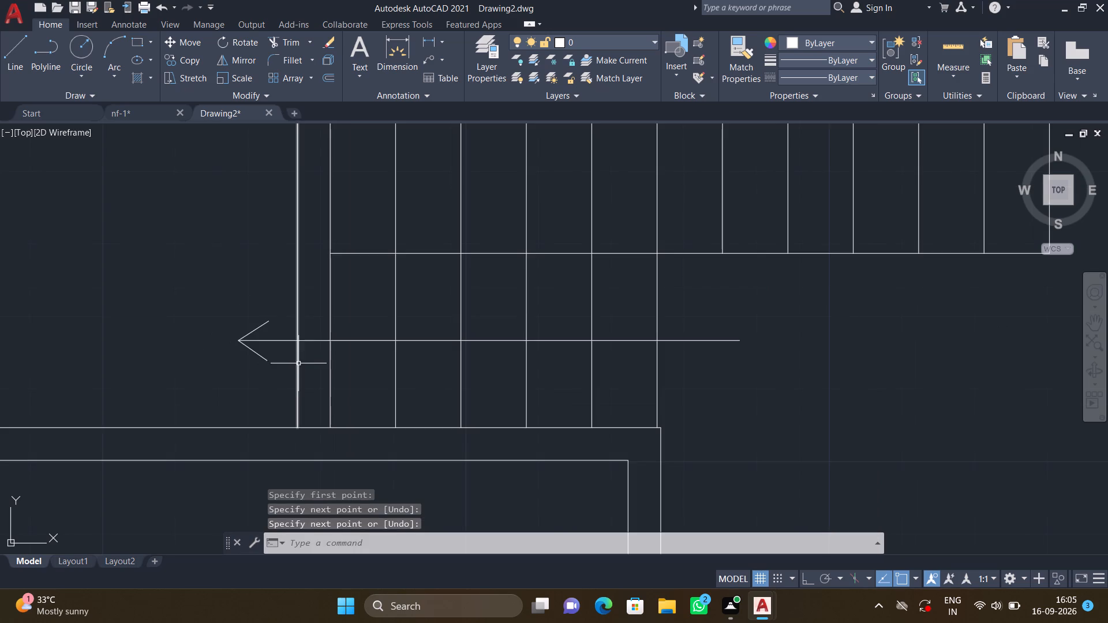
pyautogui.scroll(-1, 336, 371)
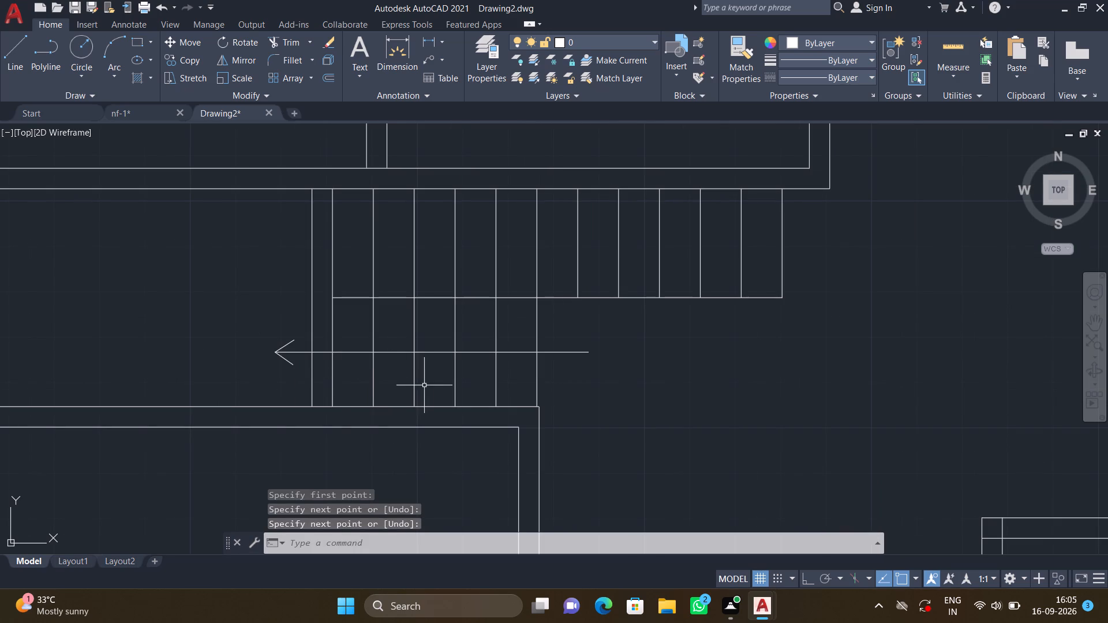
pyautogui.press('space')
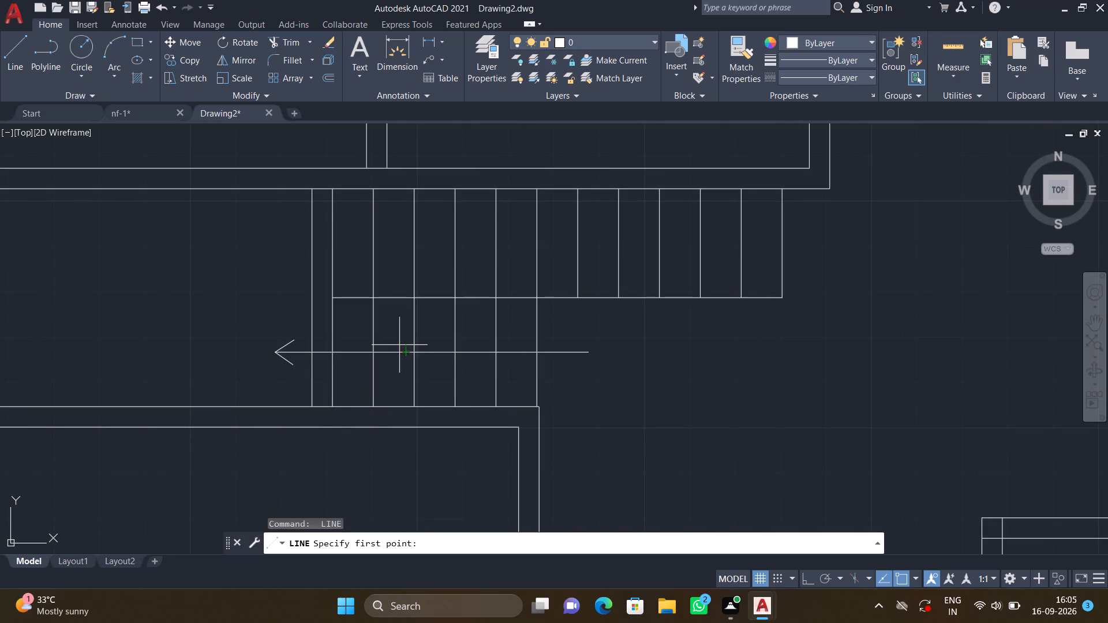
pyautogui.scroll(3, 400, 343)
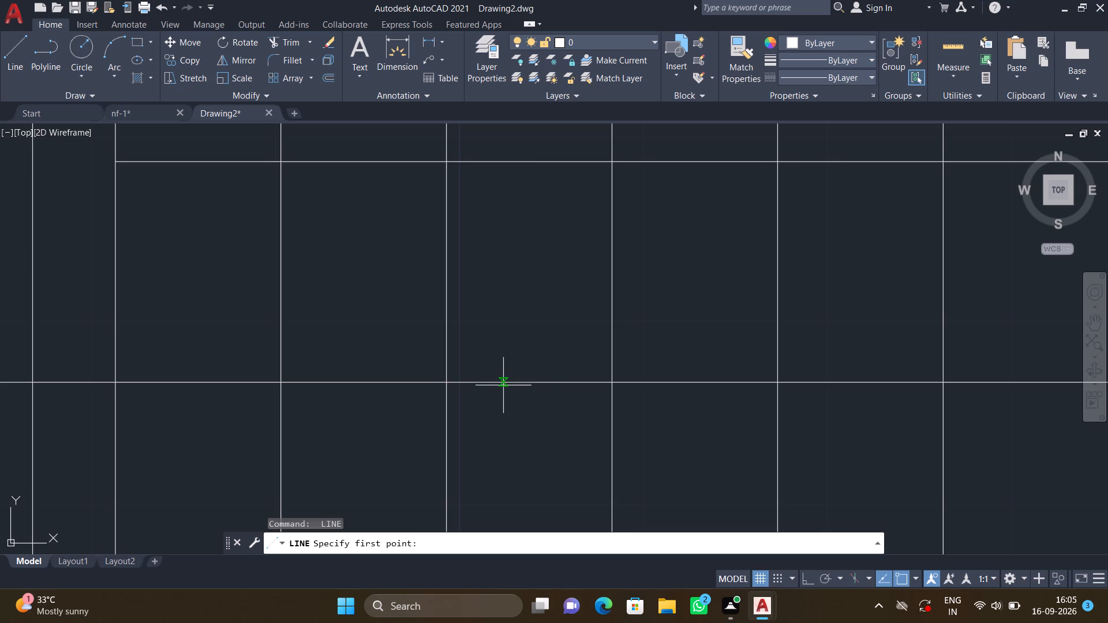
pyautogui.click(513, 382)
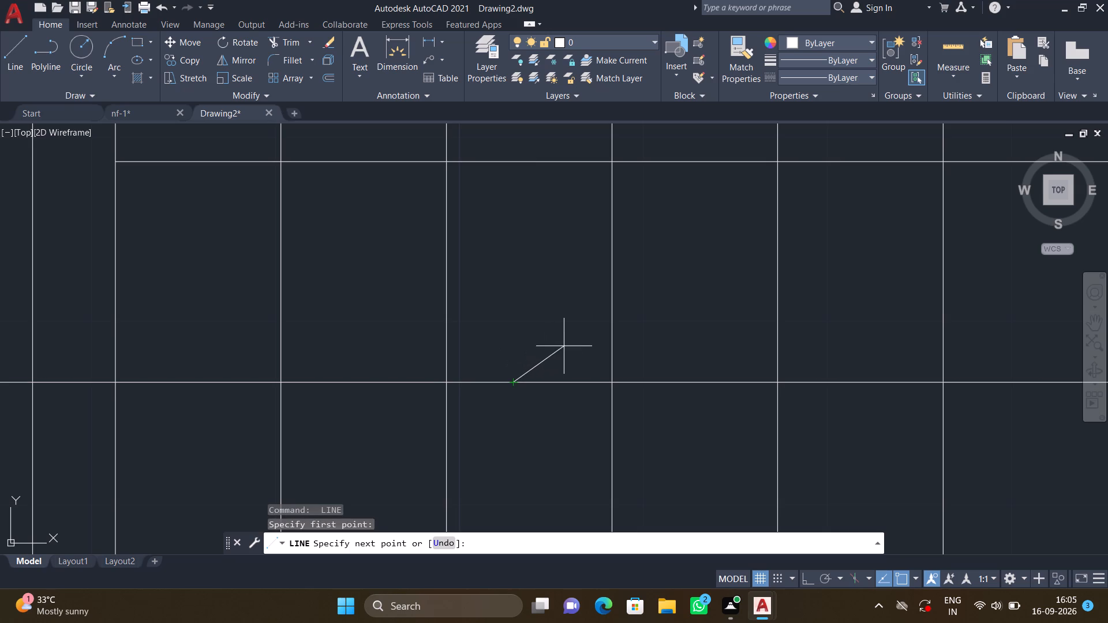
pyautogui.click(564, 346)
pyautogui.press('Return')
pyautogui.press('space')
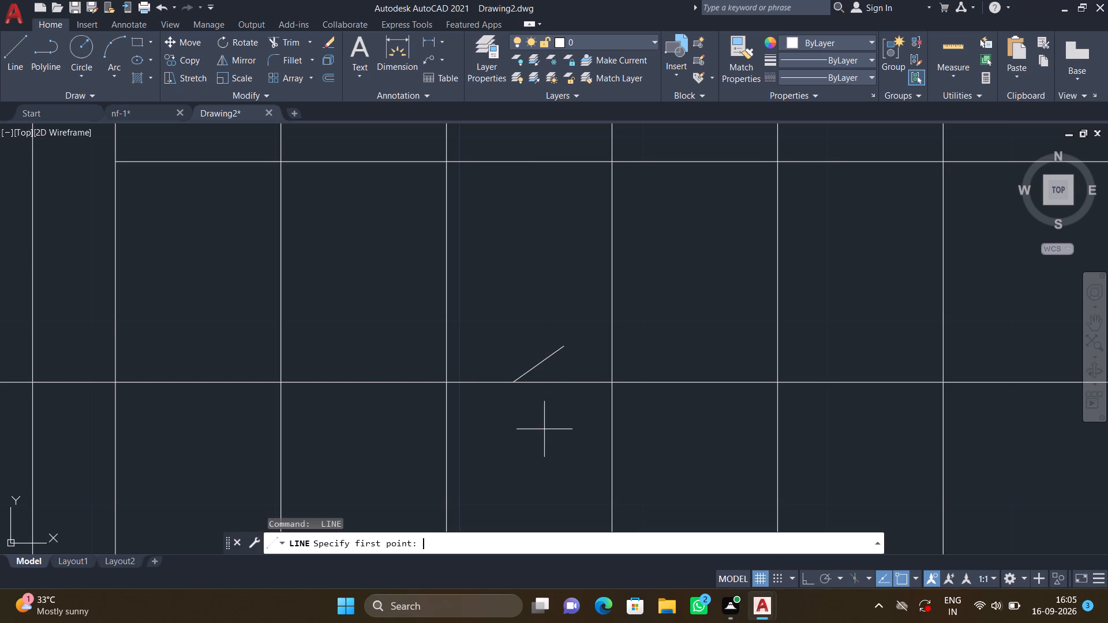
pyautogui.click(513, 381)
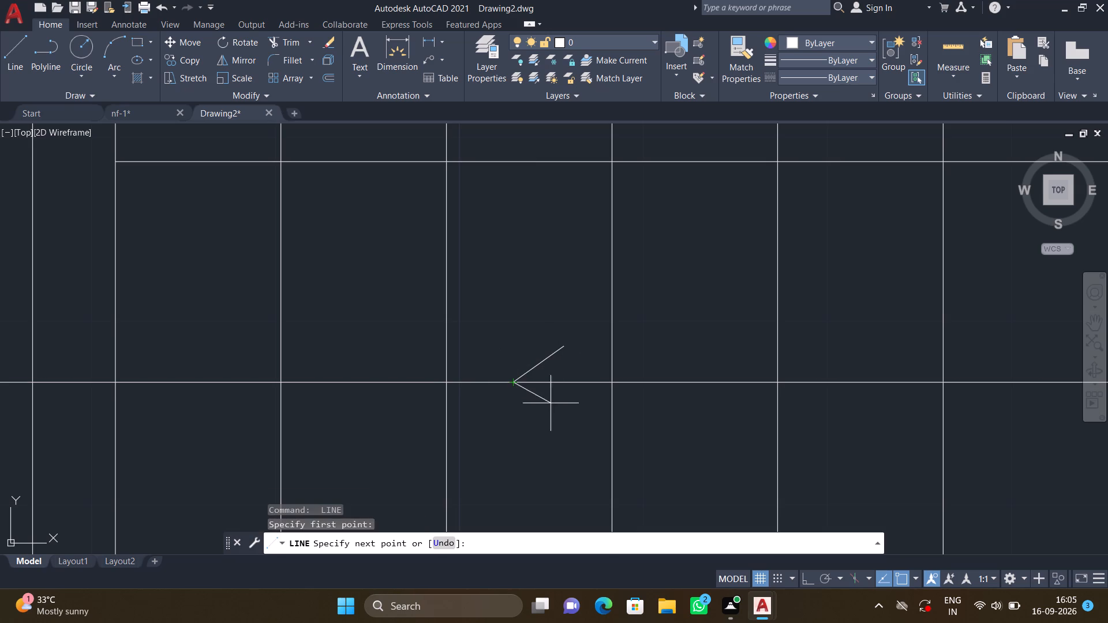
pyautogui.click(564, 412)
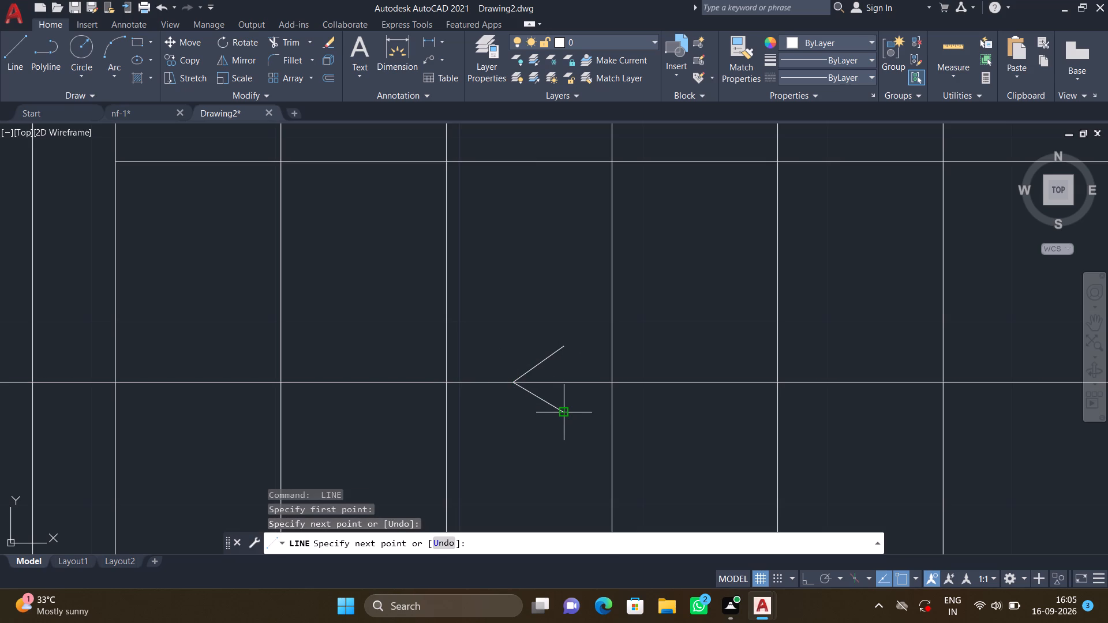
pyautogui.press('Return')
# Draw another small left-pointing arrowhead of two lines on the direction line, within the lower flight's rightmost tread.
pyautogui.scroll(-3, 578, 413)
pyautogui.moveTo(608, 412); pyautogui.dragTo(489, 382, button='middle')
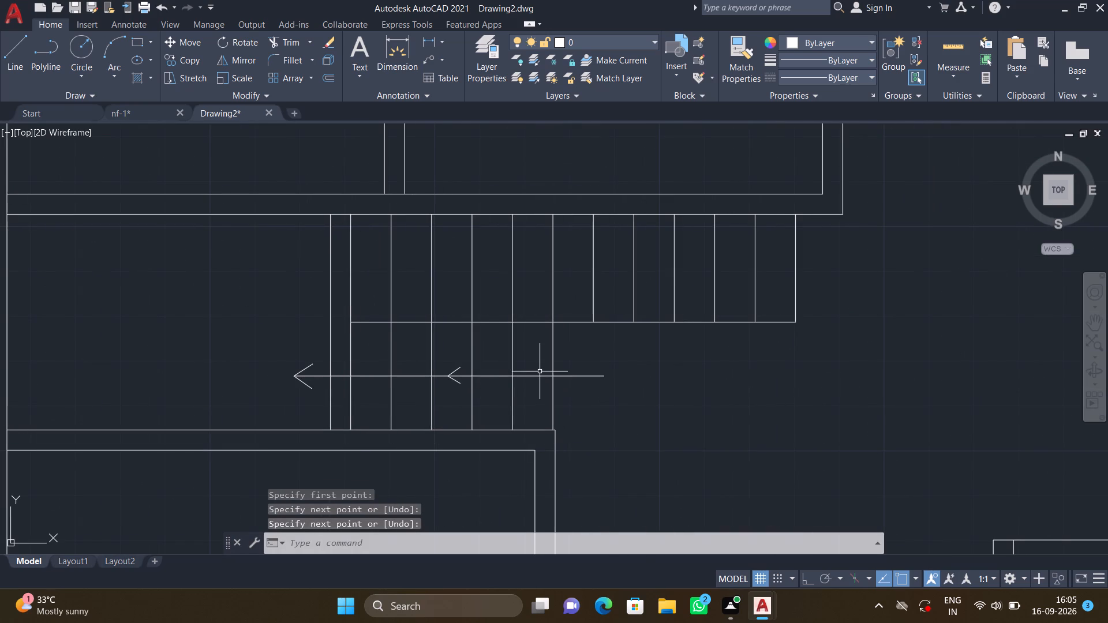
pyautogui.press('space')
pyautogui.scroll(3, 539, 371)
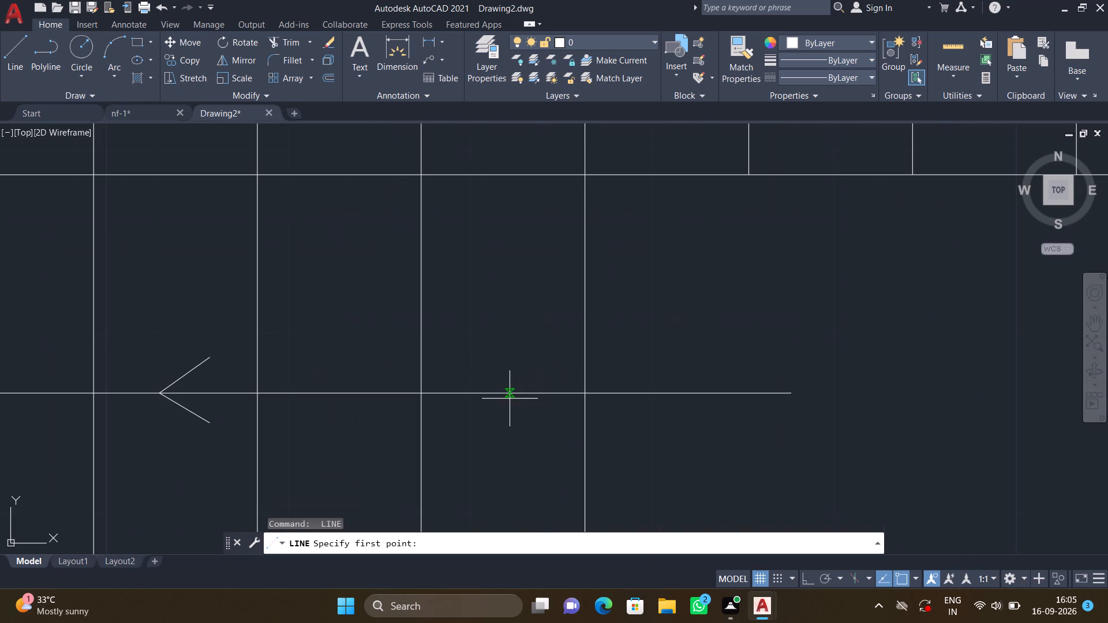
pyautogui.click(499, 393)
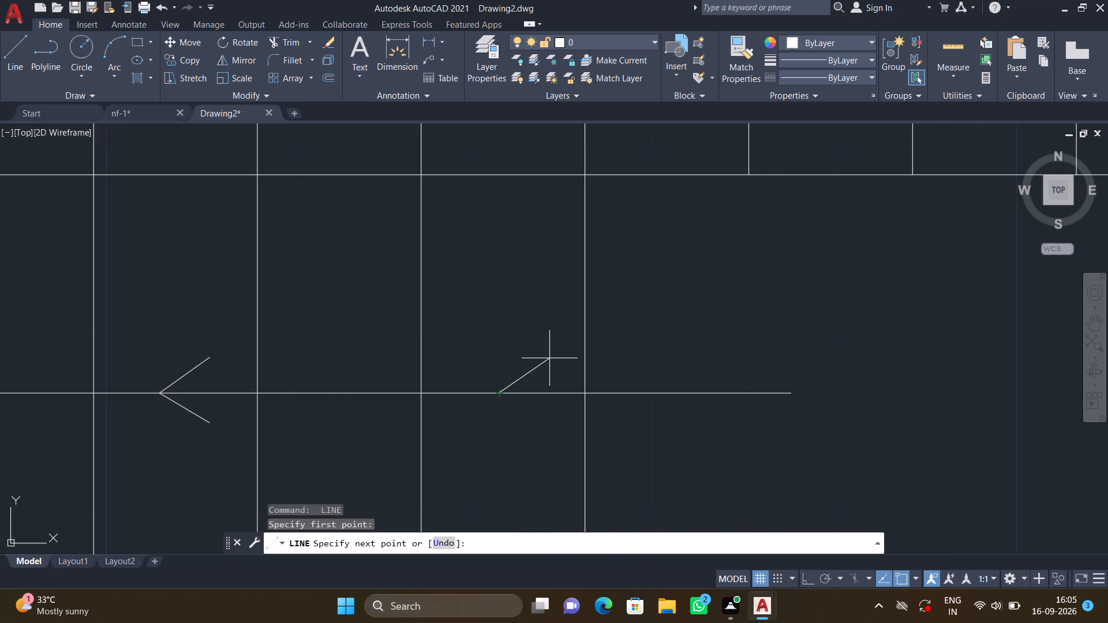
pyautogui.click(549, 358)
pyautogui.press('Return')
pyautogui.press('space')
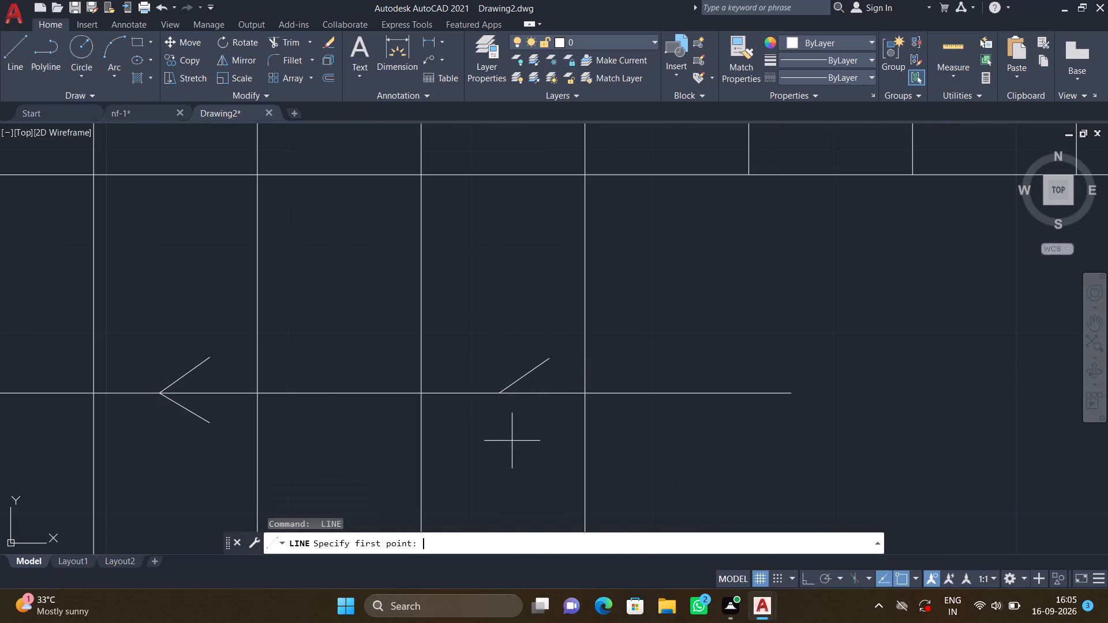
pyautogui.click(503, 393)
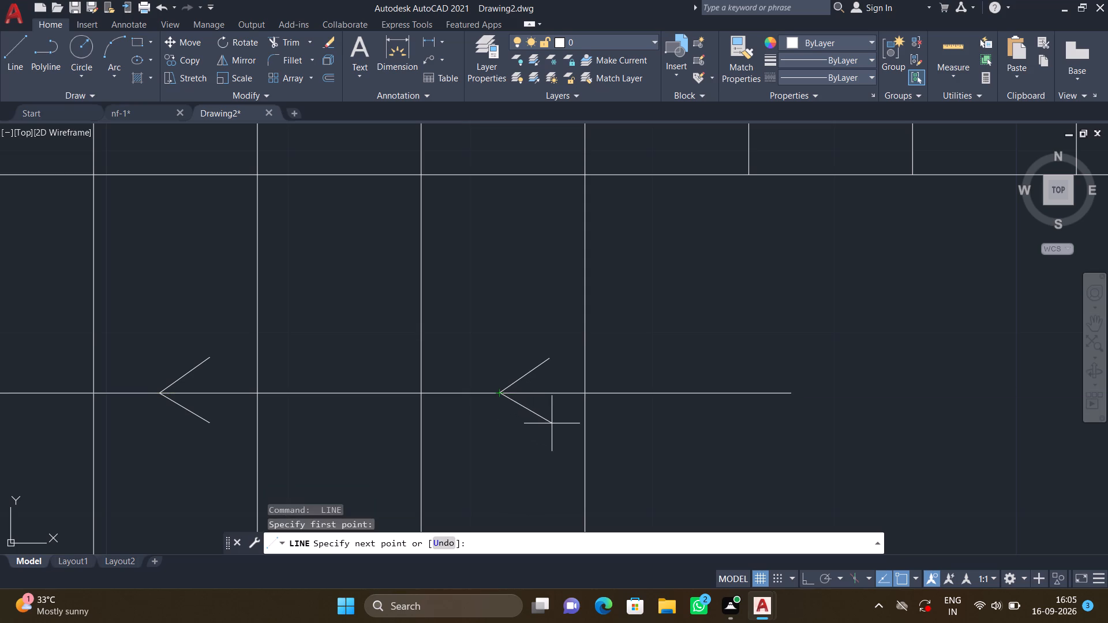
pyautogui.click(552, 423)
pyautogui.press('Return')
pyautogui.scroll(-3, 551, 422)
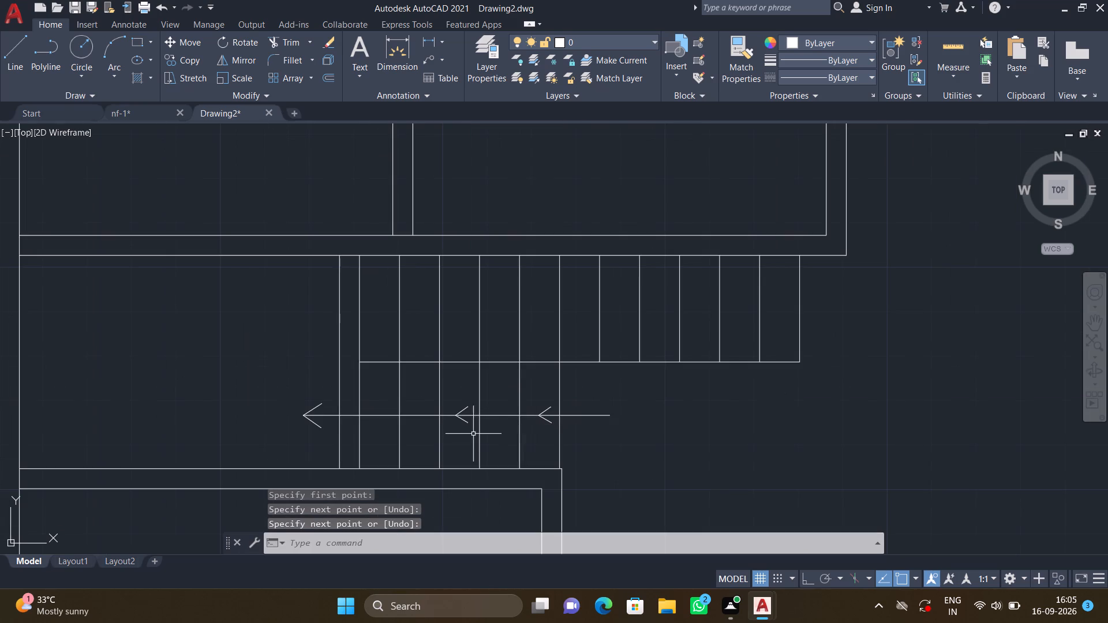
# With ortho on, draw an L-shaped line from the short partition's underside down and across to the large lower-left room's wall.
pyautogui.scroll(-1, 428, 419)
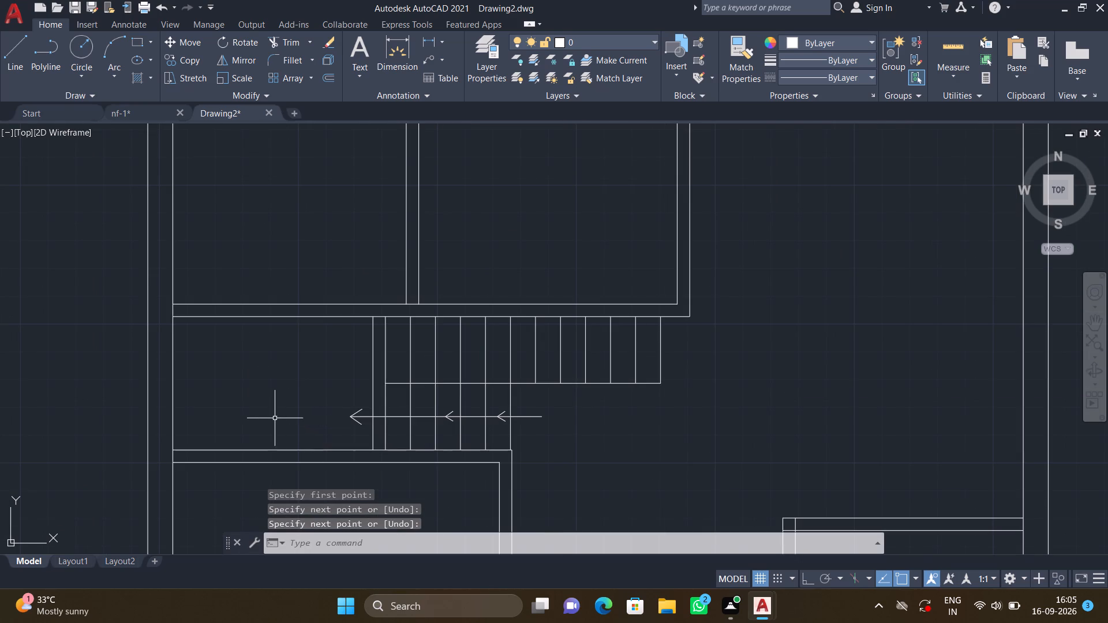
pyautogui.scroll(-1, 275, 408)
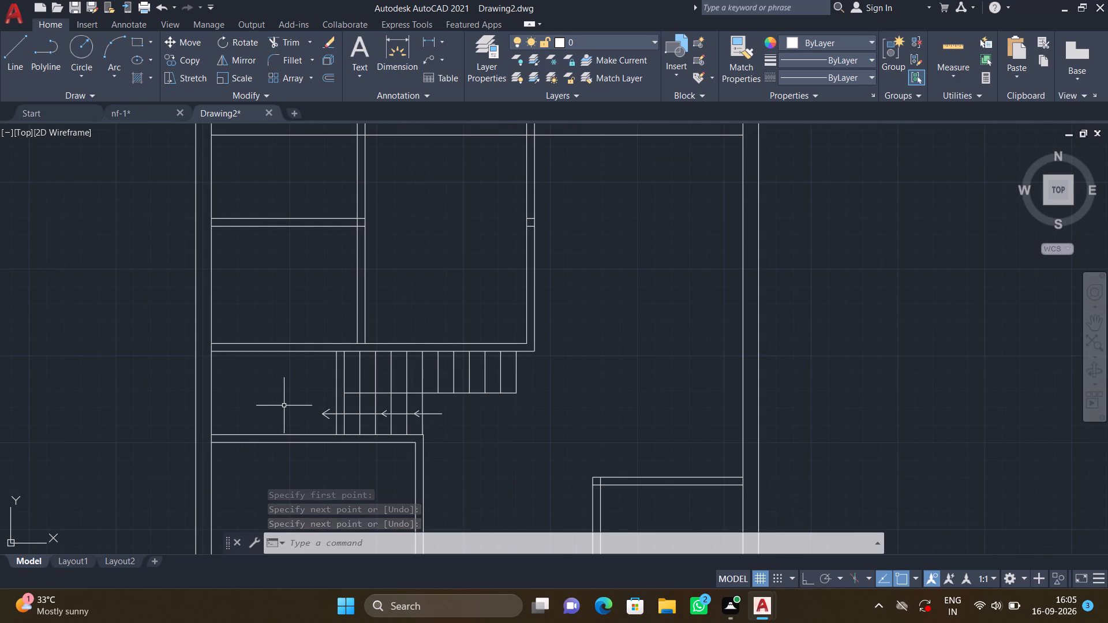
pyautogui.moveTo(284, 404); pyautogui.dragTo(311, 333, button='middle')
pyautogui.scroll(-1, 311, 333)
pyautogui.scroll(-1, 328, 403)
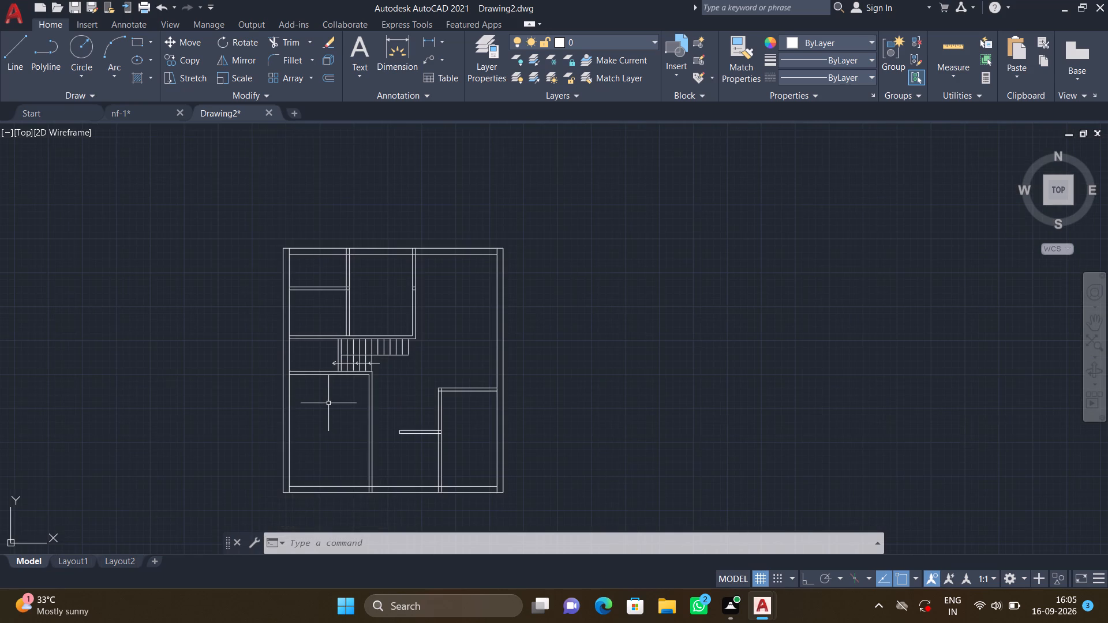
pyautogui.moveTo(328, 401); pyautogui.dragTo(340, 332, button='middle')
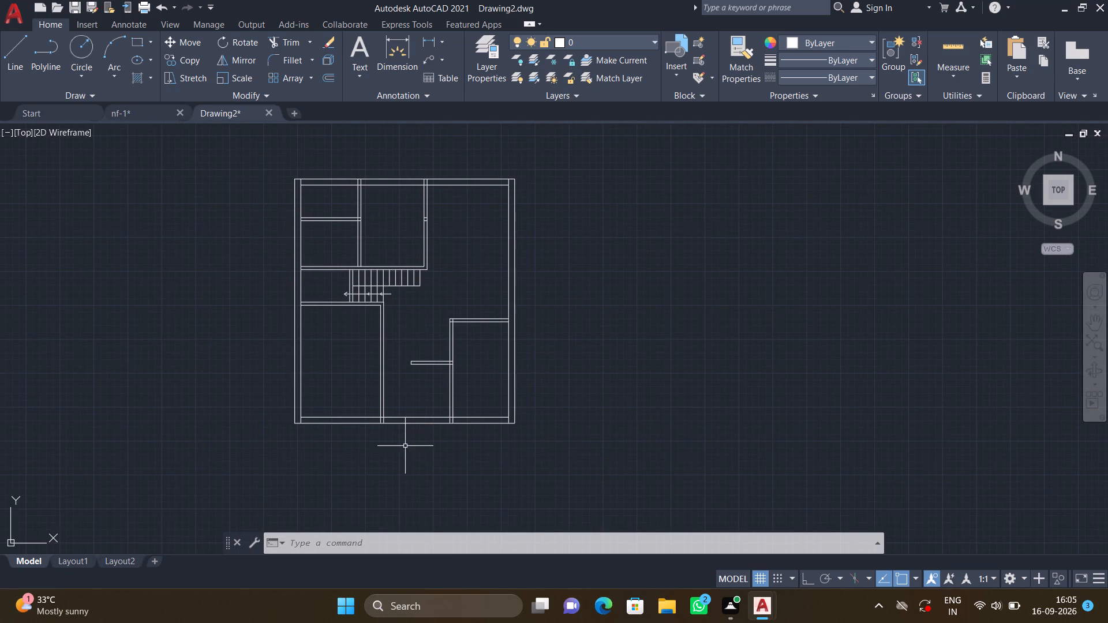
pyautogui.scroll(-1, 426, 364)
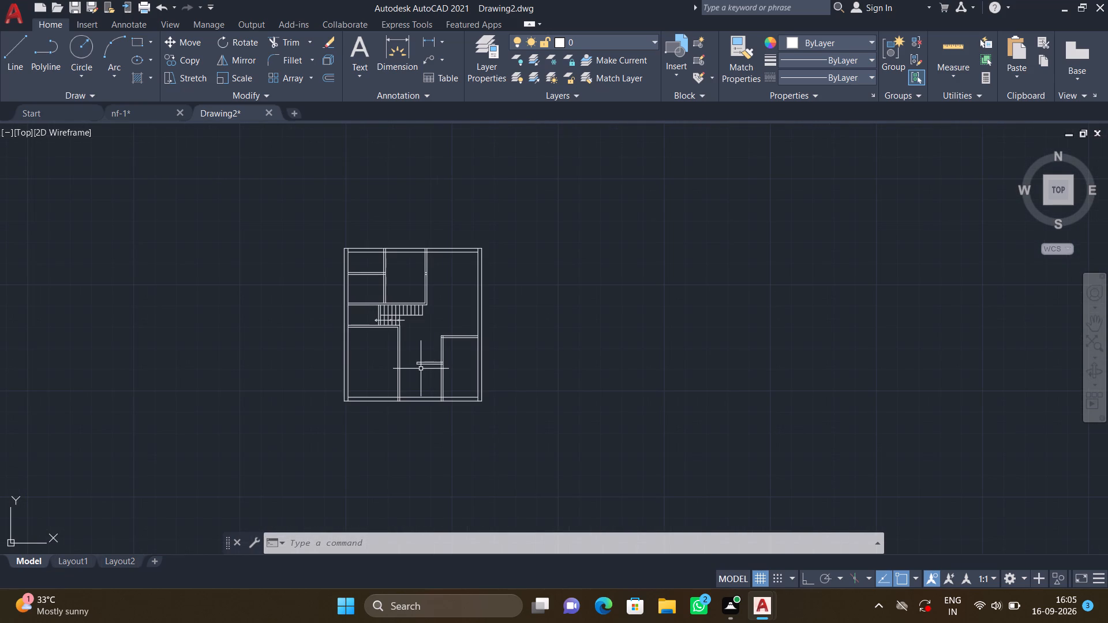
pyautogui.scroll(3, 425, 367)
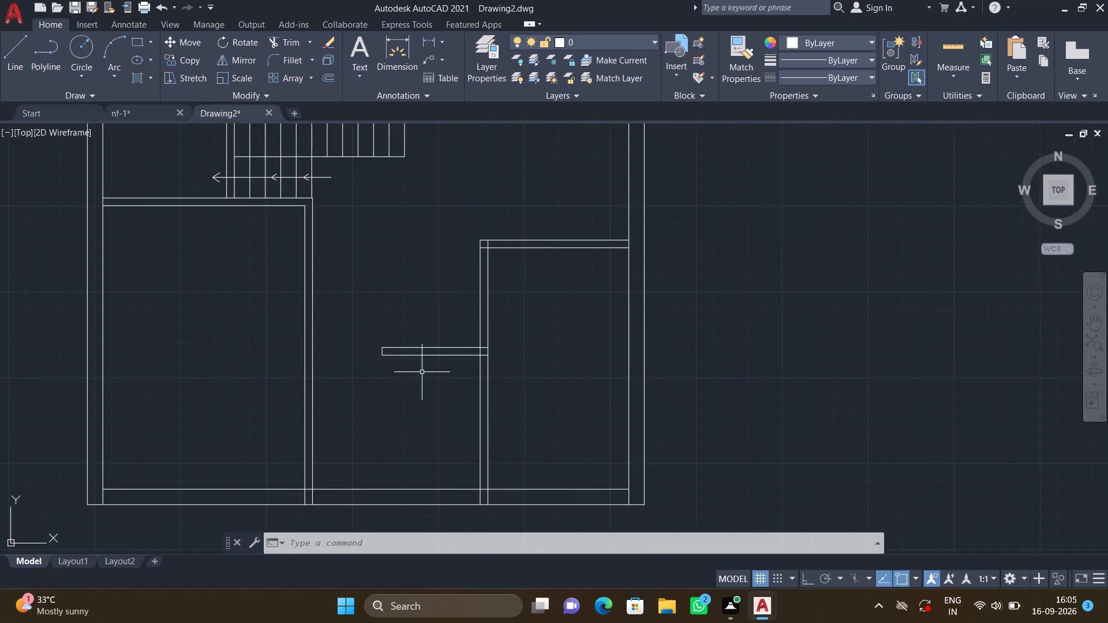
pyautogui.moveTo(422, 371); pyautogui.dragTo(383, 226, button='middle')
pyautogui.press('l')
pyautogui.press('Return')
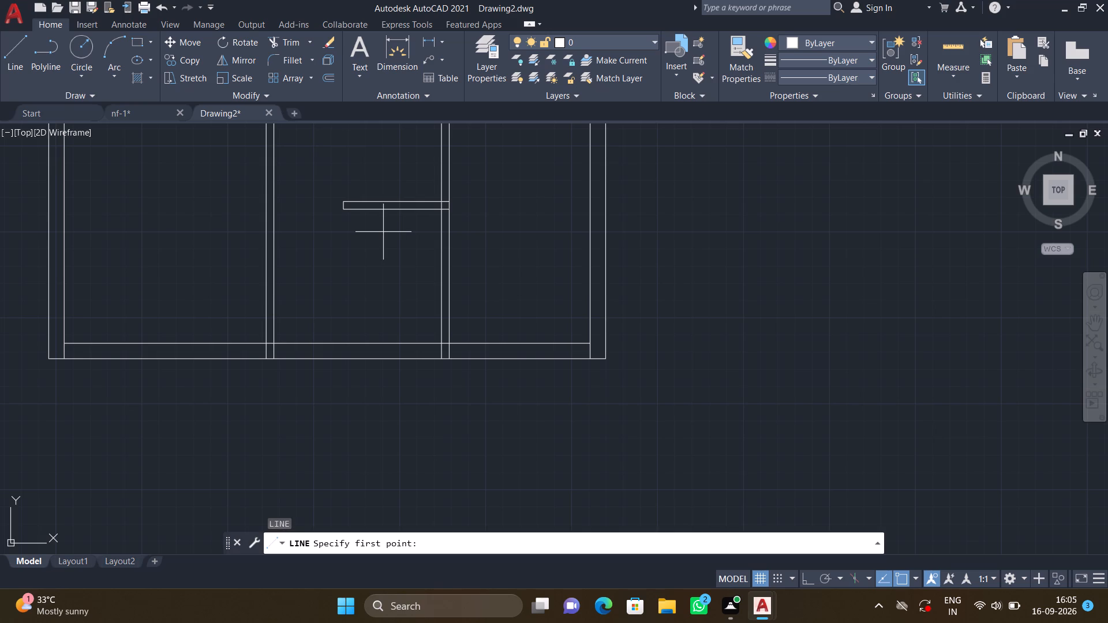
pyautogui.press('F8')
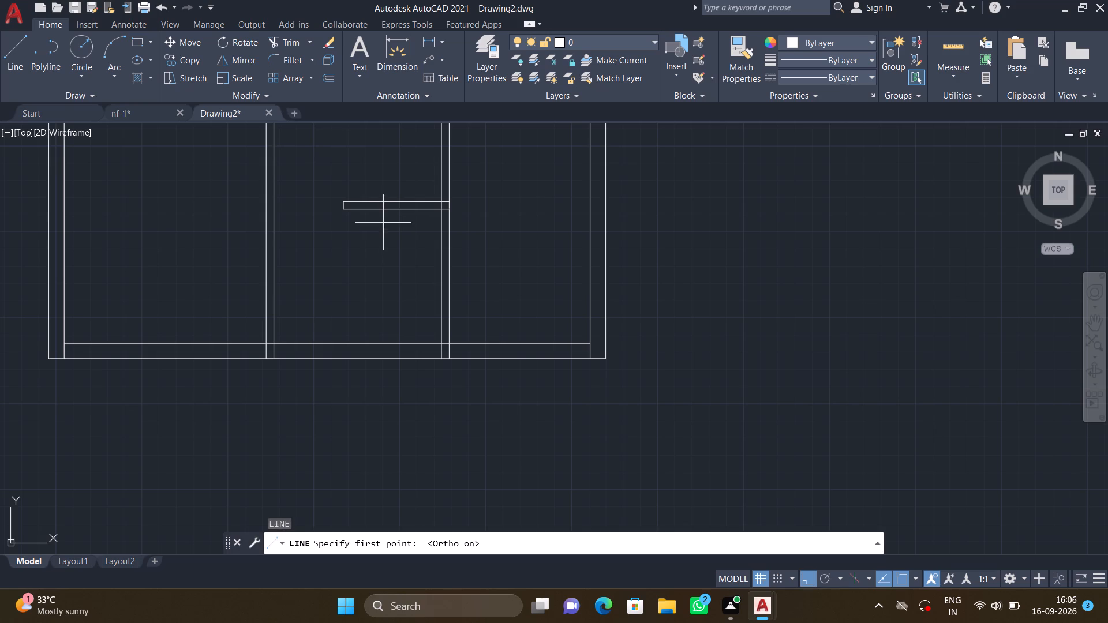
pyautogui.click(389, 211)
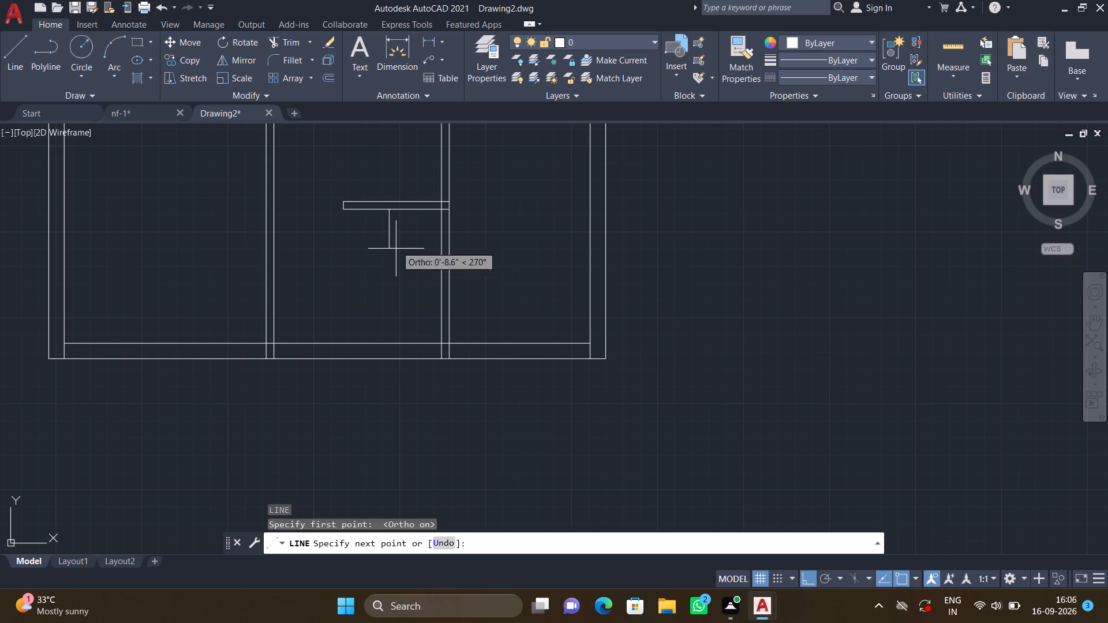
pyautogui.click(390, 284)
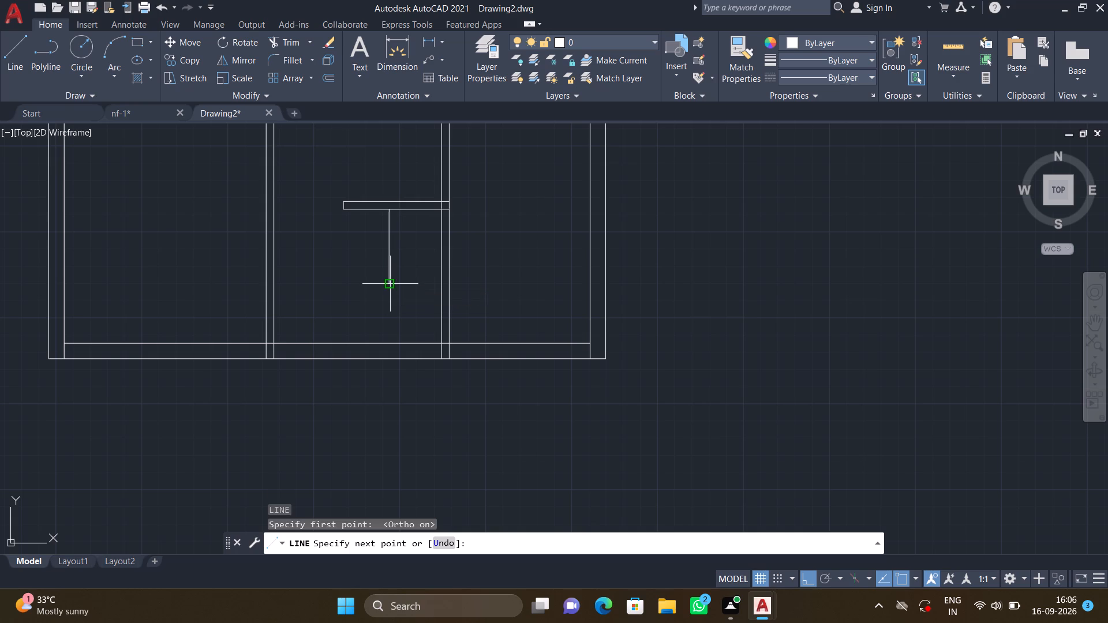
pyautogui.click(274, 285)
pyautogui.press('Return')
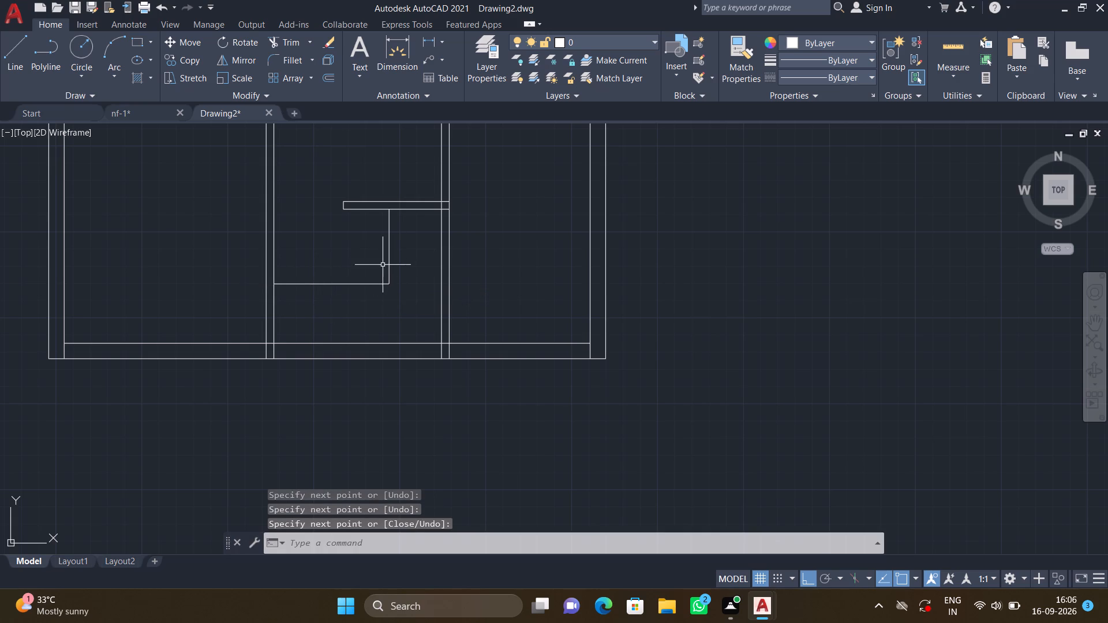
# Draw a tall rectangle between the new vertical line and the wall, just below the short partition.
pyautogui.scroll(2, 406, 243)
pyautogui.write('rec')
pyautogui.press('Return')
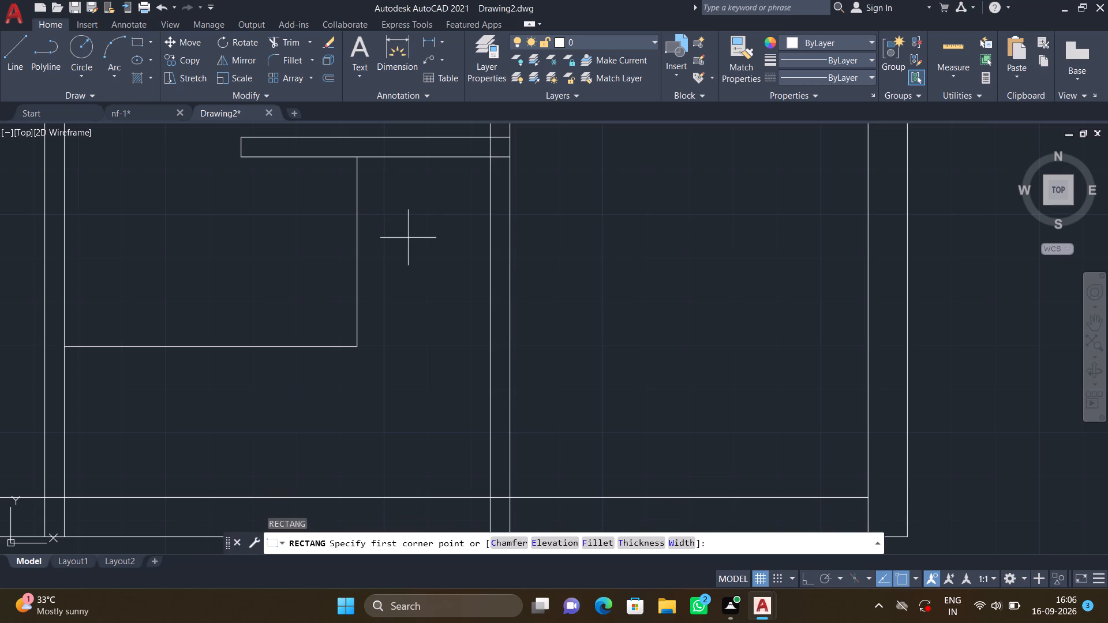
pyautogui.click(392, 183)
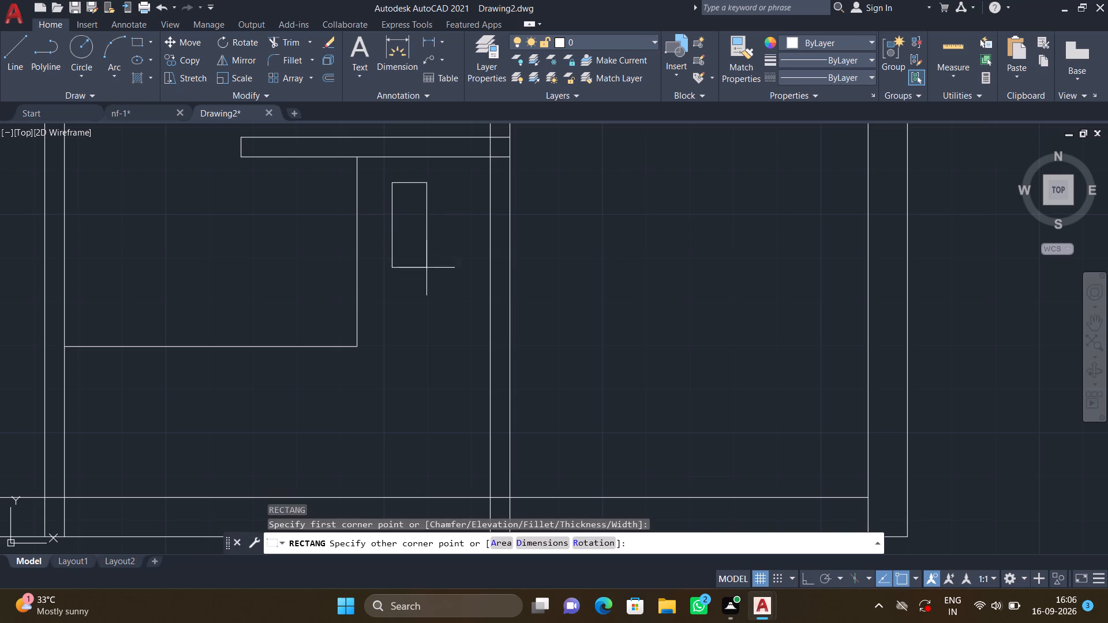
pyautogui.click(463, 317)
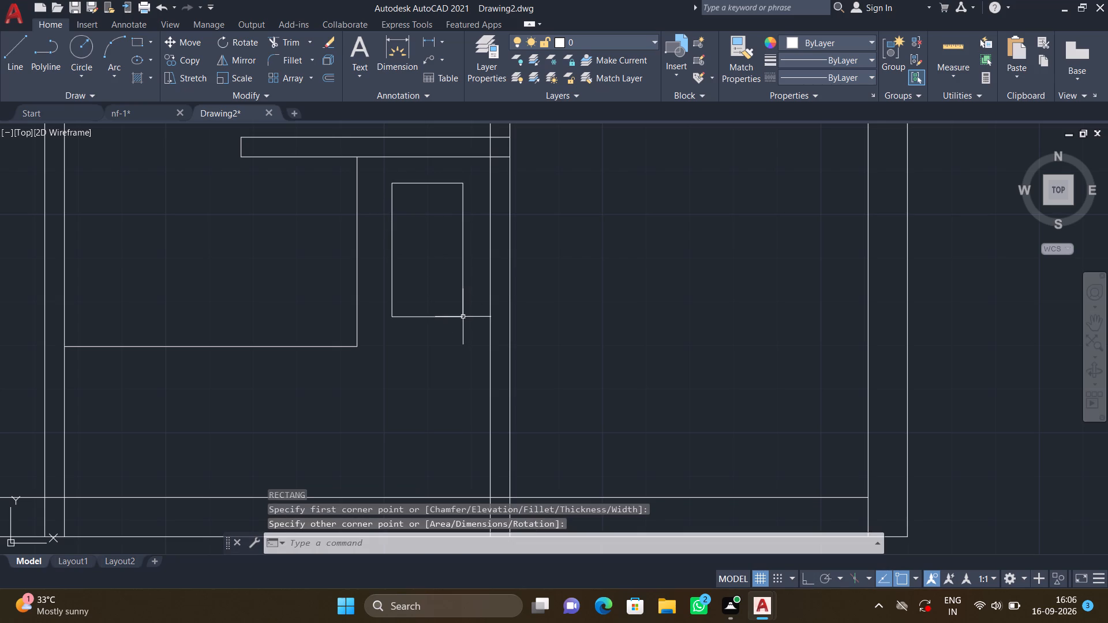
pyautogui.press('Return')
pyautogui.press('Escape')
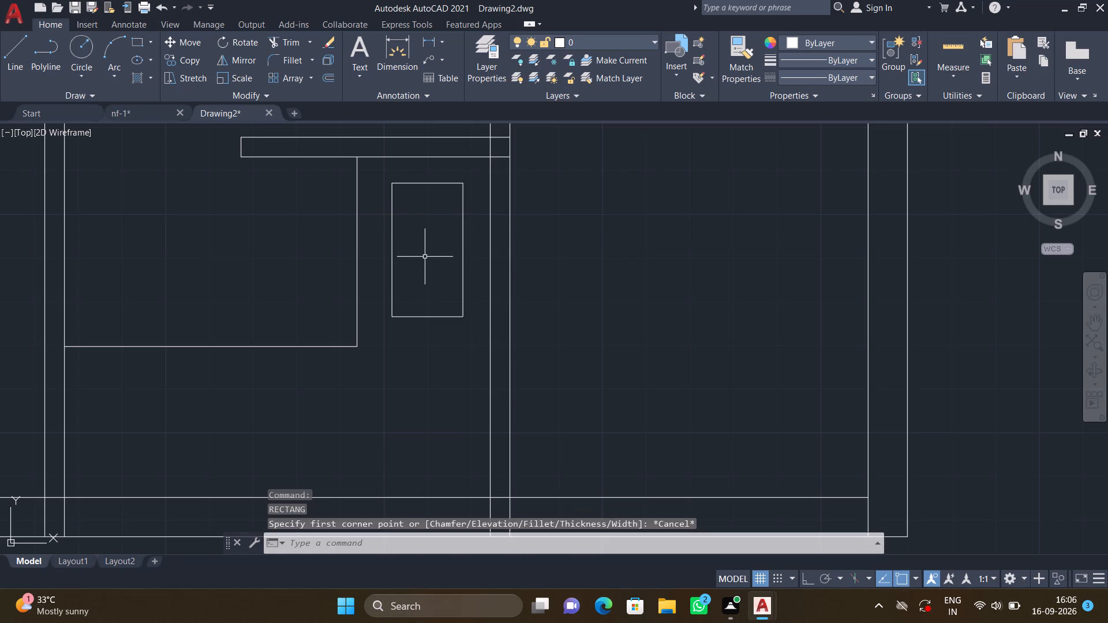
# Draw a circle of about 4.6" radius centred in the upper part of the rectangle.
pyautogui.press('c')
pyautogui.press('Return')
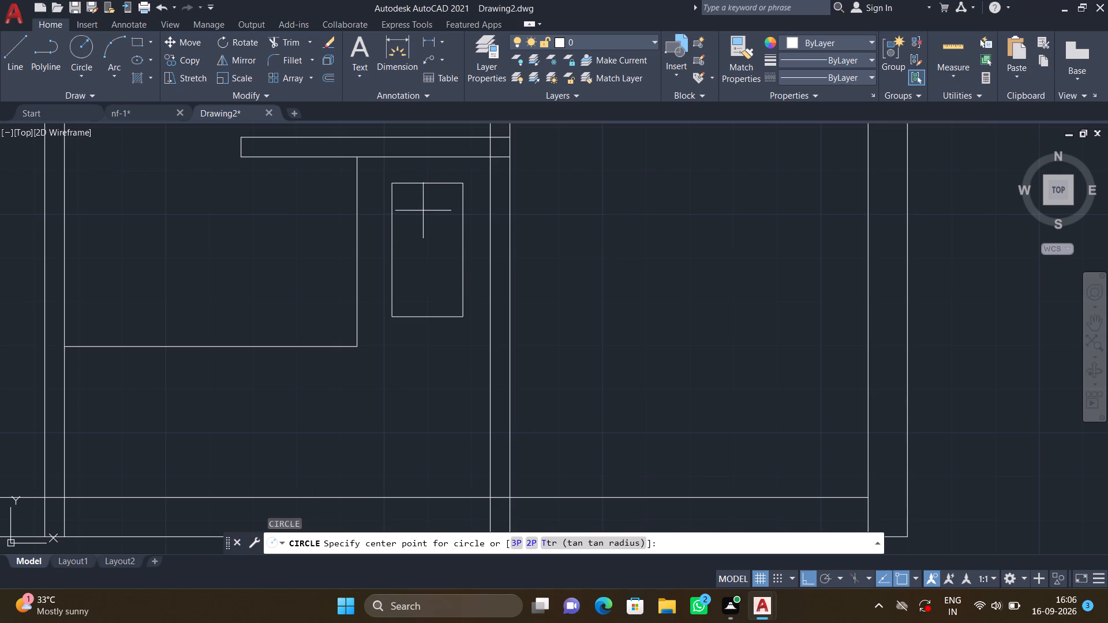
pyautogui.click(424, 211)
pyautogui.click(432, 231)
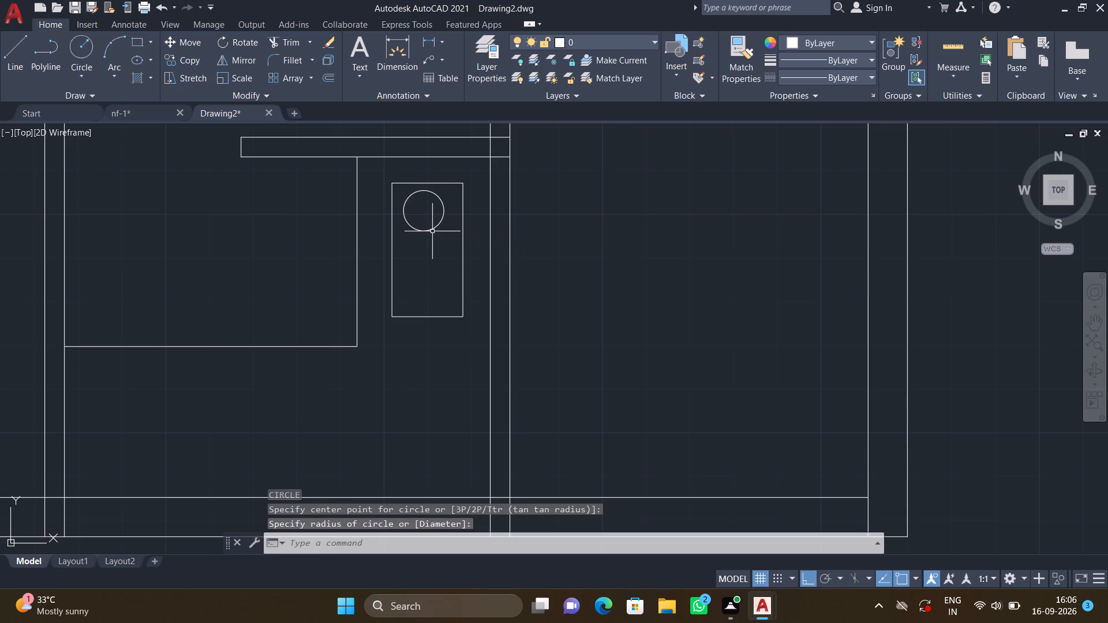
pyautogui.press('space')
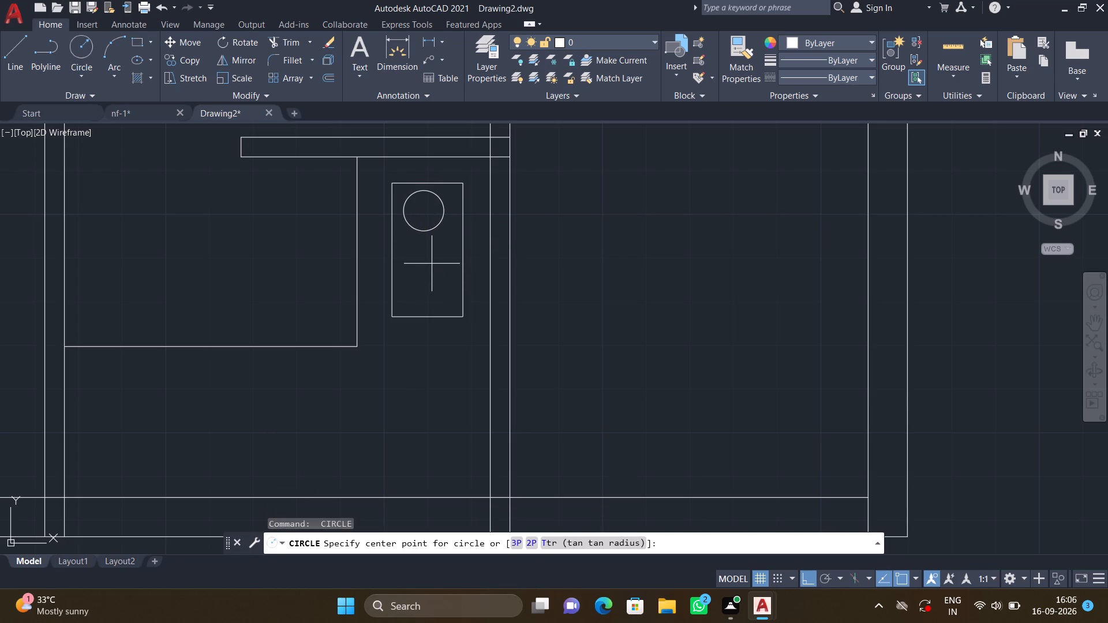
pyautogui.press('Escape')
# Copy the circle straight down about 1'-4.9" from its centre into the lower part of the rectangle.
pyautogui.write('co')
pyautogui.press('Return')
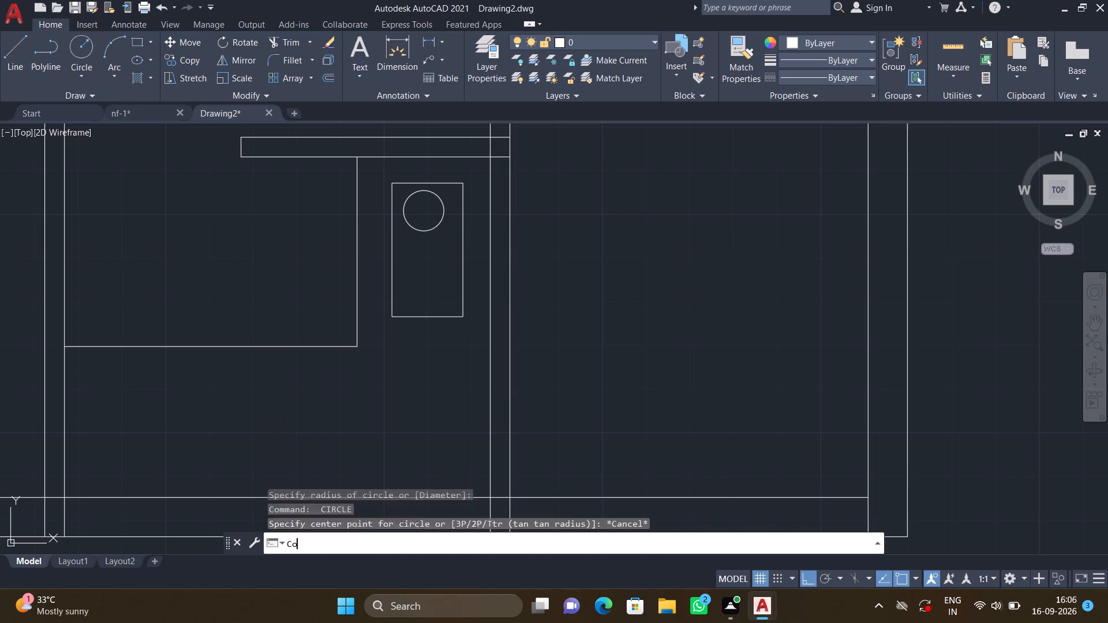
pyautogui.click(422, 231)
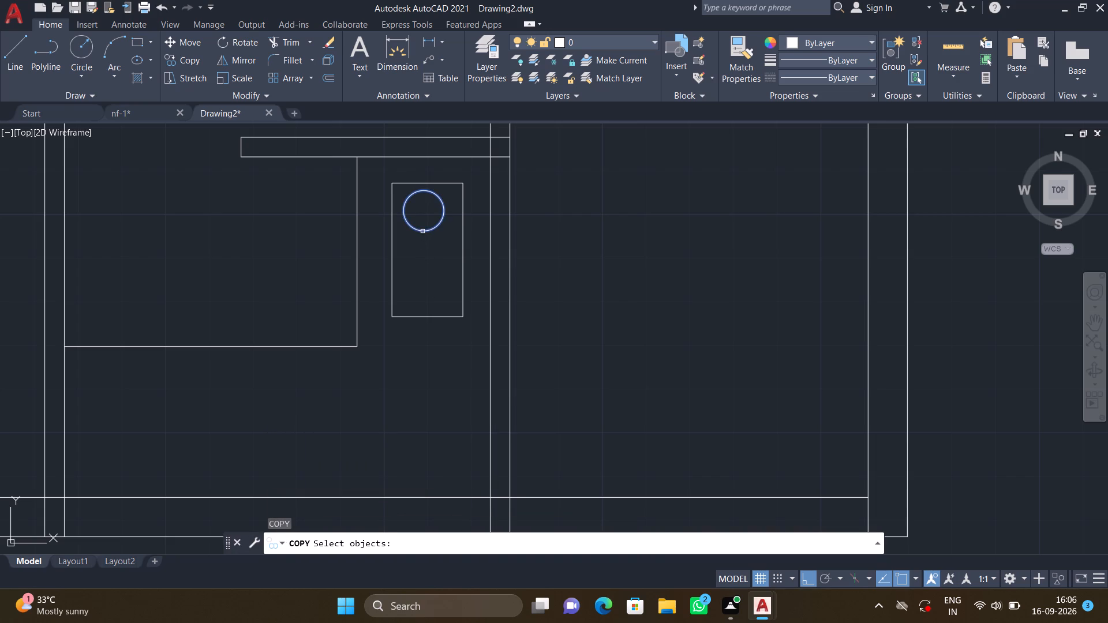
pyautogui.press('Return')
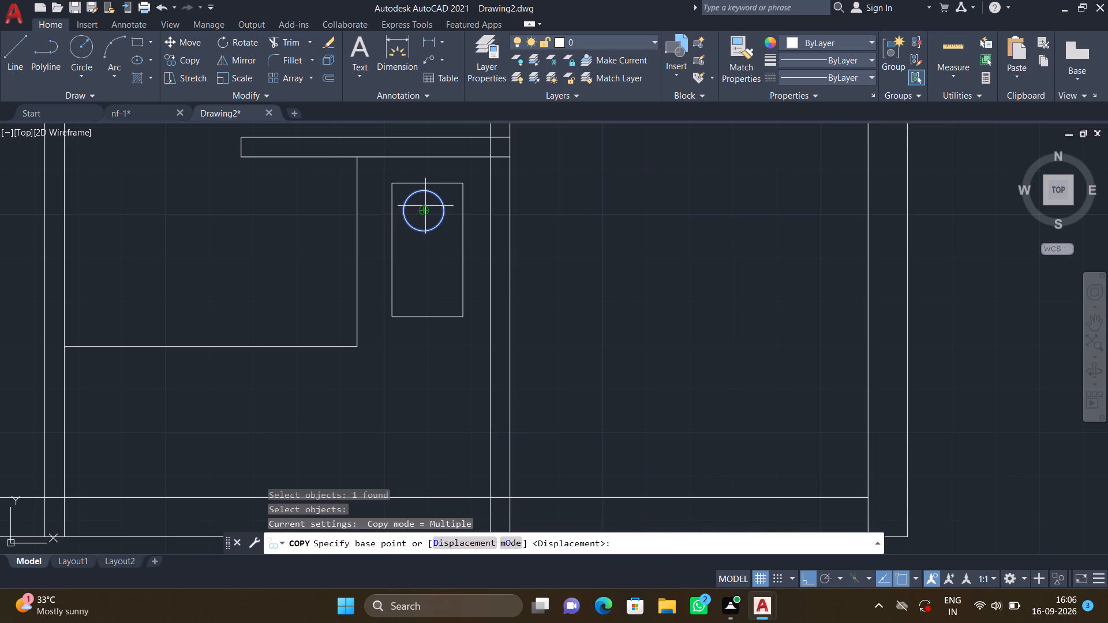
pyautogui.click(425, 212)
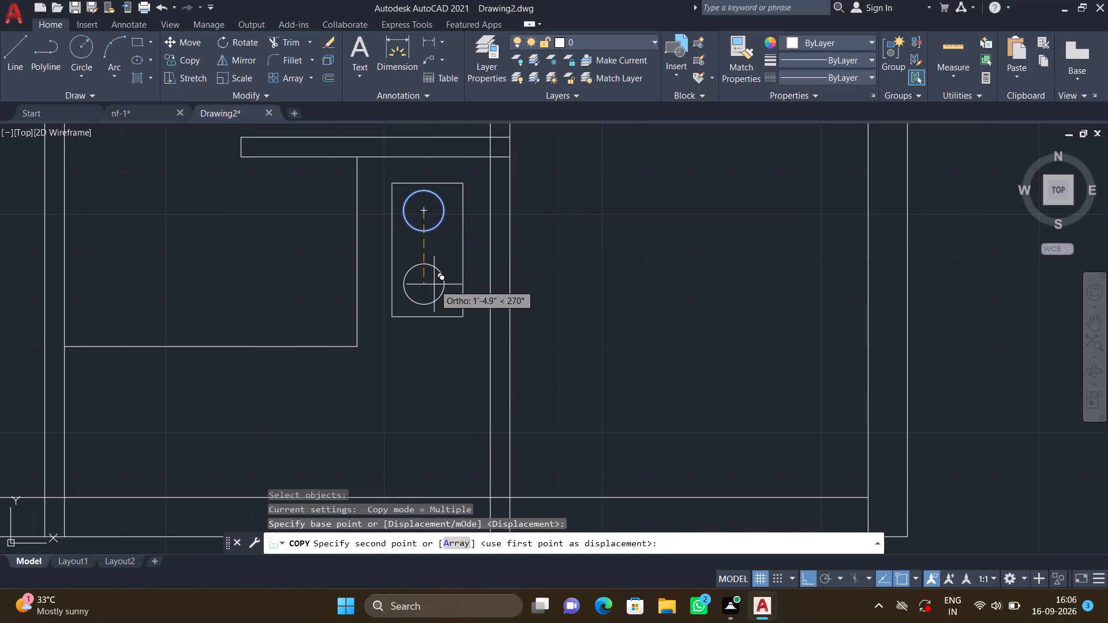
pyautogui.click(435, 284)
pyautogui.press('Return')
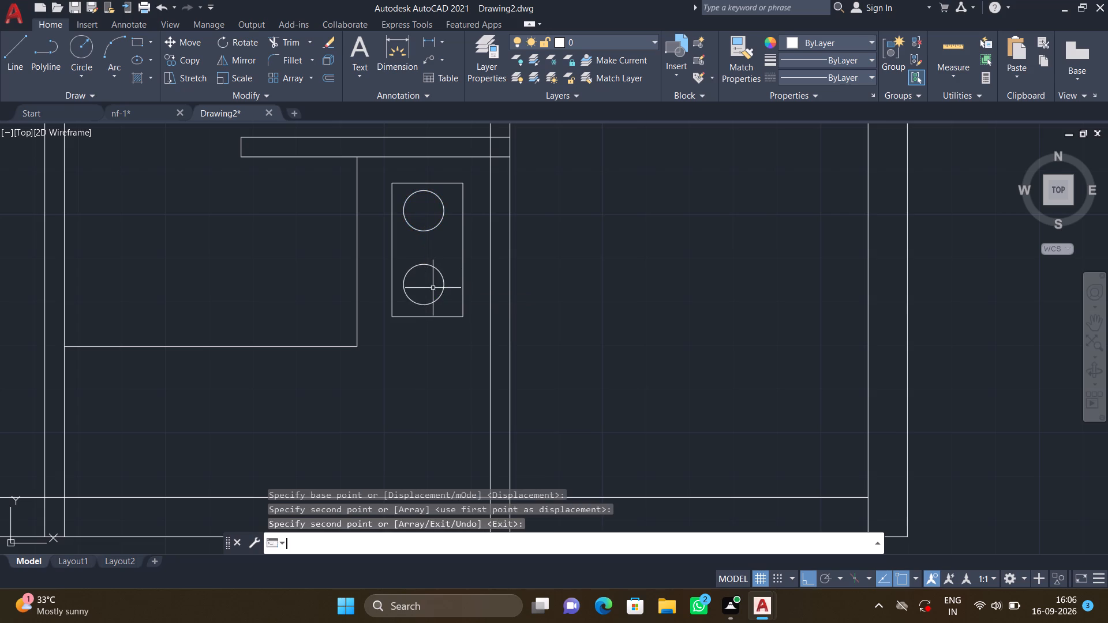
pyautogui.press('space')
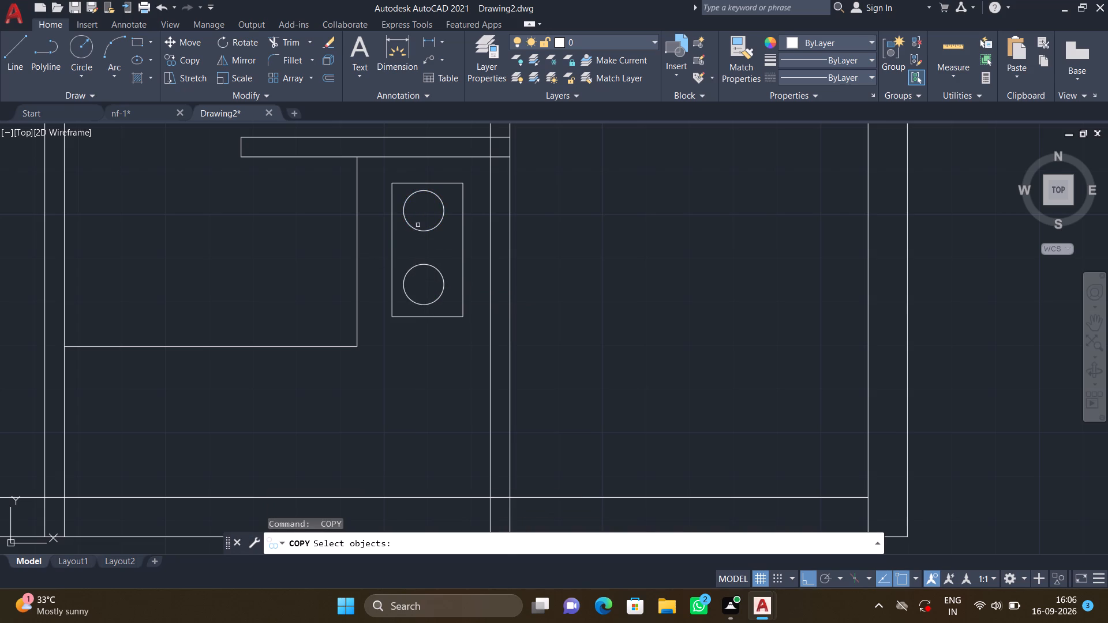
pyautogui.press('Escape')
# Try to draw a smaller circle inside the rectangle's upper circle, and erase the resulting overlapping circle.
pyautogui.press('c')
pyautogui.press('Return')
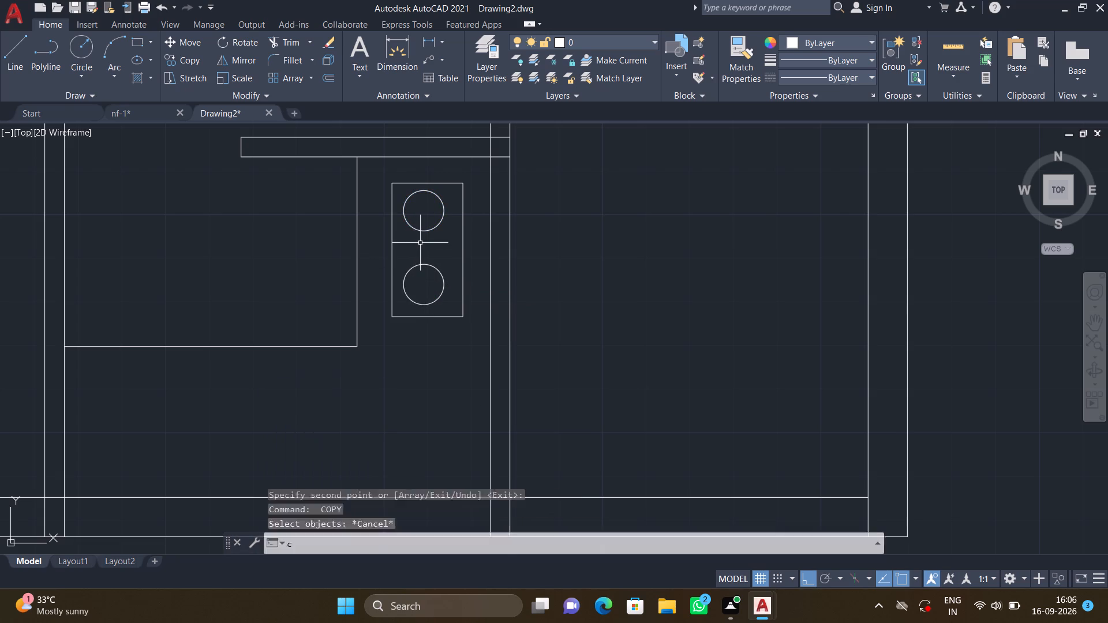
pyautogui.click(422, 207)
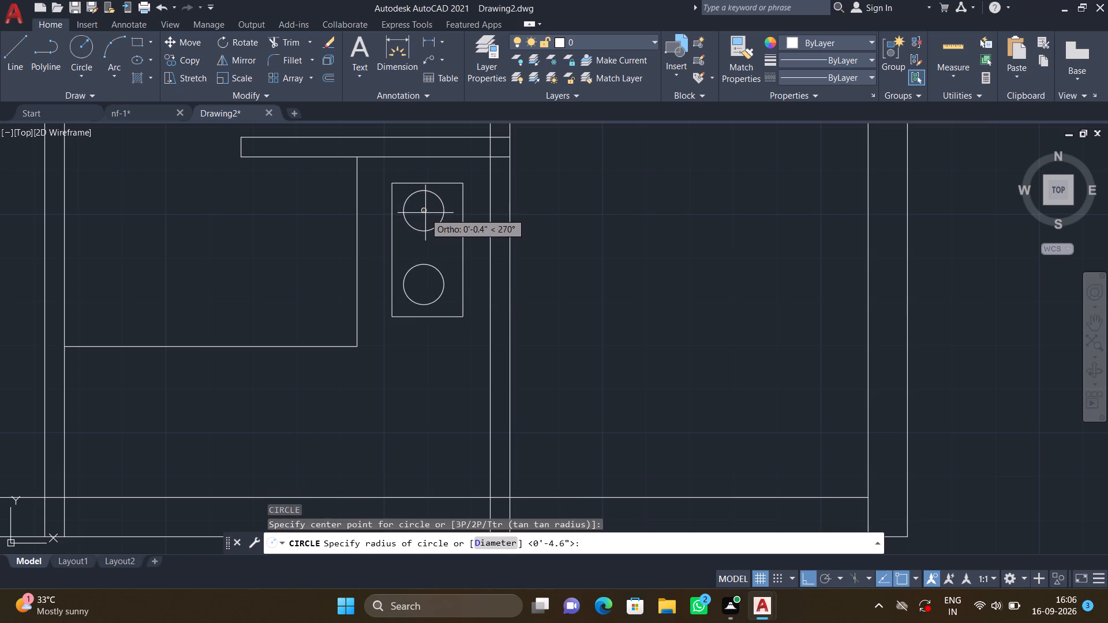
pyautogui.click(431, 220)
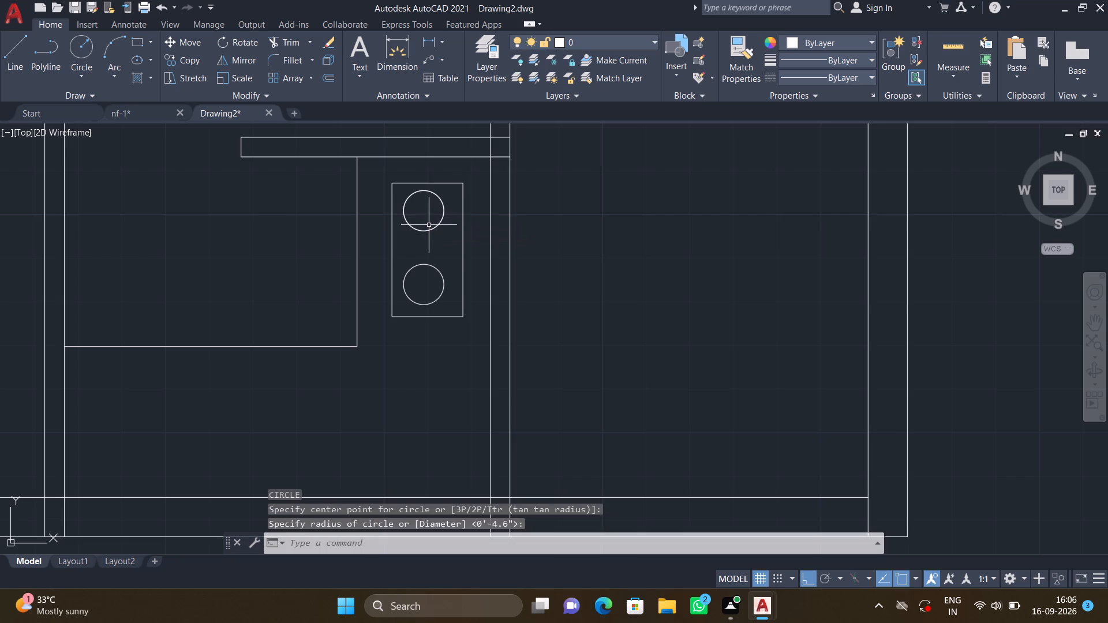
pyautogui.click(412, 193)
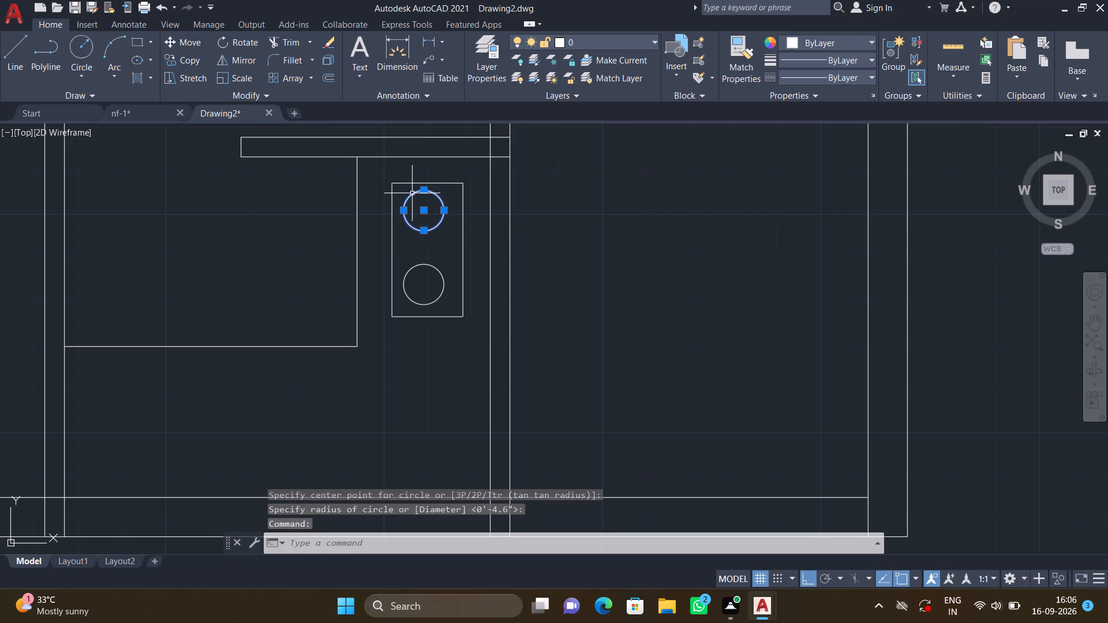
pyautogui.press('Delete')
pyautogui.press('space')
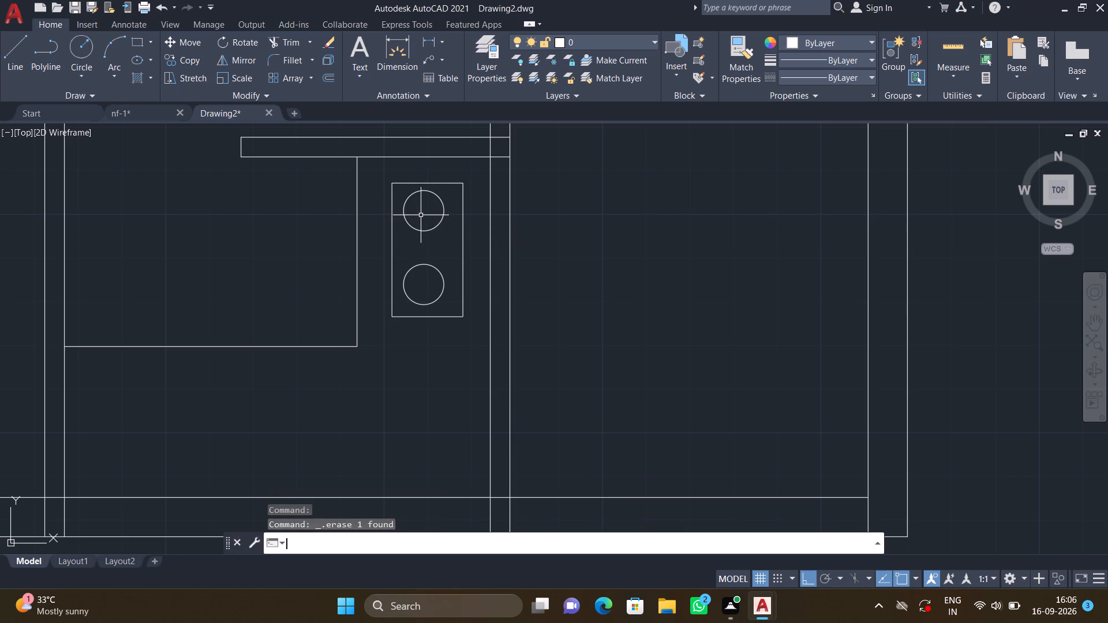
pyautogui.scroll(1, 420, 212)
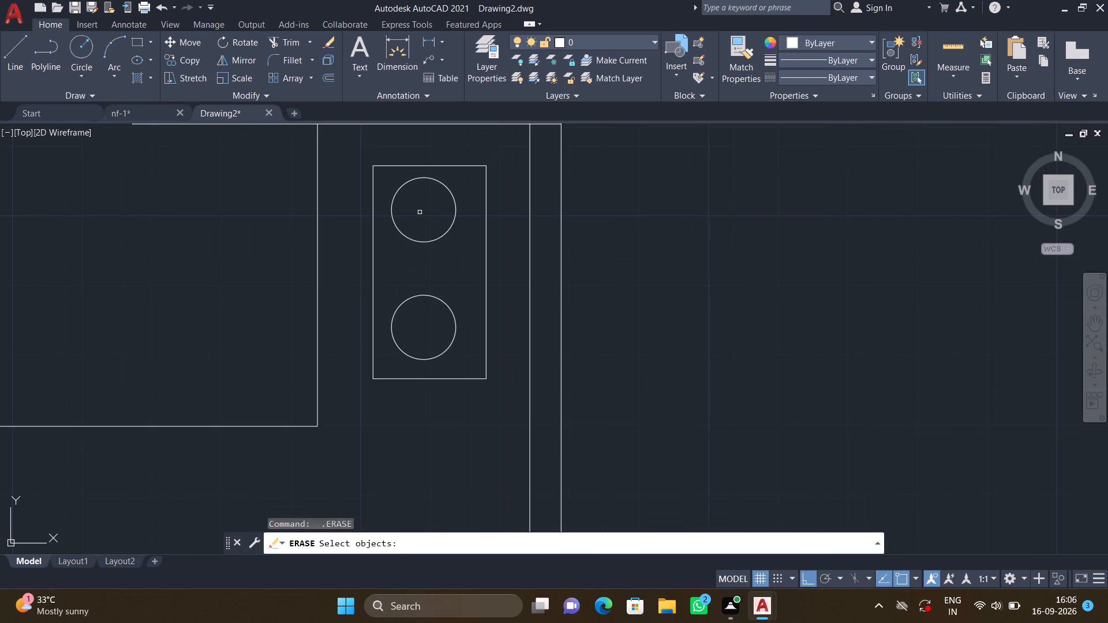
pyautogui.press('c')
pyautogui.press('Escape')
# Draw a concentric circle of about 1.5" radius at the centre of the rectangle's upper circle.
pyautogui.press('c')
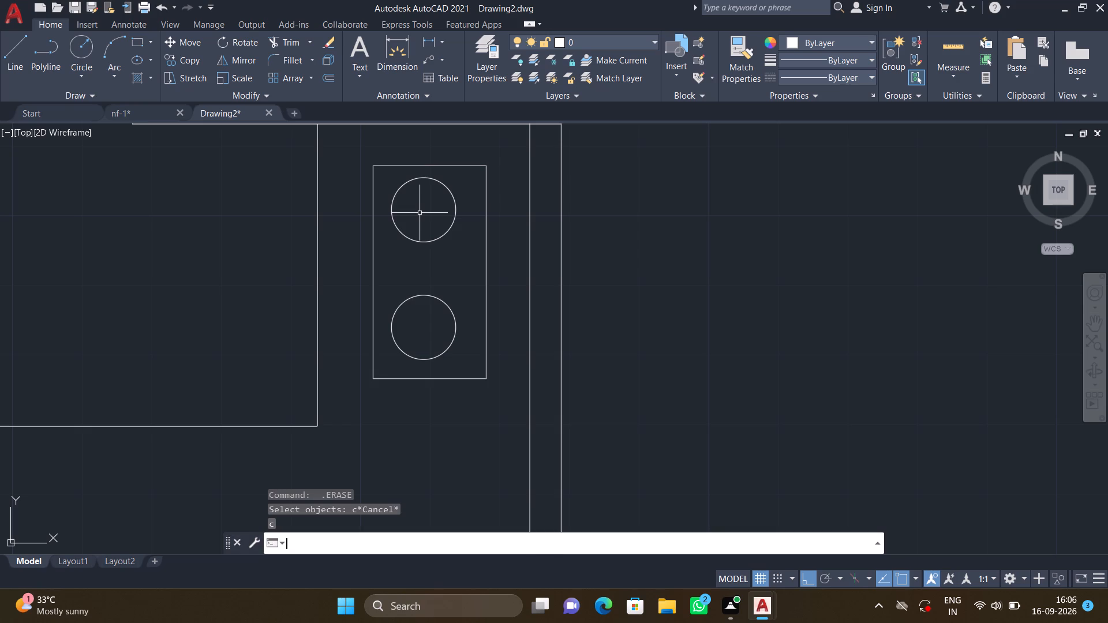
pyautogui.press('Return')
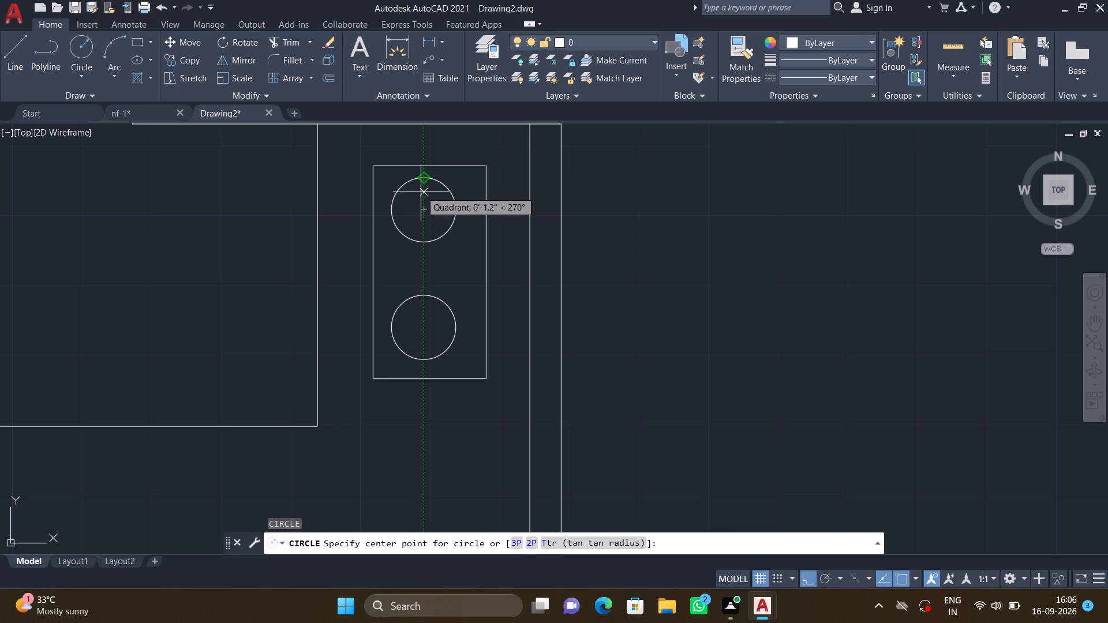
pyautogui.click(425, 209)
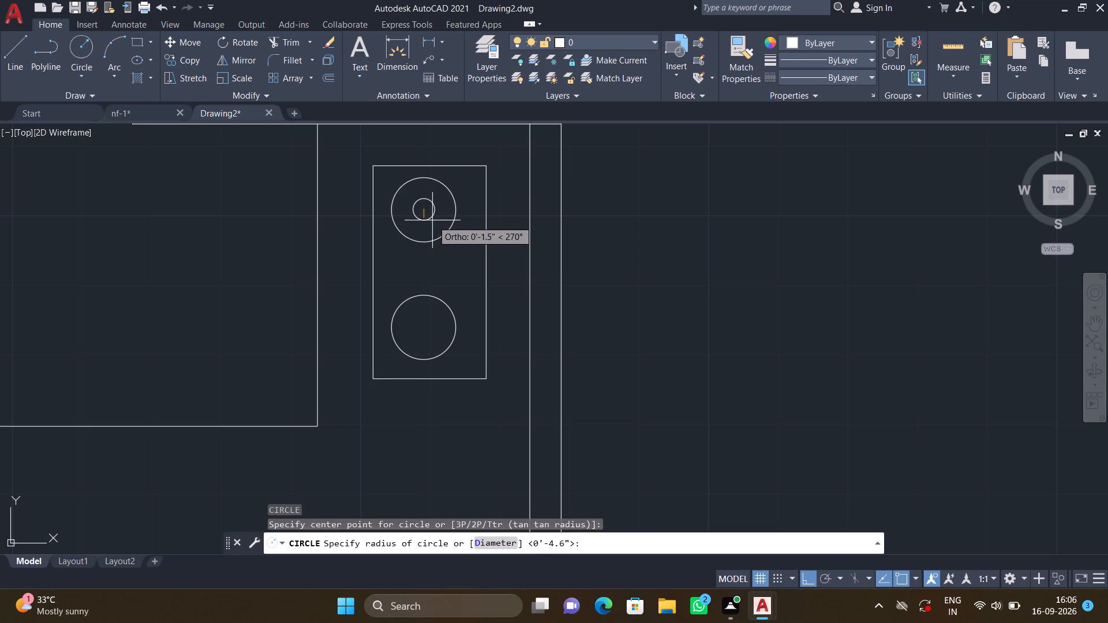
pyautogui.click(432, 220)
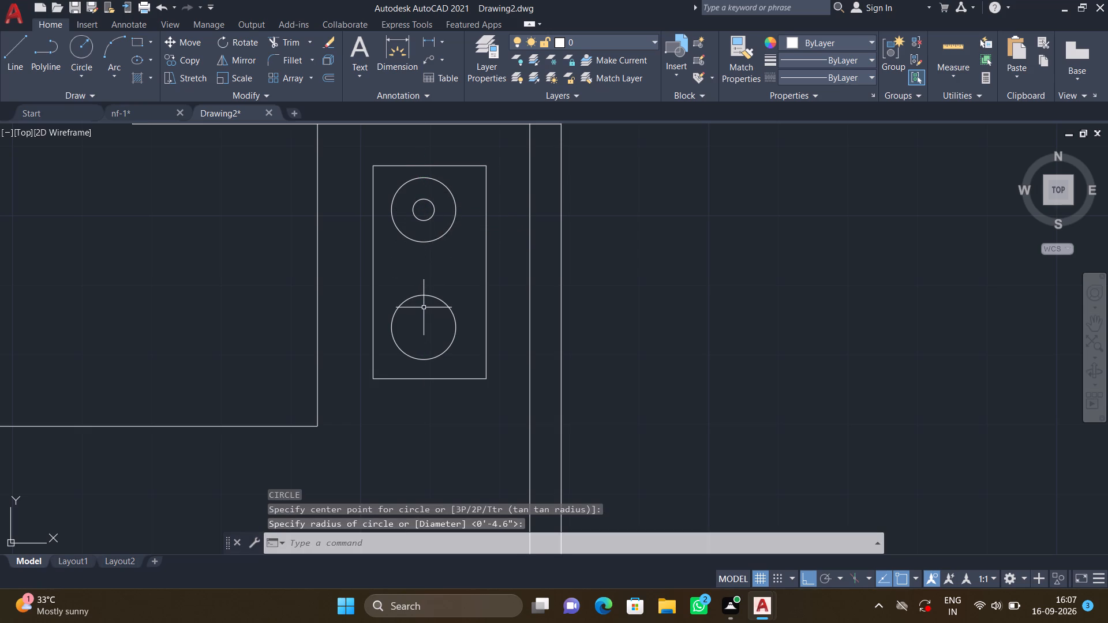
# Copy the small inner circle from the stove's upper burner to the centre of the lower burner circle.
pyautogui.press('c')
pyautogui.press('o')
pyautogui.press('Return')
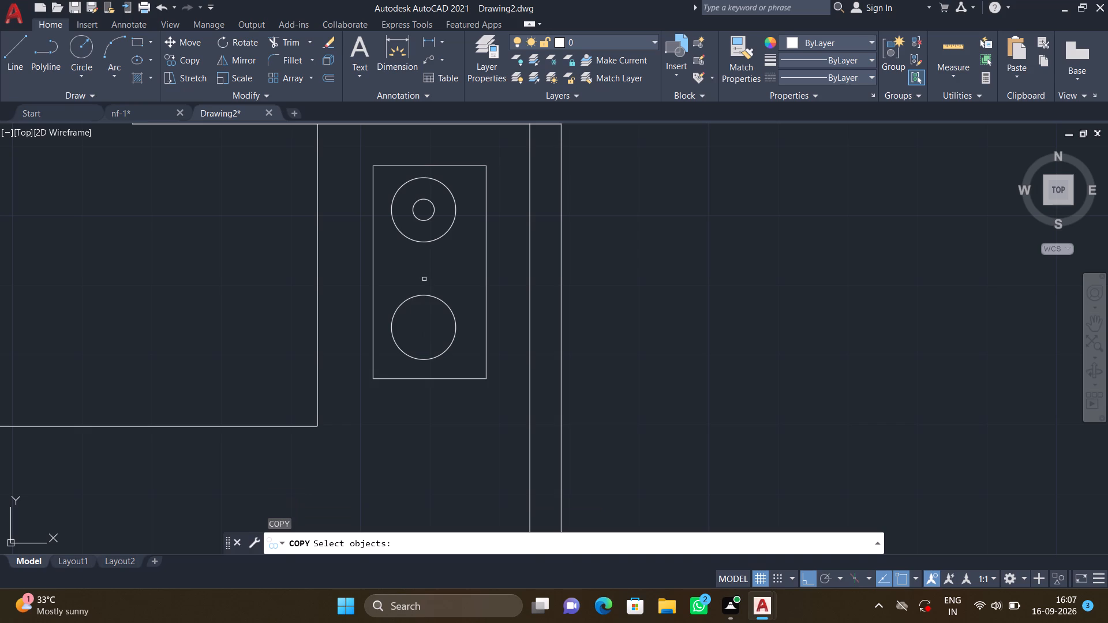
pyautogui.click(417, 216)
pyautogui.press('Return')
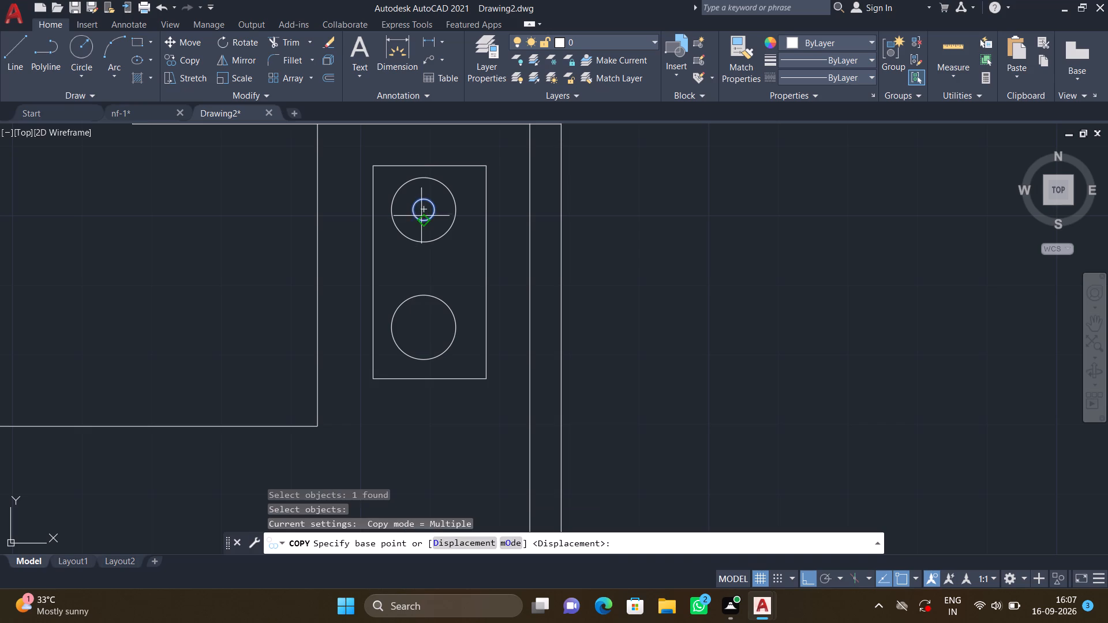
pyautogui.click(421, 209)
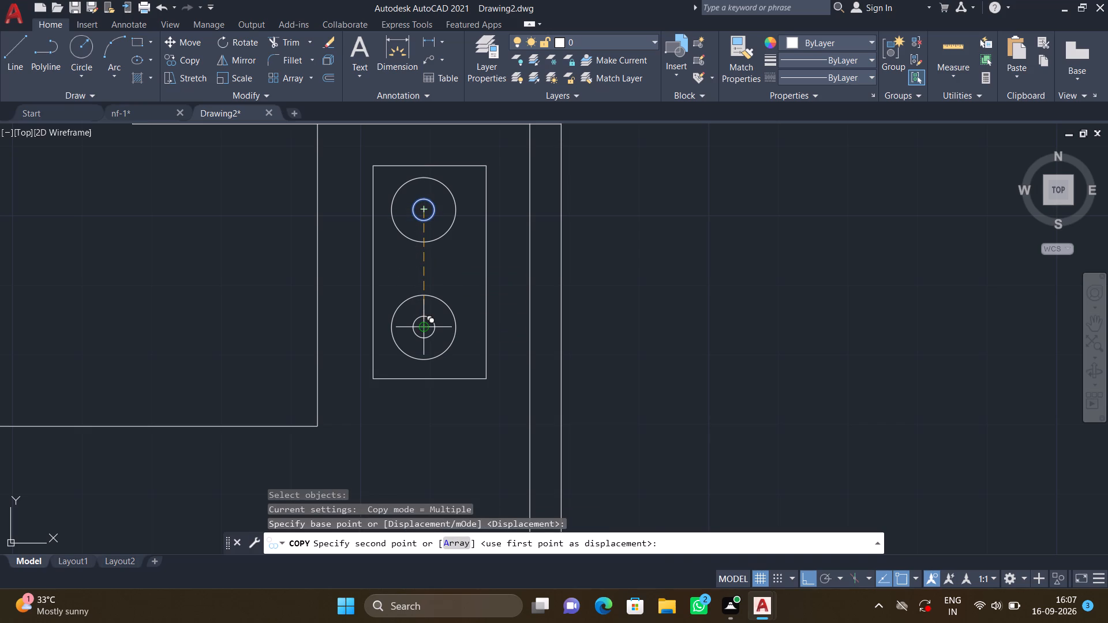
pyautogui.click(427, 331)
pyautogui.press('Return')
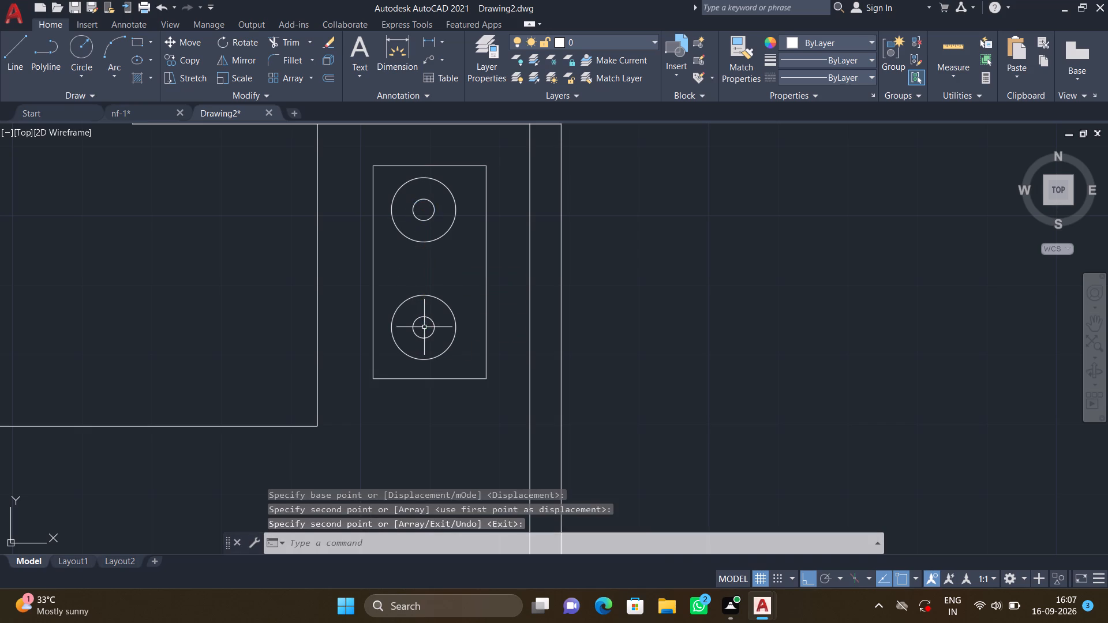
# With Ortho off, draw a diagonal line across the stove rectangle's upper corner nearest the wall.
pyautogui.scroll(-2, 435, 326)
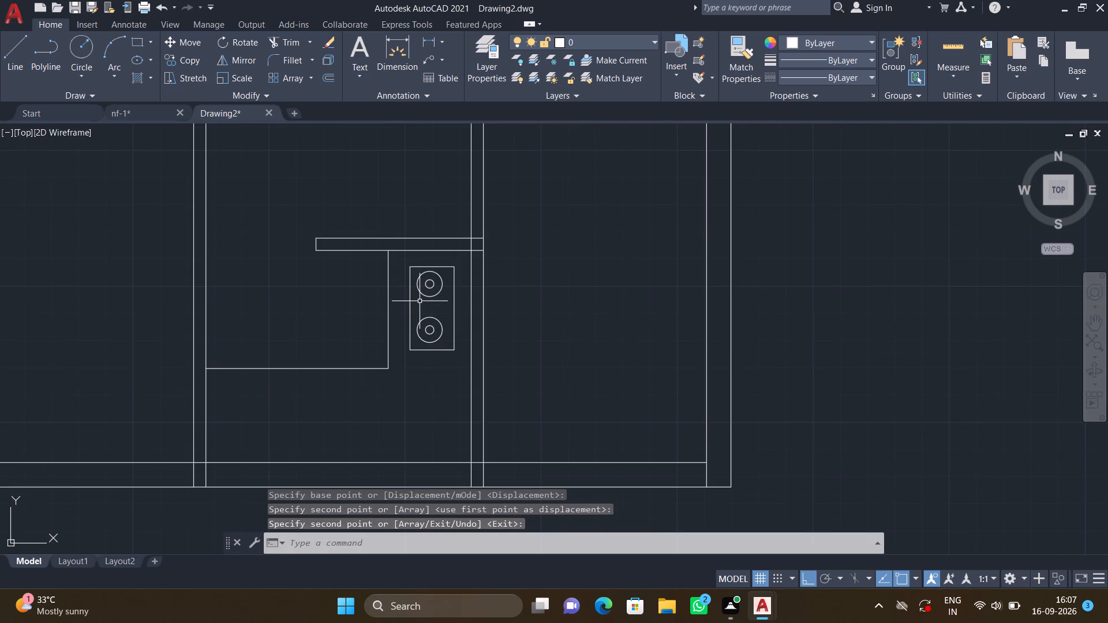
pyautogui.press('F8')
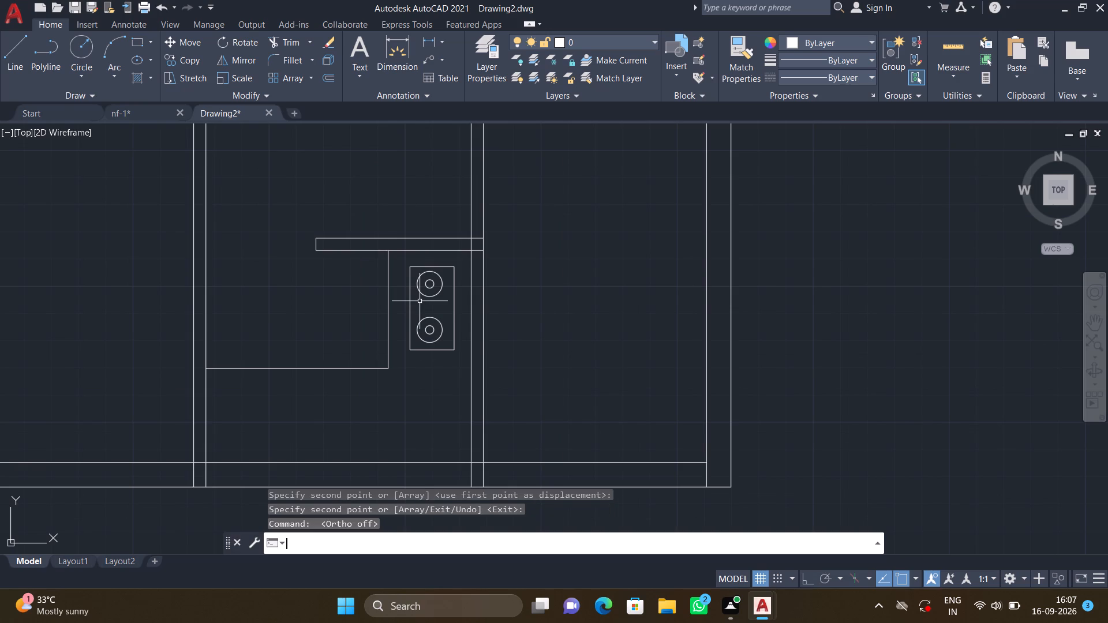
pyautogui.press('l')
pyautogui.press('Return')
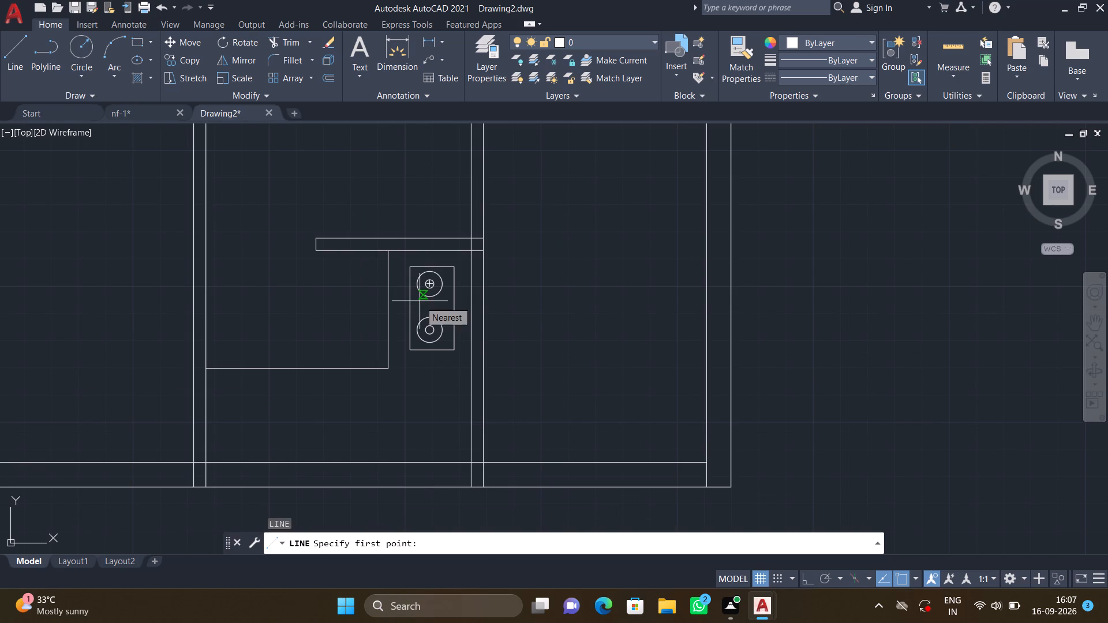
pyautogui.scroll(4, 466, 274)
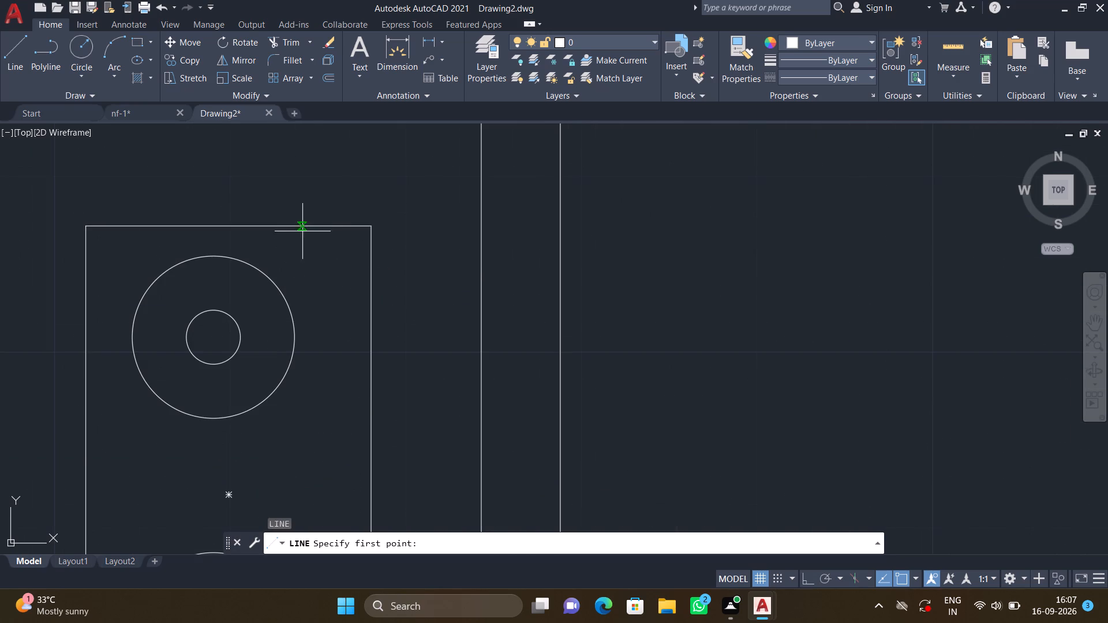
pyautogui.click(310, 225)
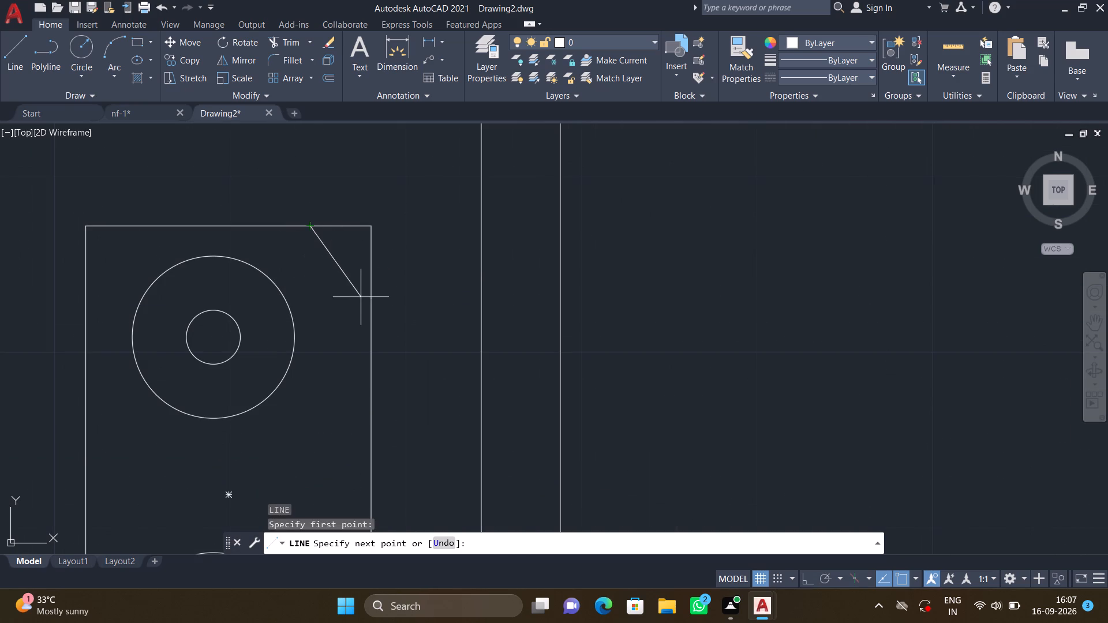
pyautogui.click(370, 305)
pyautogui.press('Return')
# Draw a matching diagonal line across the stove rectangle's lower corner nearest the wall.
pyautogui.scroll(-2, 389, 336)
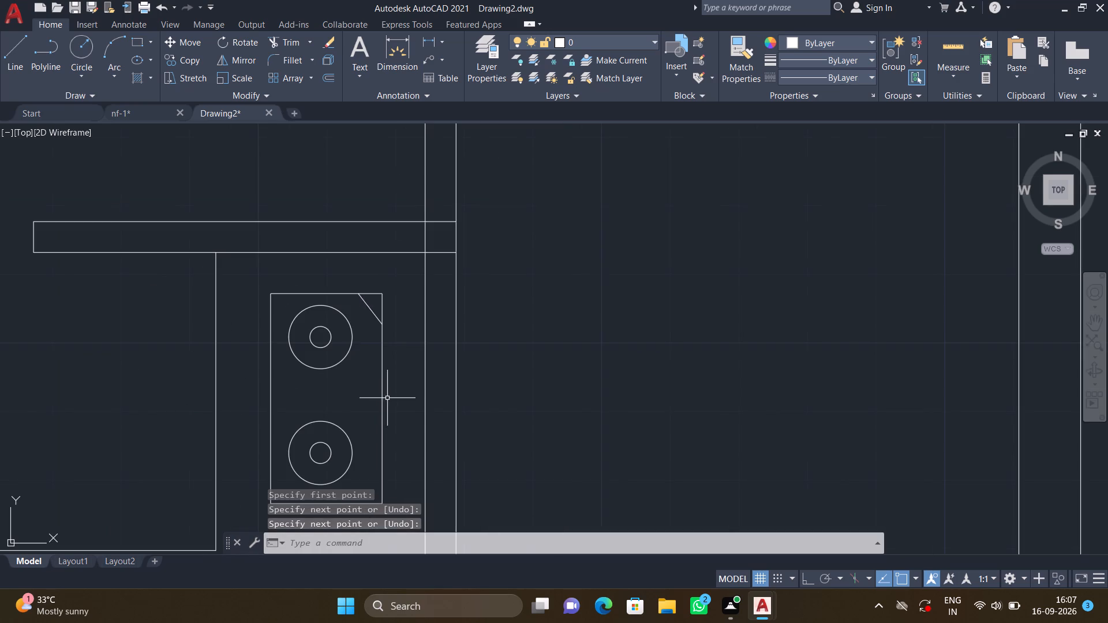
pyautogui.moveTo(387, 397); pyautogui.dragTo(351, 269, button='middle')
pyautogui.press('space')
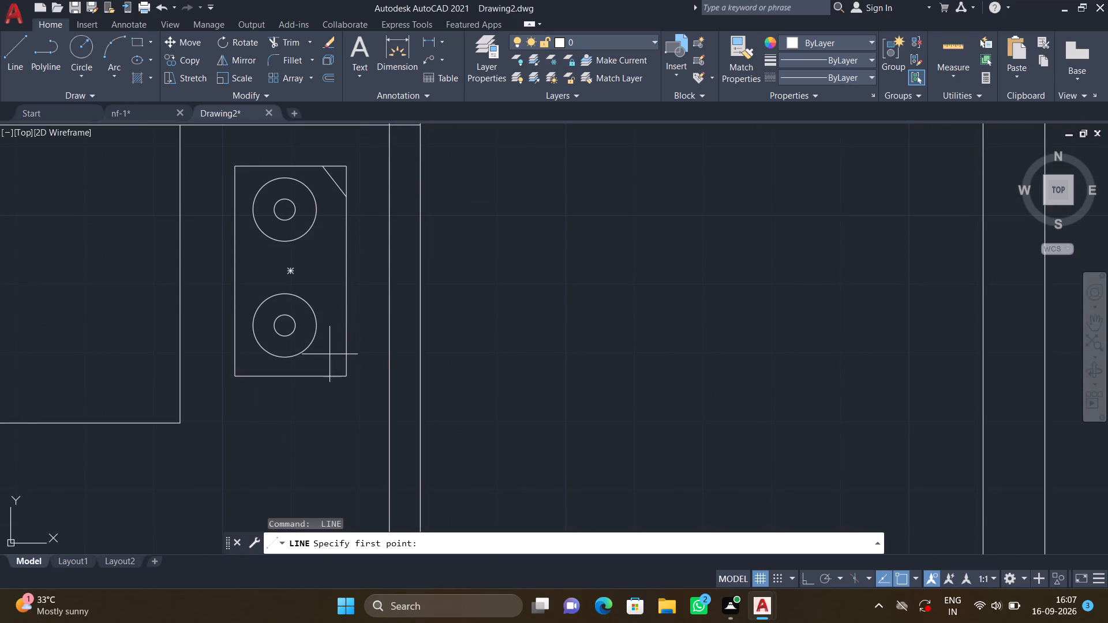
pyautogui.scroll(2, 329, 349)
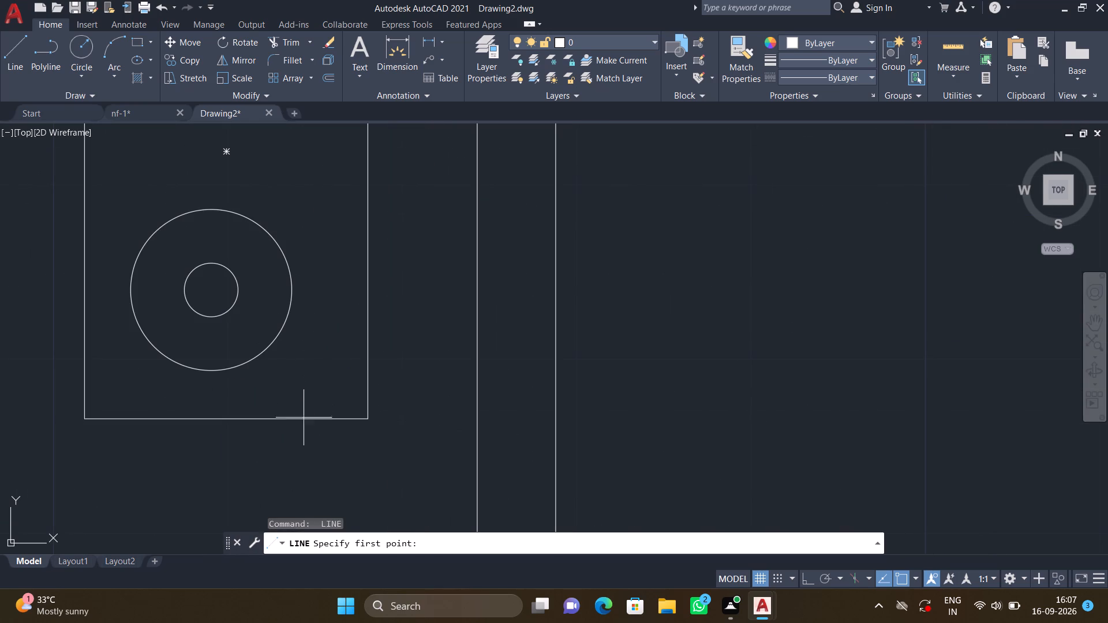
pyautogui.click(306, 418)
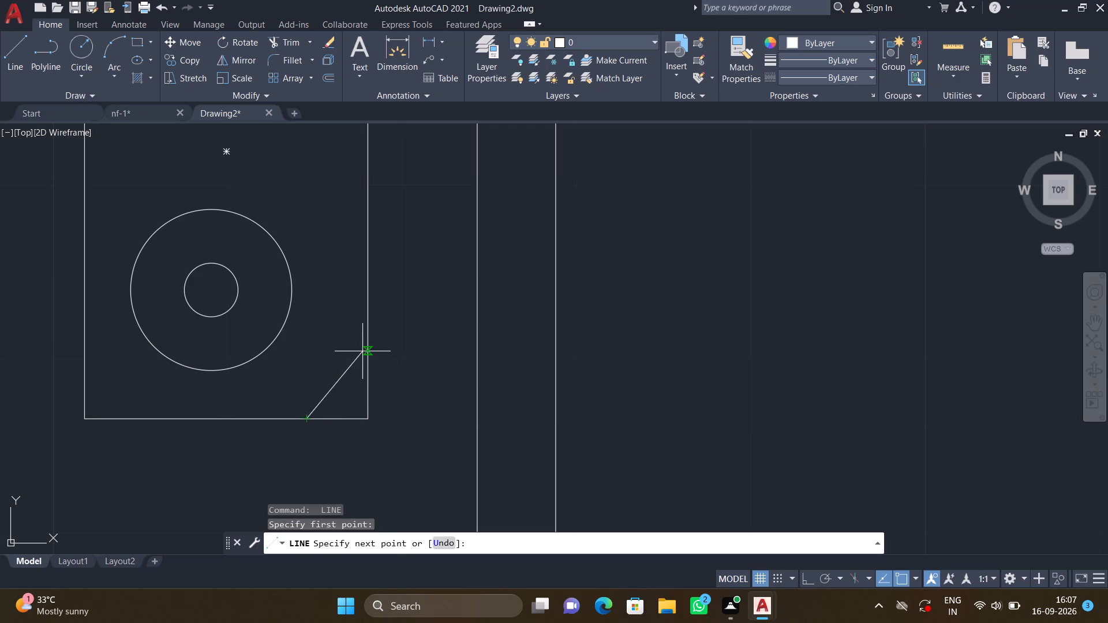
pyautogui.click(366, 349)
pyautogui.press('Return')
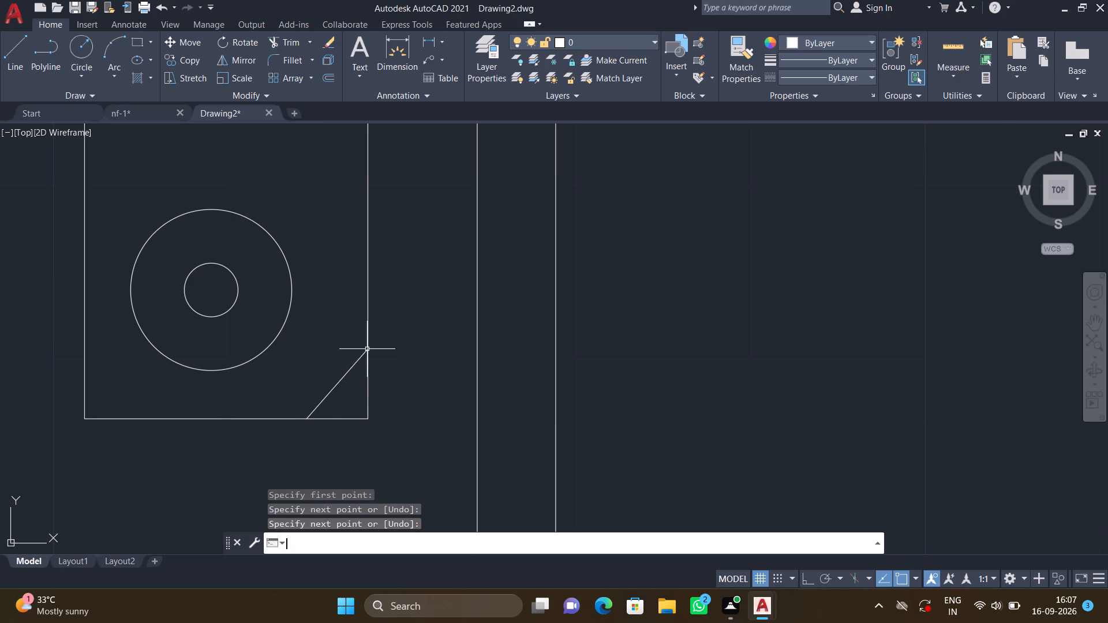
# Trim the stove outline's two edge ends beyond the lower diagonal to leave a chamfered corner.
pyautogui.scroll(-2, 376, 307)
pyautogui.write('tr')
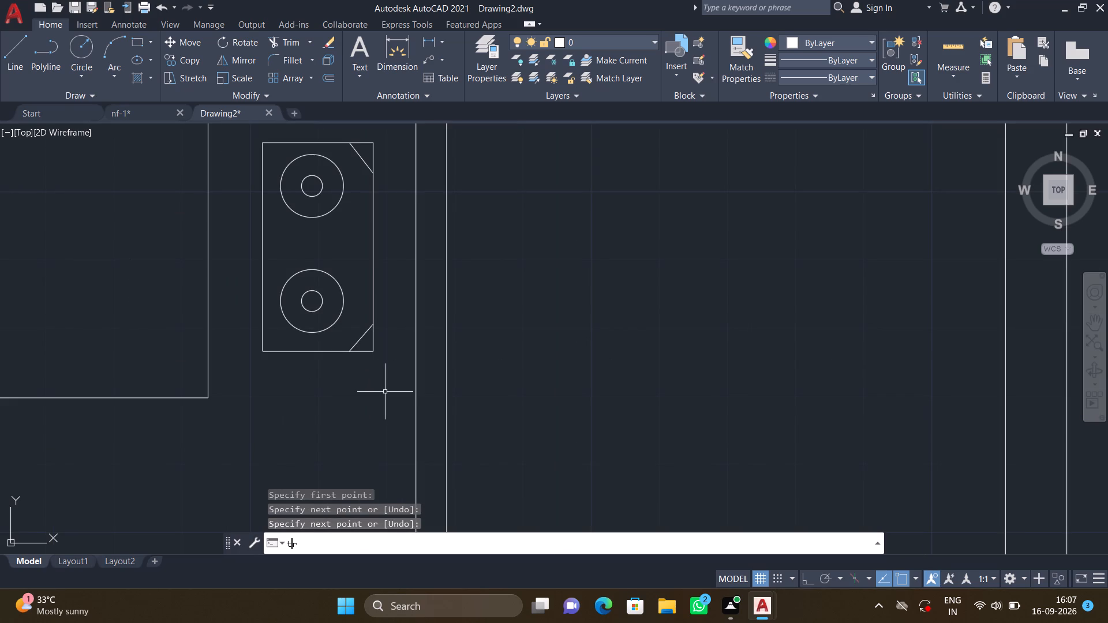
pyautogui.press('Return')
pyautogui.scroll(3, 361, 333)
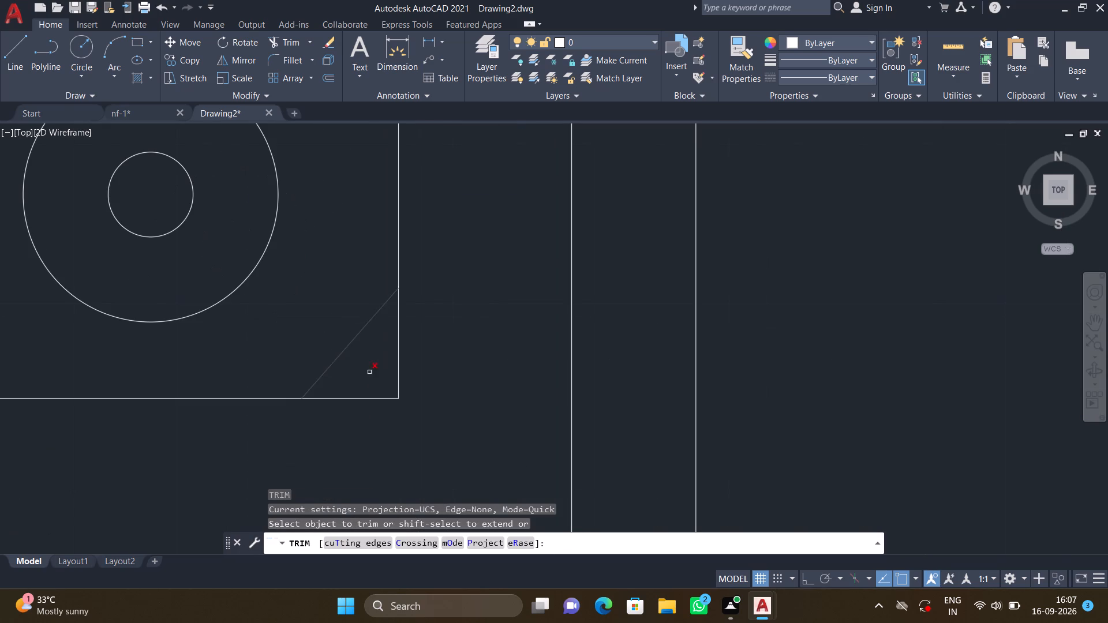
pyautogui.click(370, 372)
pyautogui.click(370, 412)
pyautogui.click(376, 382)
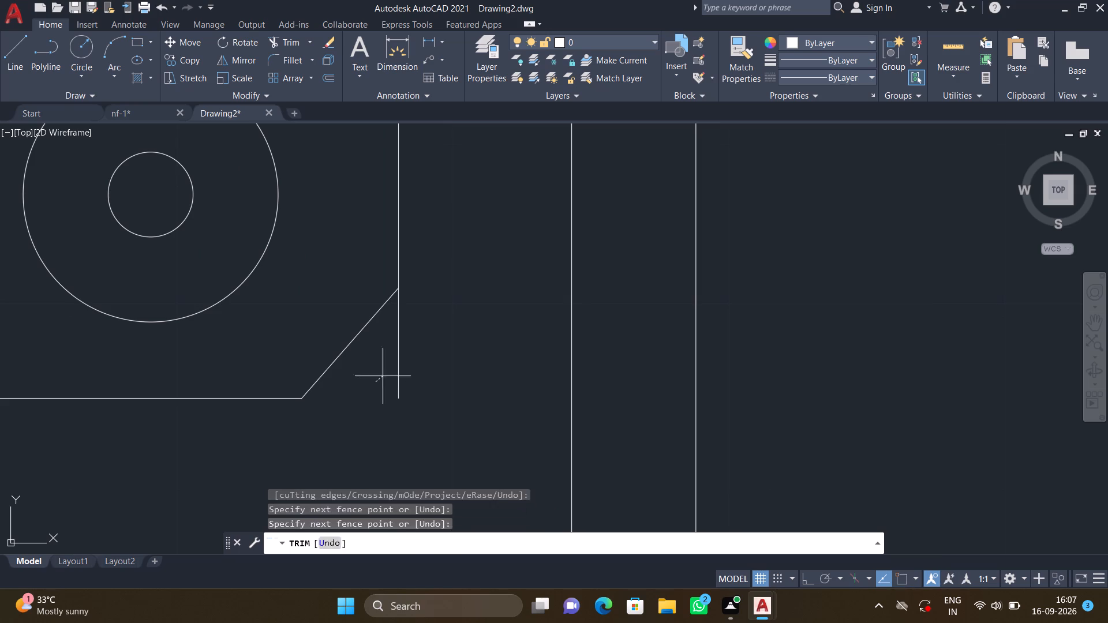
pyautogui.click(420, 367)
# Trim the stove outline's two edge ends beyond the upper diagonal to chamfer that corner too.
pyautogui.scroll(-2, 426, 360)
pyautogui.moveTo(435, 320); pyautogui.dragTo(417, 468, button='middle')
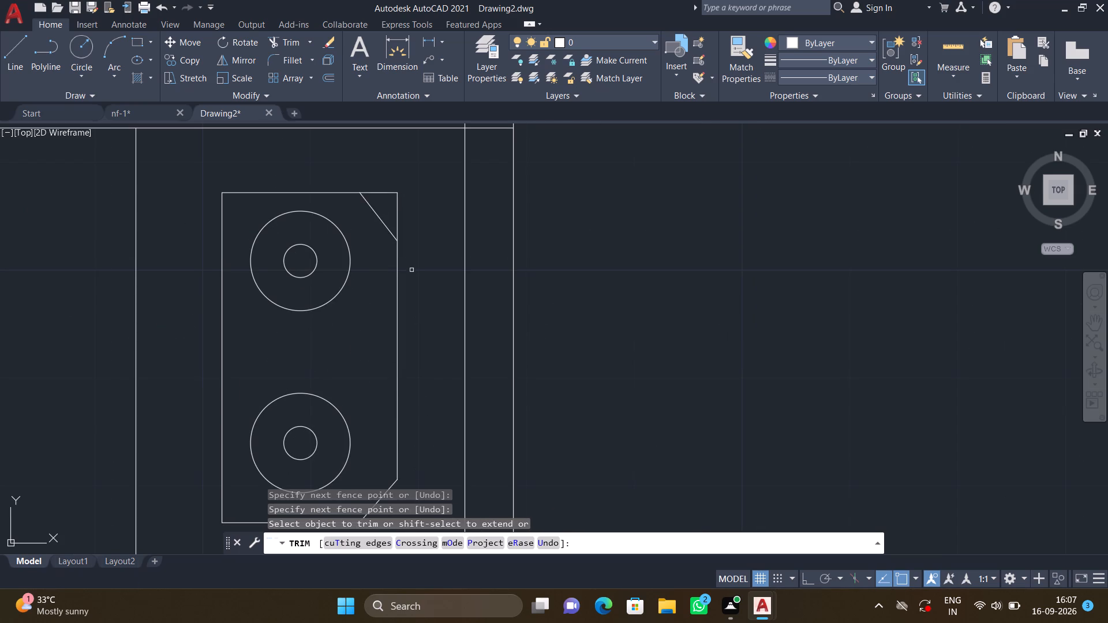
pyautogui.scroll(2, 388, 201)
pyautogui.click(337, 156)
pyautogui.click(373, 209)
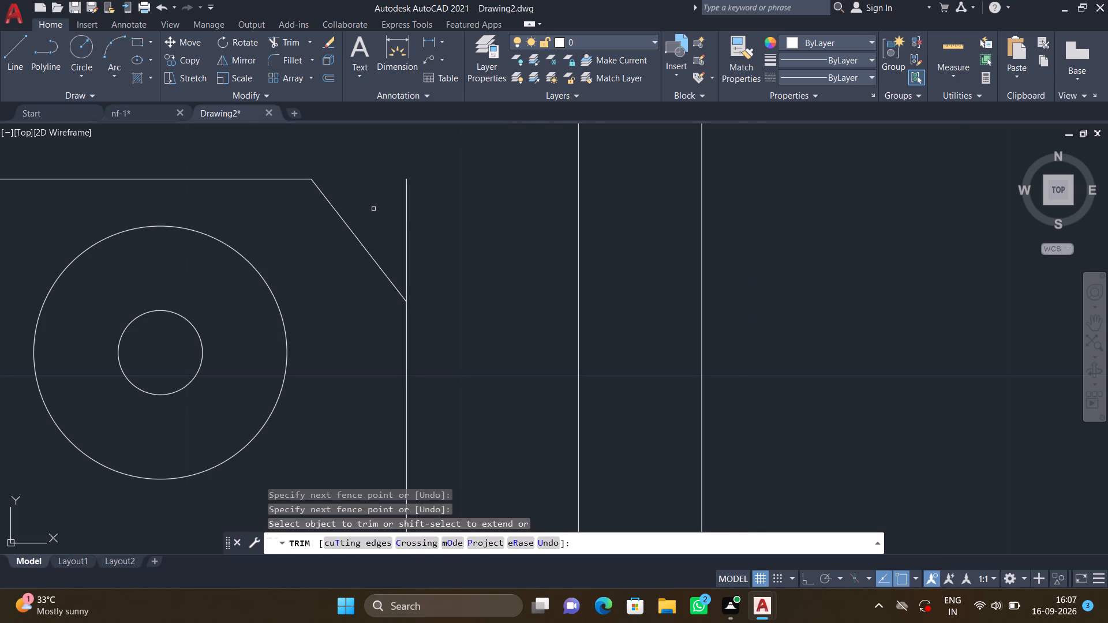
pyautogui.click(376, 209)
pyautogui.click(420, 222)
pyautogui.press('Return')
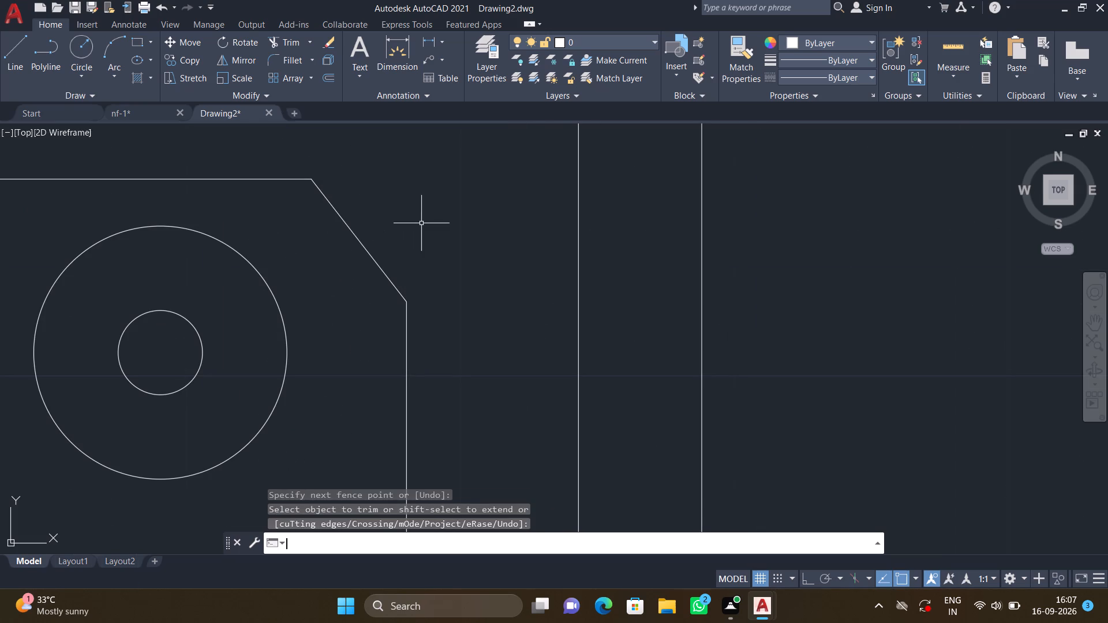
# With Ortho on, draw a closed 4' by 9" horizontal rectangle from lines in the empty space east of the floor plan.
pyautogui.scroll(-4, 421, 223)
pyautogui.scroll(-2, 406, 303)
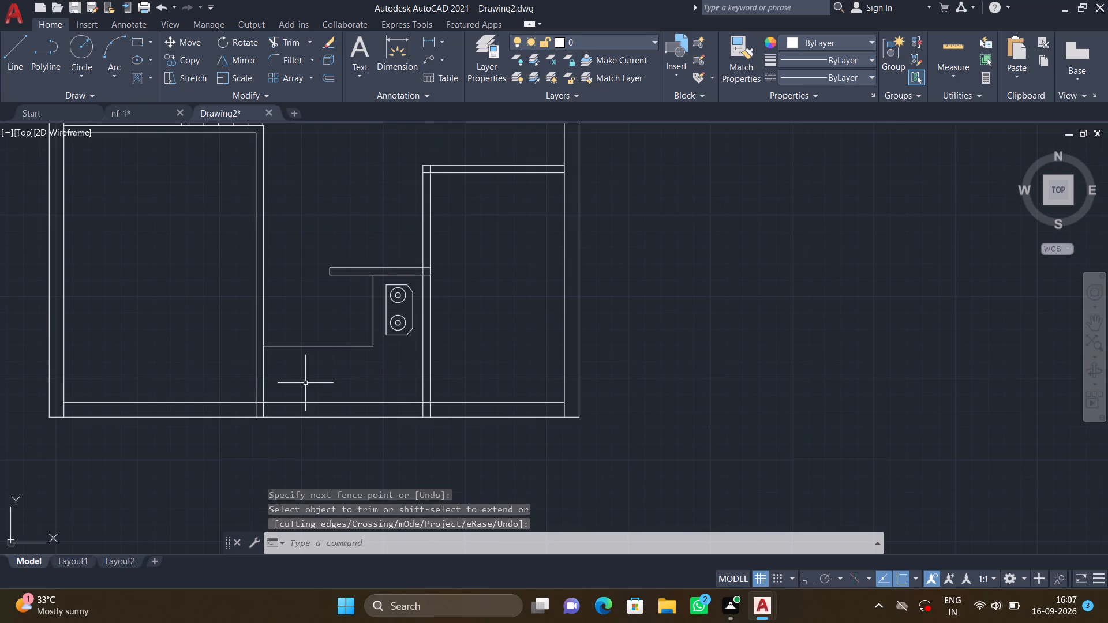
pyautogui.scroll(-1, 315, 378)
pyautogui.moveTo(326, 382); pyautogui.dragTo(354, 425, button='middle')
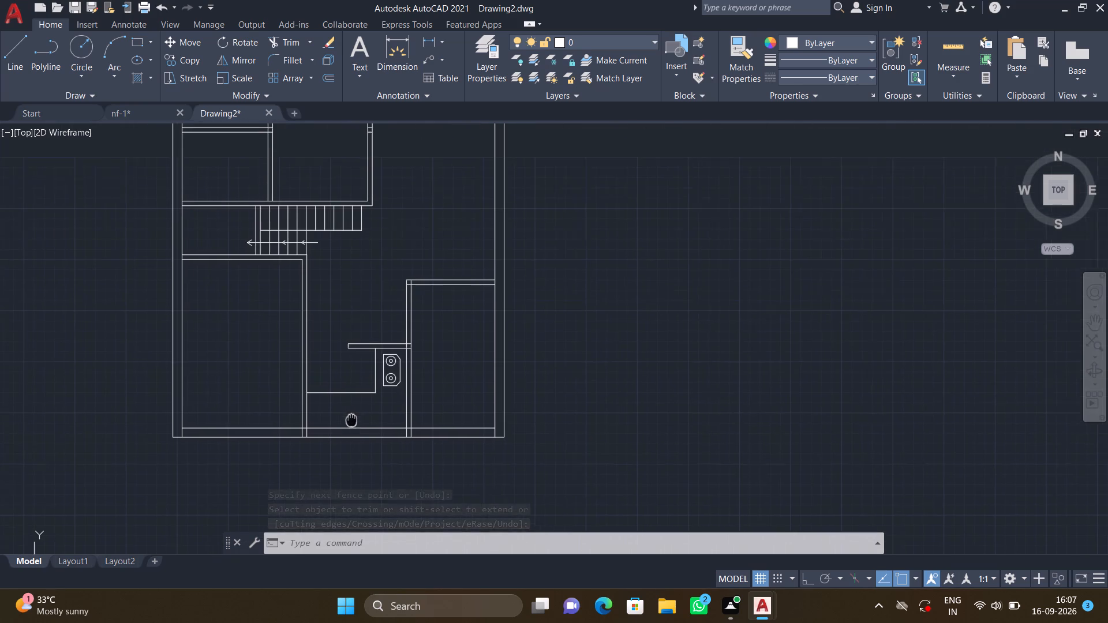
pyautogui.moveTo(354, 425); pyautogui.dragTo(355, 425, button='middle')
pyautogui.scroll(-1, 355, 328)
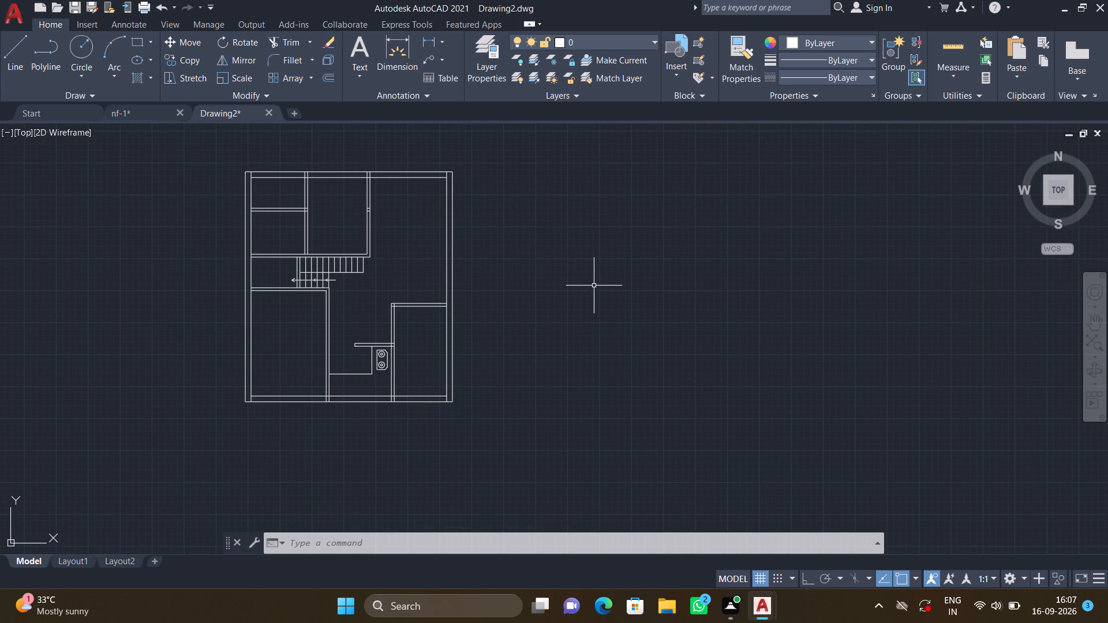
pyautogui.press('l')
pyautogui.press('Return')
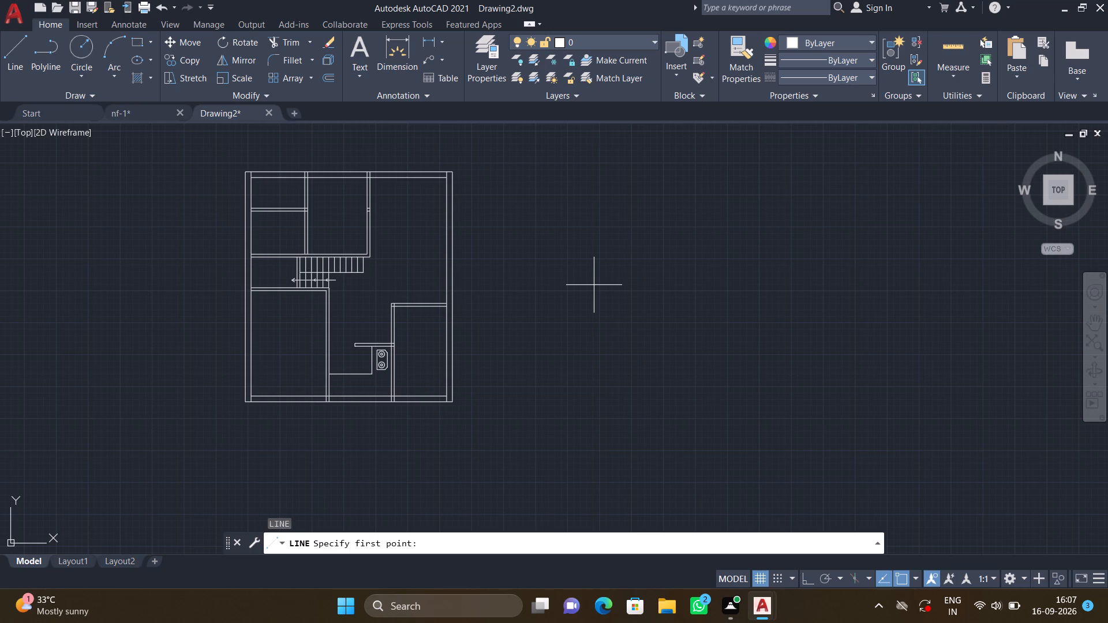
pyautogui.press('F8')
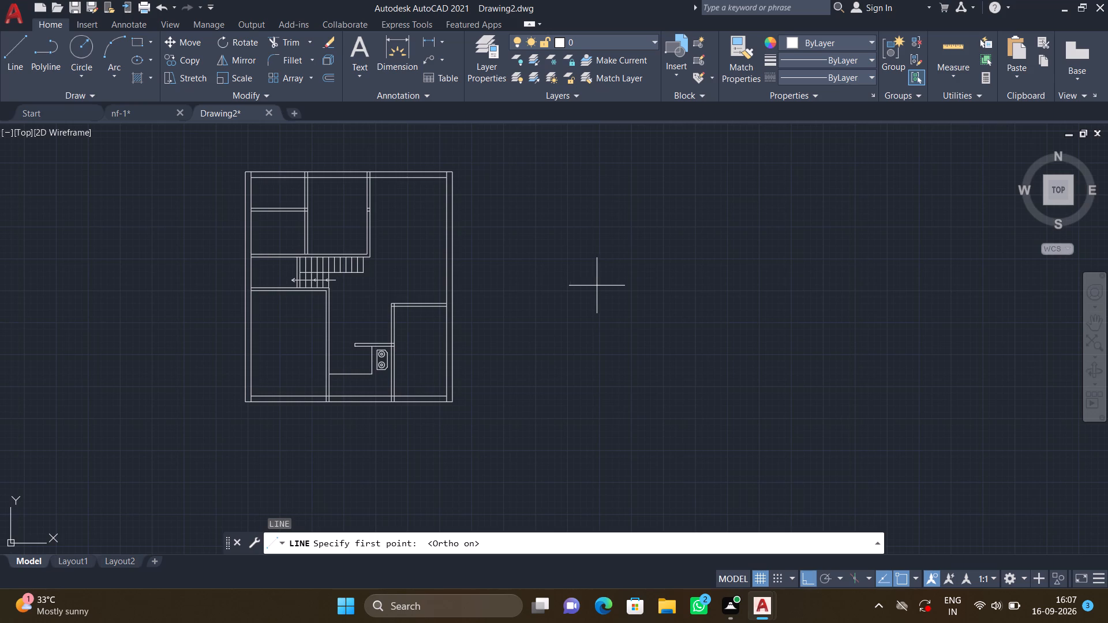
pyautogui.click(529, 284)
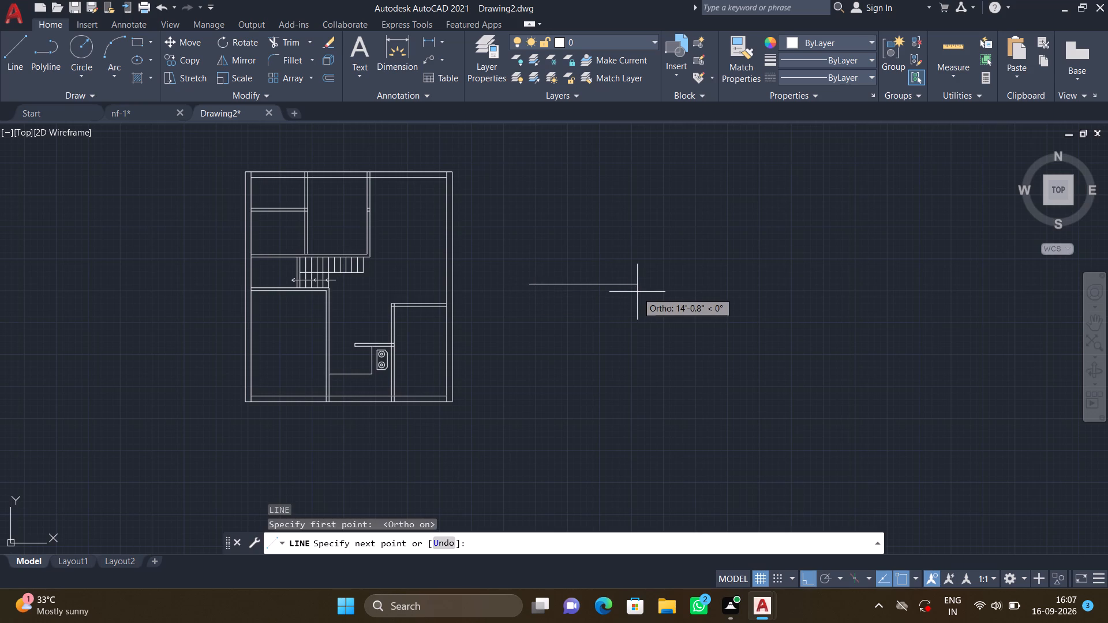
pyautogui.write("4'")
pyautogui.press('Return')
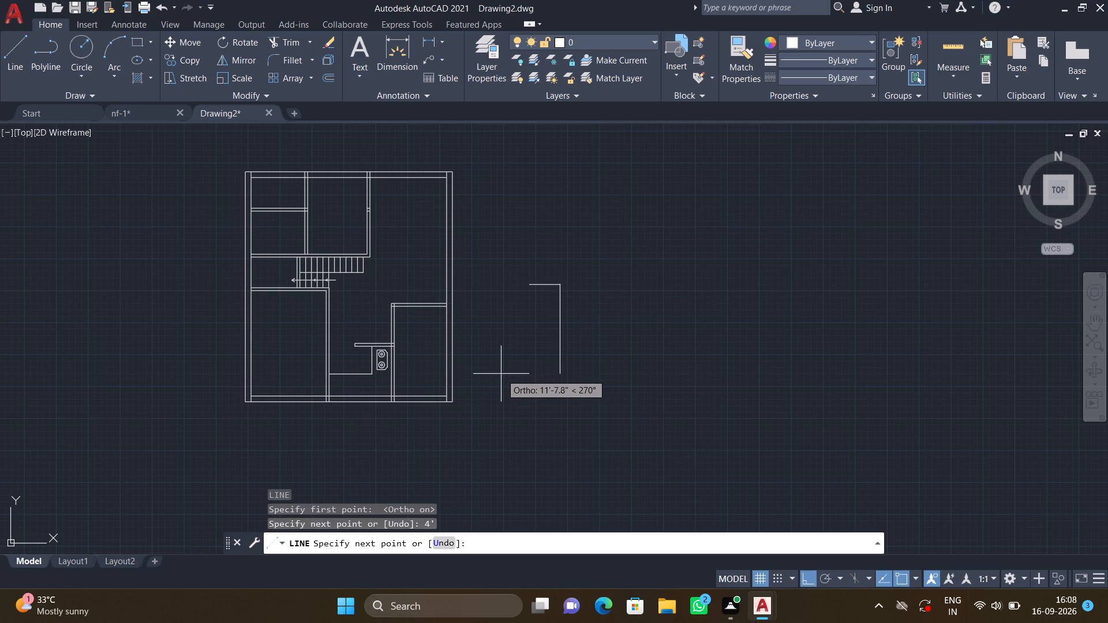
pyautogui.press('9')
pyautogui.hotkey('shift', '"')
pyautogui.press('Return')
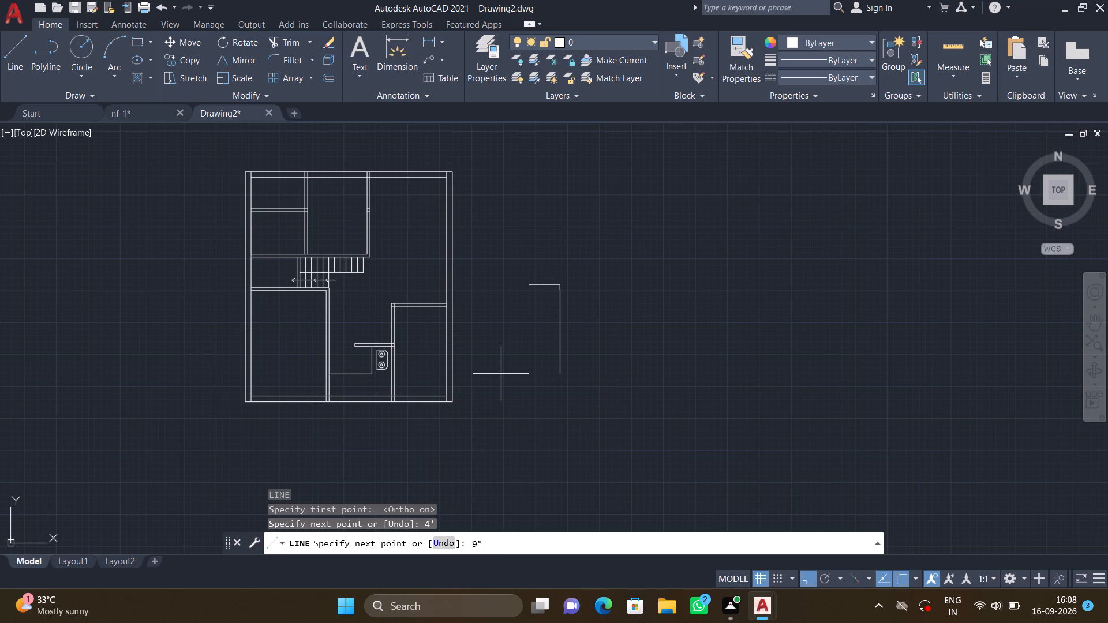
pyautogui.write("4'")
pyautogui.press('Return')
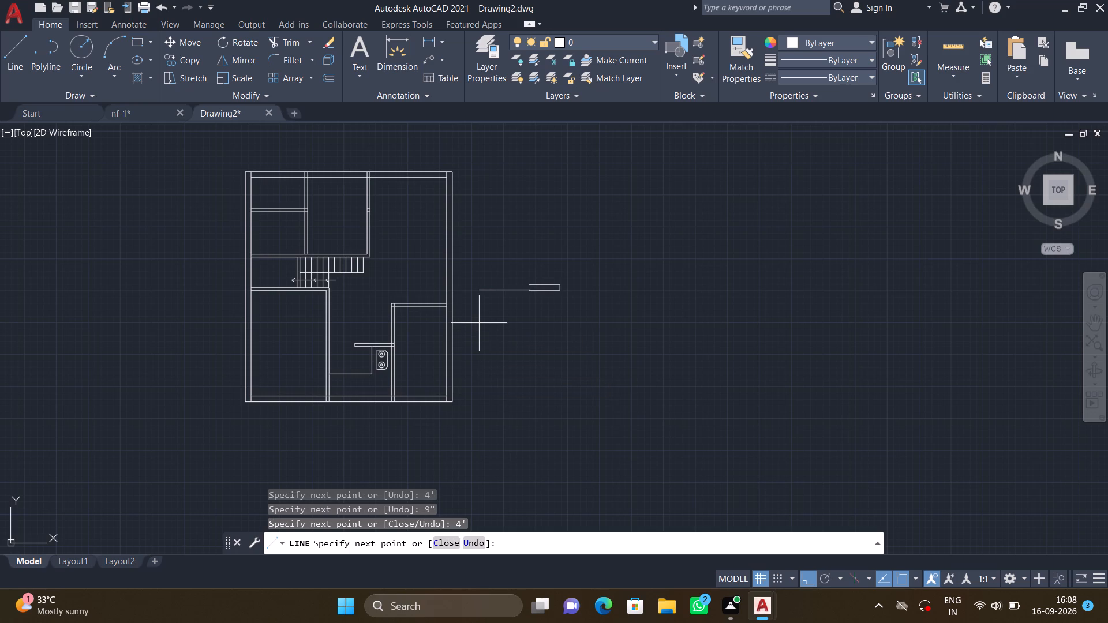
pyautogui.write('9"')
pyautogui.press('Return')
pyautogui.press('Return')
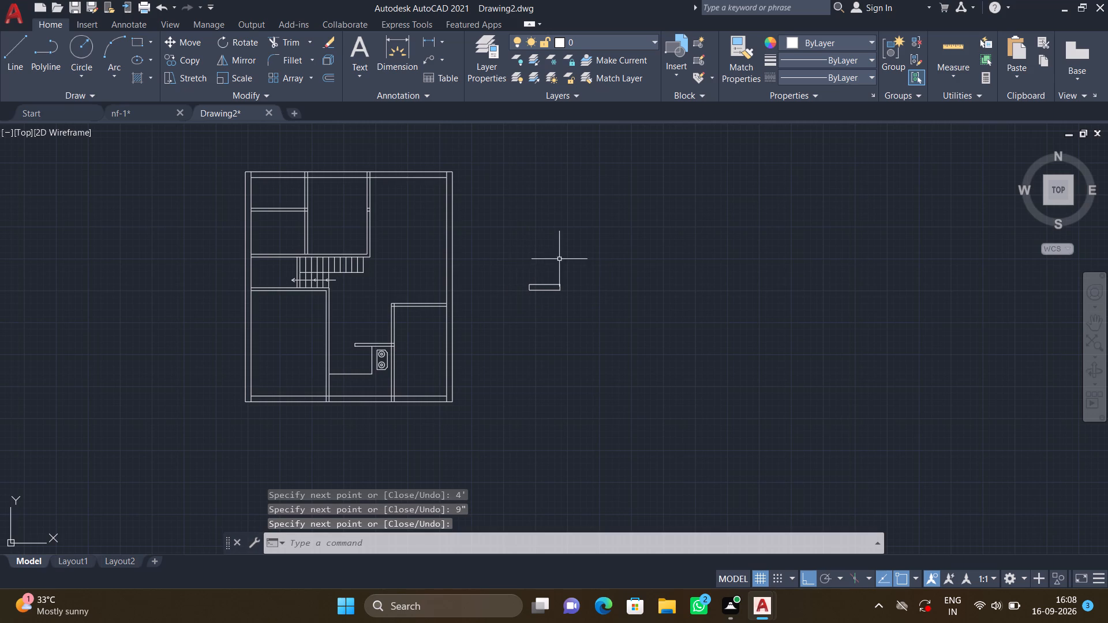
# Offset the two long edges of the 4' by 9" rectangle 3" inward to form the window's inner lines.
pyautogui.scroll(3, 562, 299)
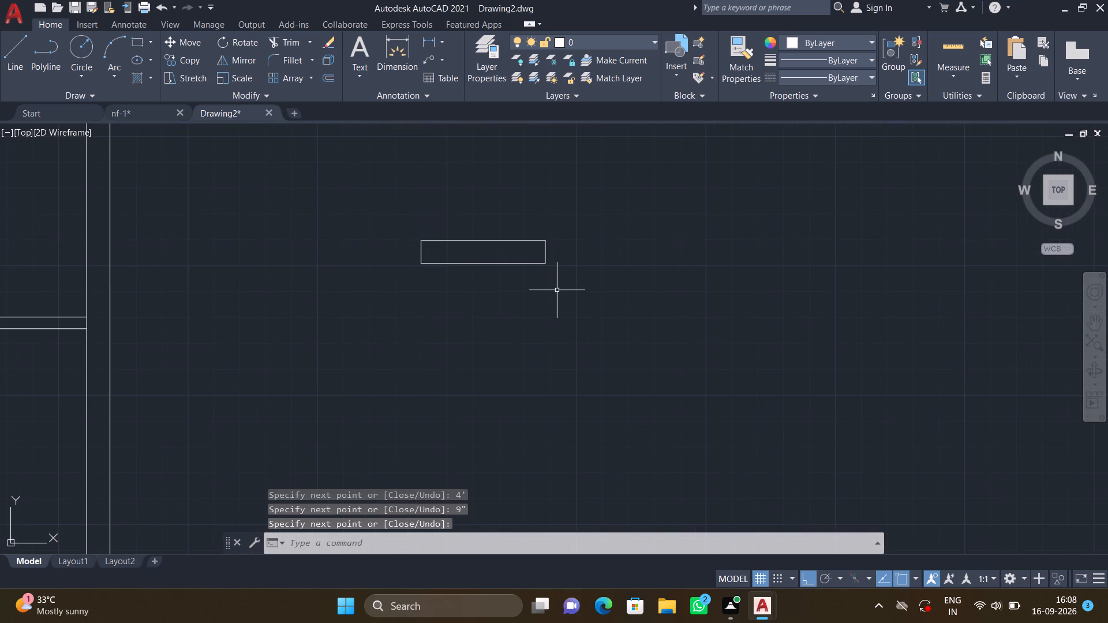
pyautogui.press('o')
pyautogui.press('Return')
pyautogui.write('3"')
pyautogui.press('Return')
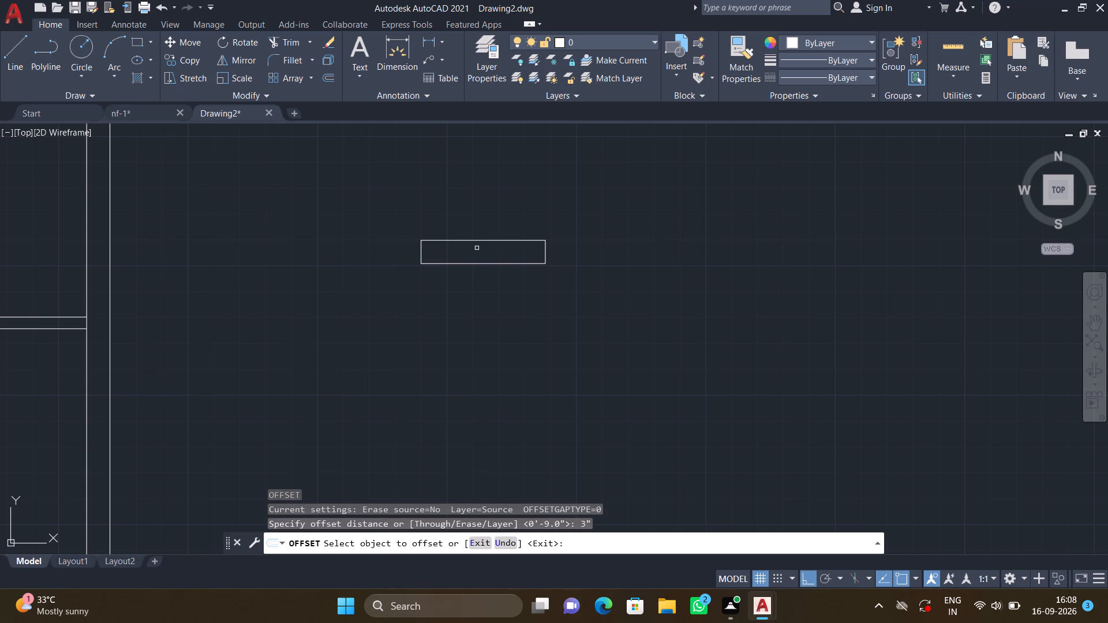
pyautogui.click(477, 238)
pyautogui.click(484, 257)
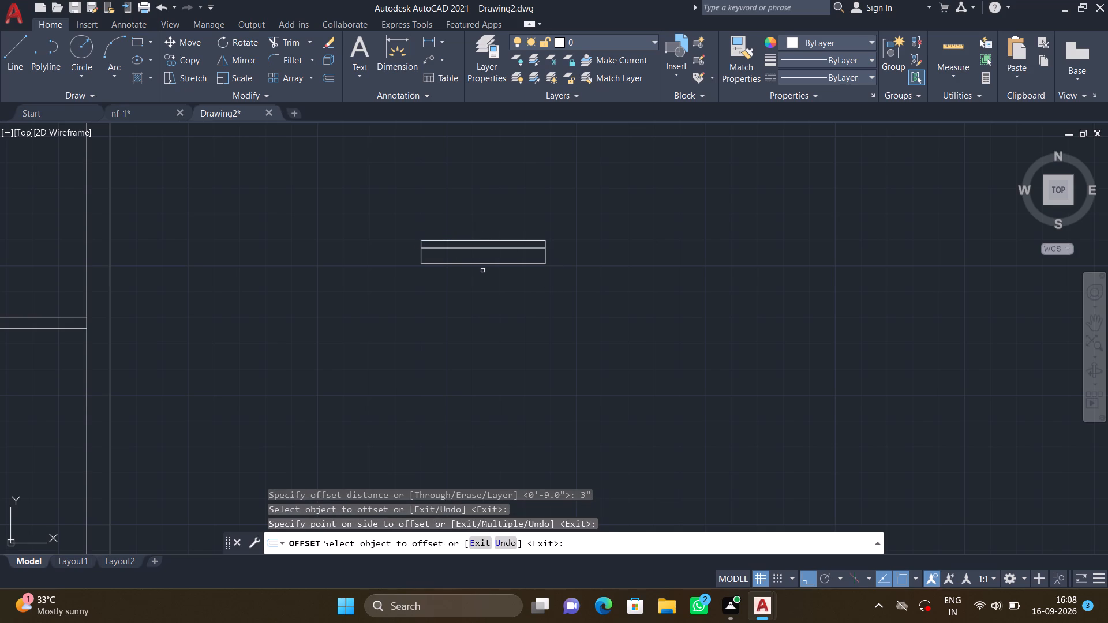
pyautogui.click(481, 264)
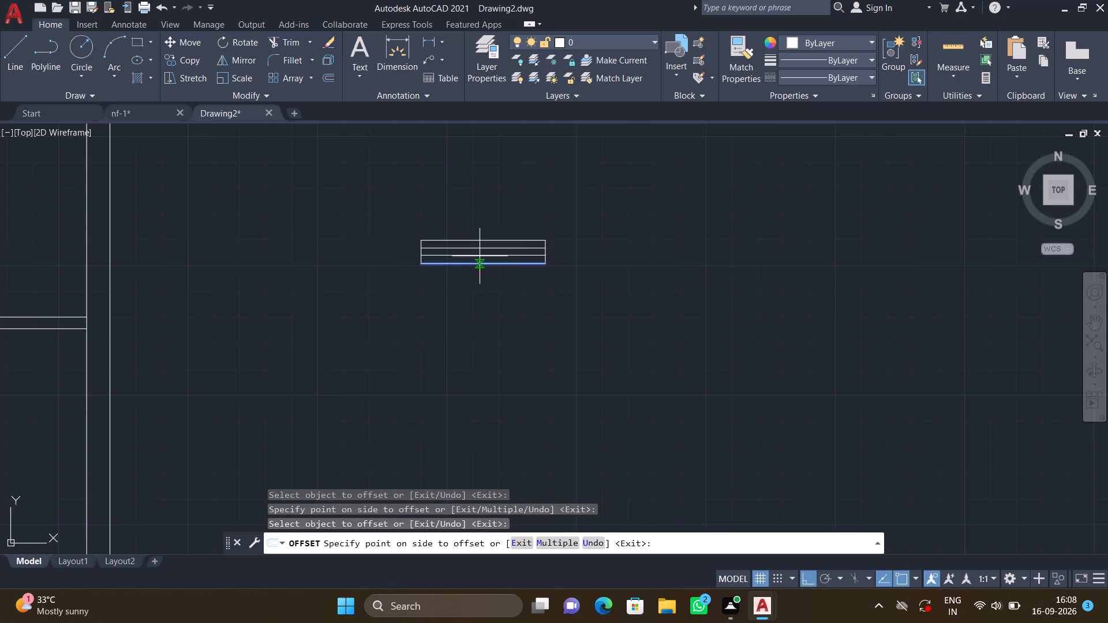
pyautogui.click(480, 256)
pyautogui.press('Return')
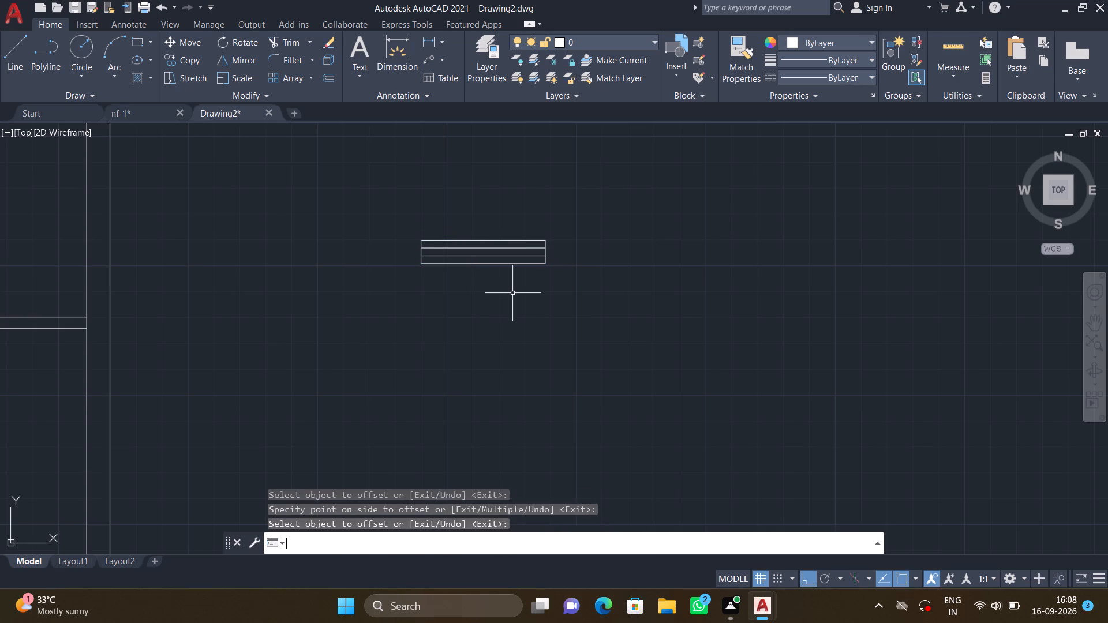
# Draw a closed 2' by 9" horizontal rectangle from lines in the empty space below the 4' window symbol.
pyautogui.scroll(-1, 514, 285)
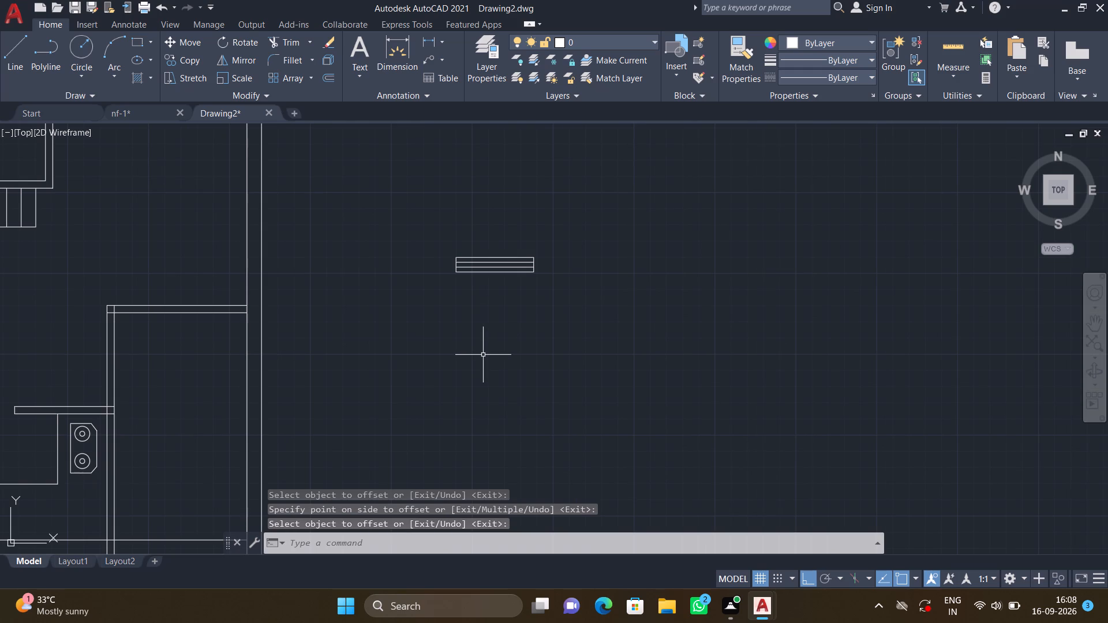
pyautogui.press('l')
pyautogui.press('Return')
pyautogui.click(475, 346)
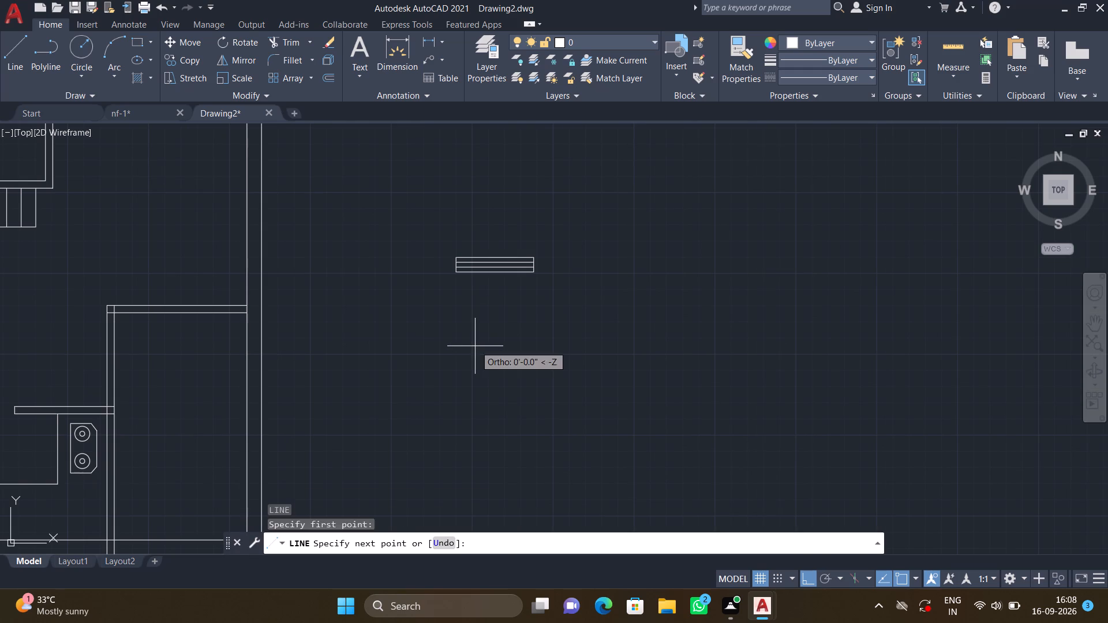
pyautogui.write("2'")
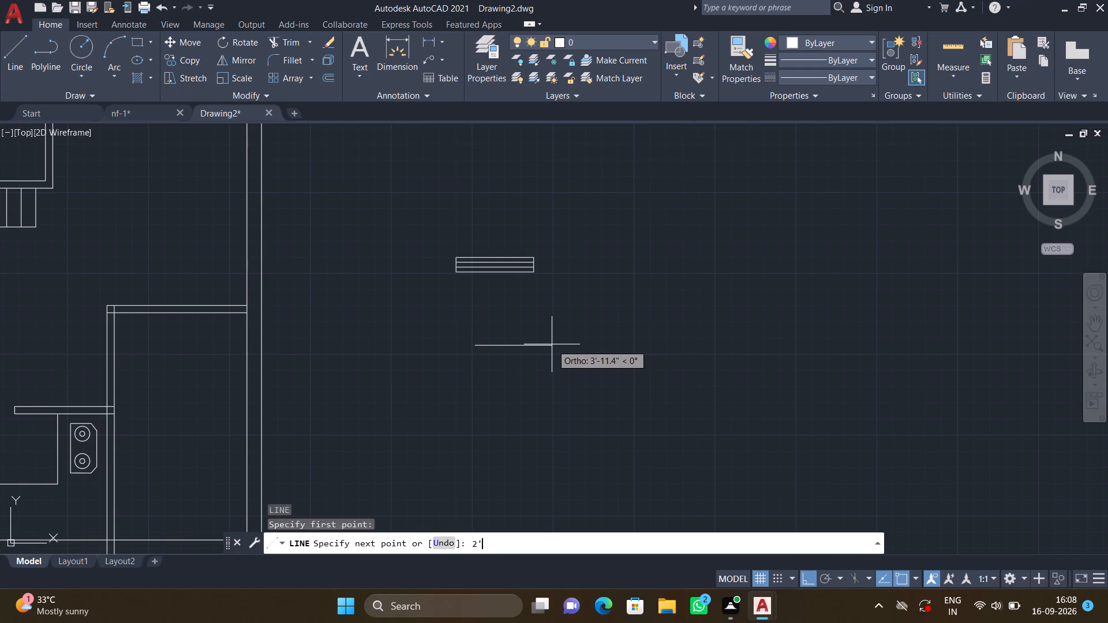
pyautogui.press('Return')
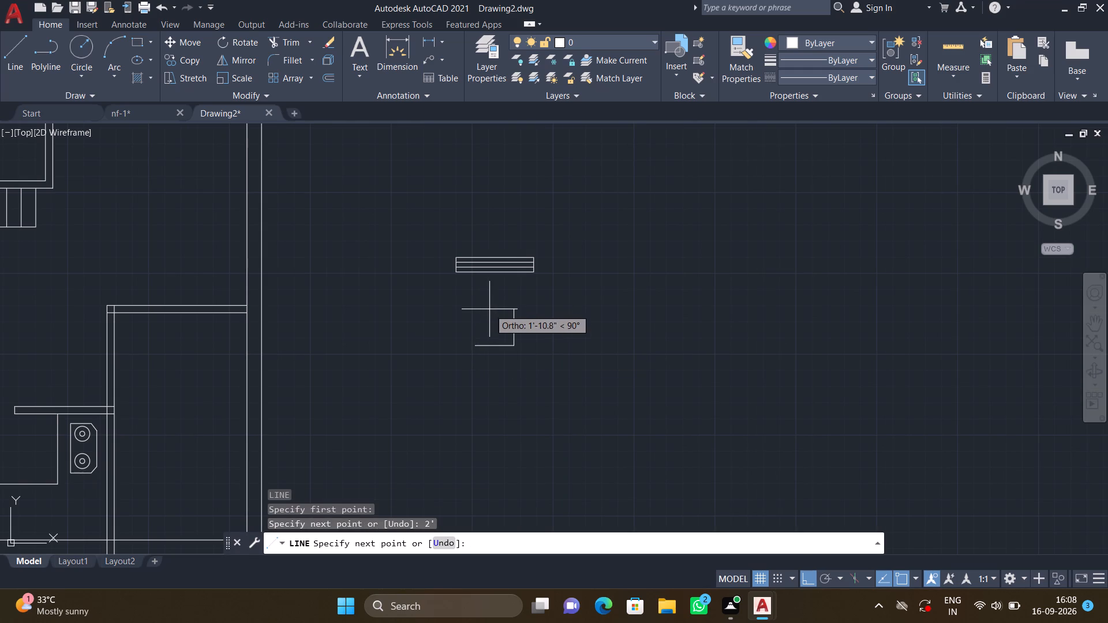
pyautogui.write('9"')
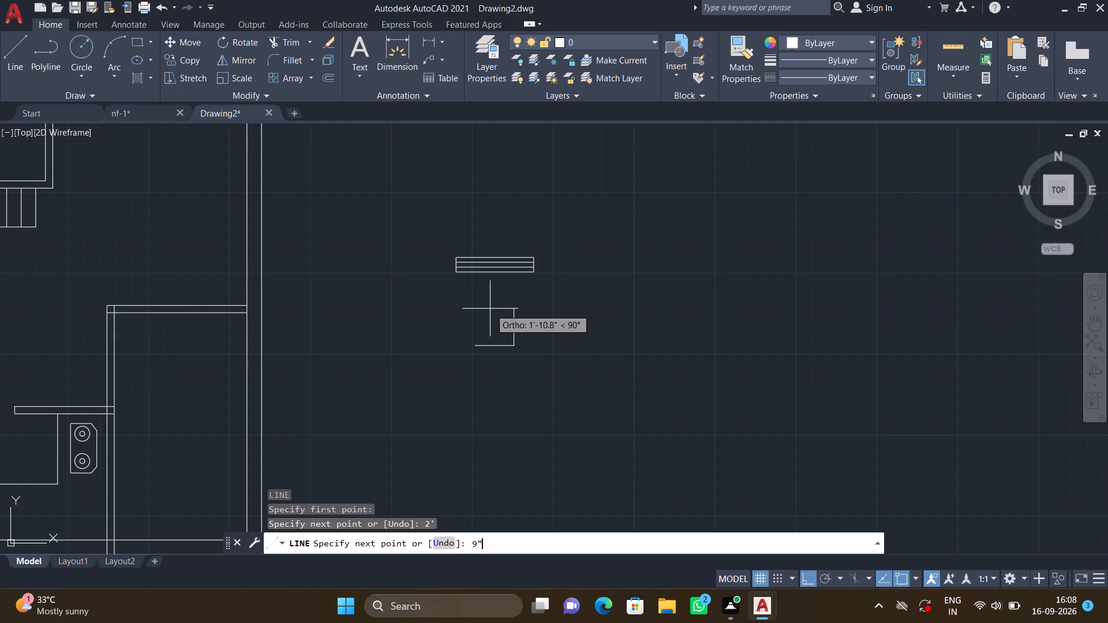
pyautogui.press('Return')
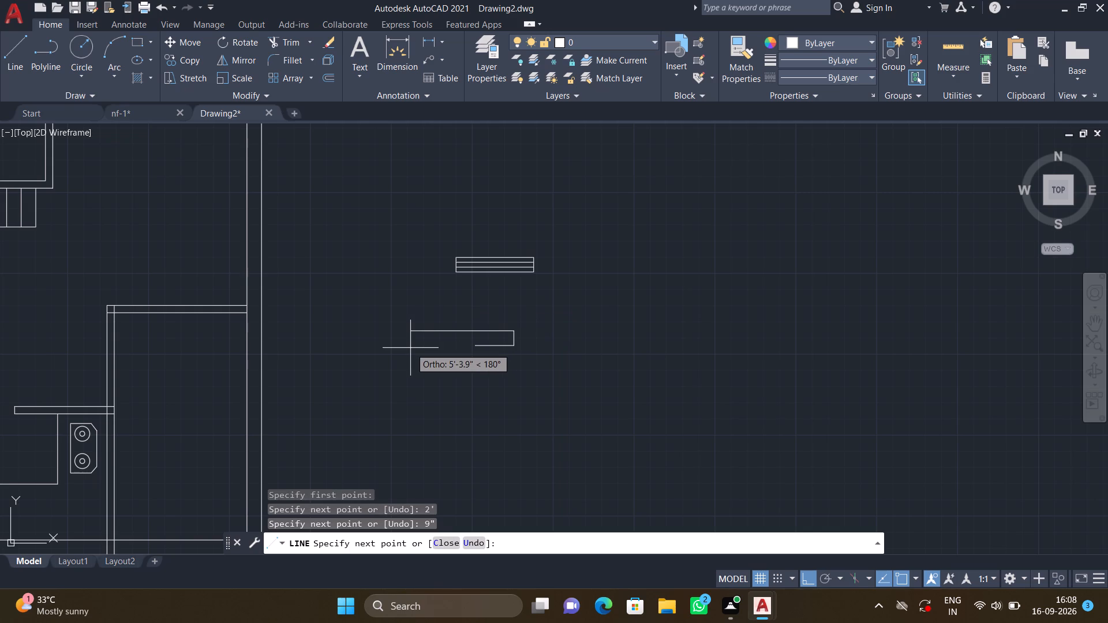
pyautogui.press('2')
pyautogui.press("'")
pyautogui.press('Return')
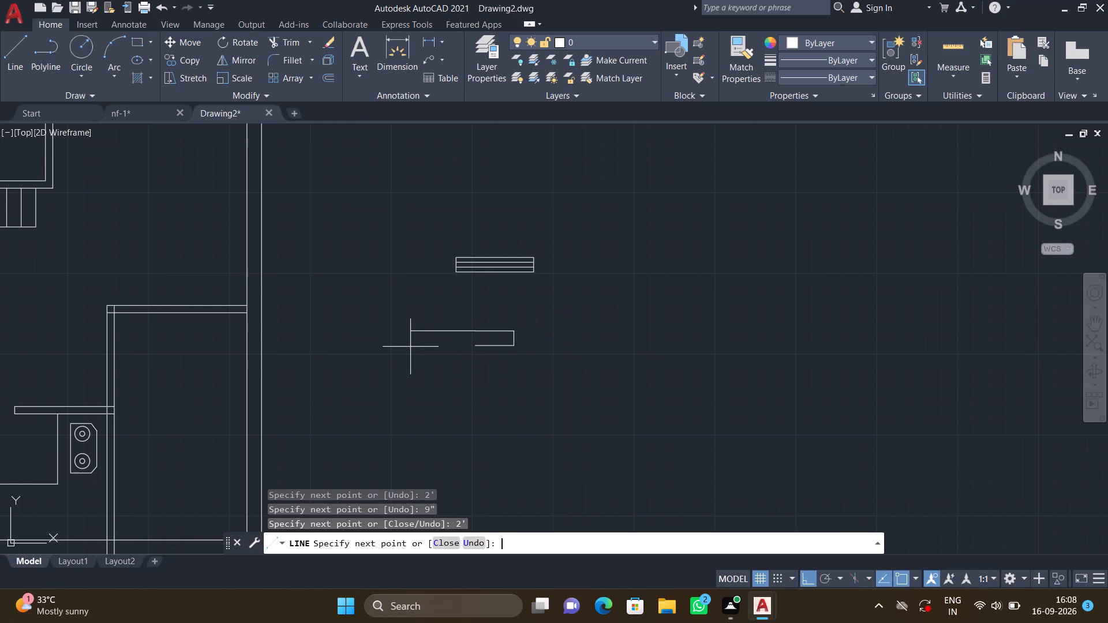
pyautogui.write('9"')
pyautogui.press('Return')
pyautogui.press('Return')
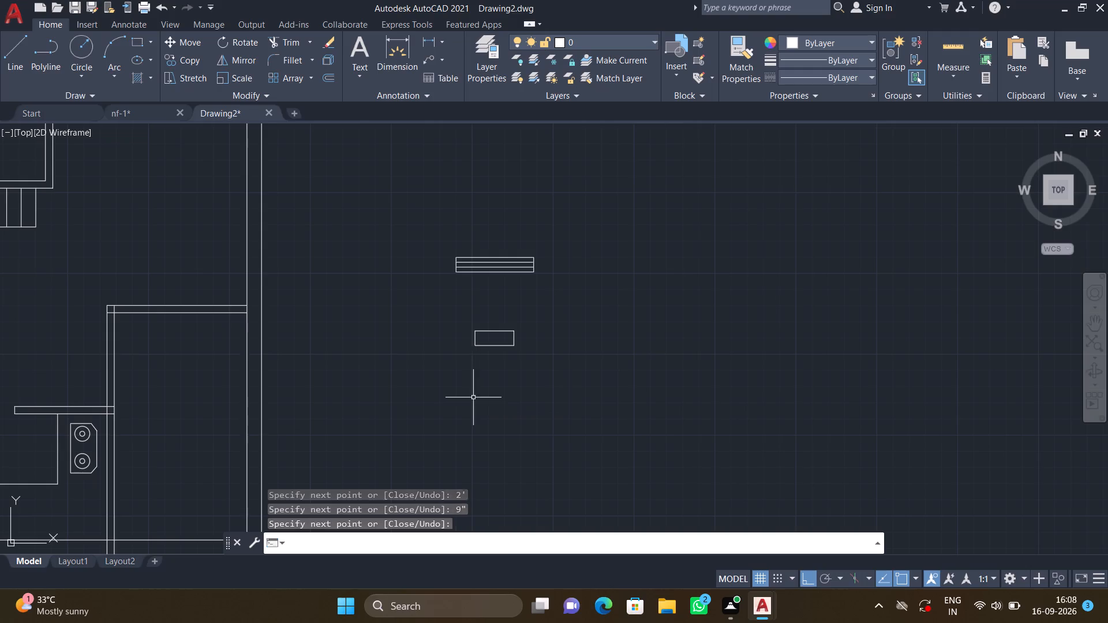
# Offset the two long edges of the 2' by 9" rectangle 3" inward to form the small window's inner lines.
pyautogui.scroll(2, 480, 345)
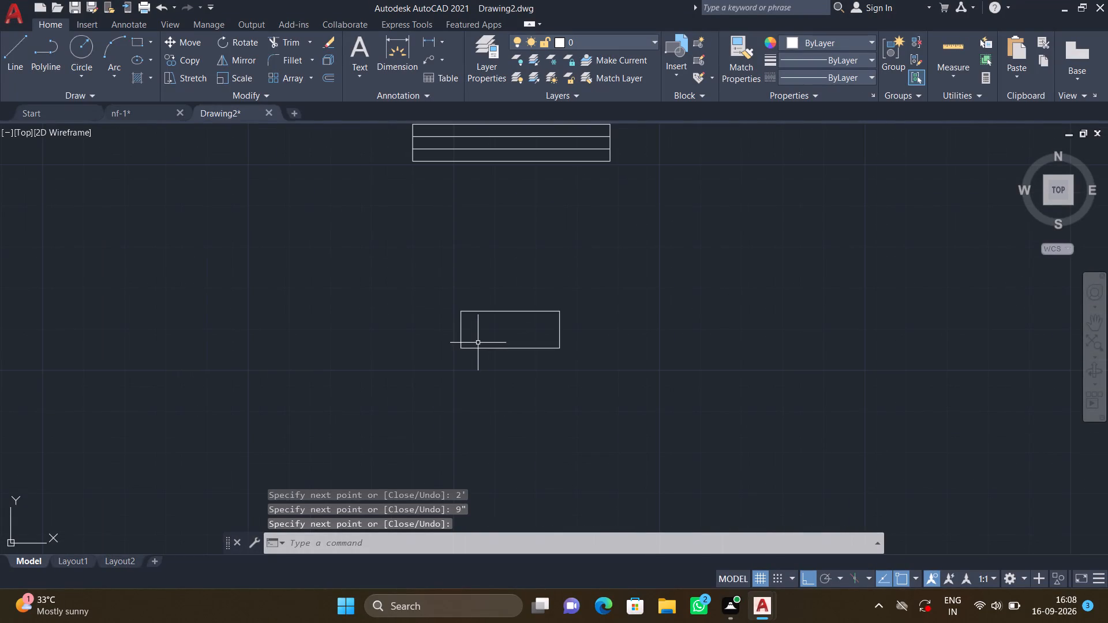
pyautogui.press('o')
pyautogui.press('Return')
pyautogui.write('3"')
pyautogui.press('Return')
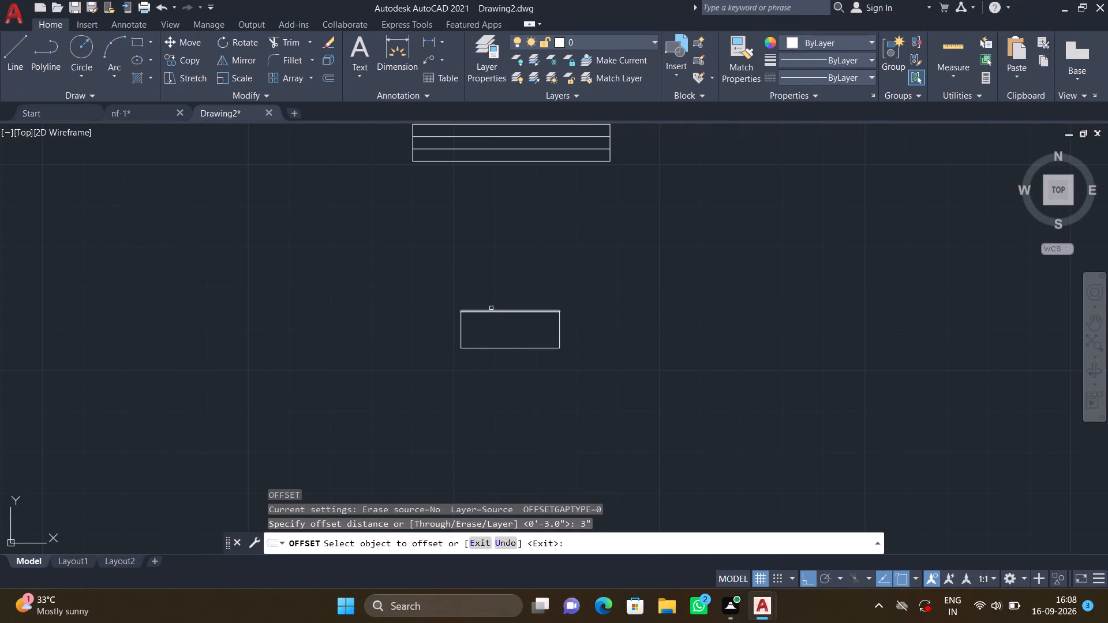
pyautogui.click(493, 310)
pyautogui.click(498, 328)
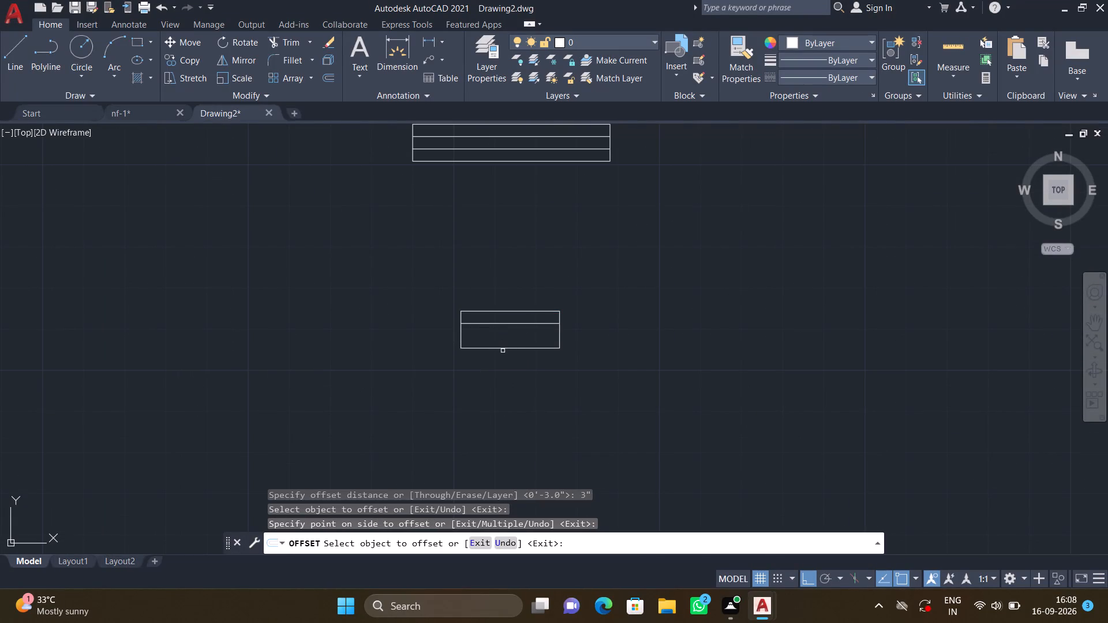
pyautogui.click(501, 346)
pyautogui.click(499, 334)
pyautogui.press('Return')
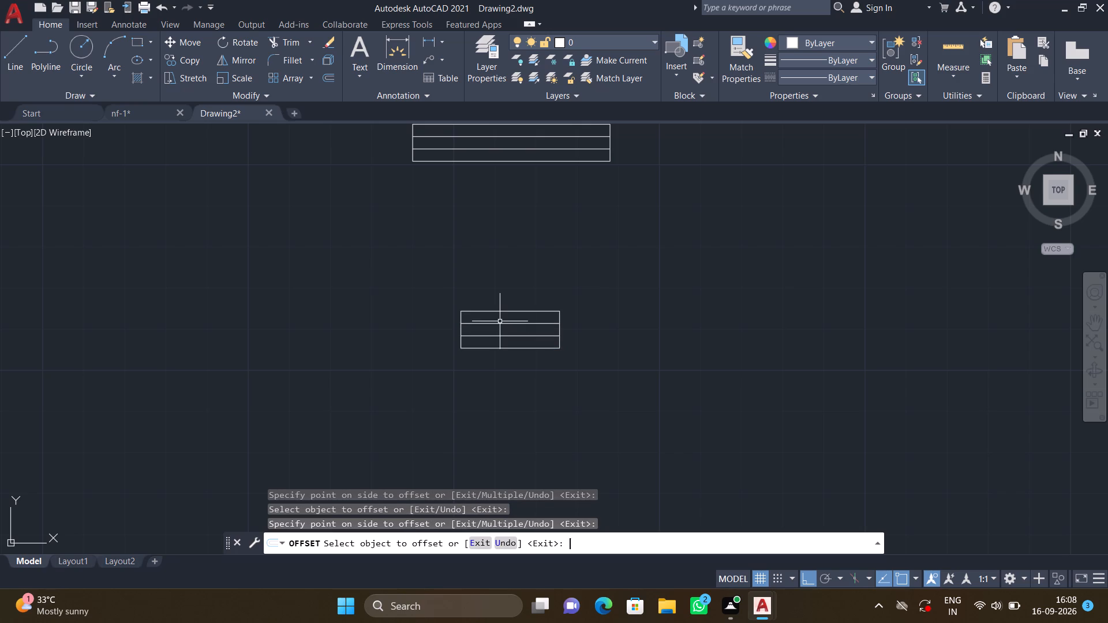
# With Ortho off, copy the 4' window symbol by its upper-left corner into the south outer wall of the southwest room.
pyautogui.scroll(-2, 501, 321)
pyautogui.scroll(-1, 571, 360)
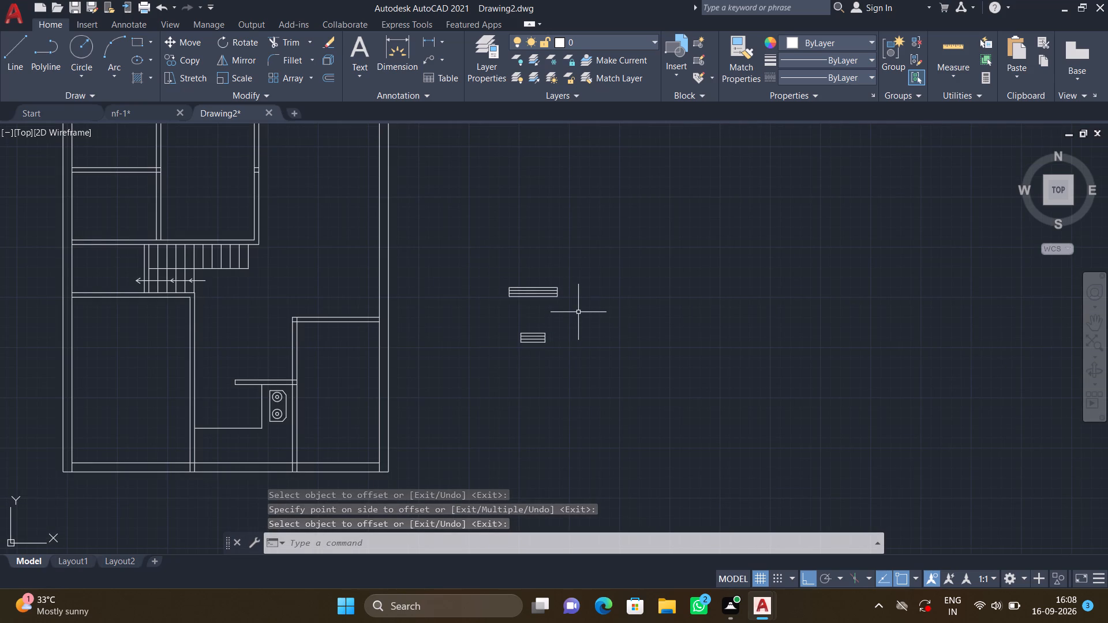
pyautogui.moveTo(578, 310); pyautogui.dragTo(591, 380, button='middle')
pyautogui.scroll(-1, 591, 379)
pyautogui.moveTo(589, 381); pyautogui.dragTo(544, 314, button='middle')
pyautogui.write('co')
pyautogui.press('Return')
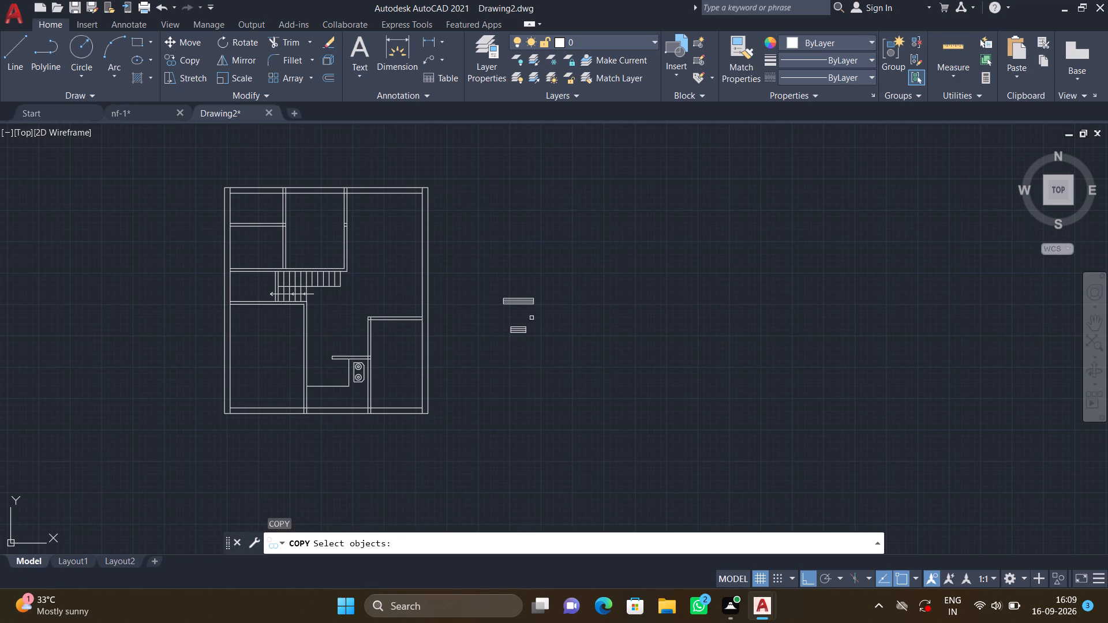
pyautogui.scroll(2, 536, 321)
pyautogui.click(540, 297)
pyautogui.click(430, 238)
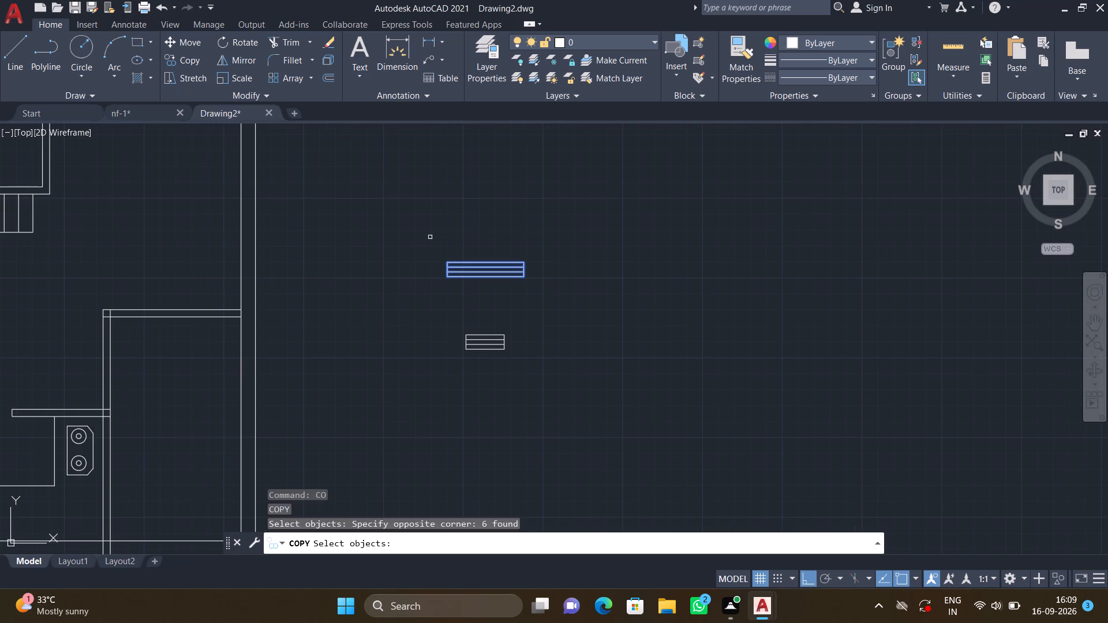
pyautogui.press('Return')
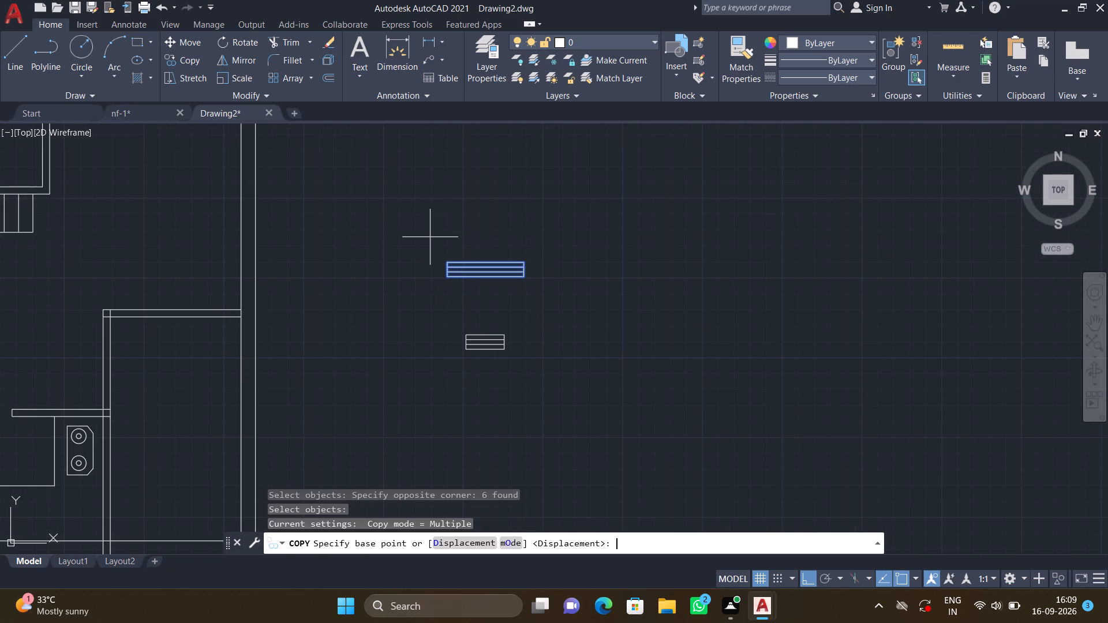
pyautogui.press('F8')
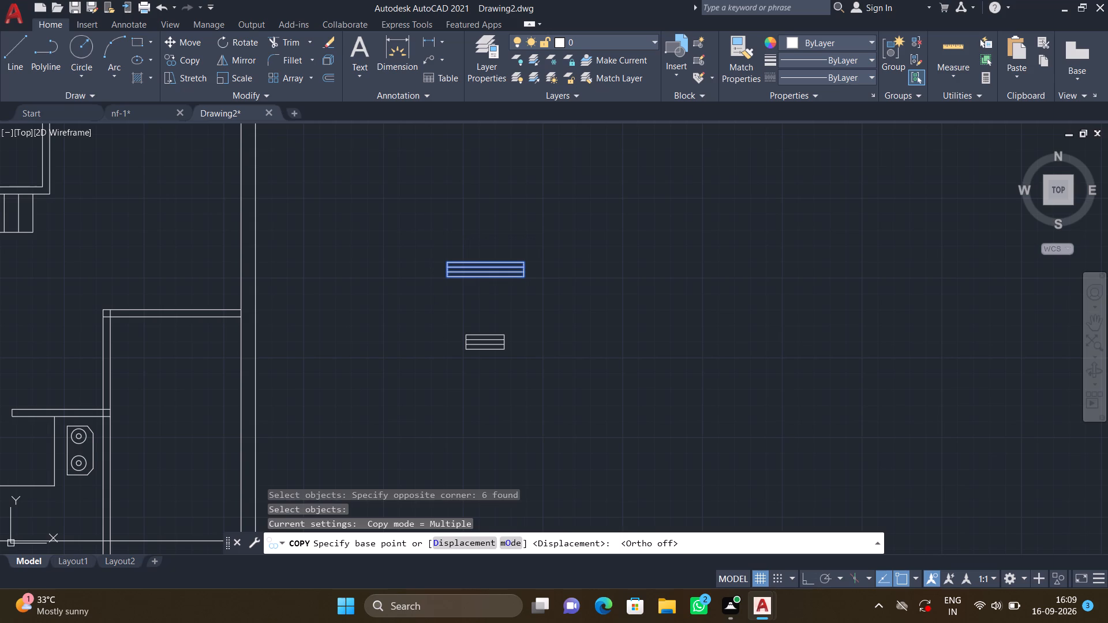
pyautogui.click(447, 257)
pyautogui.scroll(-1, 394, 323)
pyautogui.moveTo(362, 362); pyautogui.dragTo(372, 346, button='middle')
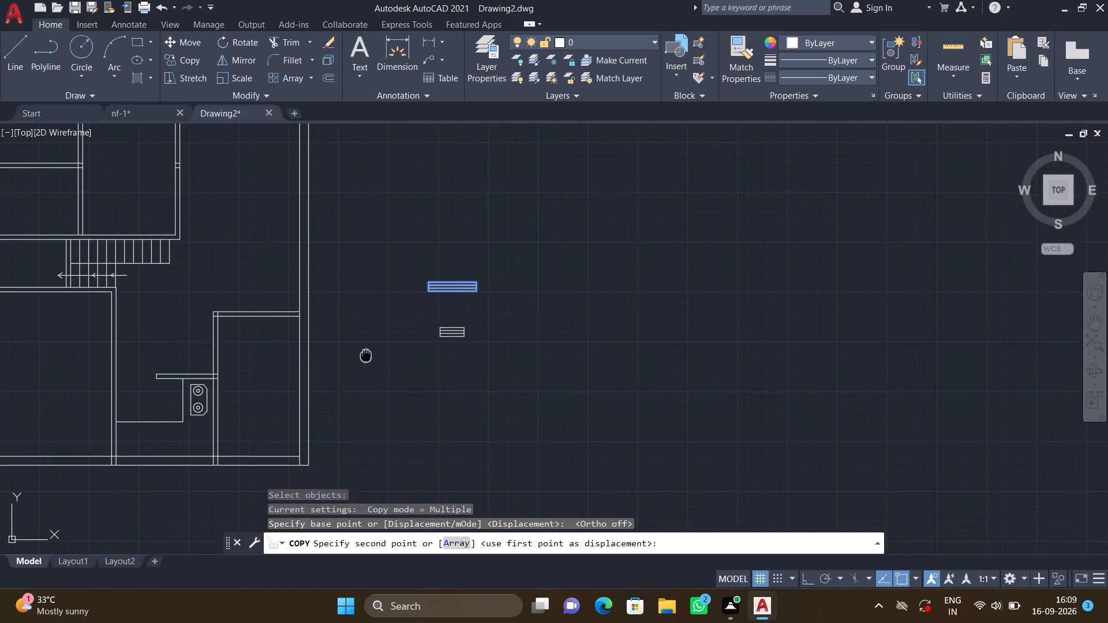
pyautogui.moveTo(372, 346); pyautogui.dragTo(530, 254, button='middle')
pyautogui.scroll(2, 200, 348)
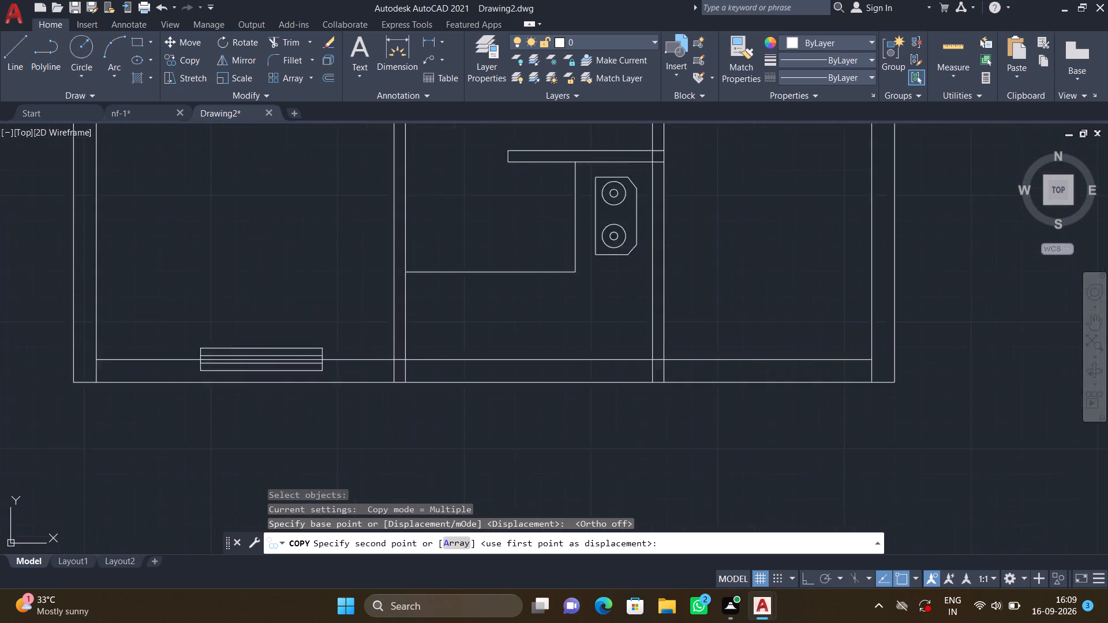
pyautogui.scroll(3, 200, 348)
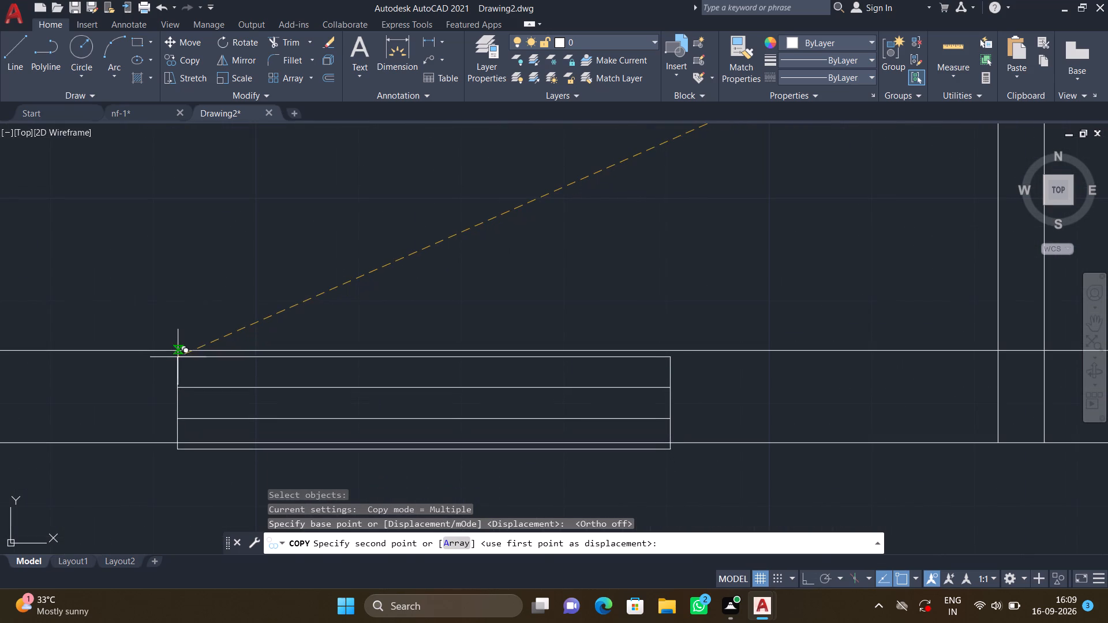
pyautogui.click(181, 351)
# Place another copy of the 4' window in the south outer wall below the kitchen counter, near the kitchen's west wall.
pyautogui.scroll(-4, 380, 375)
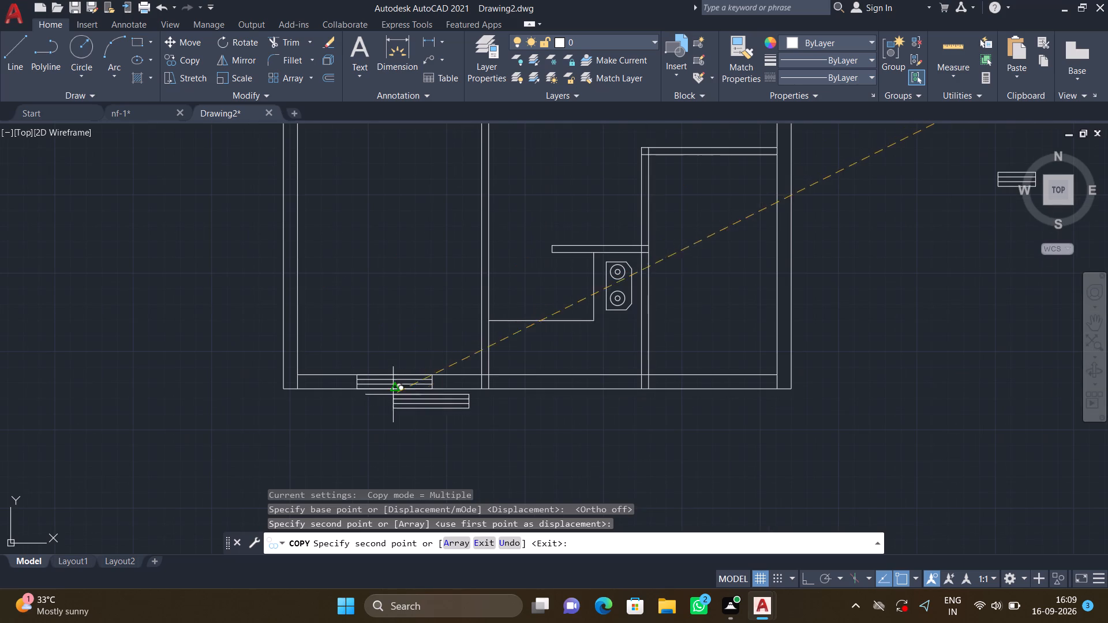
pyautogui.moveTo(482, 459); pyautogui.dragTo(369, 443, button='middle')
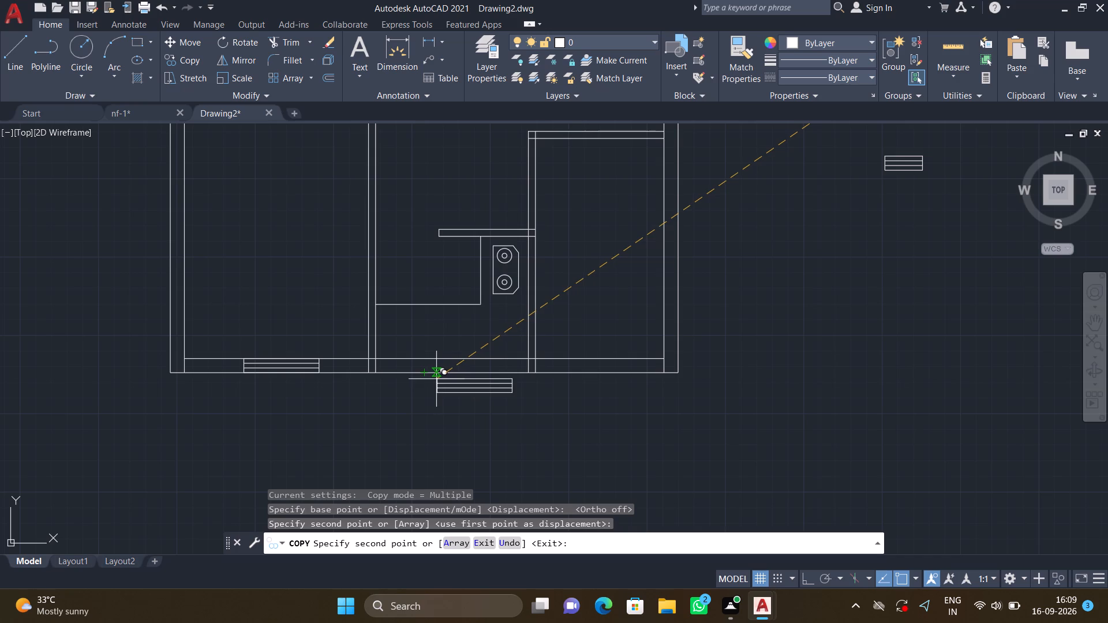
pyautogui.scroll(6, 406, 368)
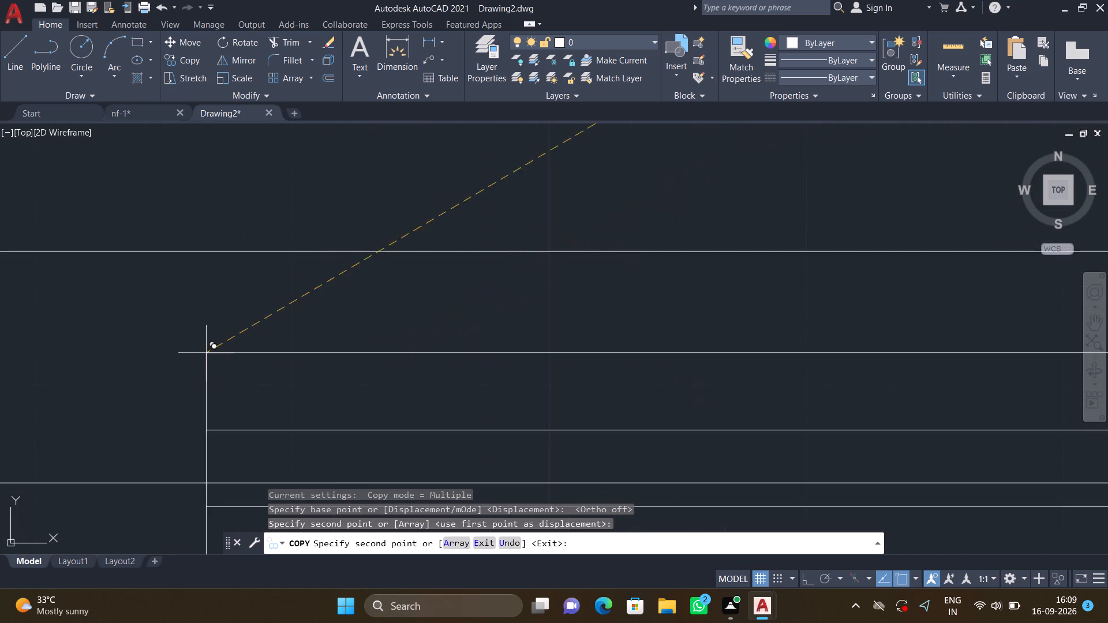
pyautogui.scroll(-2, 123, 315)
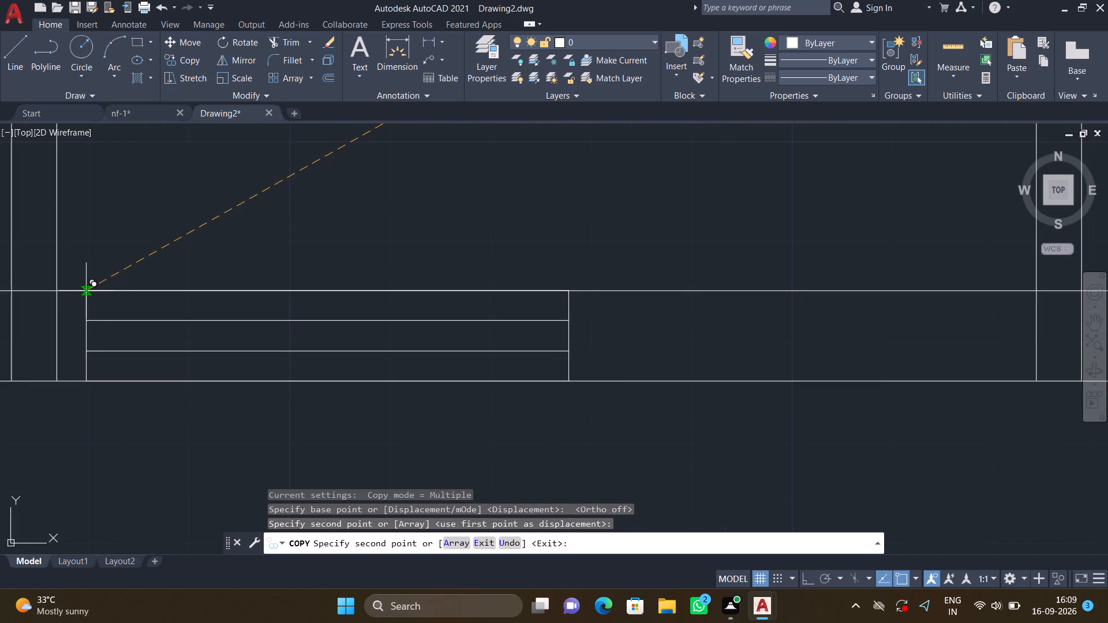
pyautogui.click(86, 290)
# Place a copy of the 4' window in the north outer wall of the northern middle room, near its west wall.
pyautogui.scroll(-3, 334, 399)
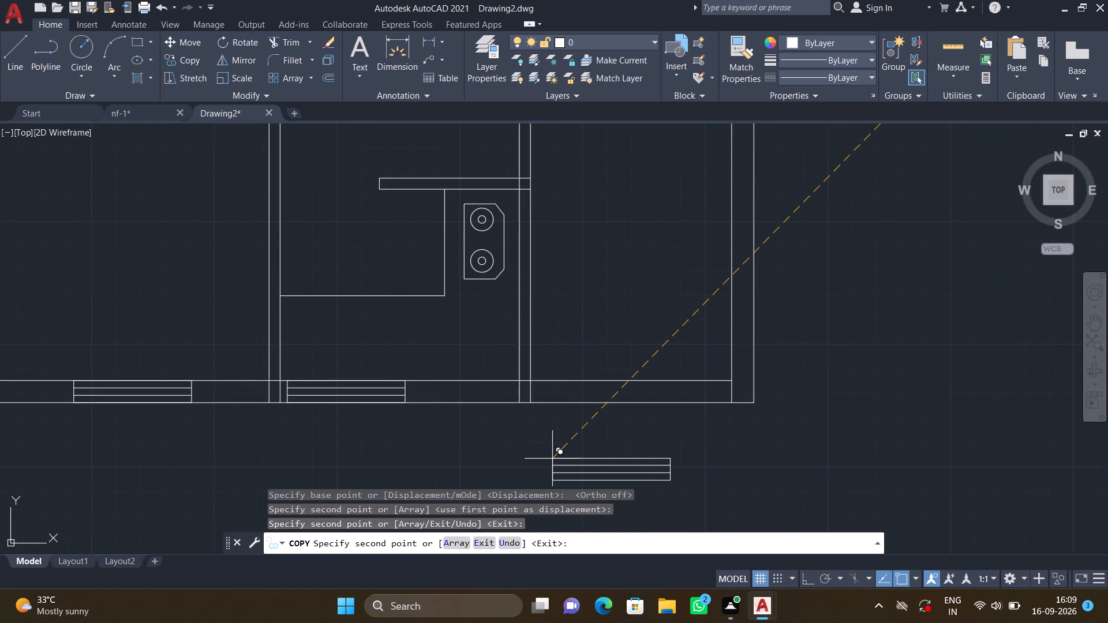
pyautogui.scroll(-1, 548, 457)
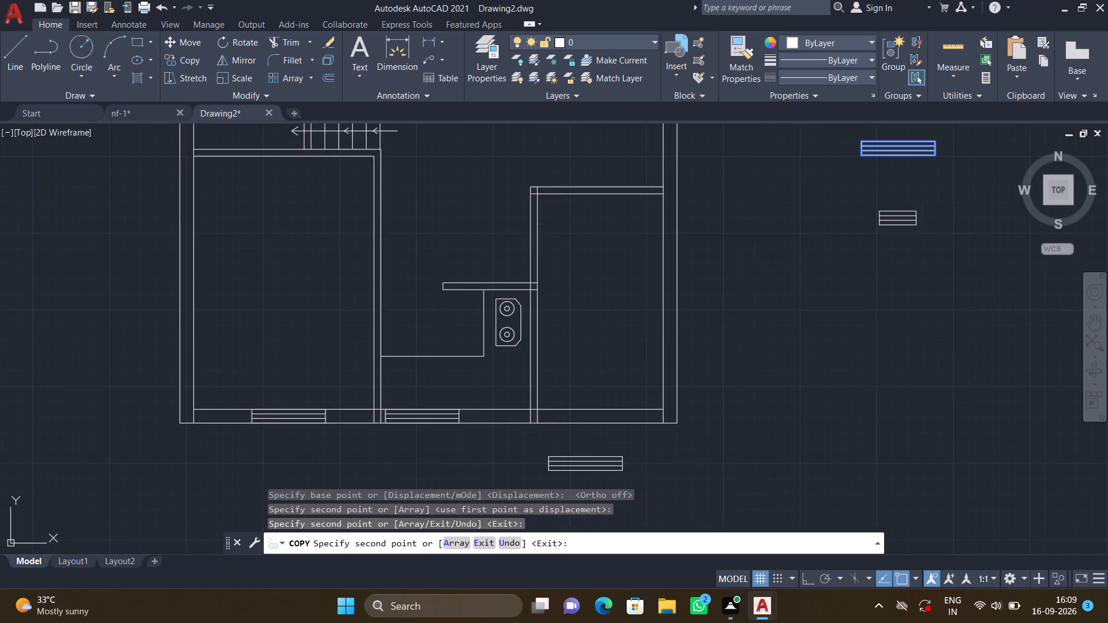
pyautogui.scroll(-1, 548, 457)
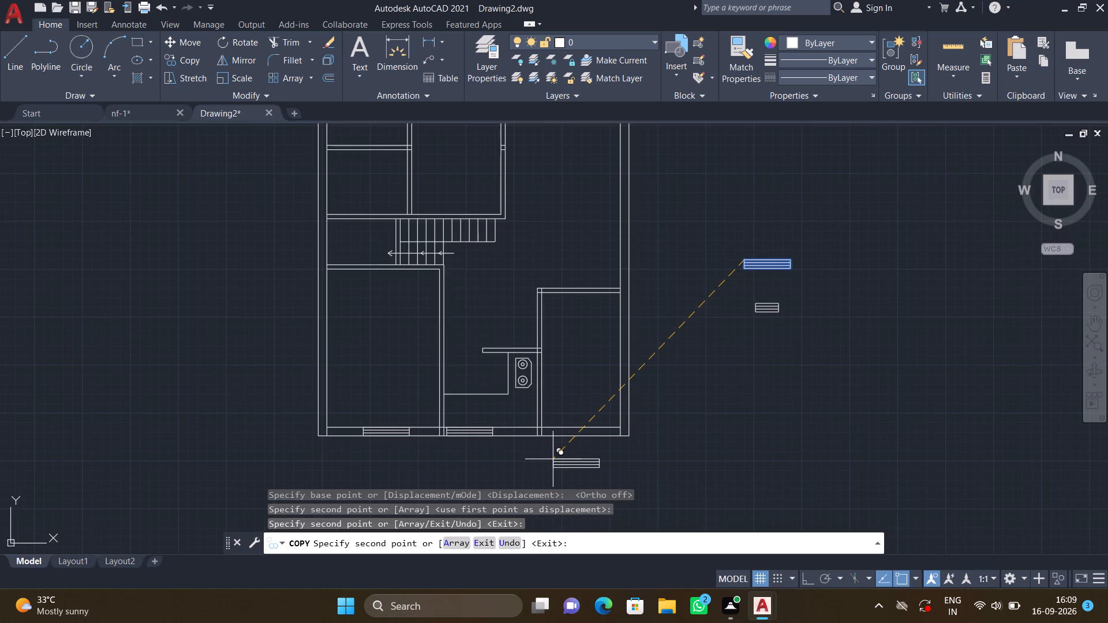
pyautogui.moveTo(554, 469); pyautogui.dragTo(447, 429, button='middle')
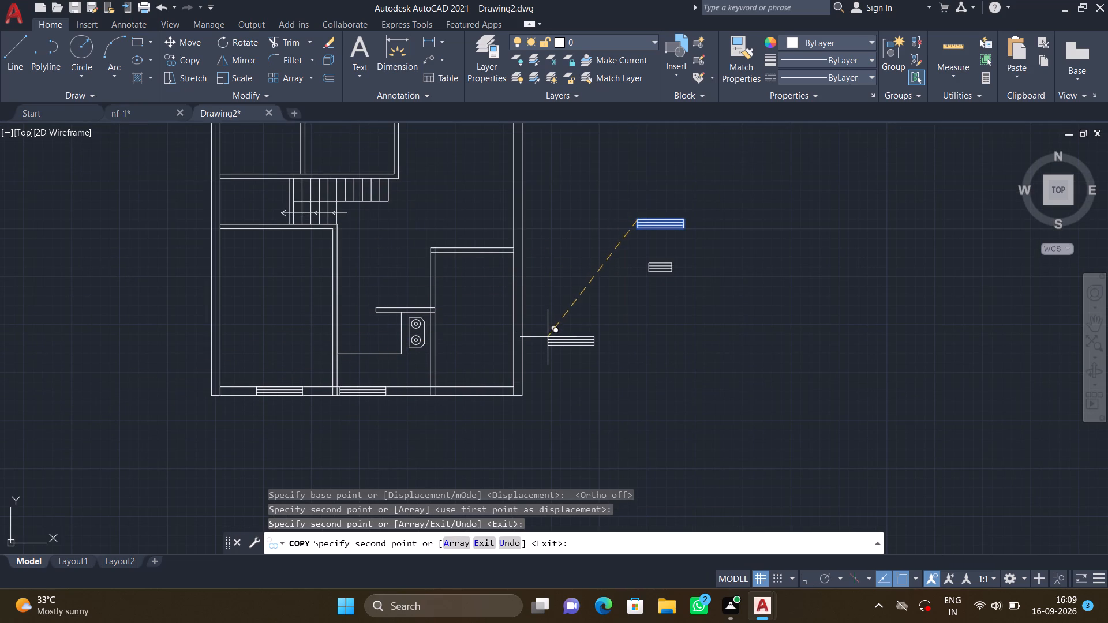
pyautogui.moveTo(547, 338); pyautogui.dragTo(566, 530, button='middle')
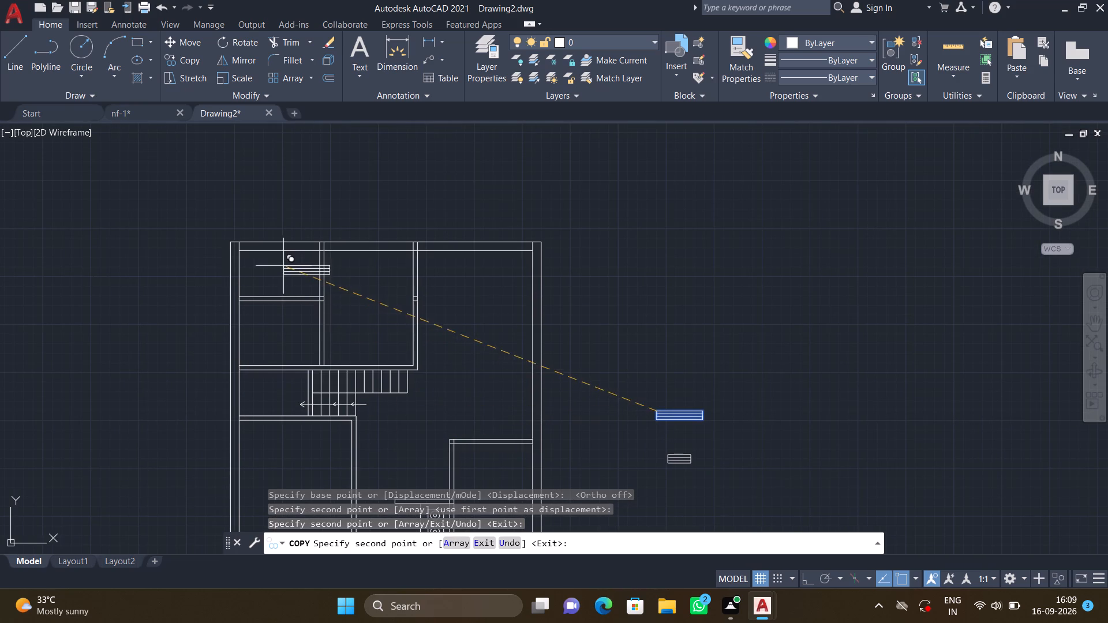
pyautogui.scroll(1, 333, 243)
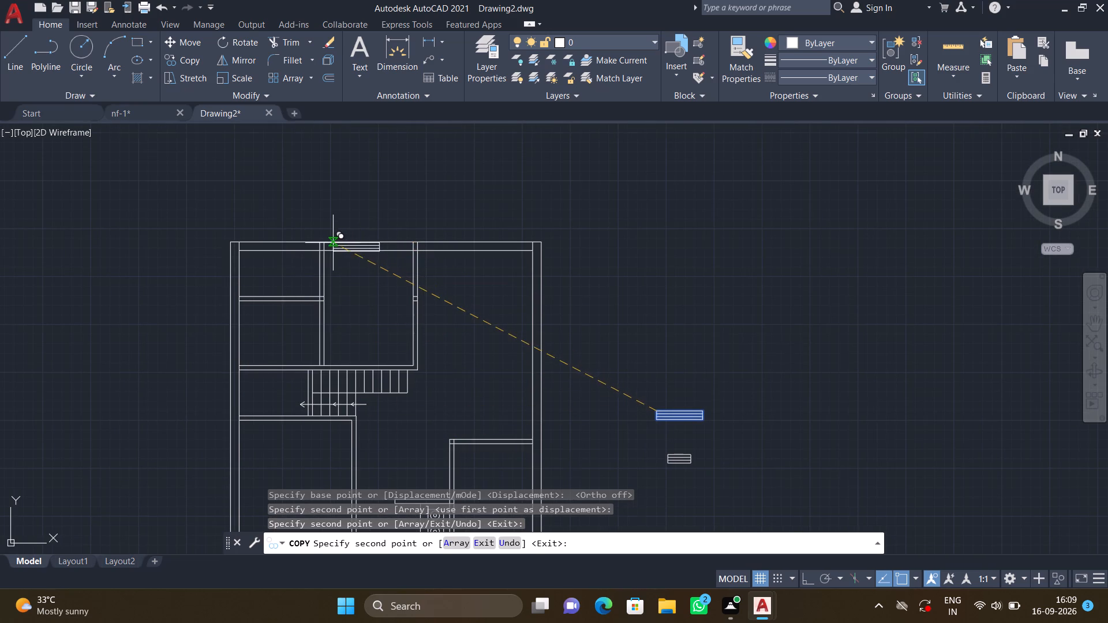
pyautogui.scroll(3, 333, 243)
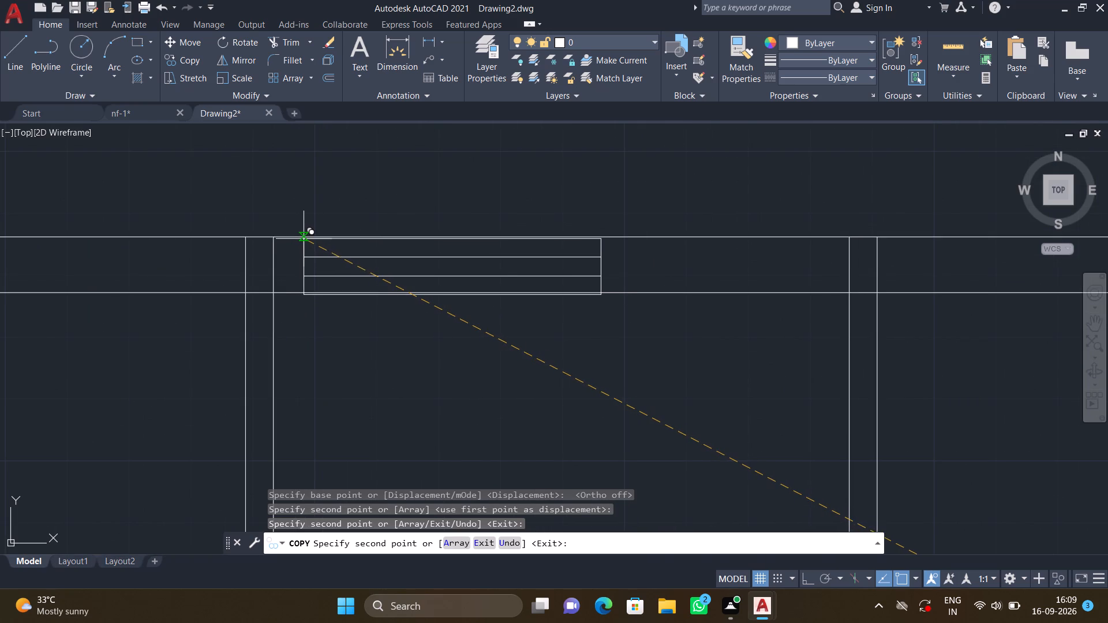
pyautogui.scroll(3, 304, 239)
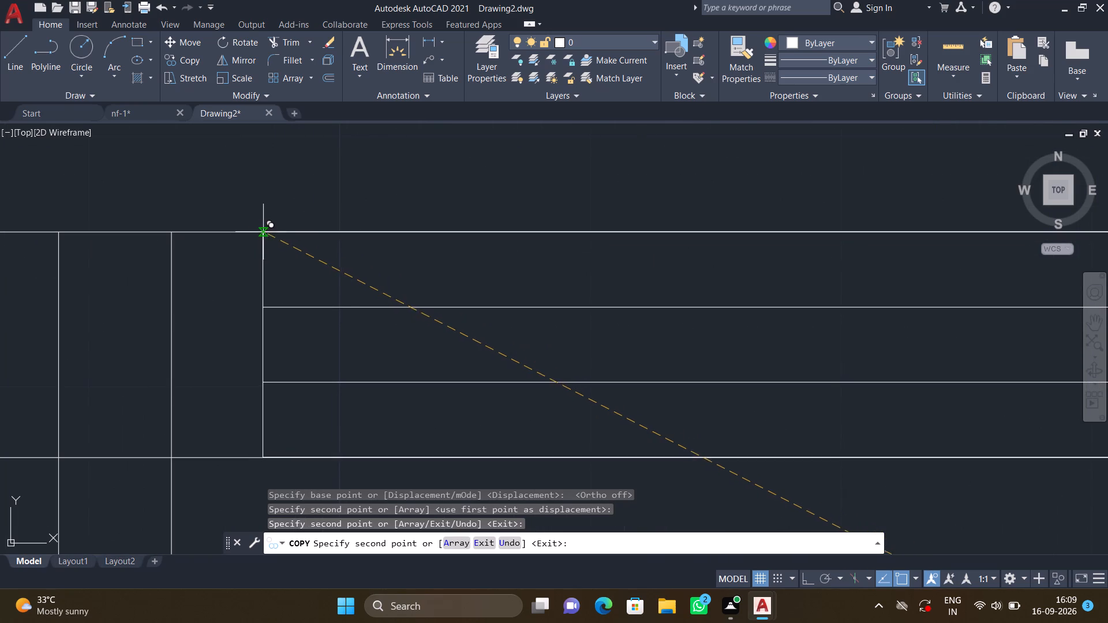
pyautogui.click(265, 230)
# Place another copy of the 4' window in the north outer wall of the northeast room and finish copying.
pyautogui.scroll(-5, 440, 305)
pyautogui.moveTo(496, 319); pyautogui.dragTo(485, 314, button='middle')
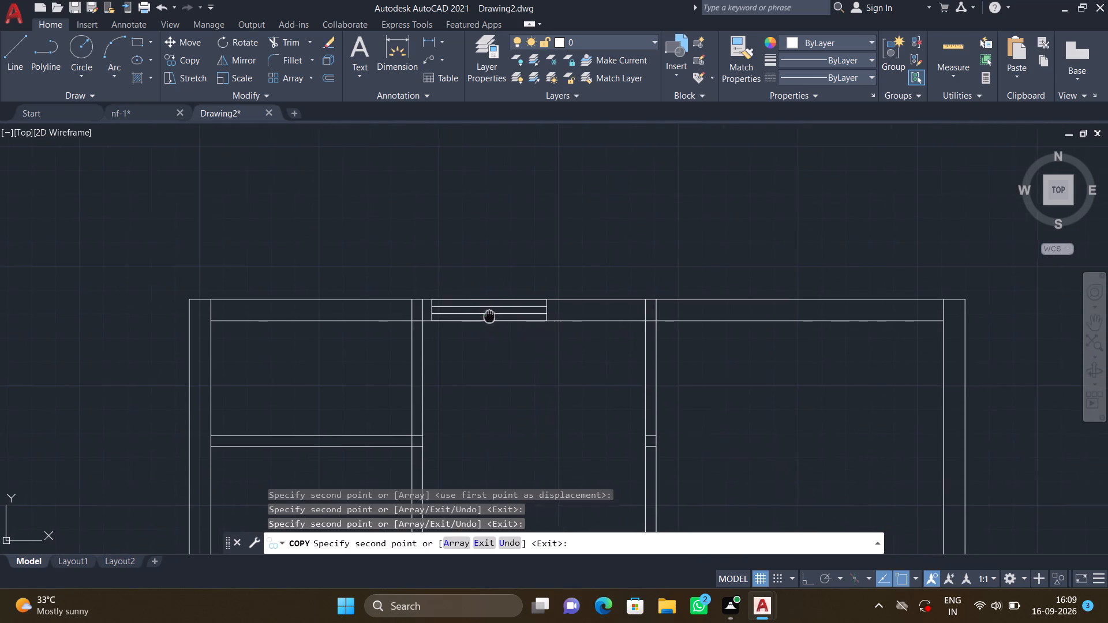
pyautogui.moveTo(485, 314); pyautogui.dragTo(256, 290, button='middle')
pyautogui.scroll(2, 536, 286)
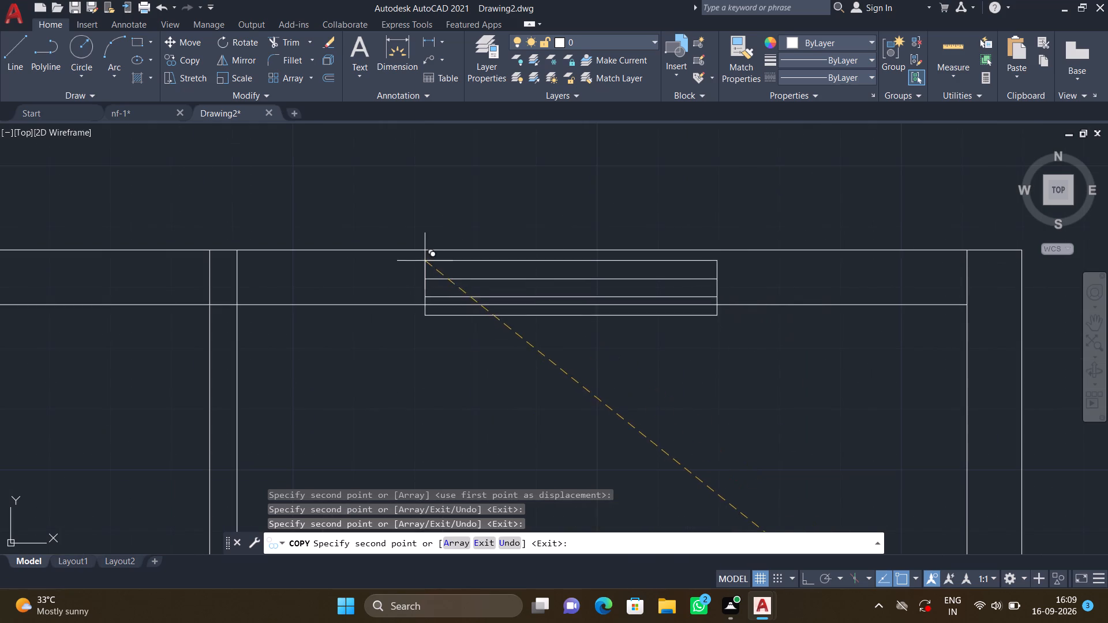
pyautogui.scroll(2, 445, 255)
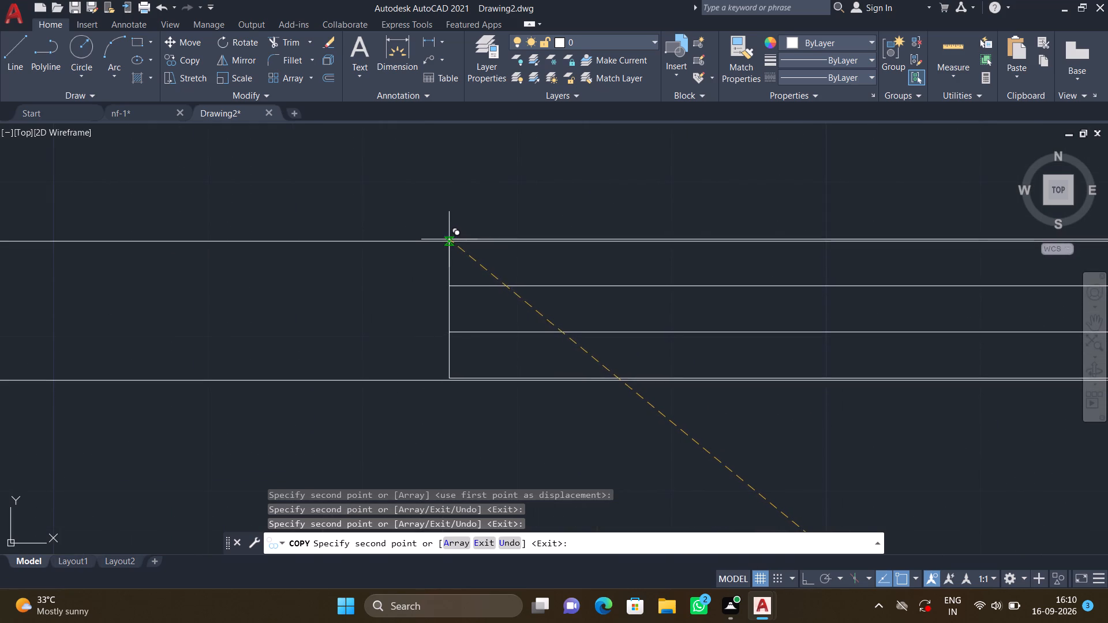
pyautogui.click(450, 242)
pyautogui.scroll(-3, 508, 290)
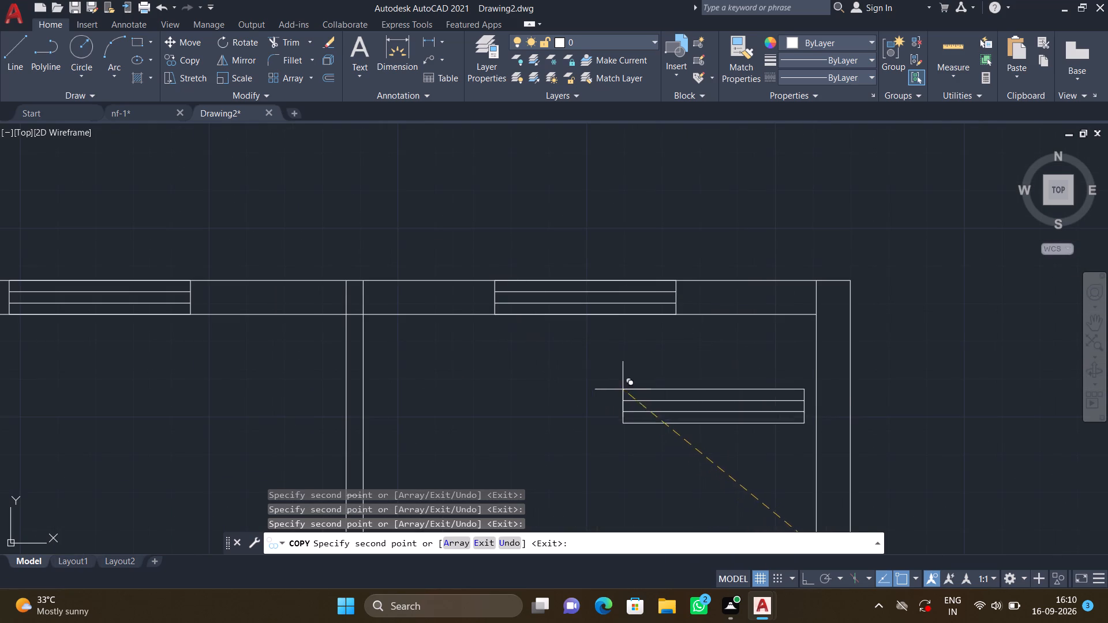
pyautogui.press('Return')
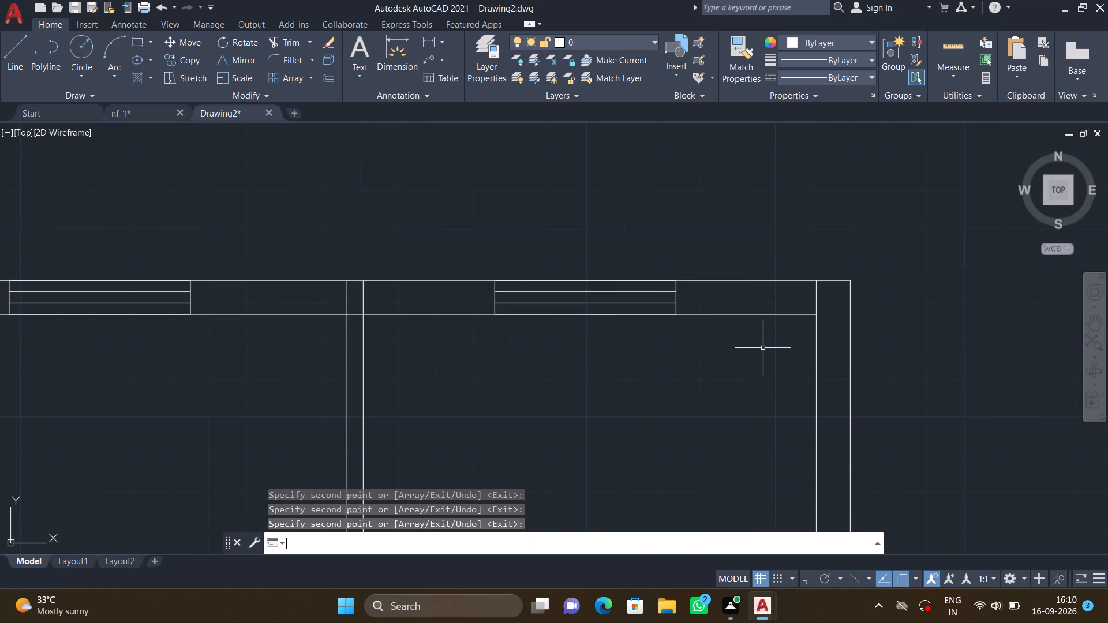
# Trim the ends of the northern middle room's two side walls where they cross the north outer wall.
pyautogui.scroll(-3, 761, 348)
pyautogui.moveTo(704, 418); pyautogui.dragTo(607, 254, button='middle')
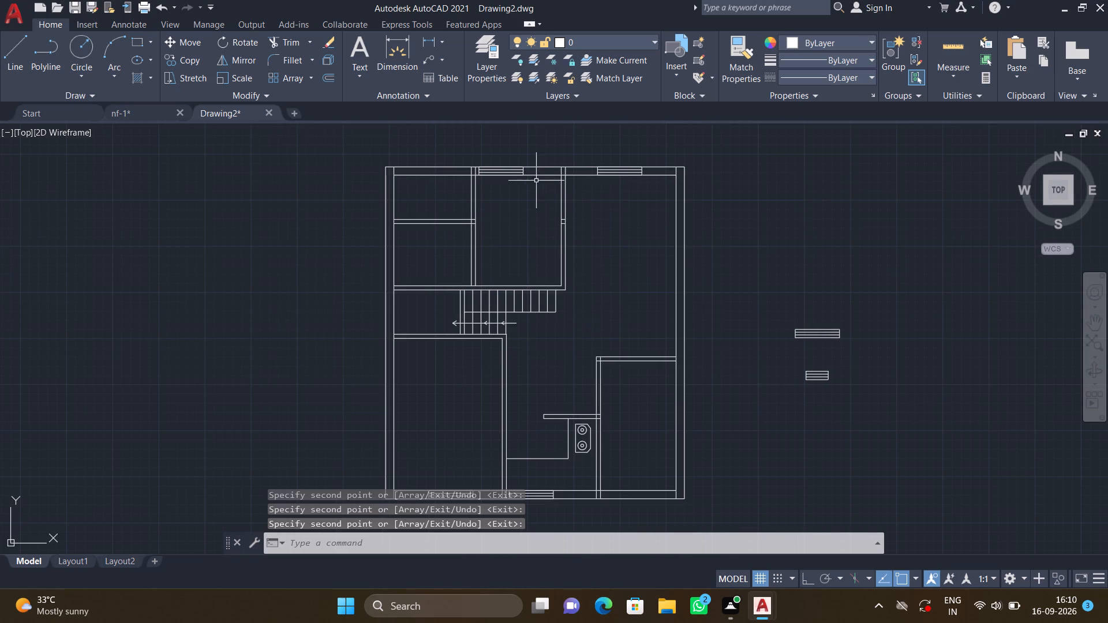
pyautogui.scroll(3, 567, 168)
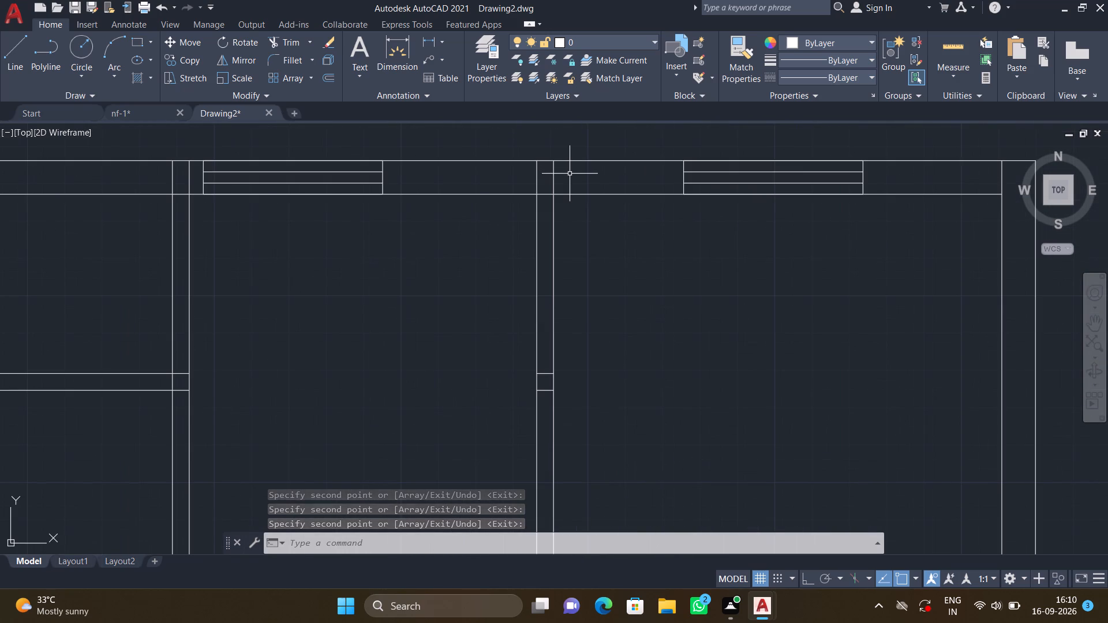
pyautogui.press('t')
pyautogui.press('r')
pyautogui.press('Return')
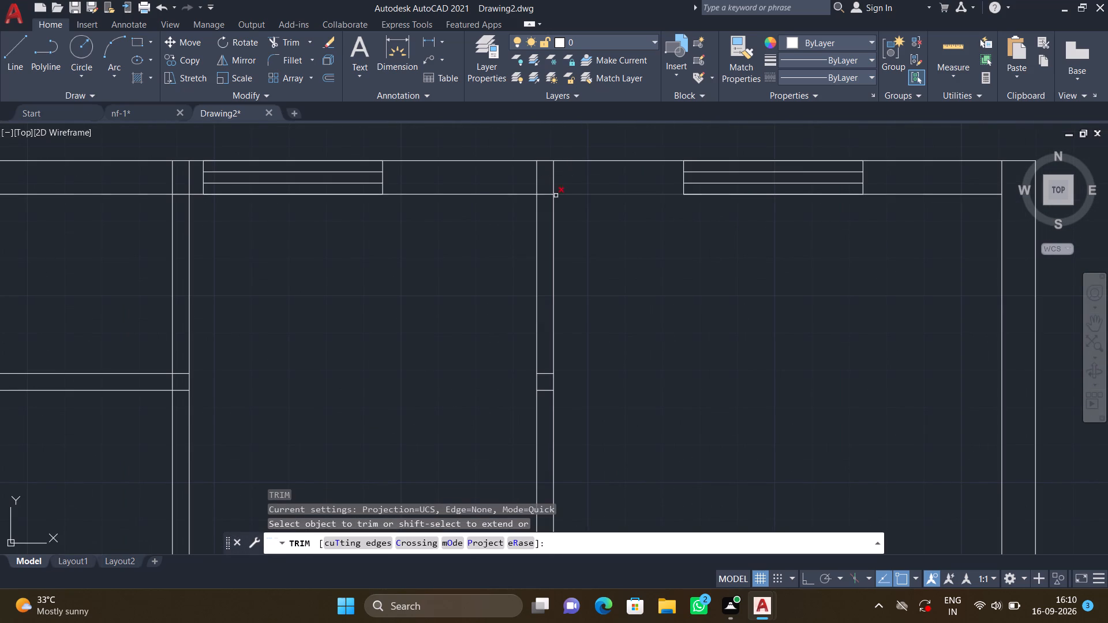
pyautogui.click(521, 174)
pyautogui.click(582, 171)
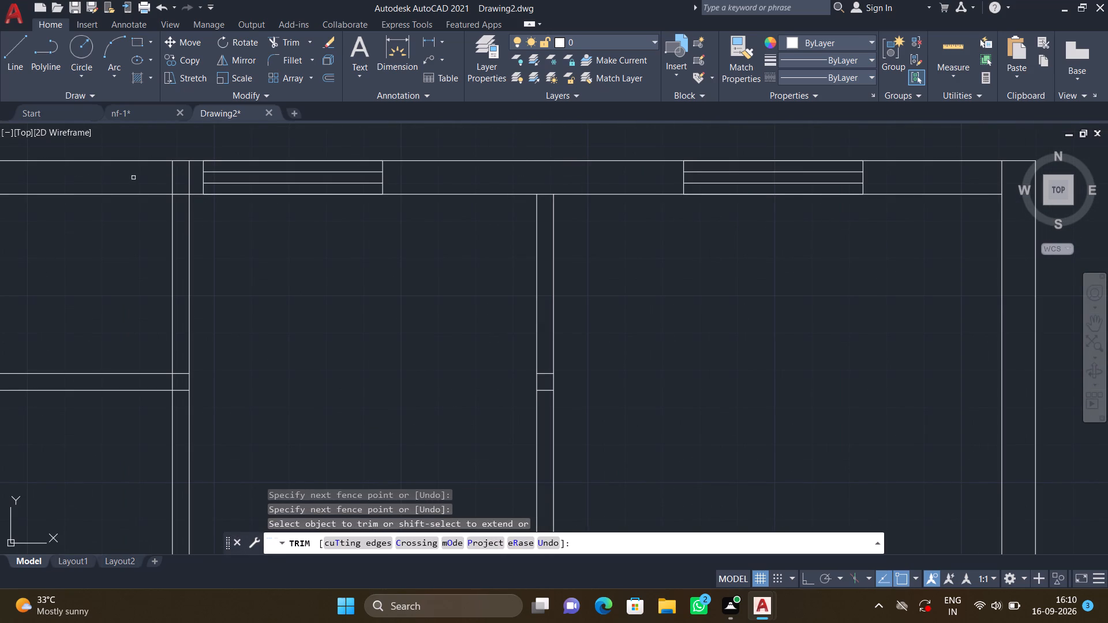
pyautogui.click(154, 173)
pyautogui.click(190, 179)
pyautogui.press('Return')
# With Ortho on, rotate the original 4' window symbol 90° about its upper-left corner so it stands vertical.
pyautogui.scroll(-3, 224, 181)
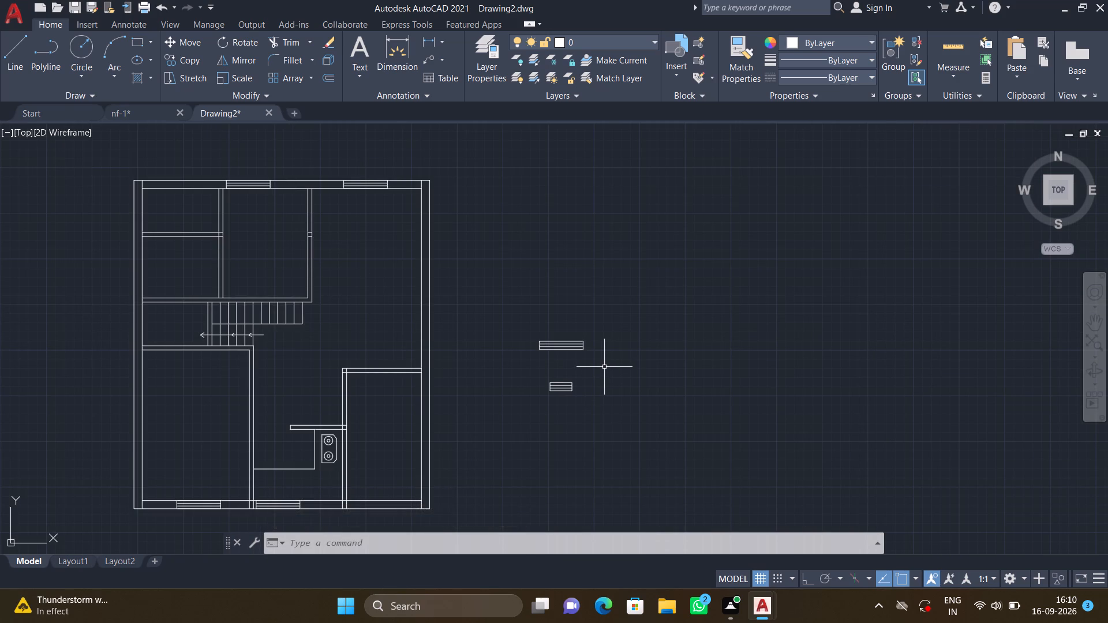
pyautogui.press('F8')
pyautogui.write('ro')
pyautogui.press('Return')
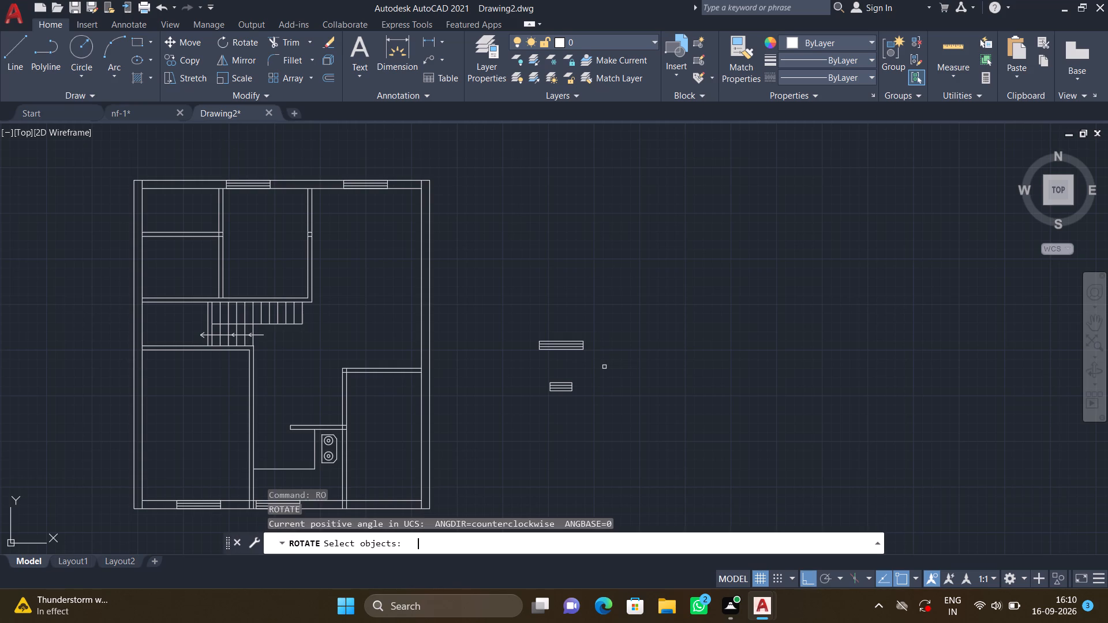
pyautogui.click(597, 366)
pyautogui.click(497, 307)
pyautogui.press('Return')
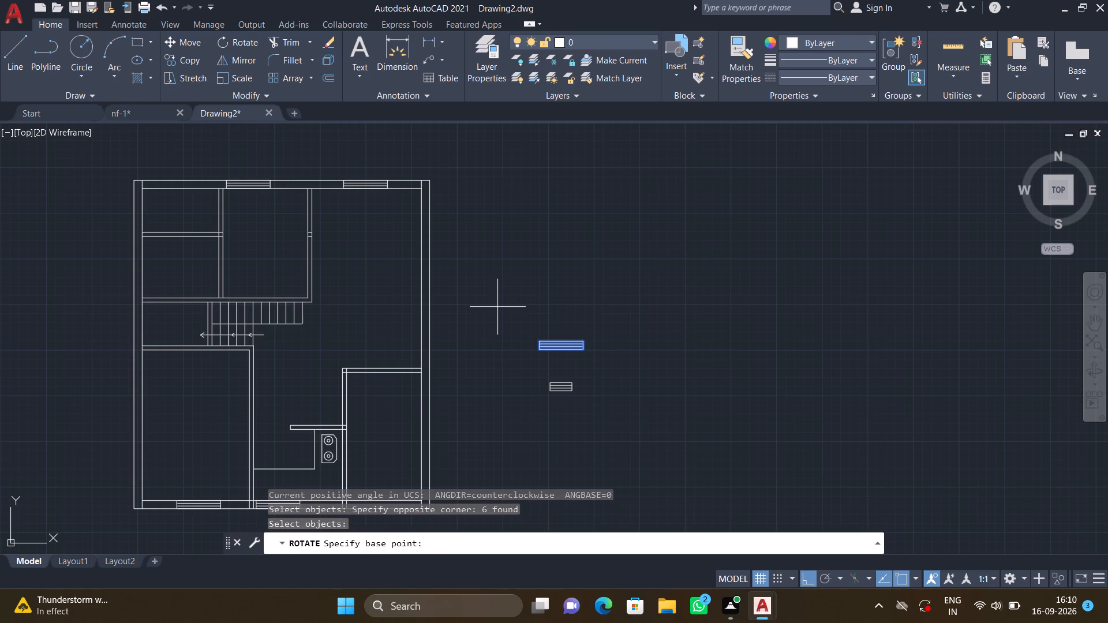
pyautogui.click(539, 337)
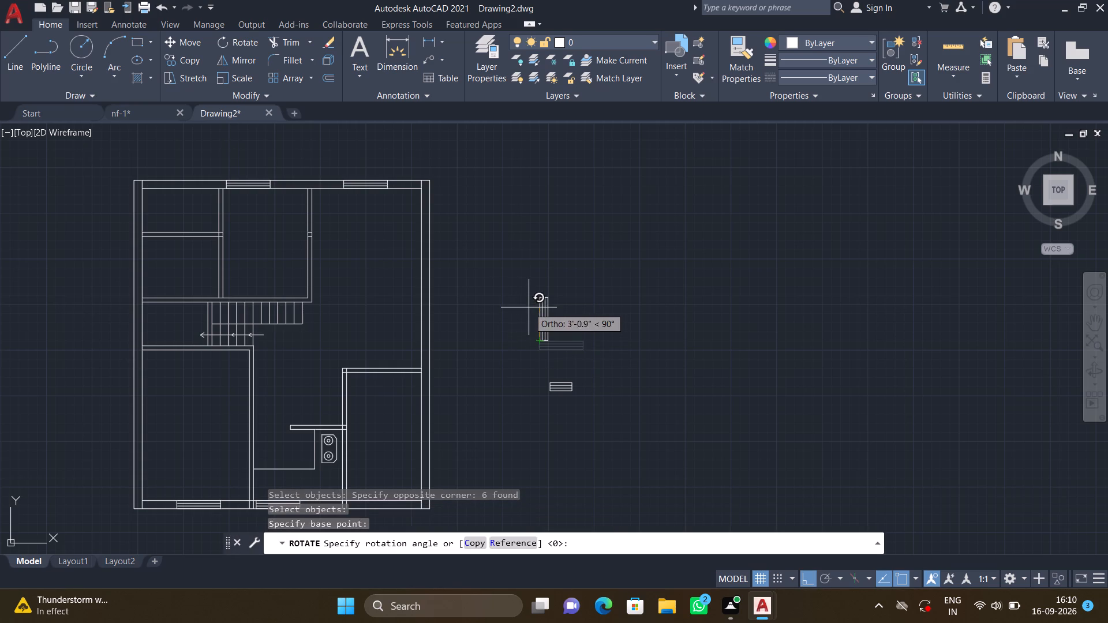
pyautogui.click(529, 307)
# Rotate the 2' window symbol 90° about its upper-left corner so it stands vertical.
pyautogui.write('ro')
pyautogui.press('Return')
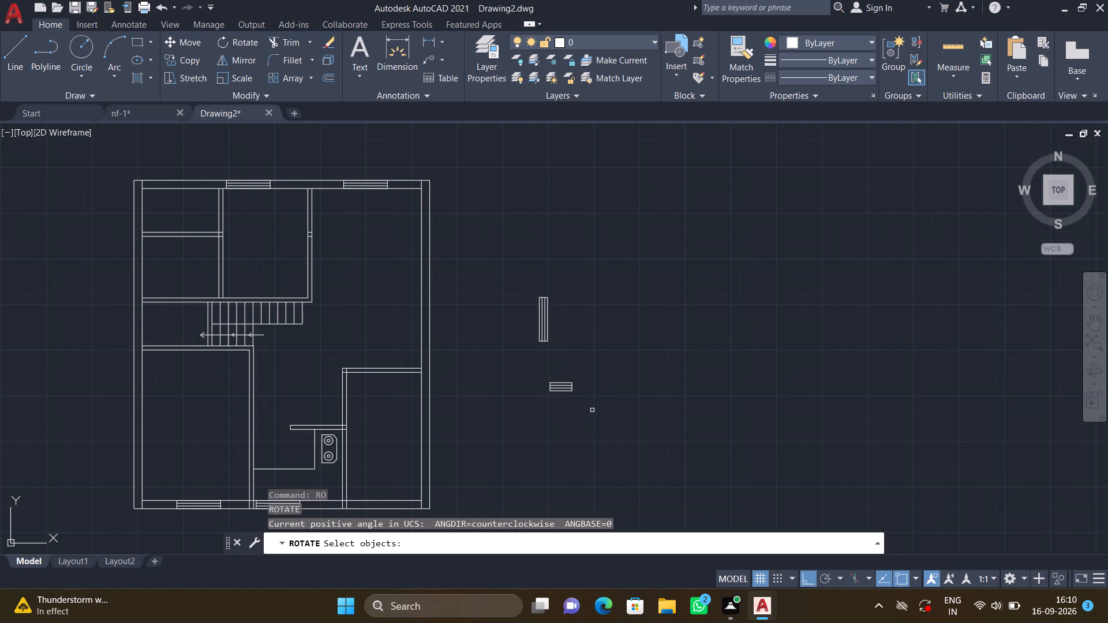
pyautogui.click(591, 410)
pyautogui.click(525, 367)
pyautogui.press('Return')
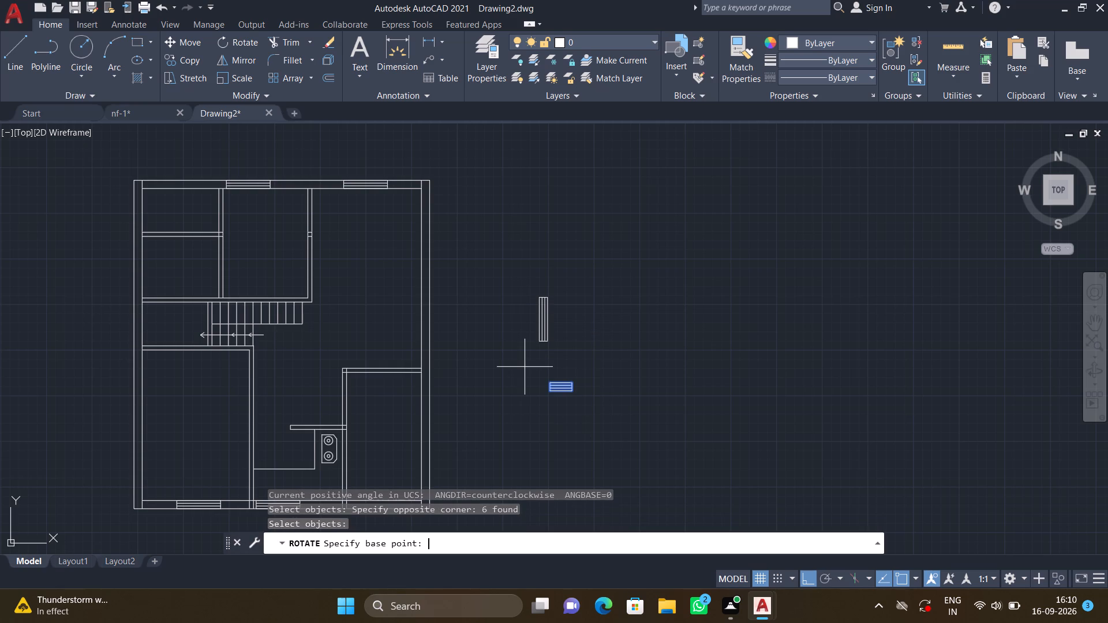
pyautogui.click(552, 381)
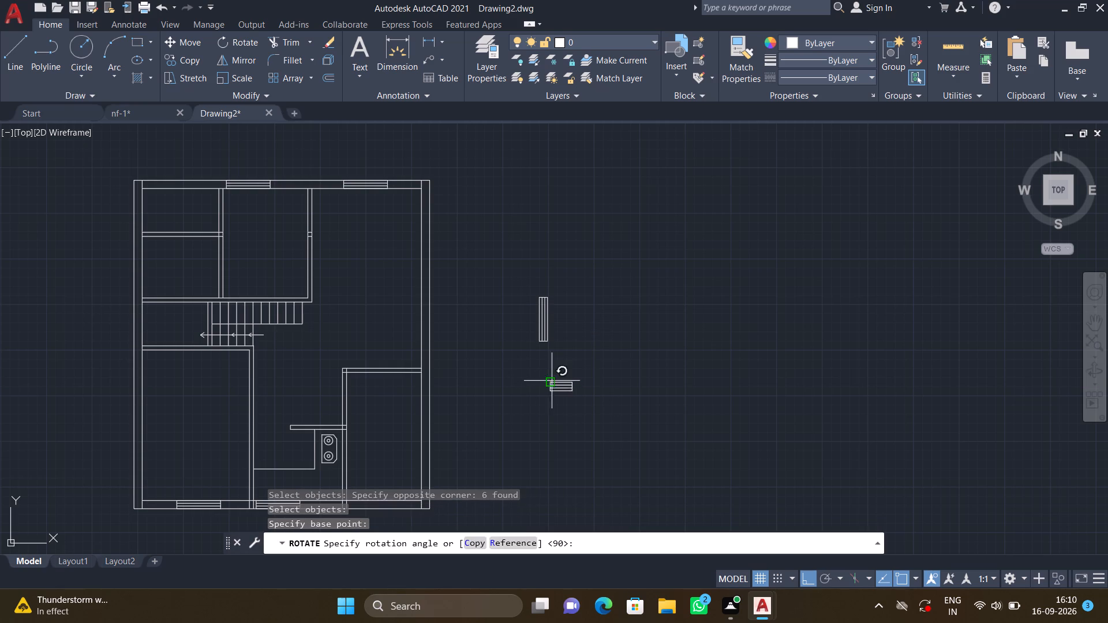
pyautogui.click(548, 368)
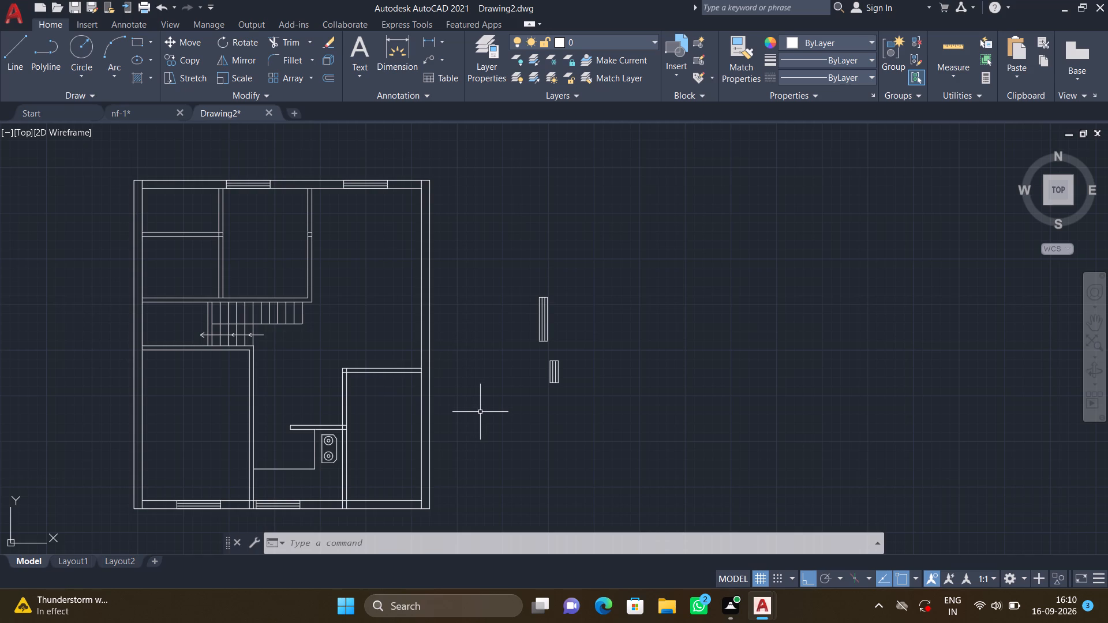
# With Ortho off, copy the vertical 4' window by its upper-left corner into the east outer wall near the northeast corner.
pyautogui.write('co')
pyautogui.press('Return')
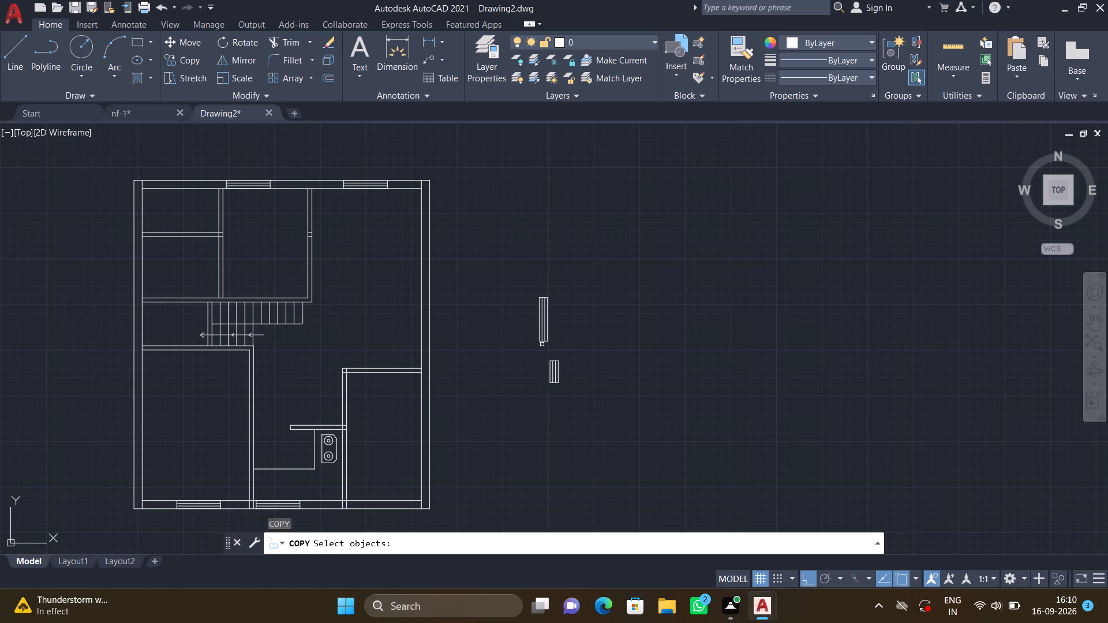
pyautogui.moveTo(563, 346); pyautogui.dragTo(558, 341)
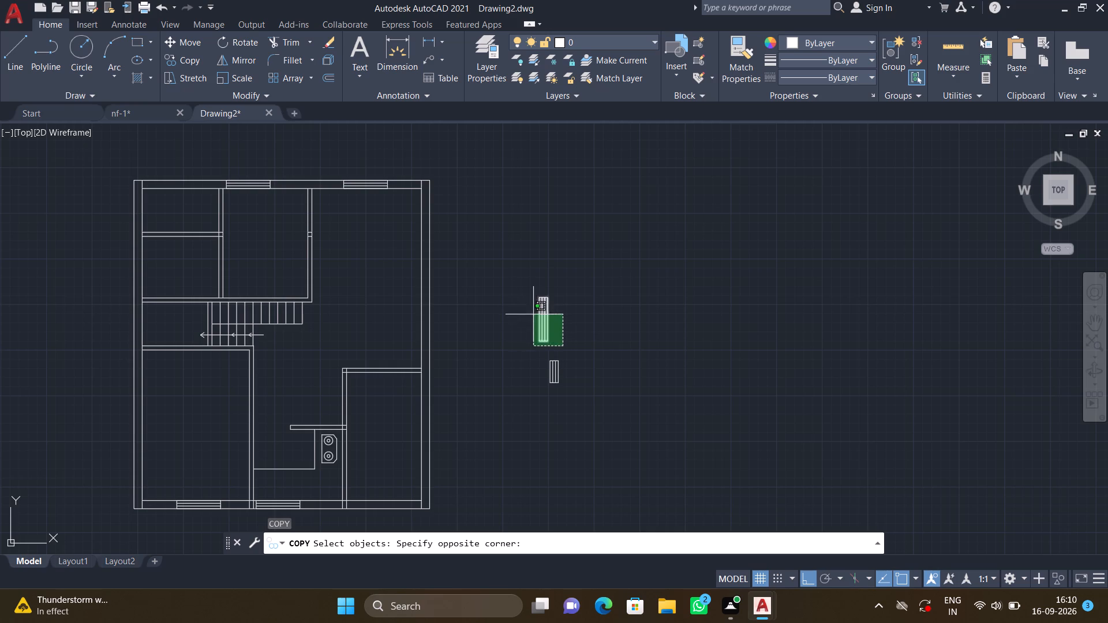
pyautogui.click(520, 291)
pyautogui.press('Return')
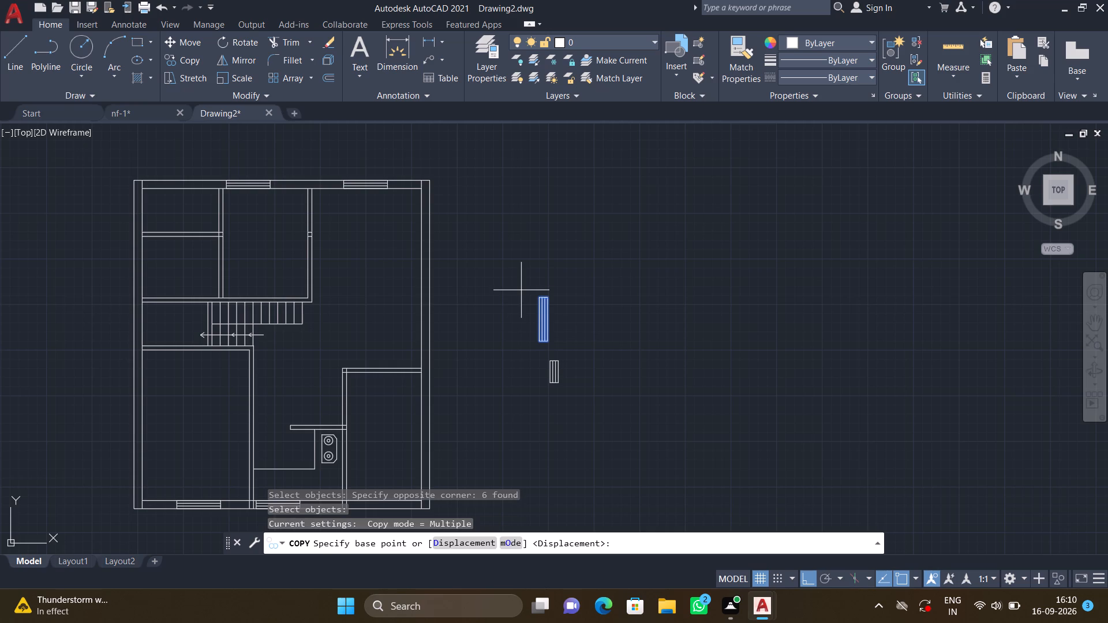
pyautogui.click(541, 298)
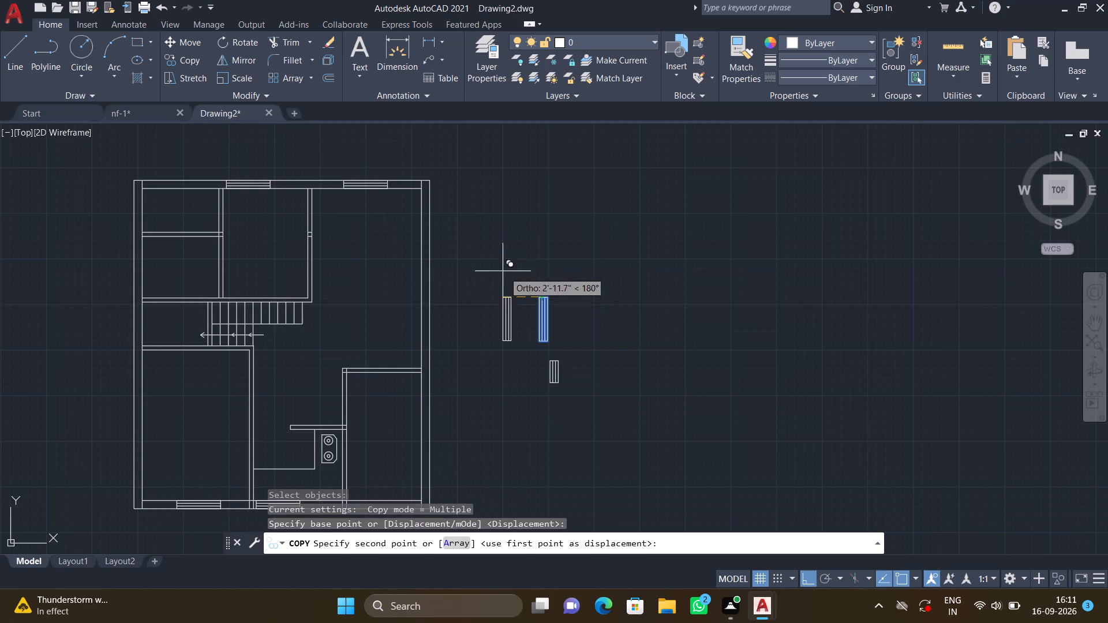
pyautogui.press('F8')
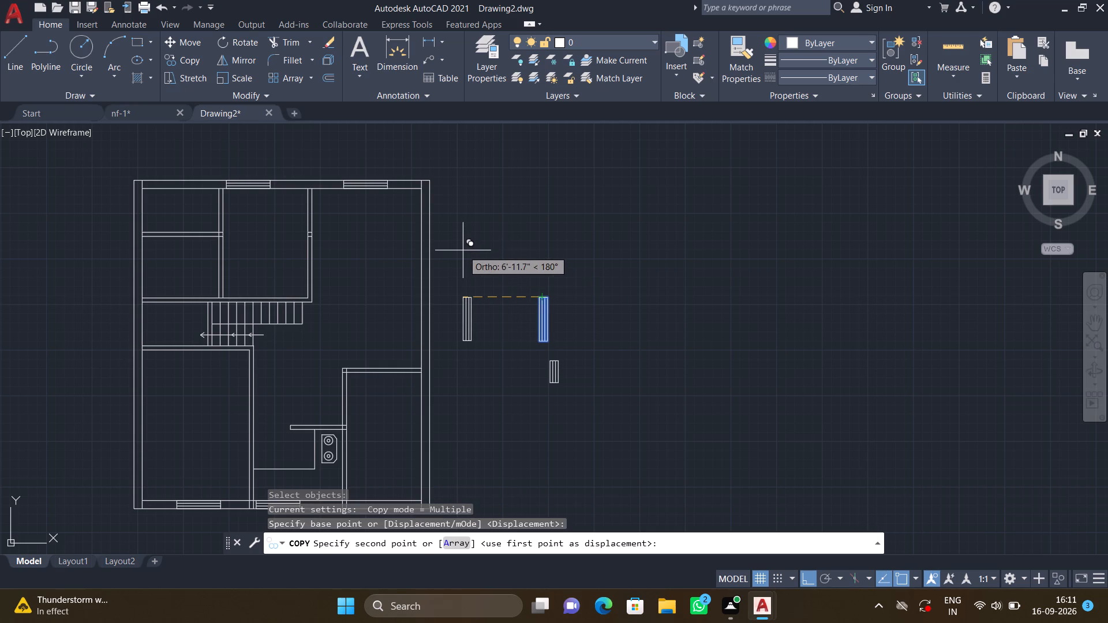
pyautogui.scroll(-1, 461, 247)
pyautogui.scroll(5, 439, 226)
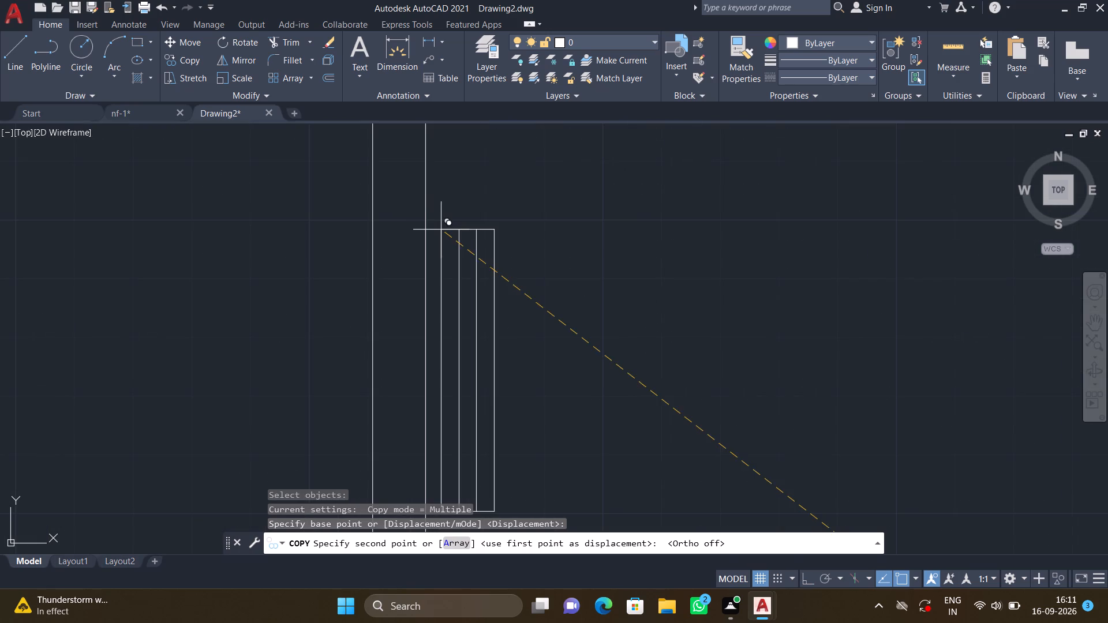
pyautogui.scroll(-2, 454, 234)
pyautogui.moveTo(454, 234); pyautogui.dragTo(508, 342, button='middle')
pyautogui.scroll(4, 481, 341)
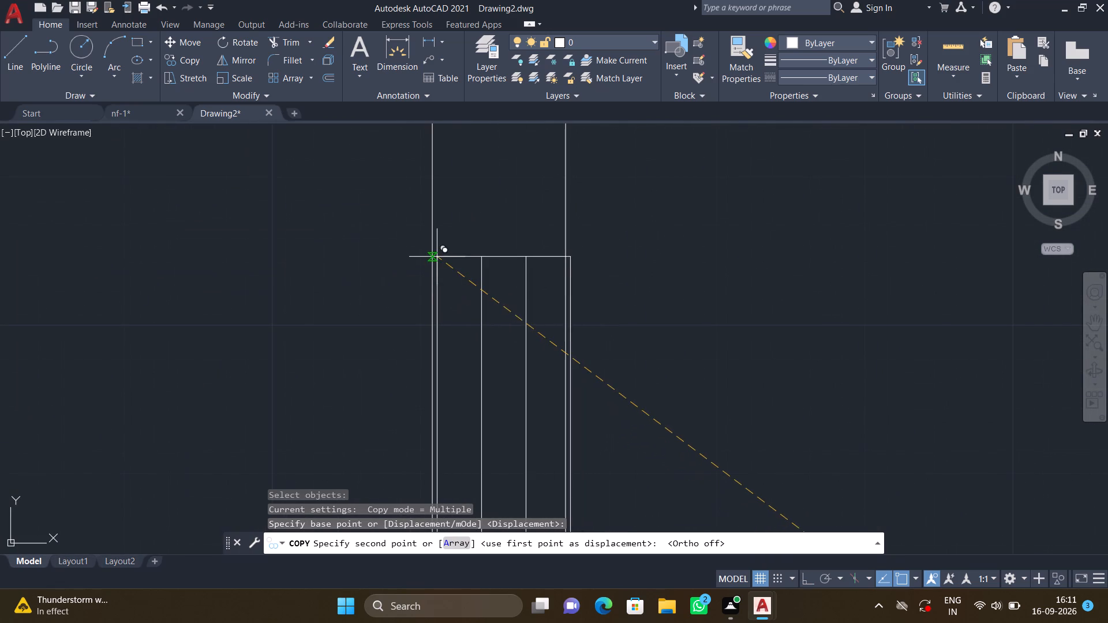
pyautogui.scroll(2, 443, 248)
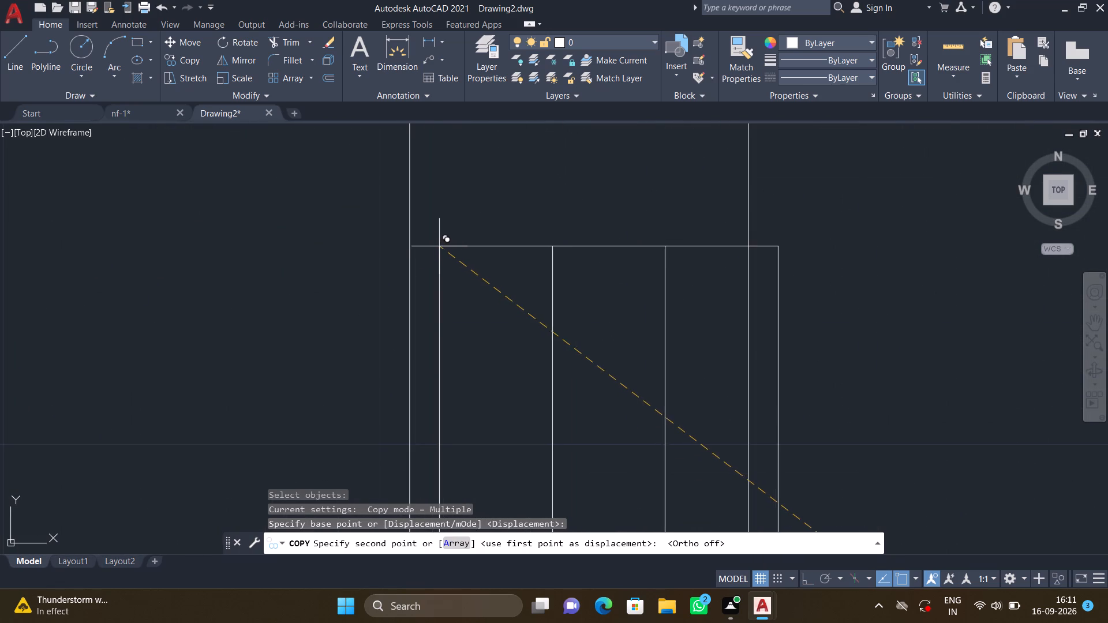
pyautogui.click(409, 189)
# Place another copy of the vertical 4' window in the east outer wall just north of the southeast room and finish copying.
pyautogui.scroll(-6, 511, 224)
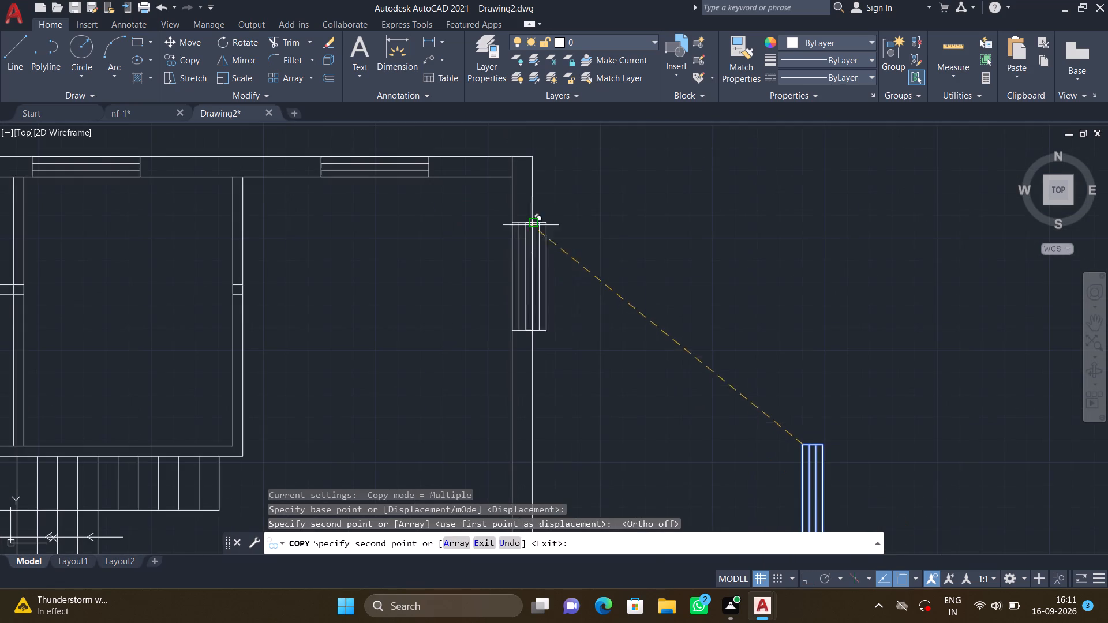
pyautogui.scroll(-1, 594, 267)
pyautogui.moveTo(602, 324); pyautogui.dragTo(557, 207, button='middle')
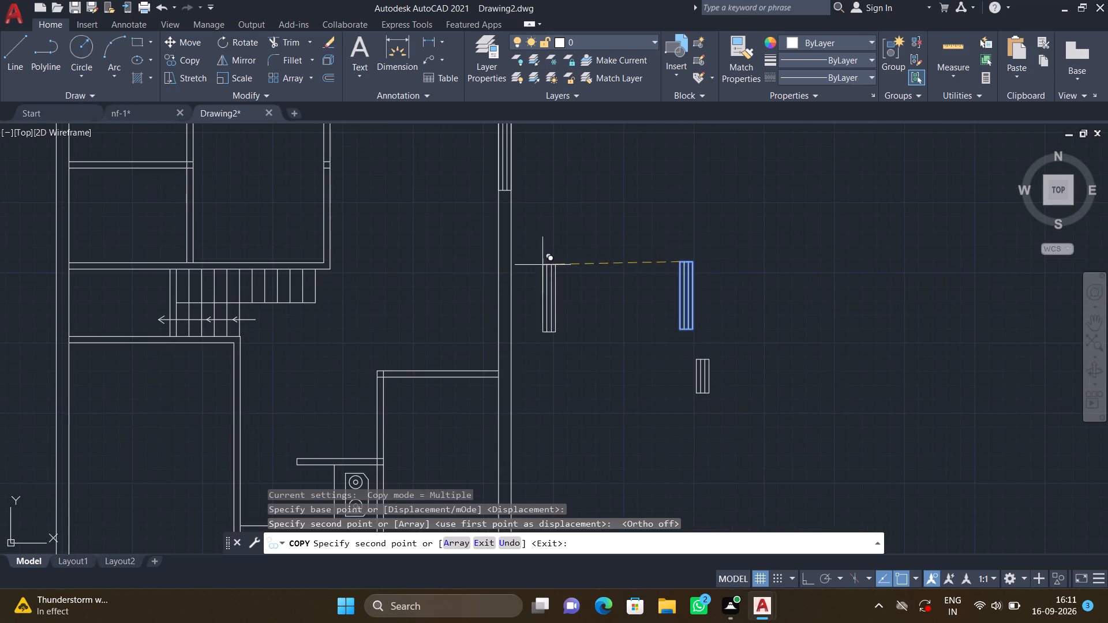
pyautogui.scroll(2, 517, 327)
pyautogui.scroll(4, 484, 254)
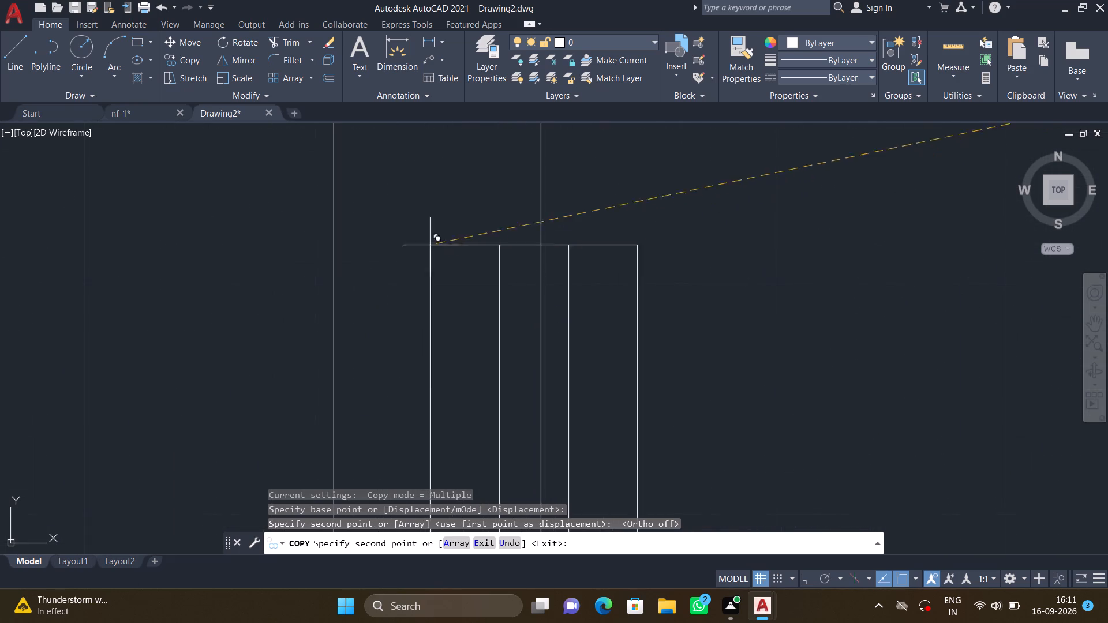
pyautogui.click(335, 162)
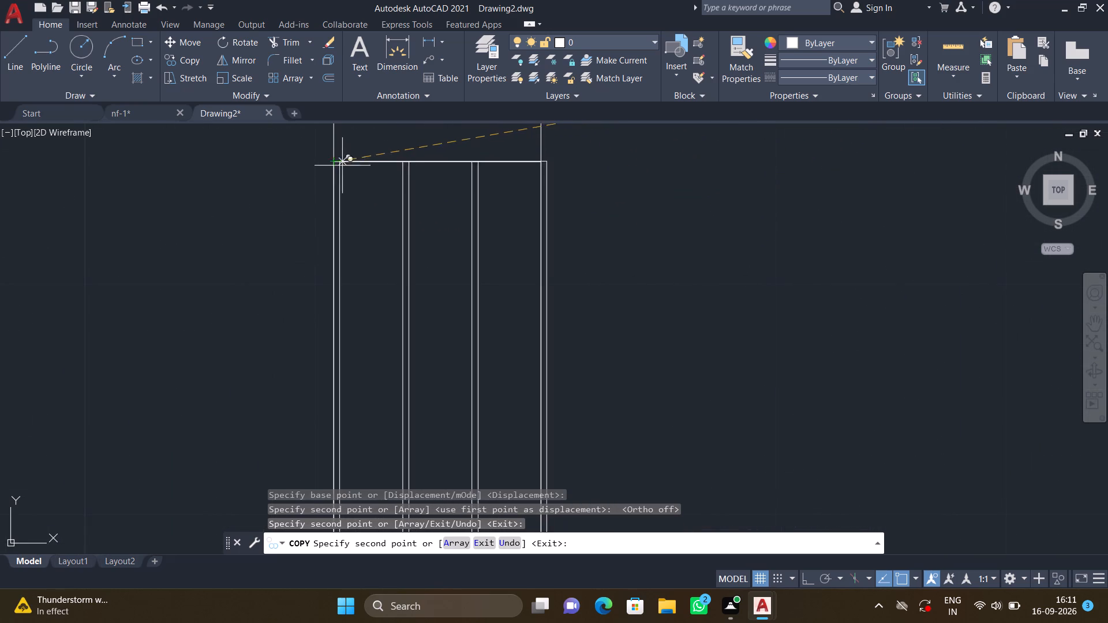
pyautogui.scroll(-6, 462, 172)
pyautogui.scroll(-1, 533, 200)
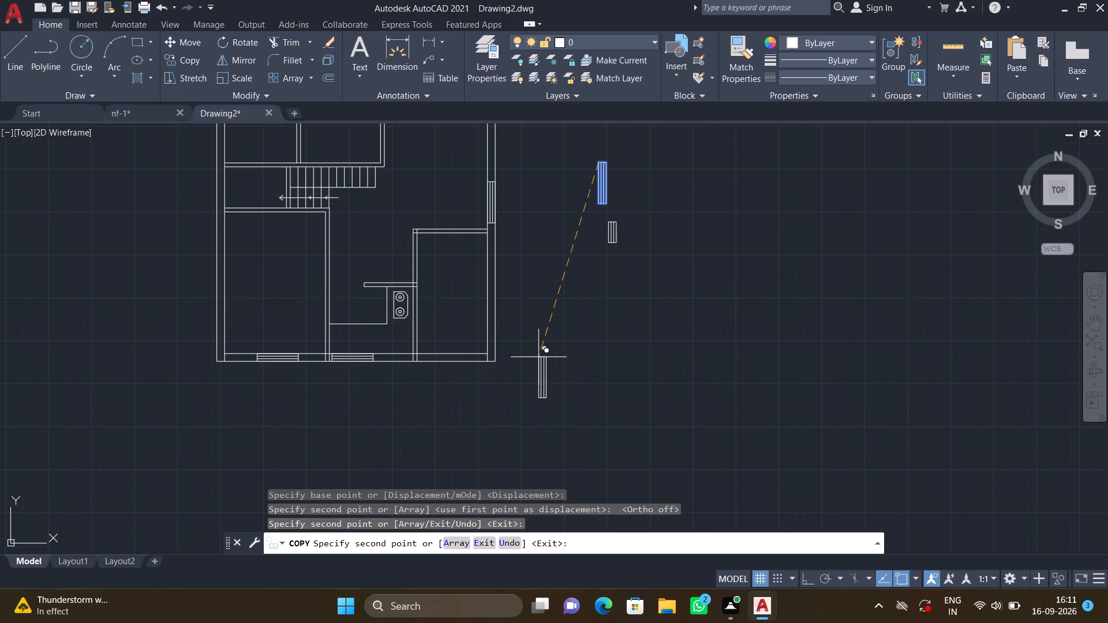
pyautogui.press('Return')
pyautogui.press('\\')
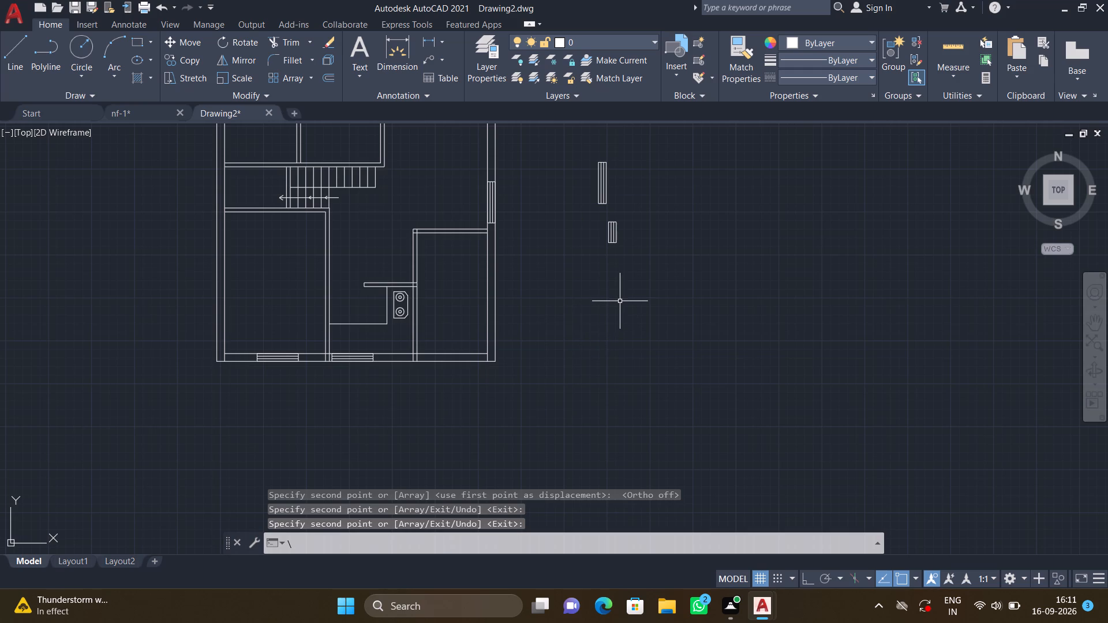
# Copy the vertical 2' window symbol by its upper-left corner into the west outer wall beside the staircase.
pyautogui.write('co')
pyautogui.press('Return')
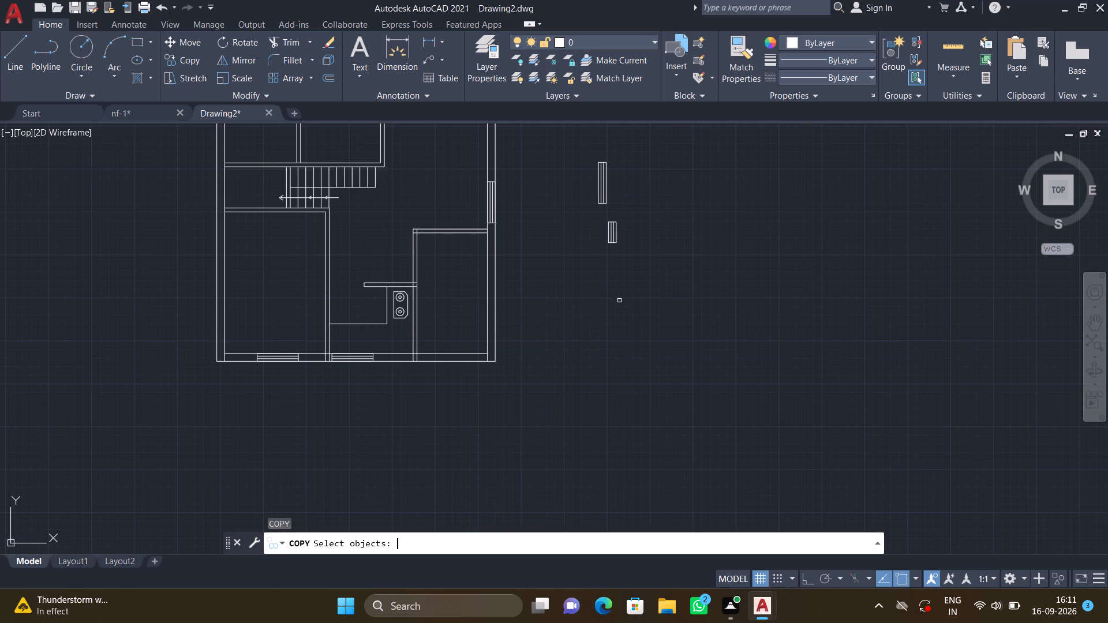
pyautogui.click(635, 258)
pyautogui.click(592, 208)
pyautogui.press('Return')
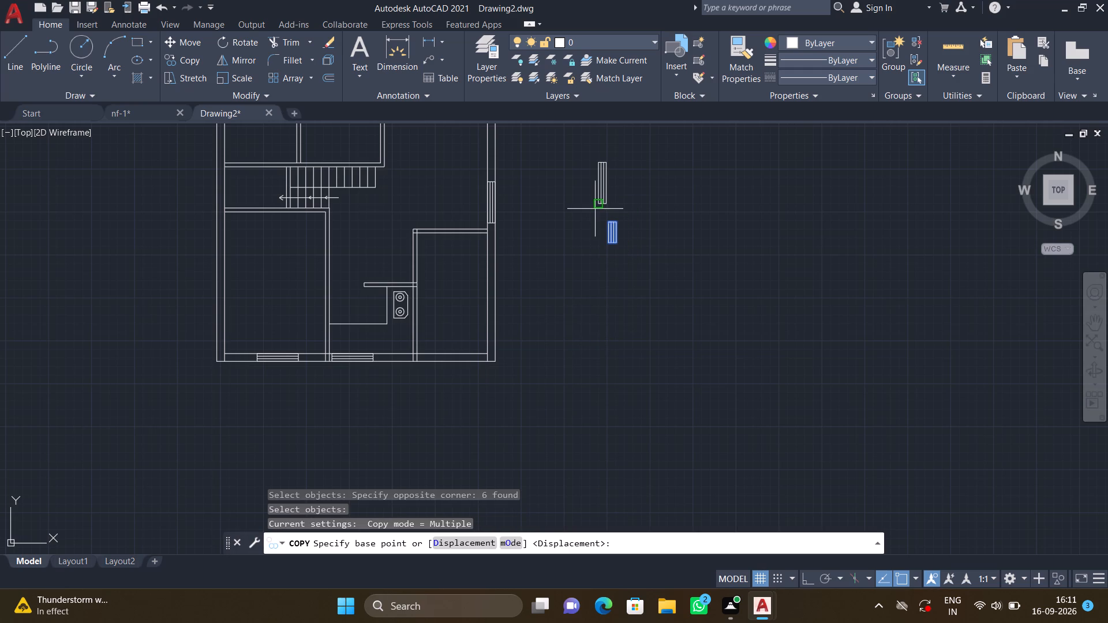
pyautogui.click(606, 220)
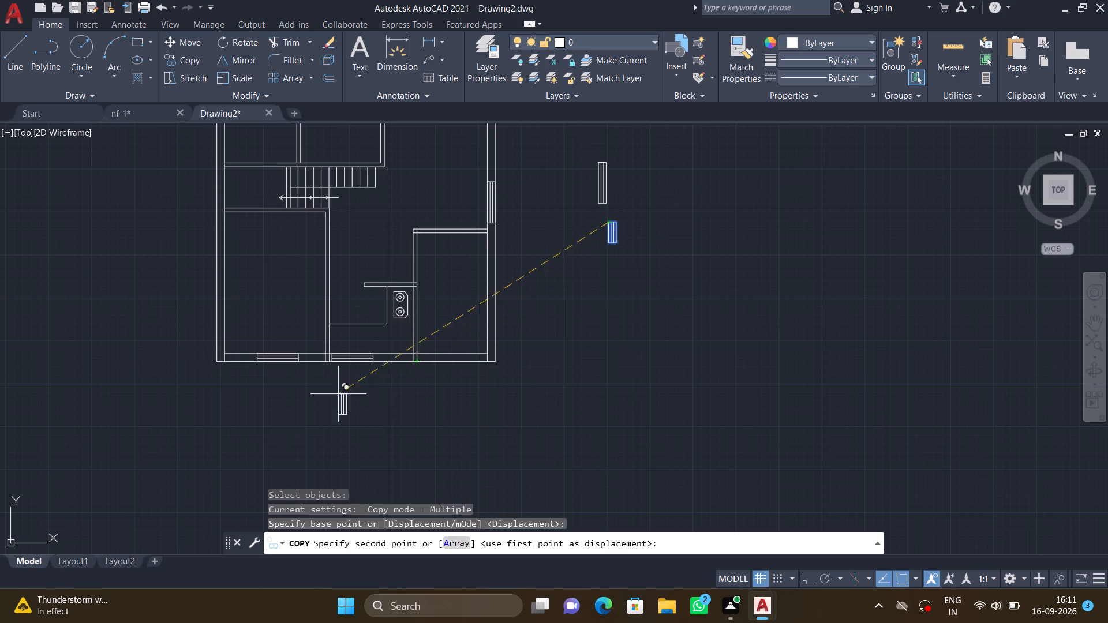
pyautogui.moveTo(291, 360); pyautogui.dragTo(332, 464, button='middle')
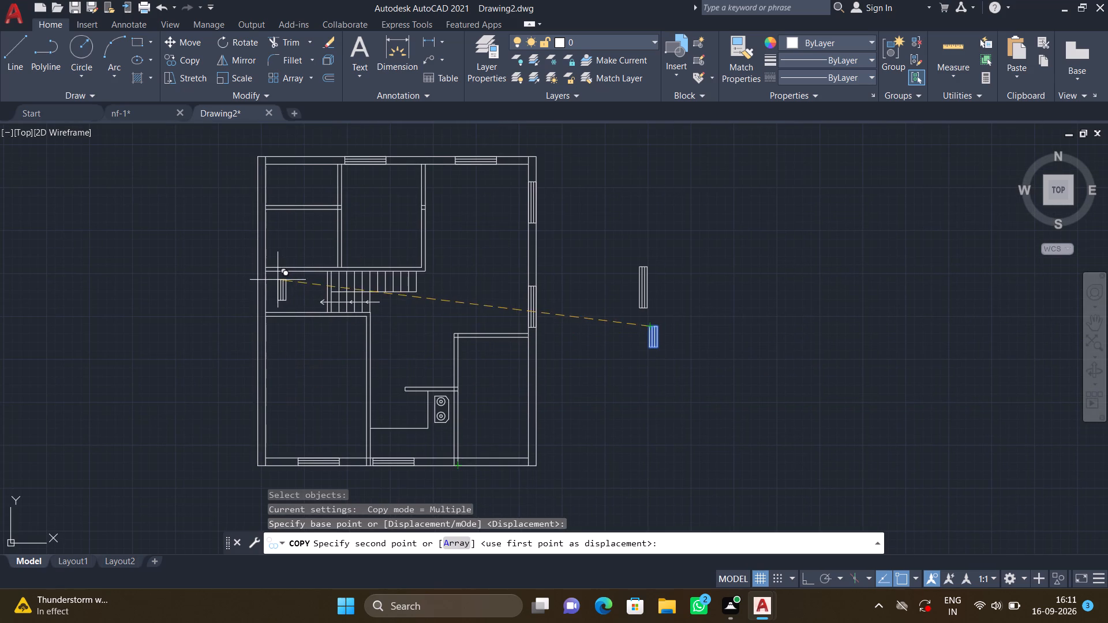
pyautogui.scroll(3, 275, 280)
pyautogui.scroll(4, 207, 296)
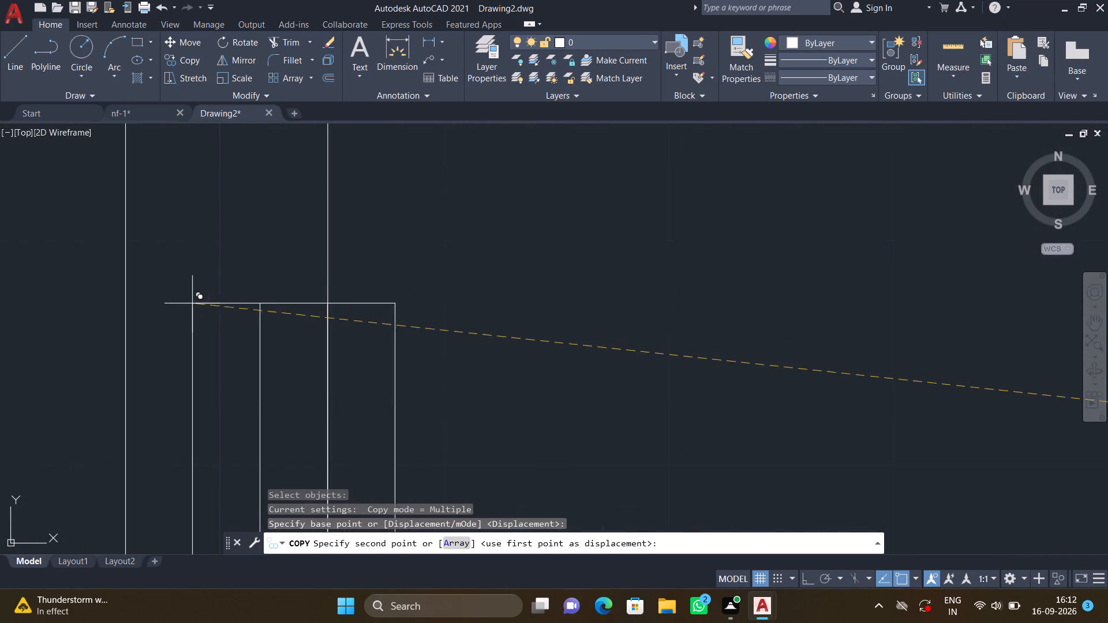
pyautogui.click(127, 247)
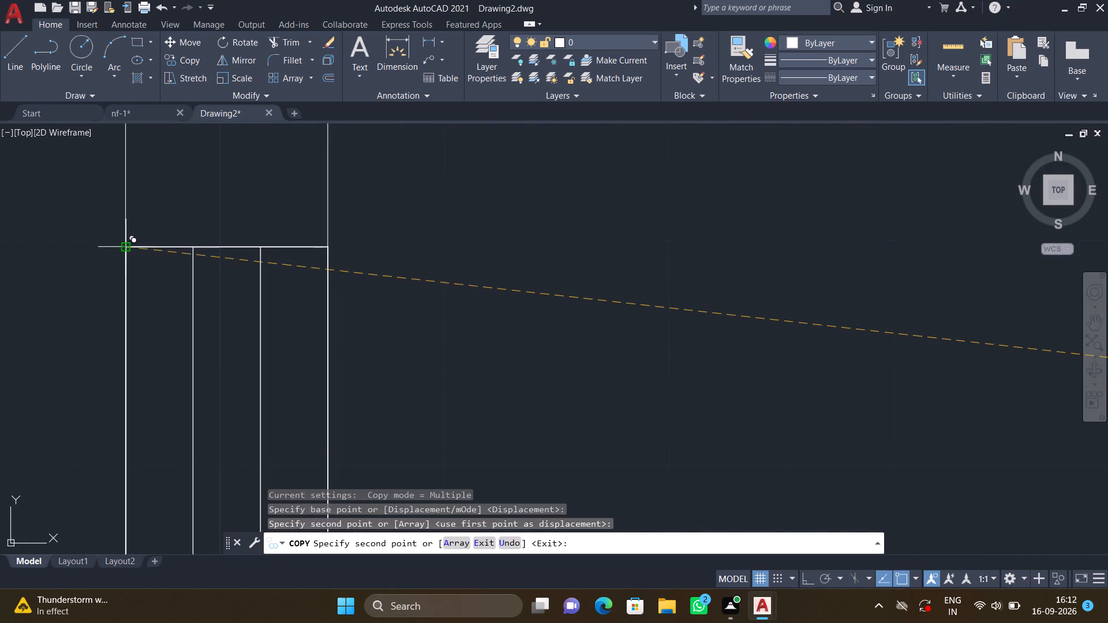
# Place another copy of the vertical 2' window in the west outer wall of the northwest room and end copying.
pyautogui.scroll(-5, 183, 237)
pyautogui.moveTo(274, 255); pyautogui.dragTo(322, 436, button='middle')
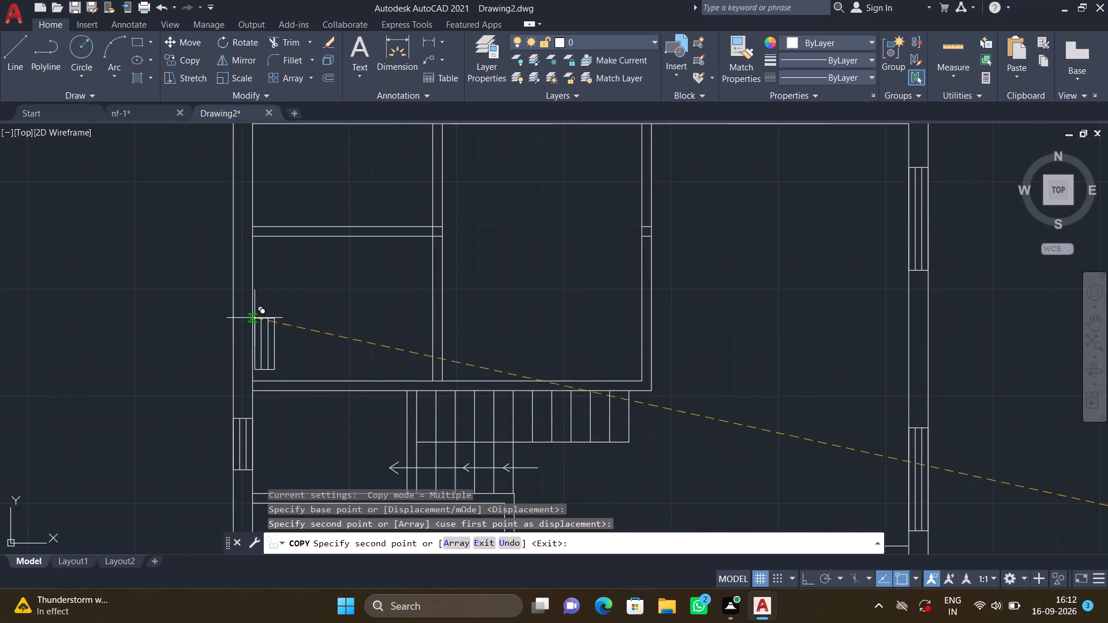
pyautogui.moveTo(253, 313); pyautogui.dragTo(253, 329, button='middle')
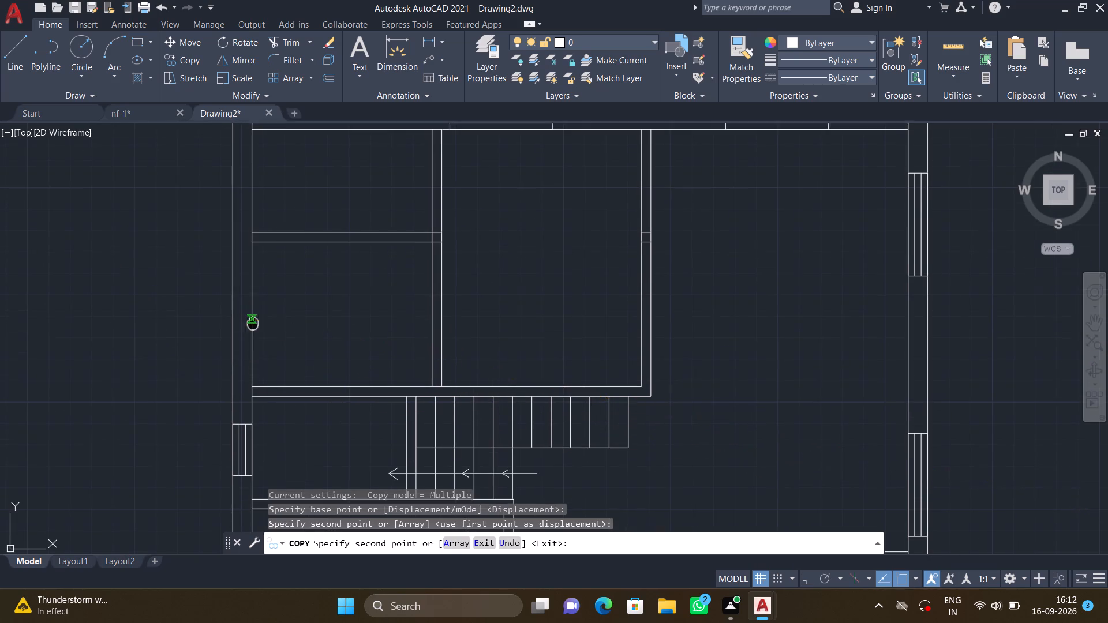
pyautogui.moveTo(253, 329); pyautogui.dragTo(256, 430, button='middle')
pyautogui.scroll(4, 244, 268)
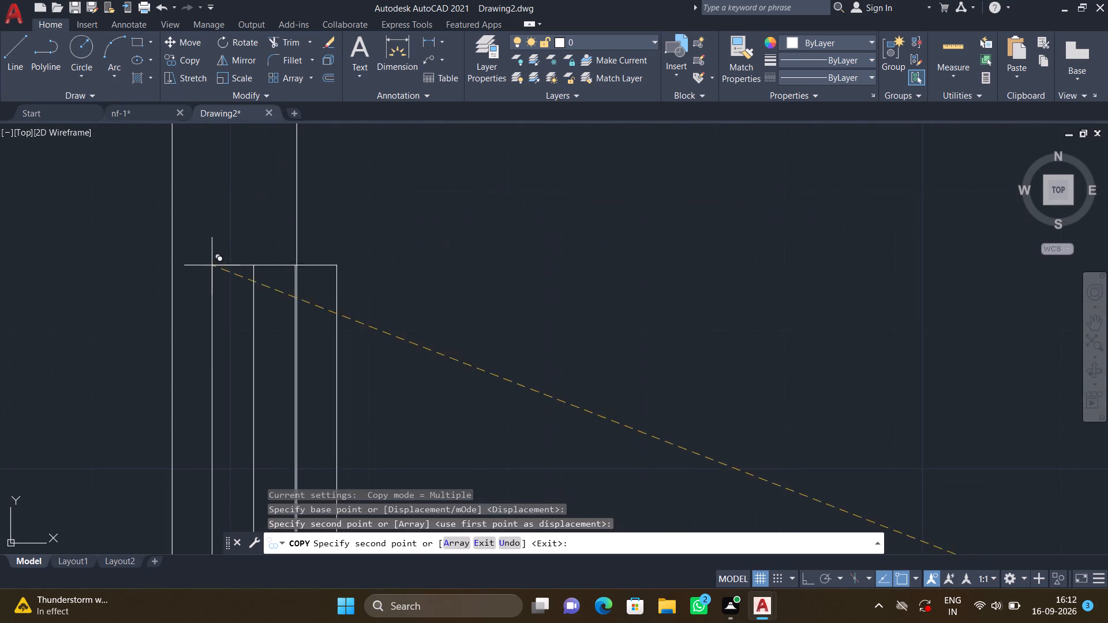
pyautogui.click(172, 207)
pyautogui.scroll(-5, 316, 223)
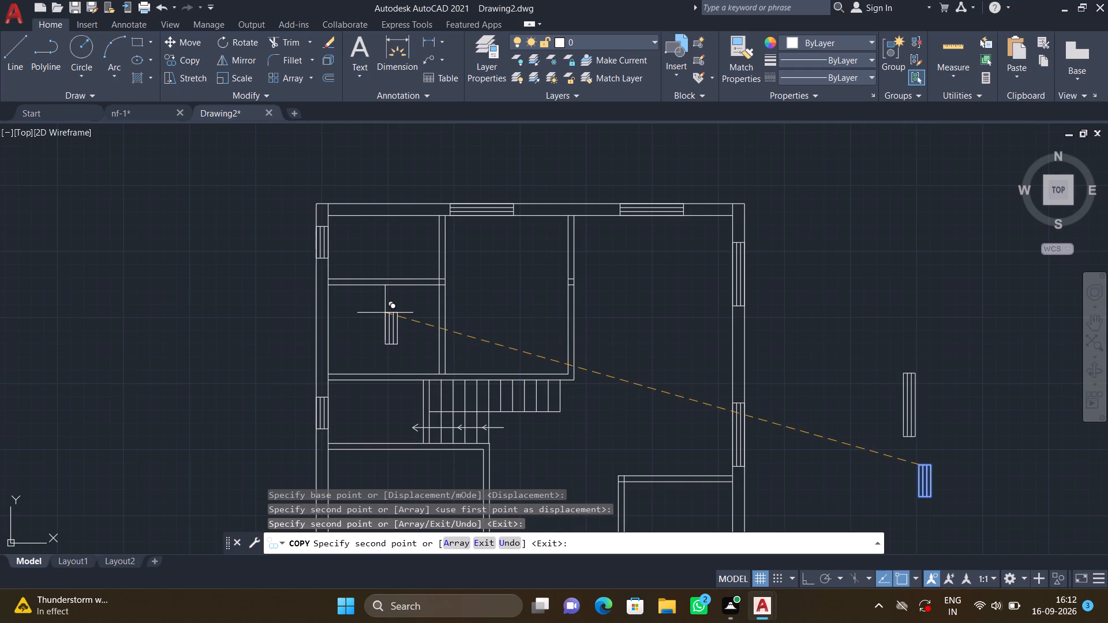
pyautogui.scroll(-2, 389, 313)
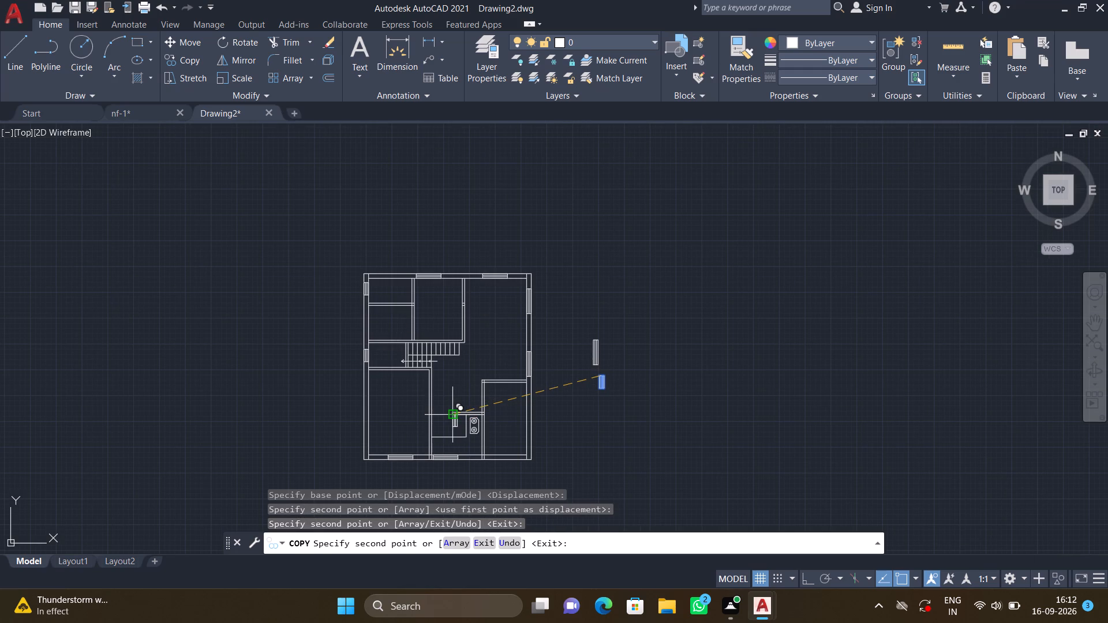
pyautogui.moveTo(435, 421); pyautogui.dragTo(434, 420, button='middle')
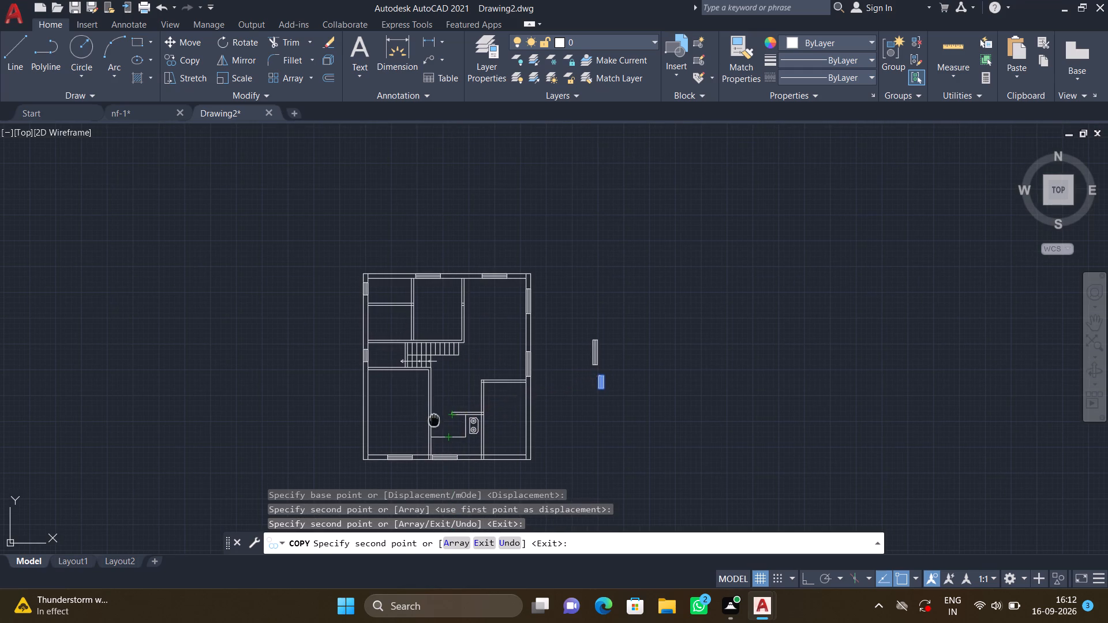
pyautogui.moveTo(434, 420); pyautogui.dragTo(365, 319, button='middle')
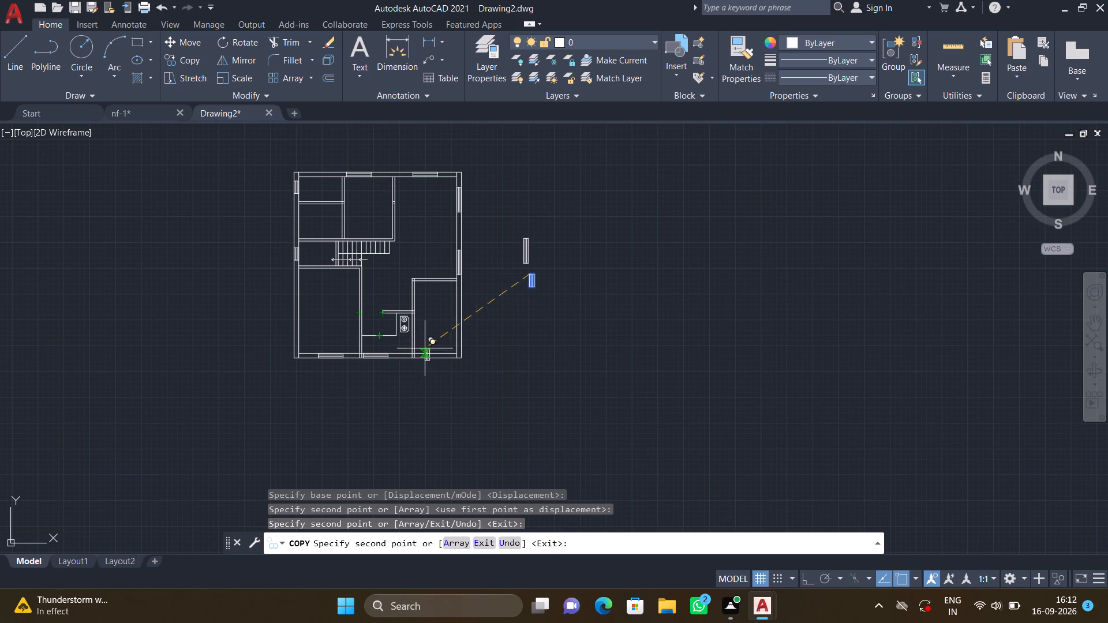
pyautogui.scroll(4, 425, 348)
pyautogui.scroll(-2, 425, 348)
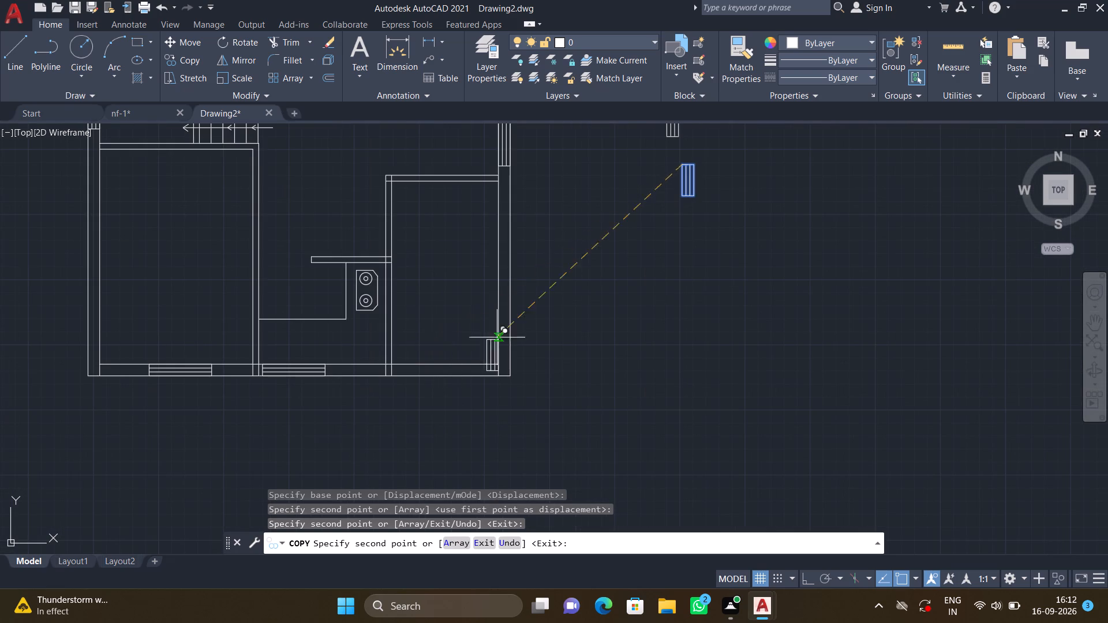
pyautogui.scroll(-1, 686, 328)
pyautogui.press('Escape')
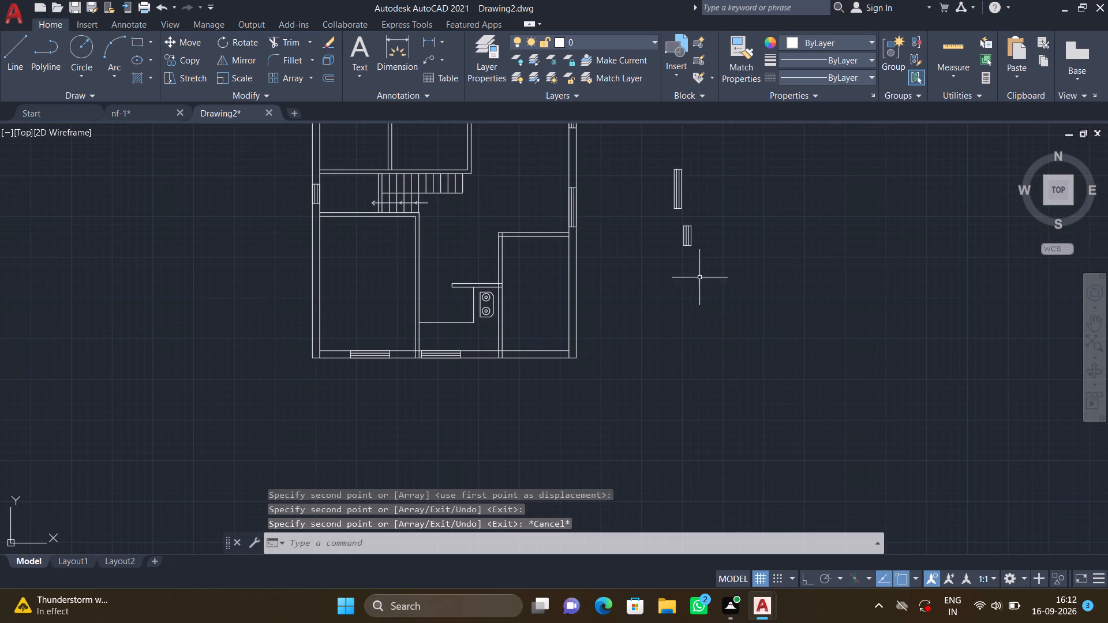
# With Ortho on, rotate the original 2' window symbol 270° about its upper-right corner so it lies horizontal.
pyautogui.press('F8')
pyautogui.write('ro')
pyautogui.press('Return')
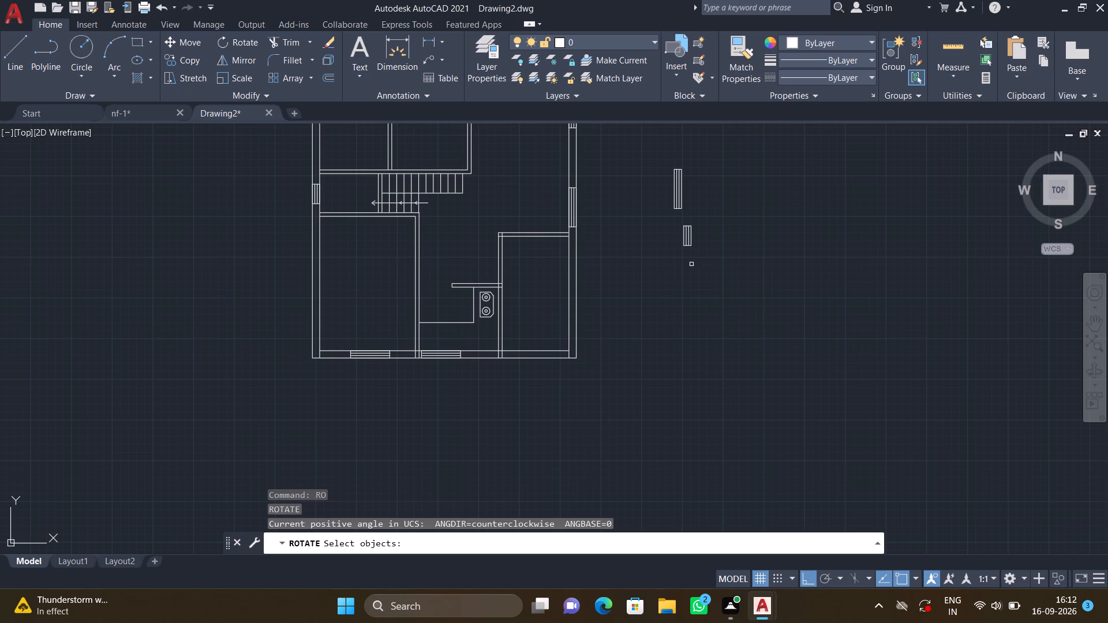
pyautogui.click(703, 258)
pyautogui.click(671, 221)
pyautogui.press('Return')
pyautogui.scroll(2, 699, 232)
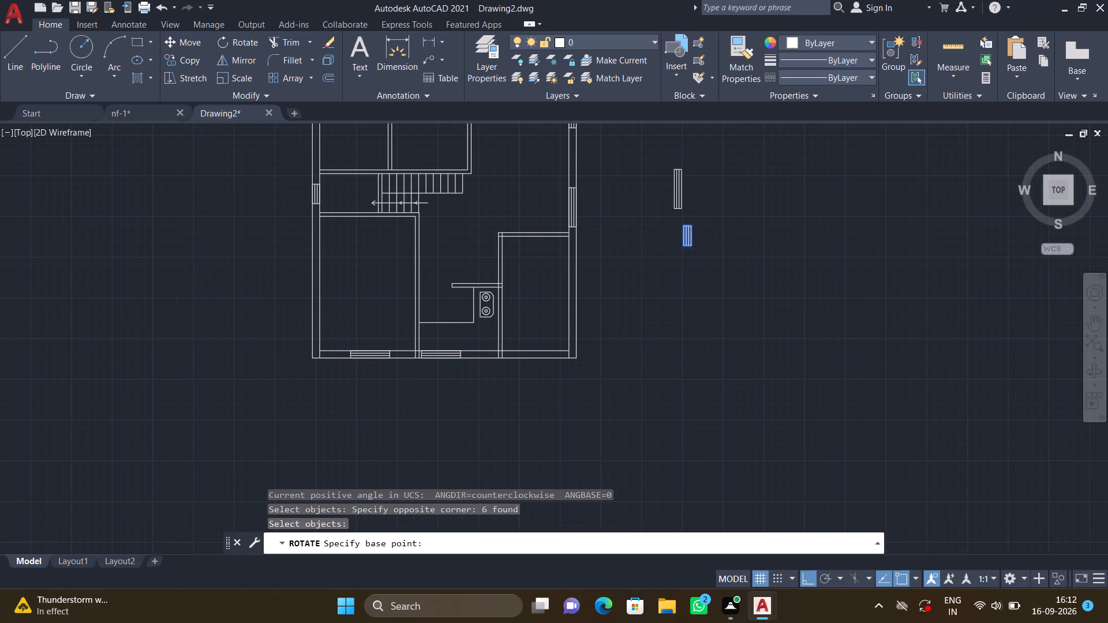
pyautogui.scroll(1, 699, 232)
pyautogui.click(658, 207)
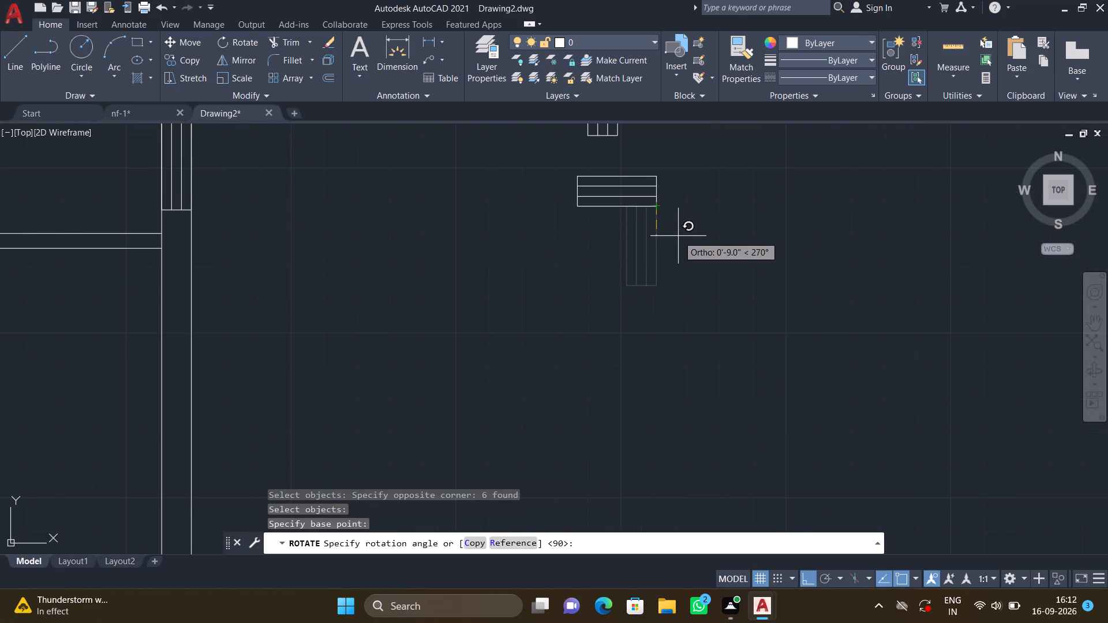
pyautogui.click(678, 234)
# With Ortho off, copy the horizontal 2' window by its upper-left corner into the south outer wall, at the kitchen's east end beside the southeast room.
pyautogui.write('co')
pyautogui.press('Return')
pyautogui.click(666, 226)
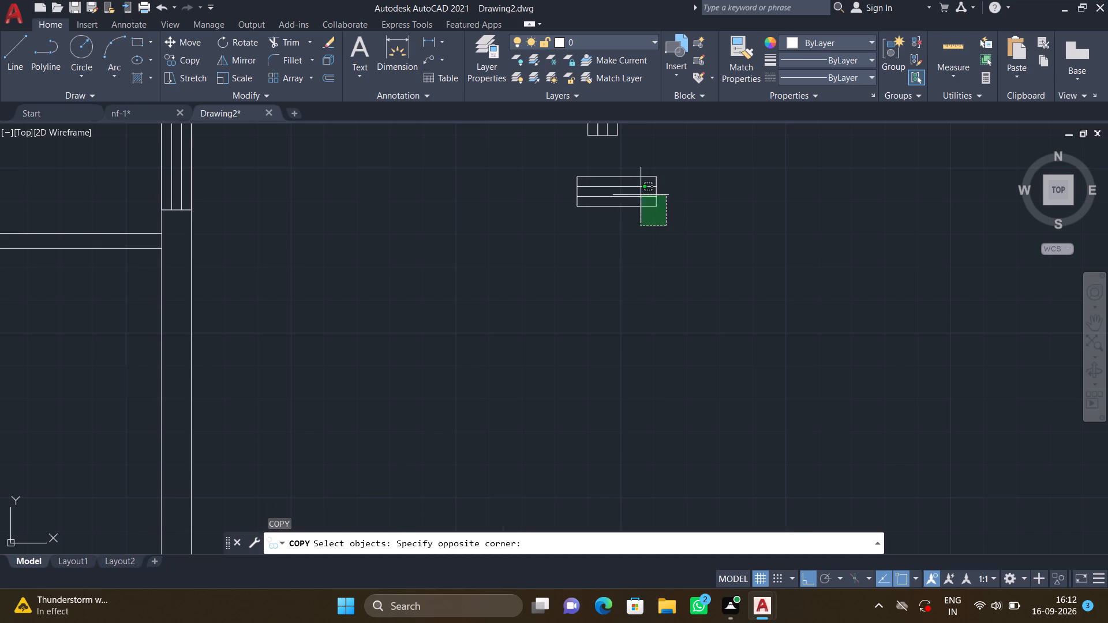
pyautogui.click(560, 166)
pyautogui.press('Return')
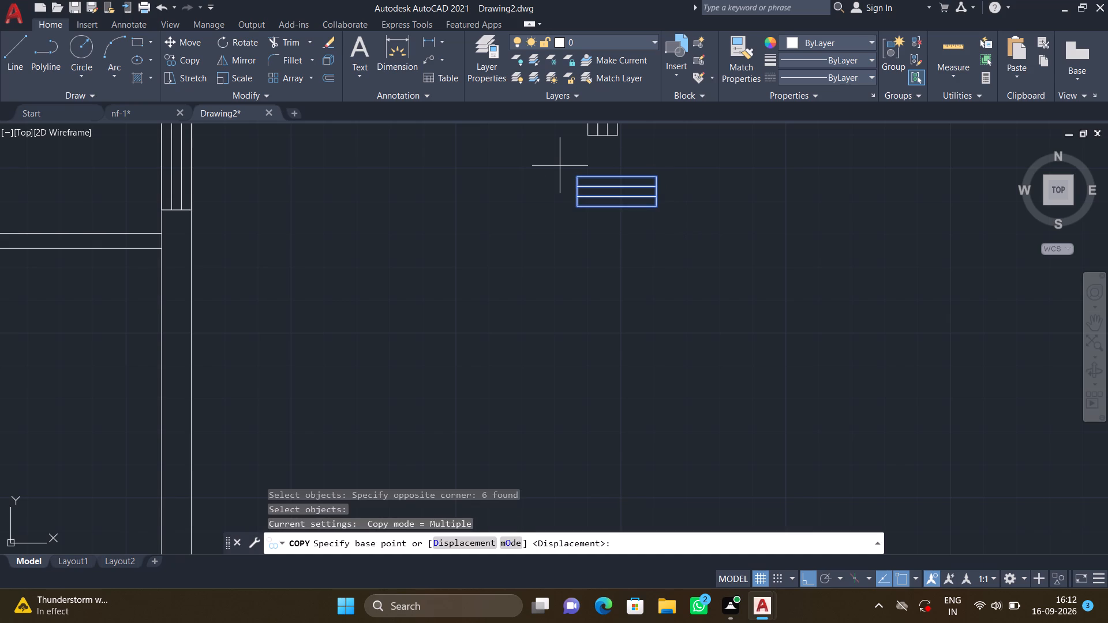
pyautogui.click(581, 177)
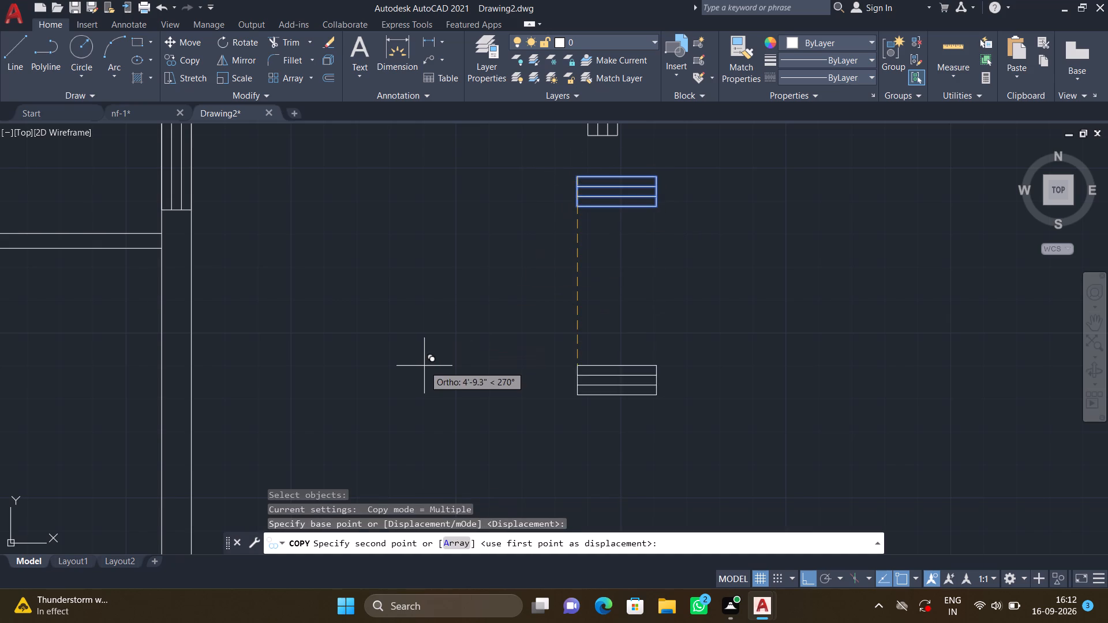
pyautogui.press('F8')
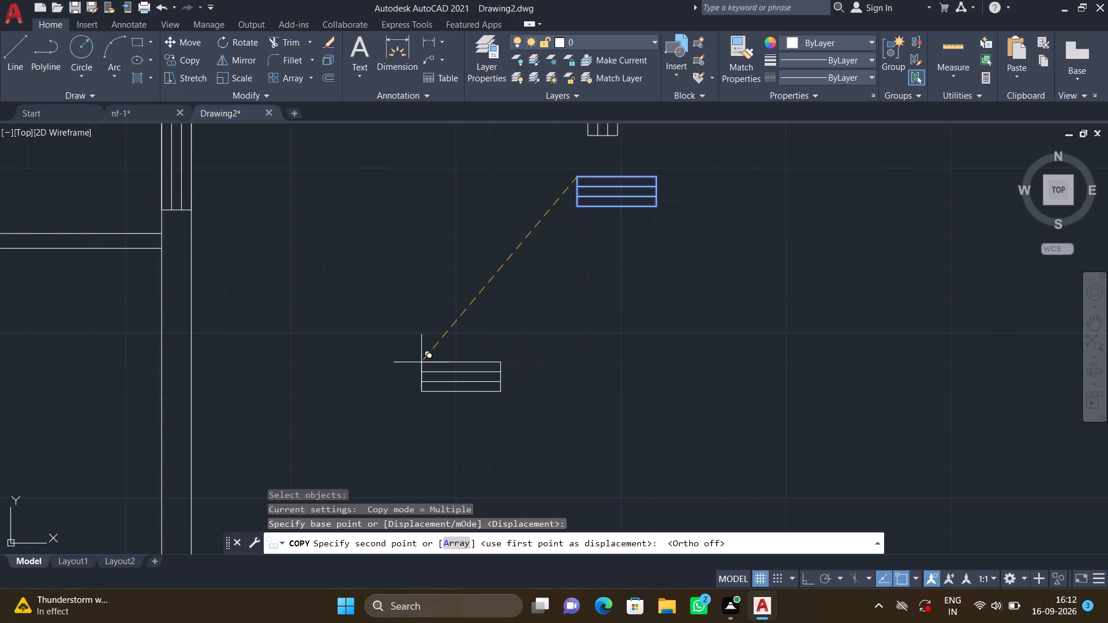
pyautogui.scroll(-2, 417, 361)
pyautogui.scroll(-1, 339, 400)
pyautogui.moveTo(339, 399); pyautogui.dragTo(378, 260, button='middle')
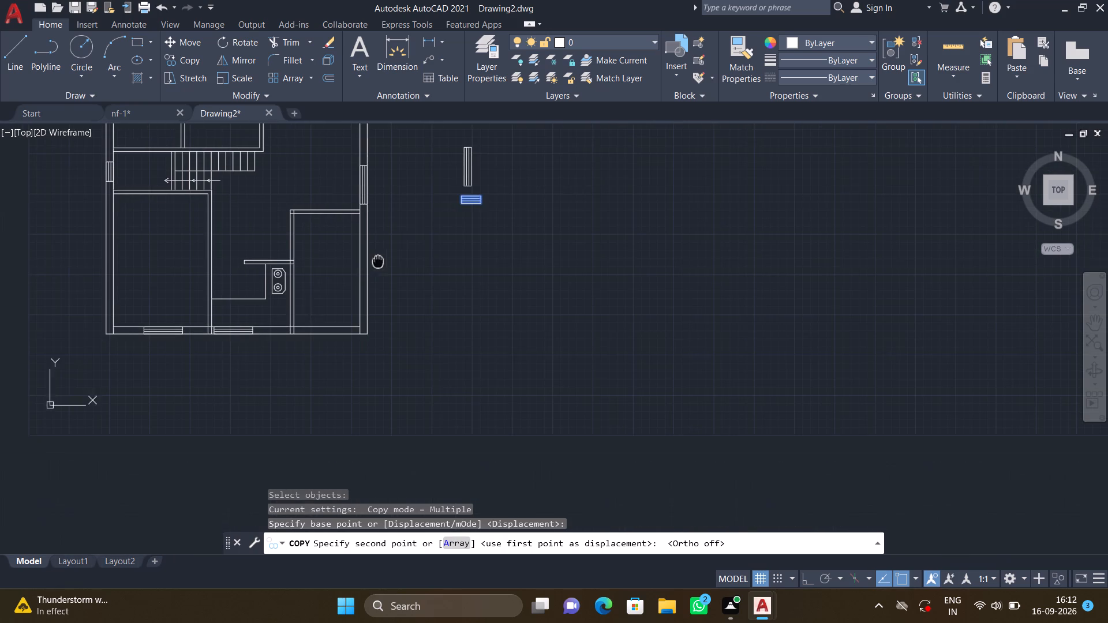
pyautogui.scroll(8, 271, 327)
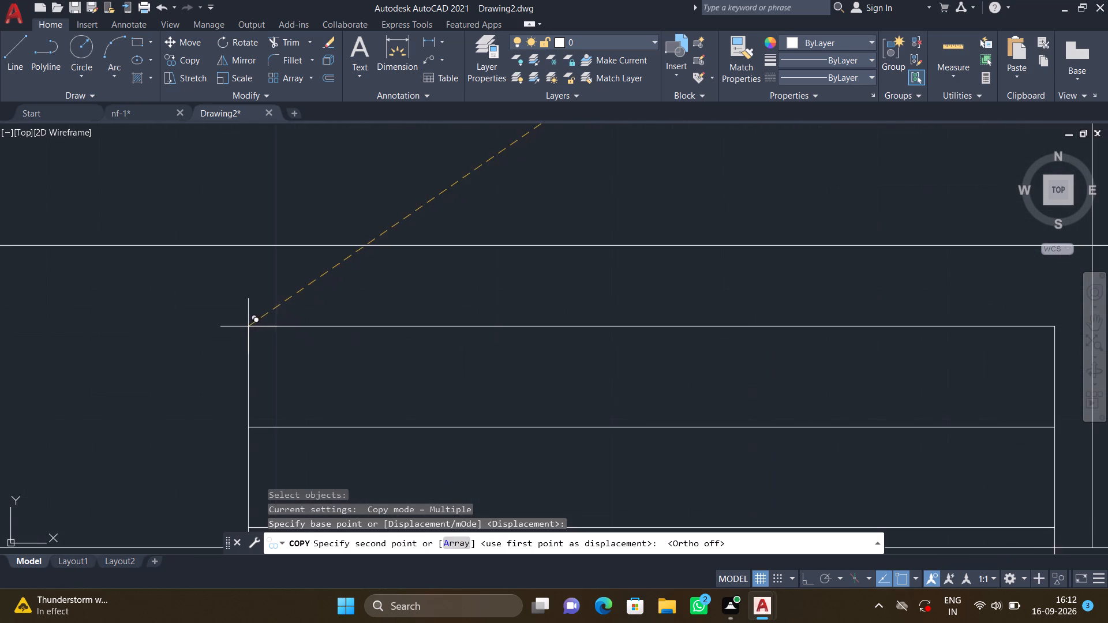
pyautogui.scroll(-1, 264, 275)
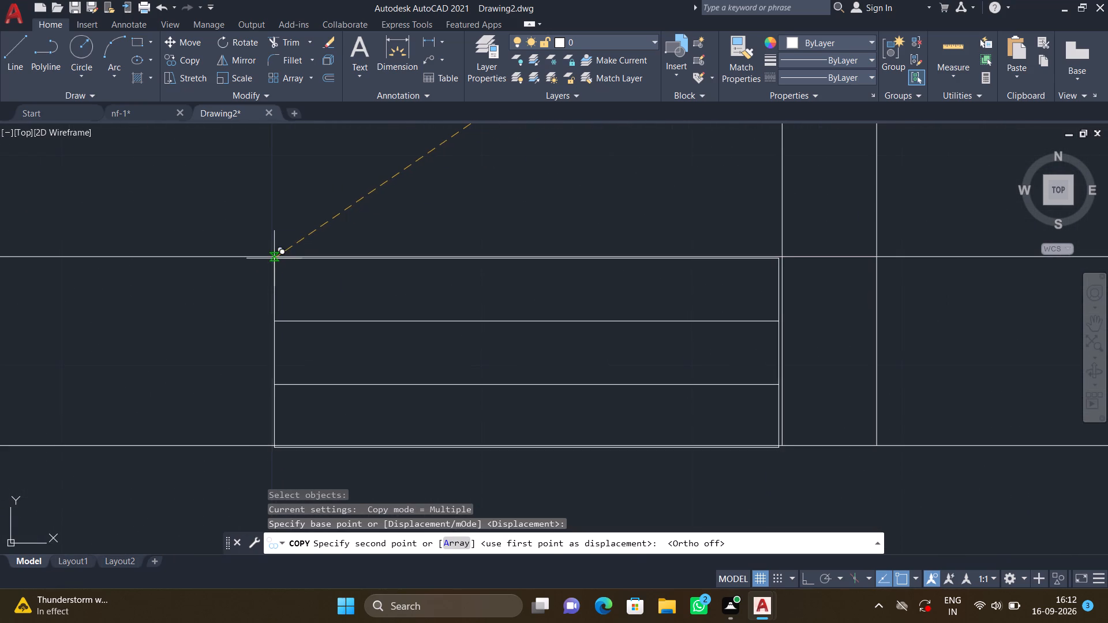
pyautogui.scroll(1, 271, 258)
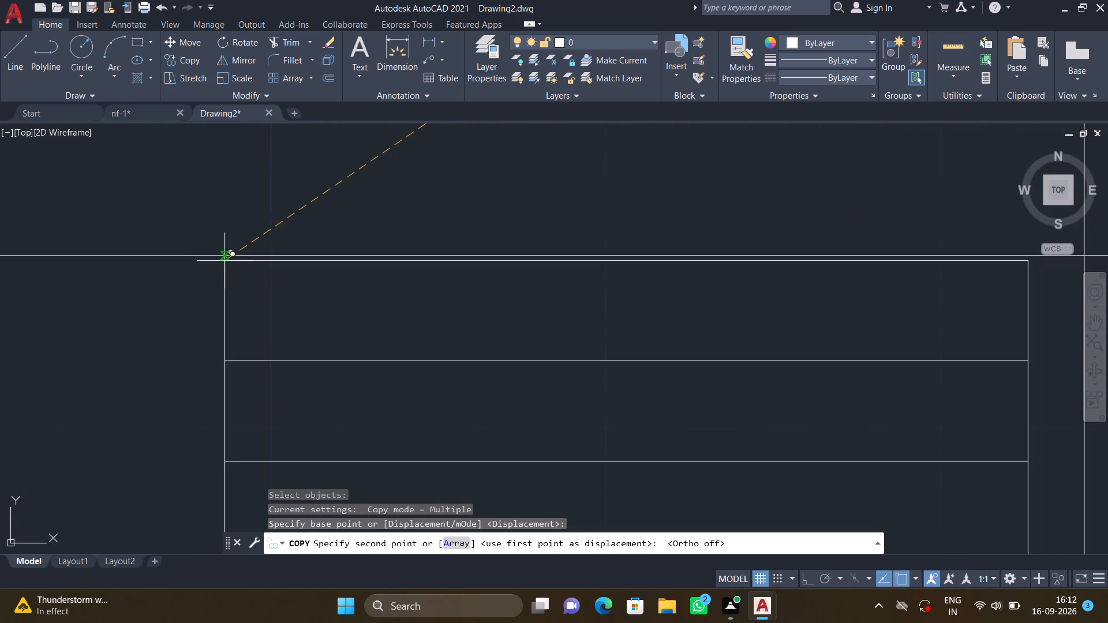
pyautogui.click(224, 256)
pyautogui.scroll(-6, 268, 276)
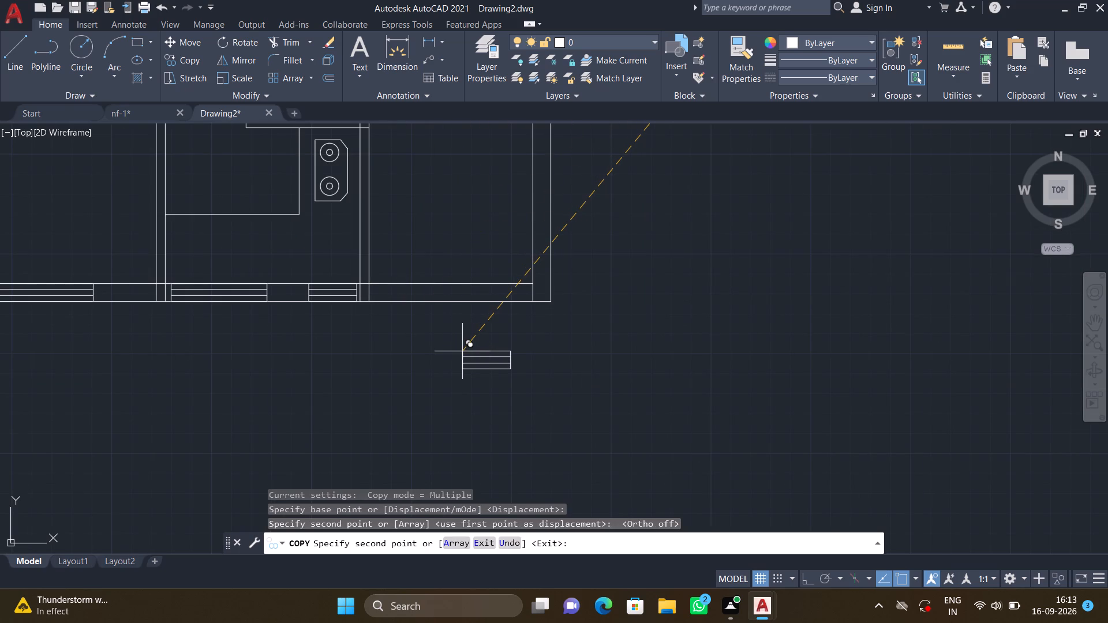
pyautogui.scroll(-2, 461, 351)
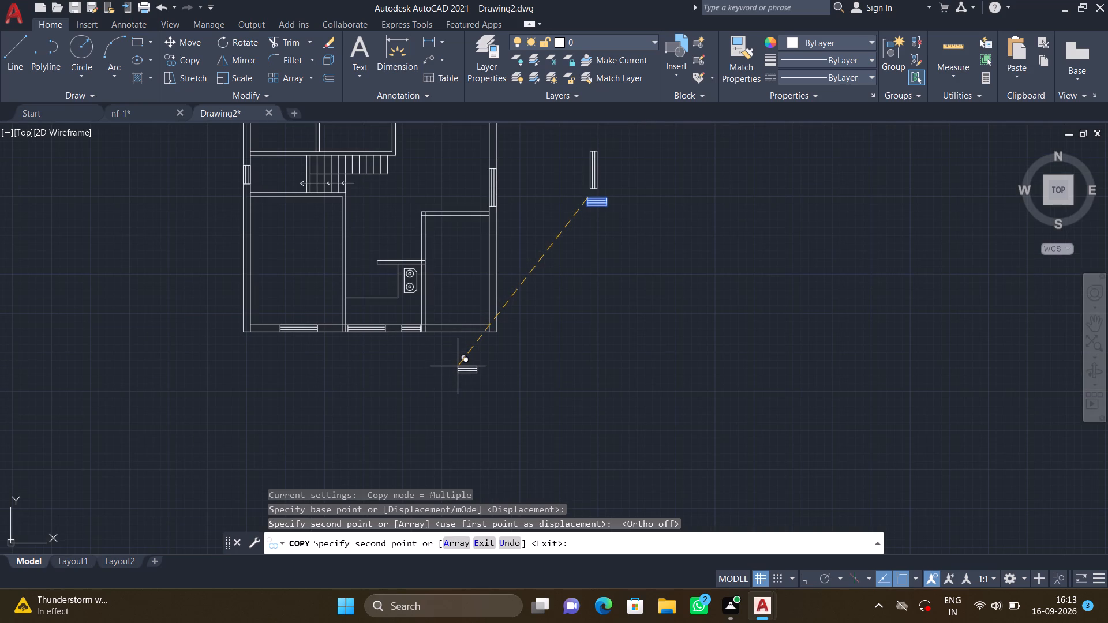
pyautogui.scroll(-1, 456, 362)
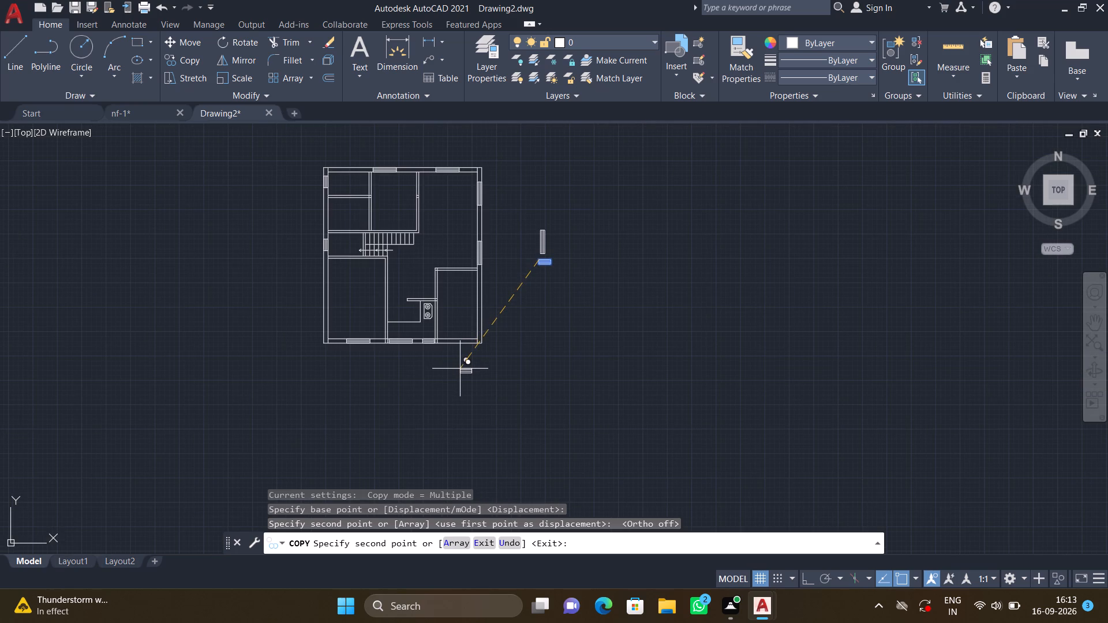
pyautogui.press('Return')
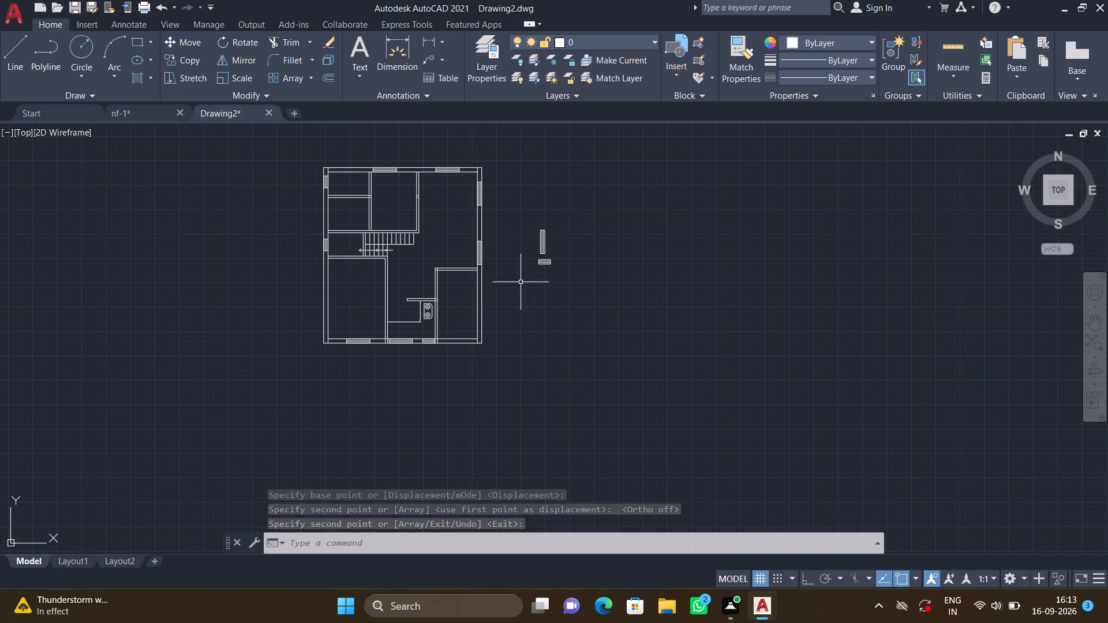
# Delete the leftover vertical 4' and horizontal 2' window symbols lying east of the plan.
pyautogui.click(579, 290)
pyautogui.click(511, 216)
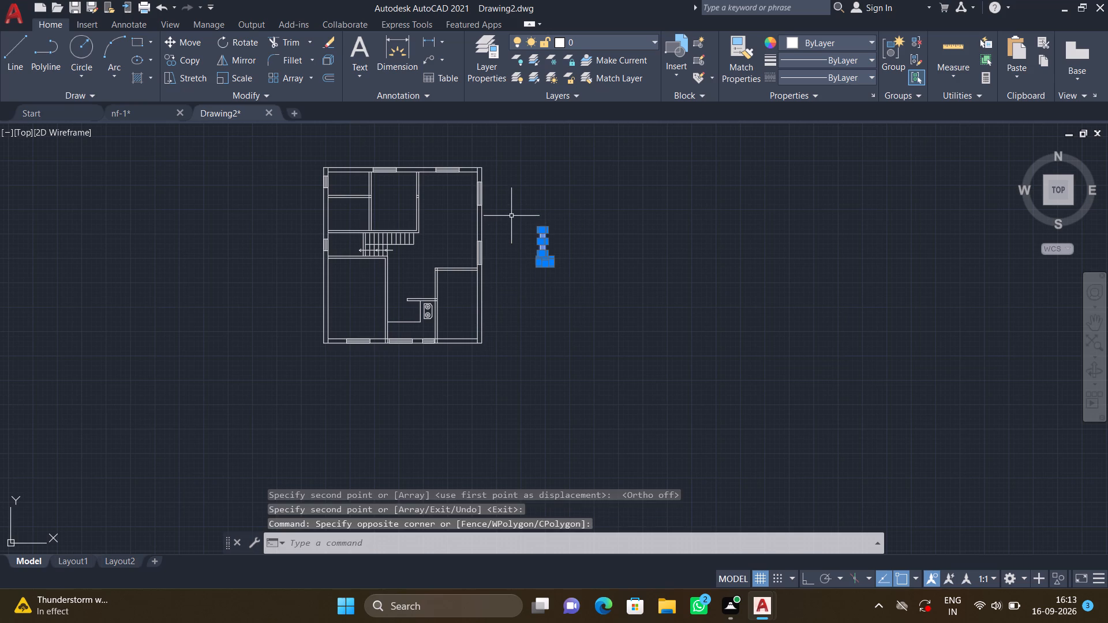
pyautogui.press('Delete')
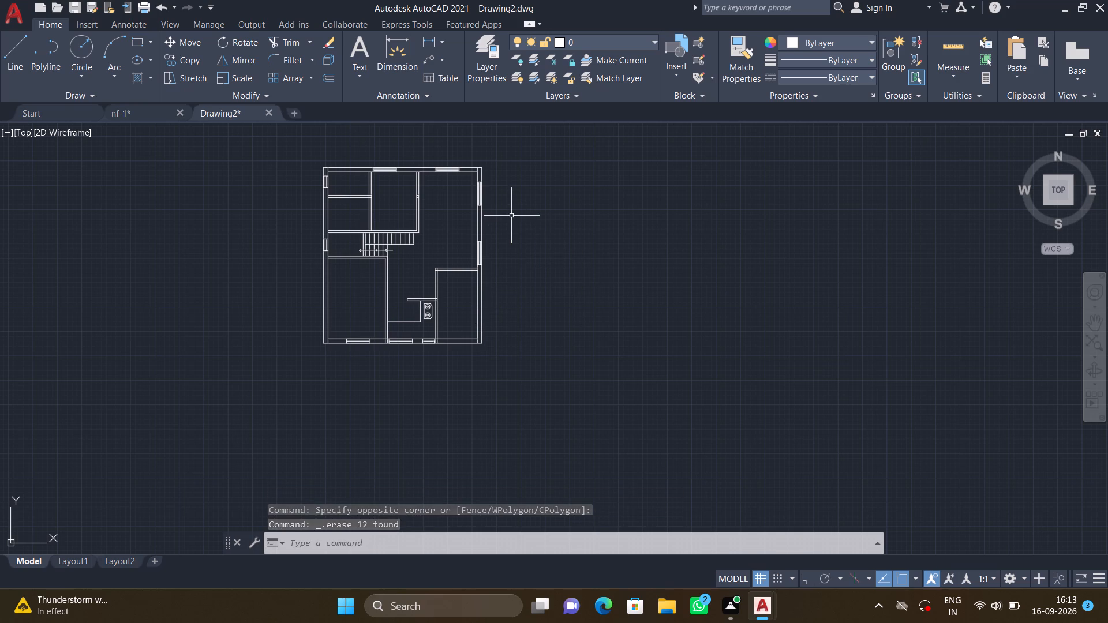
# Draw two crossing diagonal lines between the inner corners of the small west room just north of the staircase.
pyautogui.scroll(2, 320, 197)
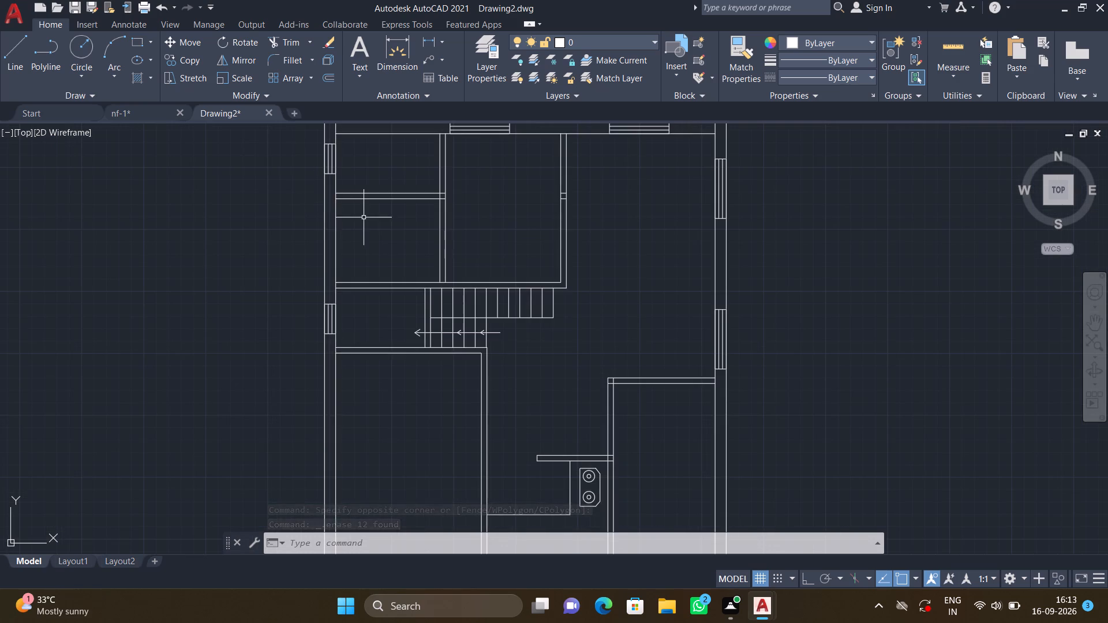
pyautogui.moveTo(362, 260); pyautogui.dragTo(361, 310, button='middle')
pyautogui.middleClick(361, 331)
pyautogui.scroll(1, 372, 309)
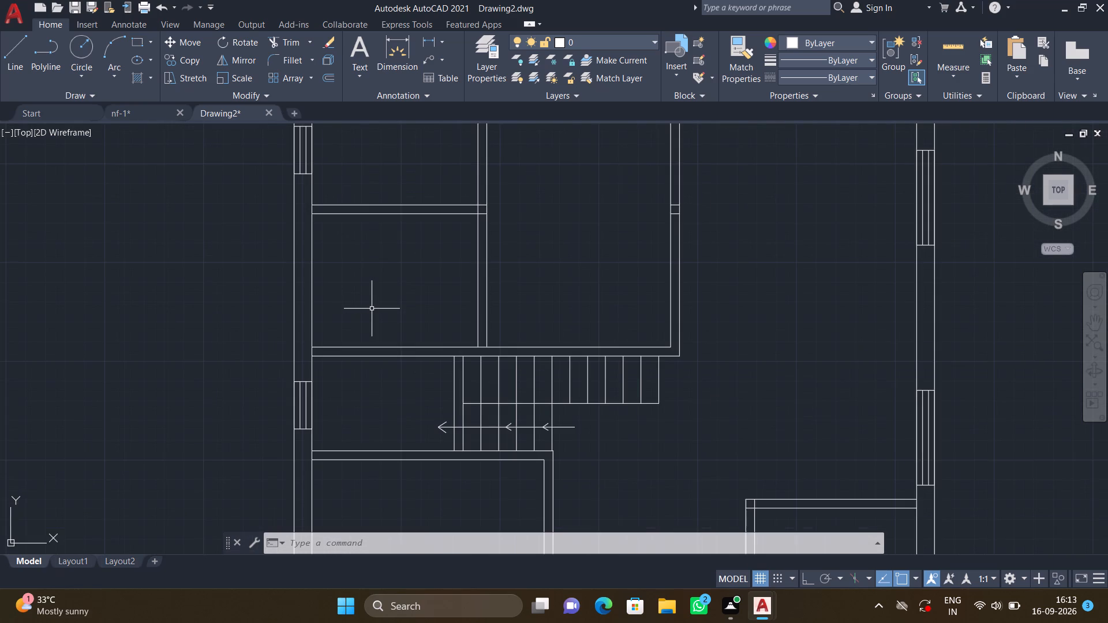
pyautogui.press('l')
pyautogui.press('Return')
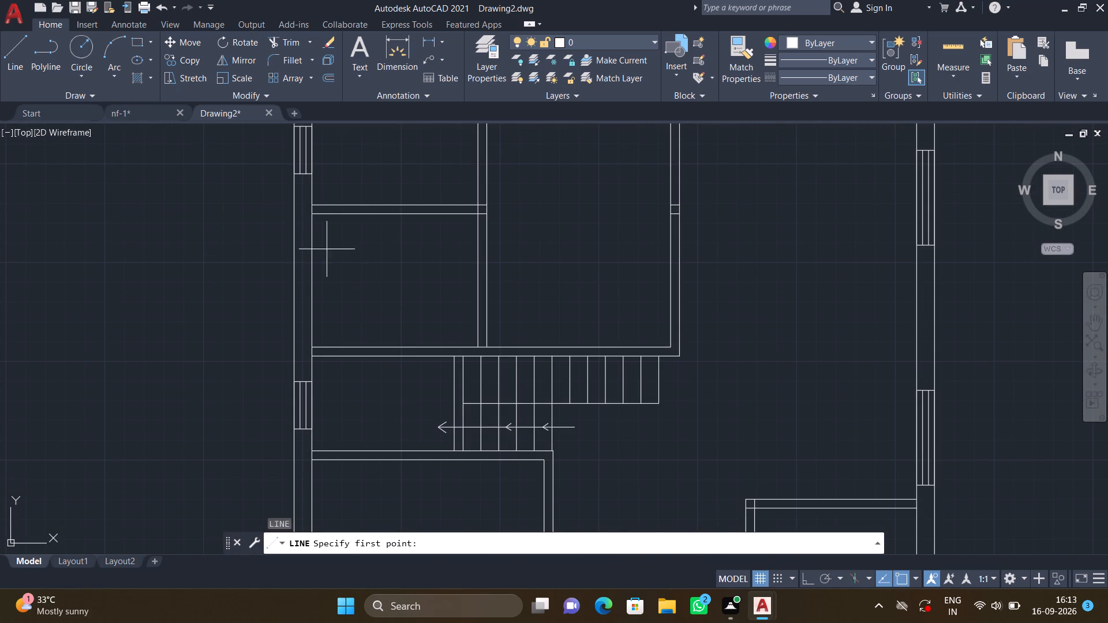
pyautogui.click(310, 215)
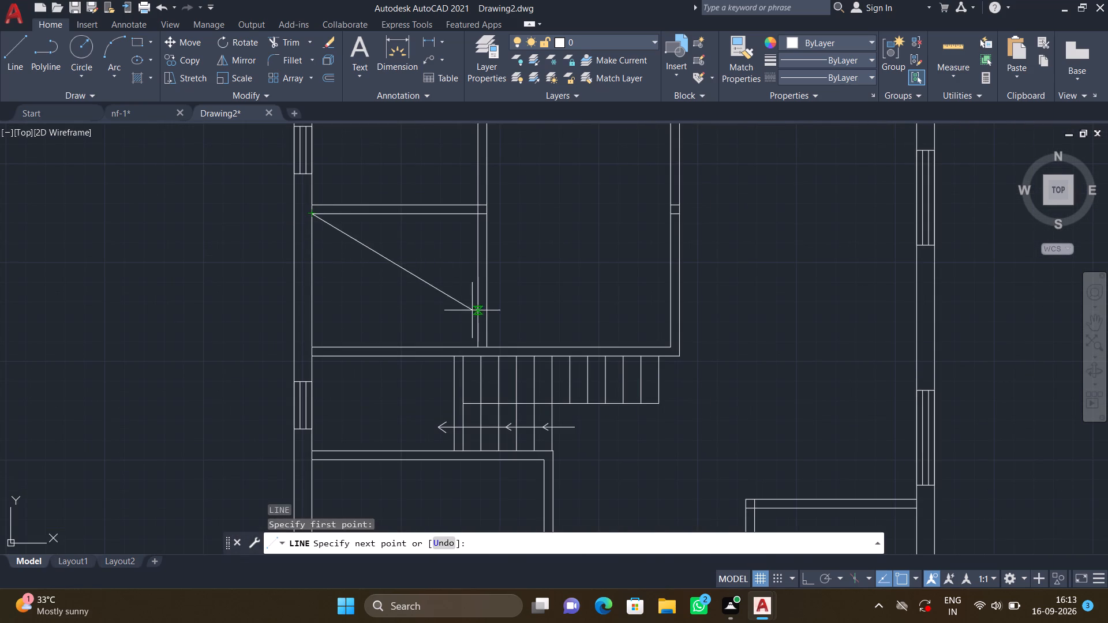
pyautogui.click(474, 346)
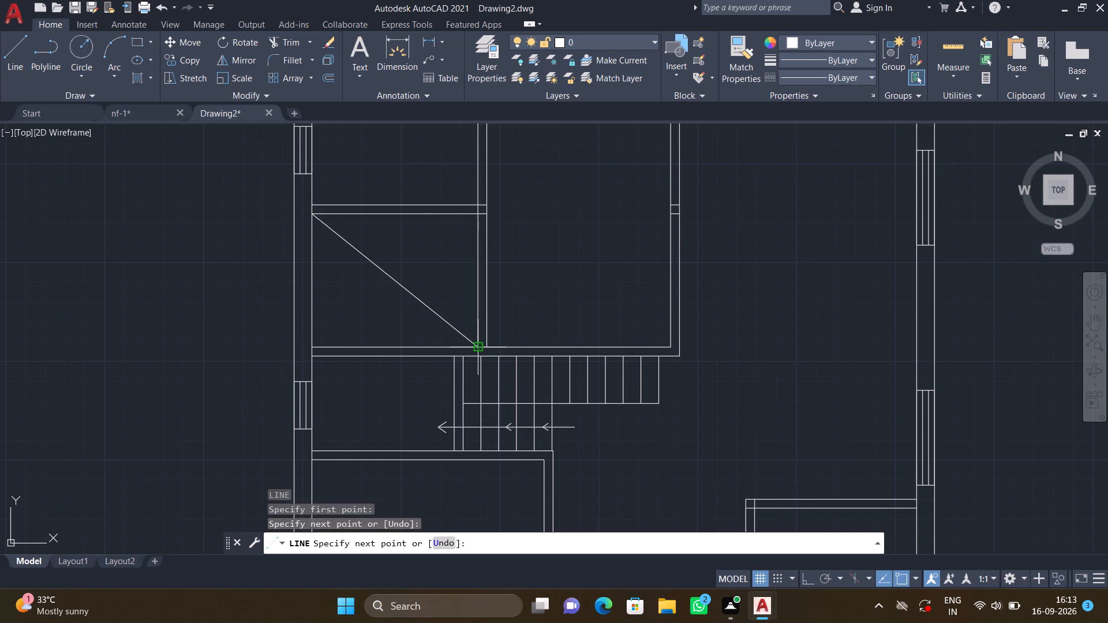
pyautogui.press('Return')
pyautogui.press('space')
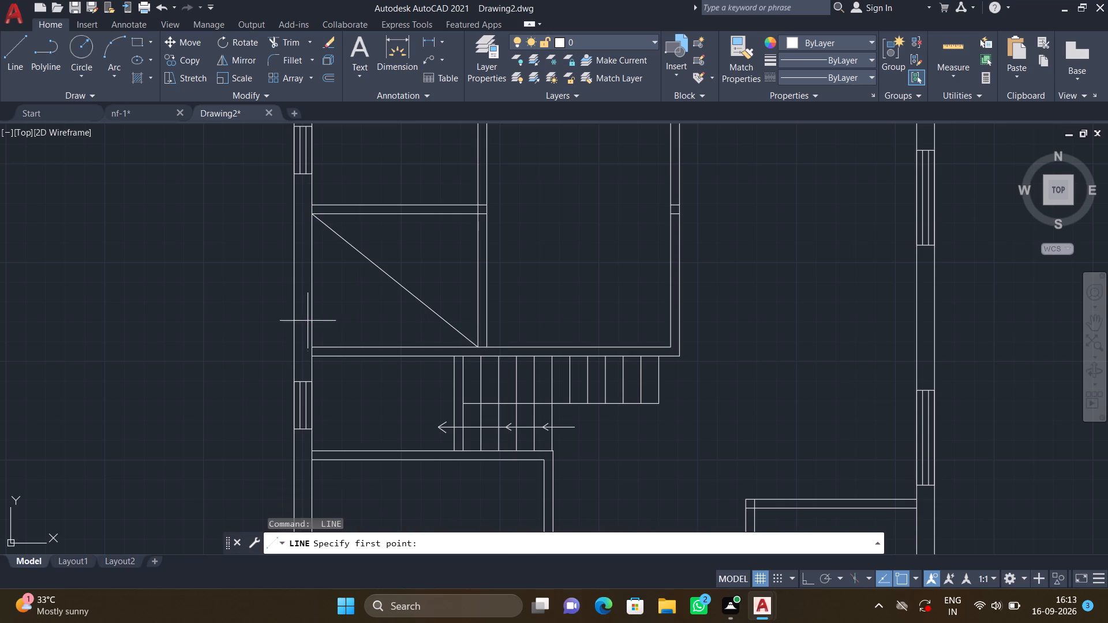
pyautogui.click(314, 347)
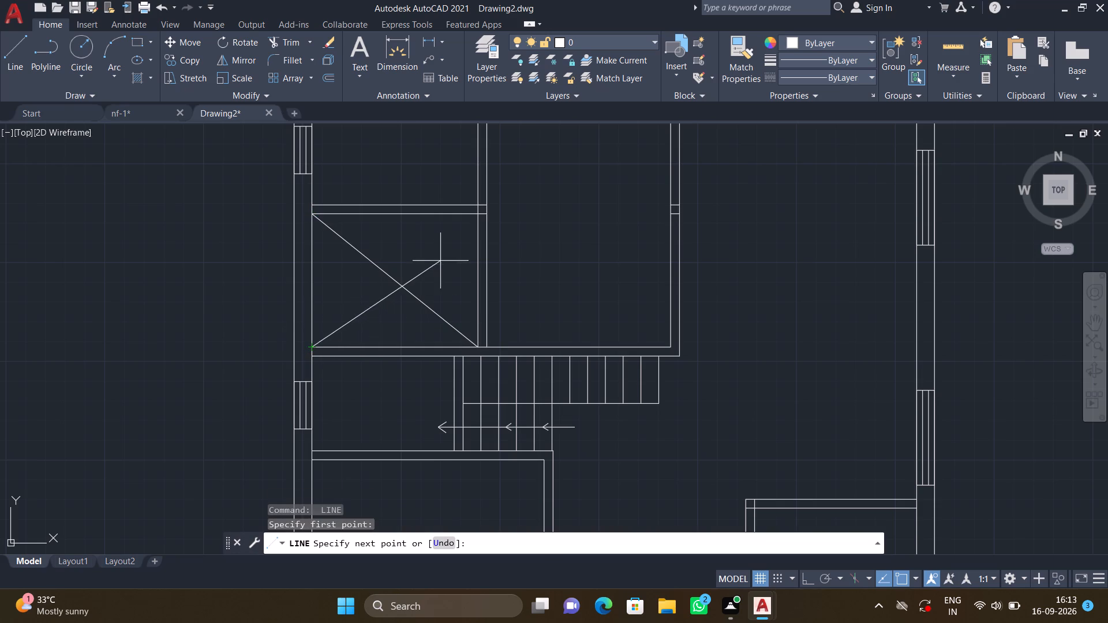
pyautogui.click(474, 215)
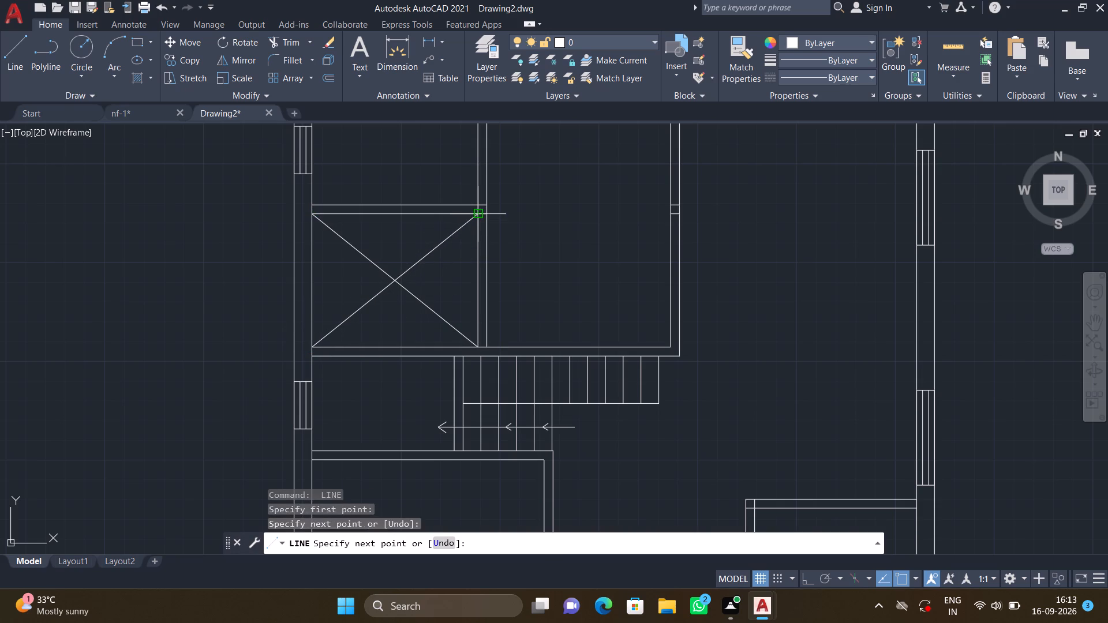
pyautogui.press('Return')
# Extend the upper line of the southeast room's north wall to the outer face of the east outer wall.
pyautogui.scroll(-3, 499, 233)
pyautogui.scroll(-1, 564, 276)
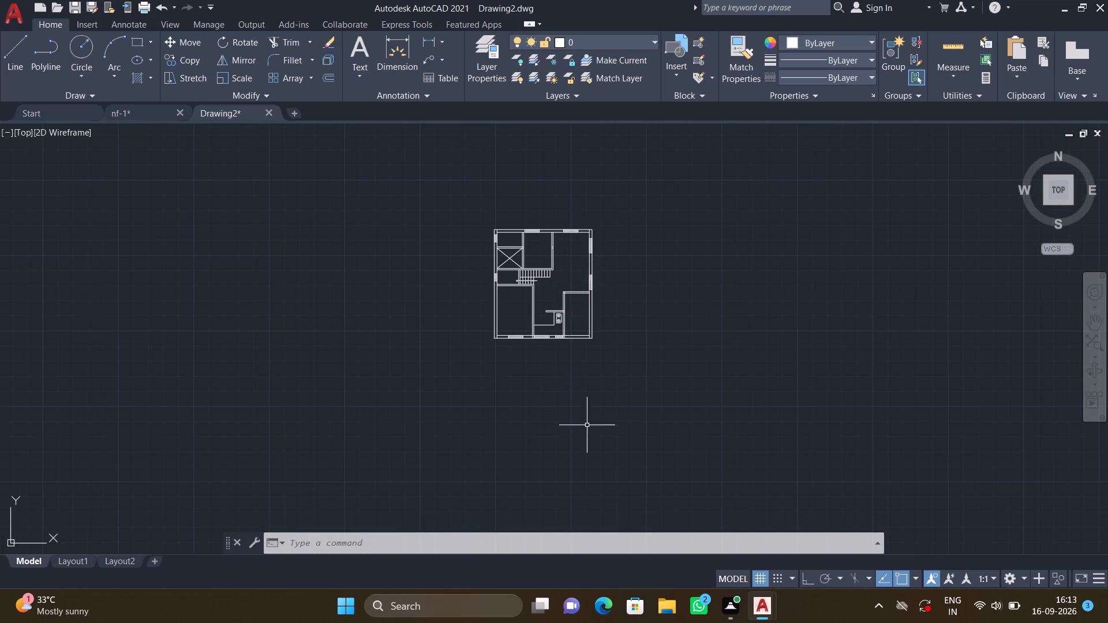
pyautogui.moveTo(586, 426); pyautogui.dragTo(568, 399, button='middle')
pyautogui.scroll(4, 559, 293)
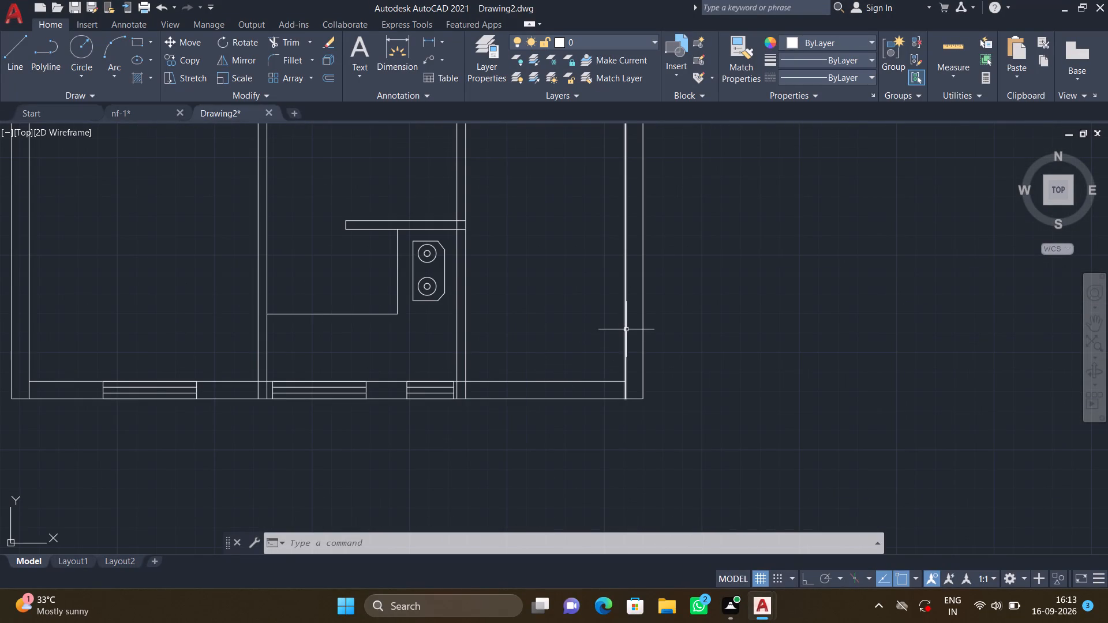
pyautogui.scroll(-2, 557, 302)
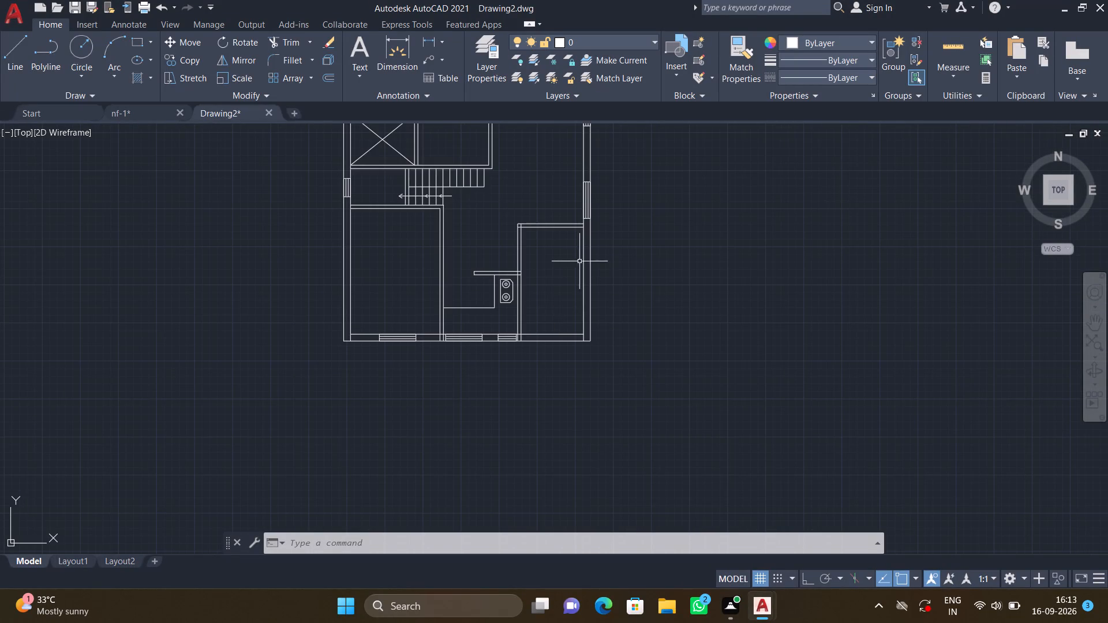
pyautogui.scroll(1, 576, 215)
pyautogui.scroll(1, 586, 265)
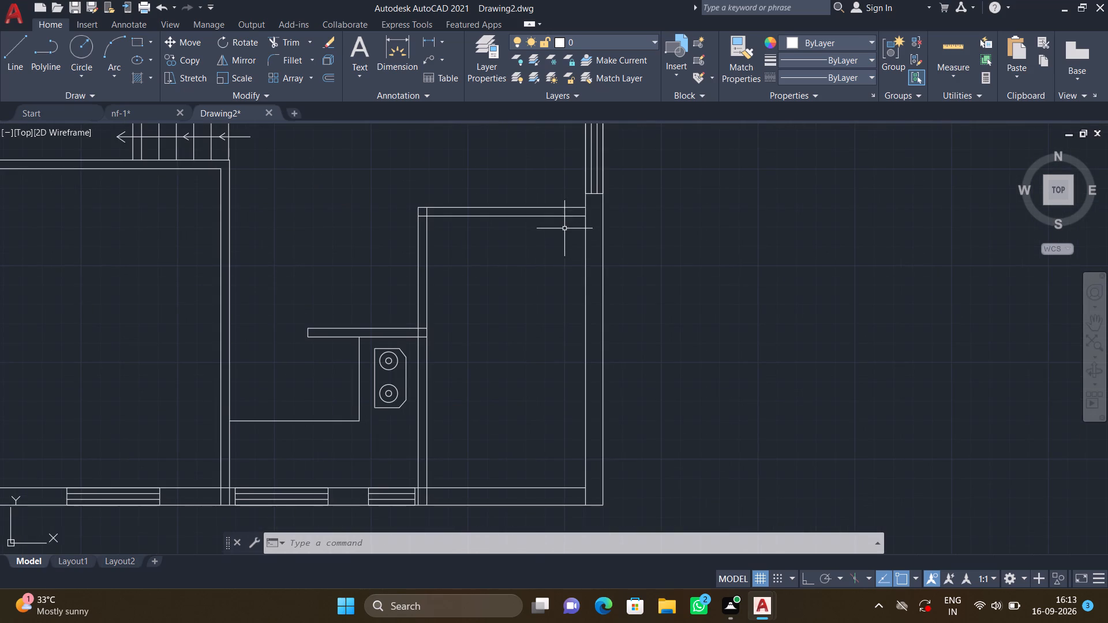
pyautogui.moveTo(555, 245); pyautogui.dragTo(485, 355, button='middle')
pyautogui.scroll(2, 499, 333)
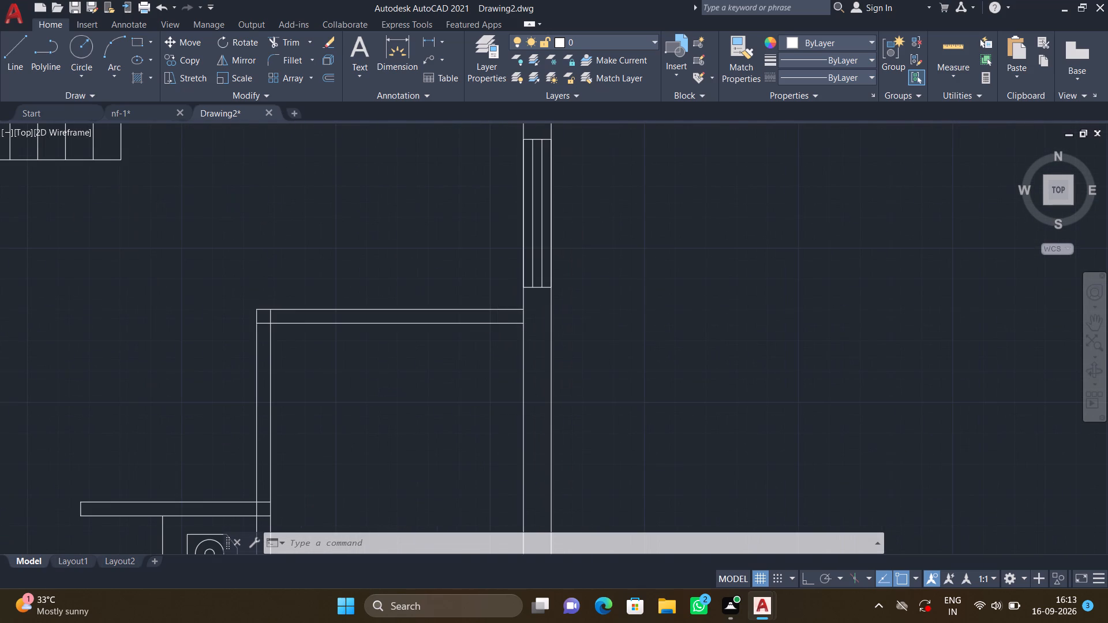
pyautogui.write('ex')
pyautogui.press('Return')
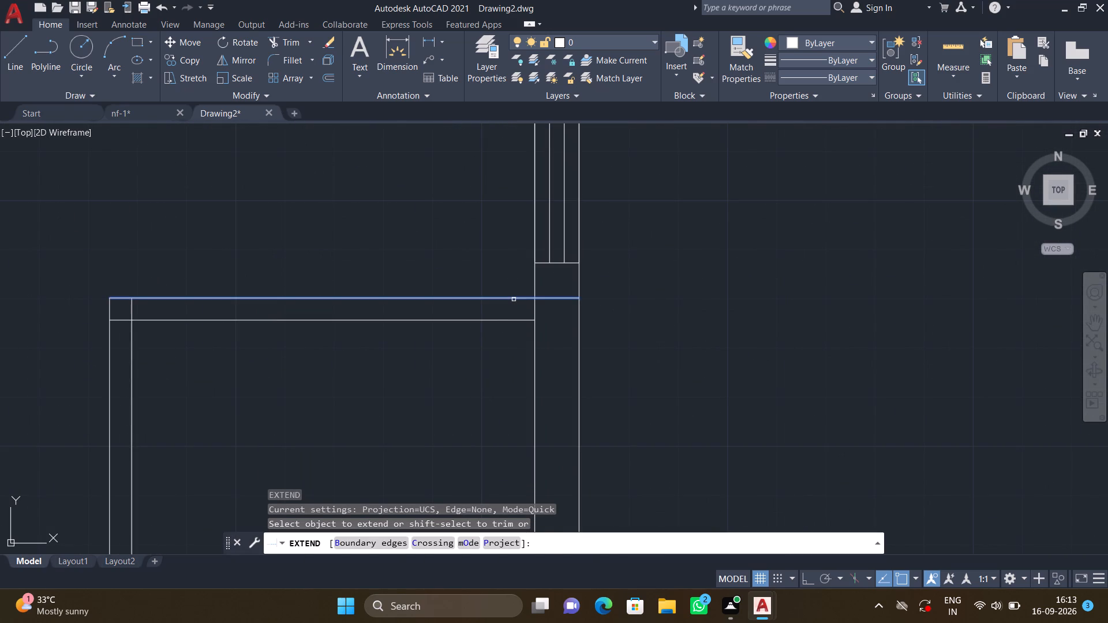
pyautogui.click(514, 299)
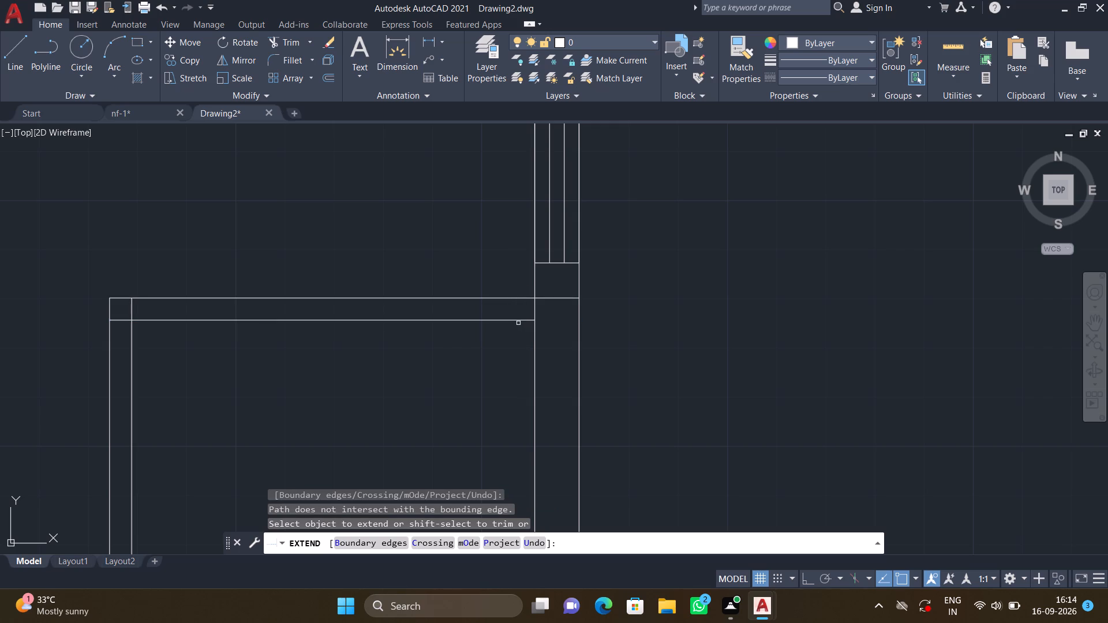
pyautogui.press('Return')
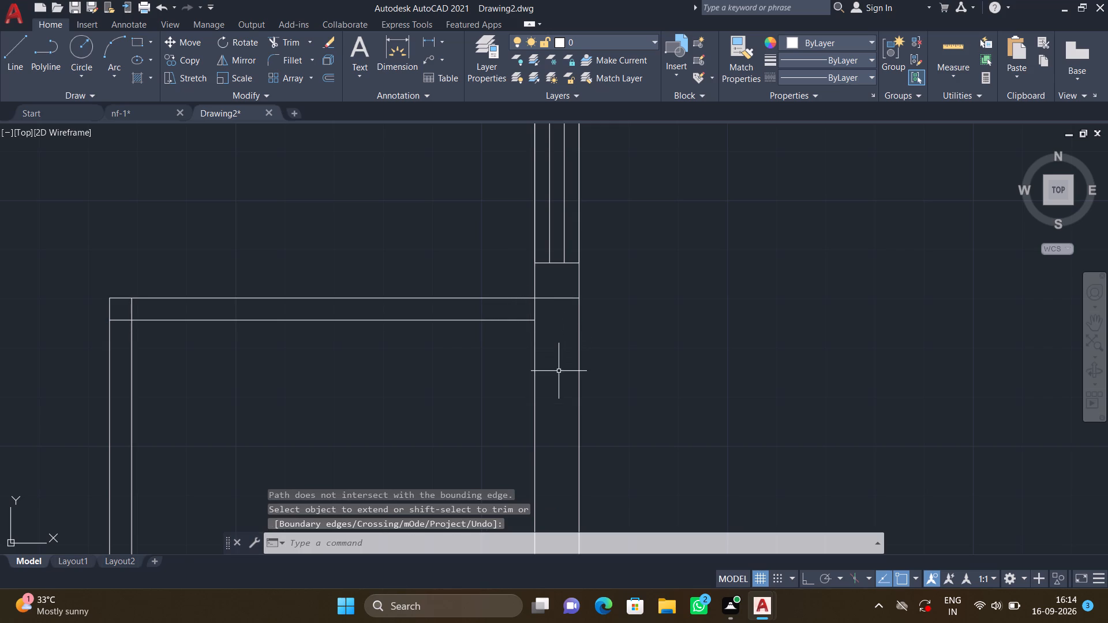
# Trim away the inner line of the east outer wall along the southeast room, between its north and south walls.
pyautogui.scroll(-2, 557, 371)
pyautogui.moveTo(555, 380); pyautogui.dragTo(507, 246, button='middle')
pyautogui.moveTo(521, 351); pyautogui.dragTo(500, 292, button='middle')
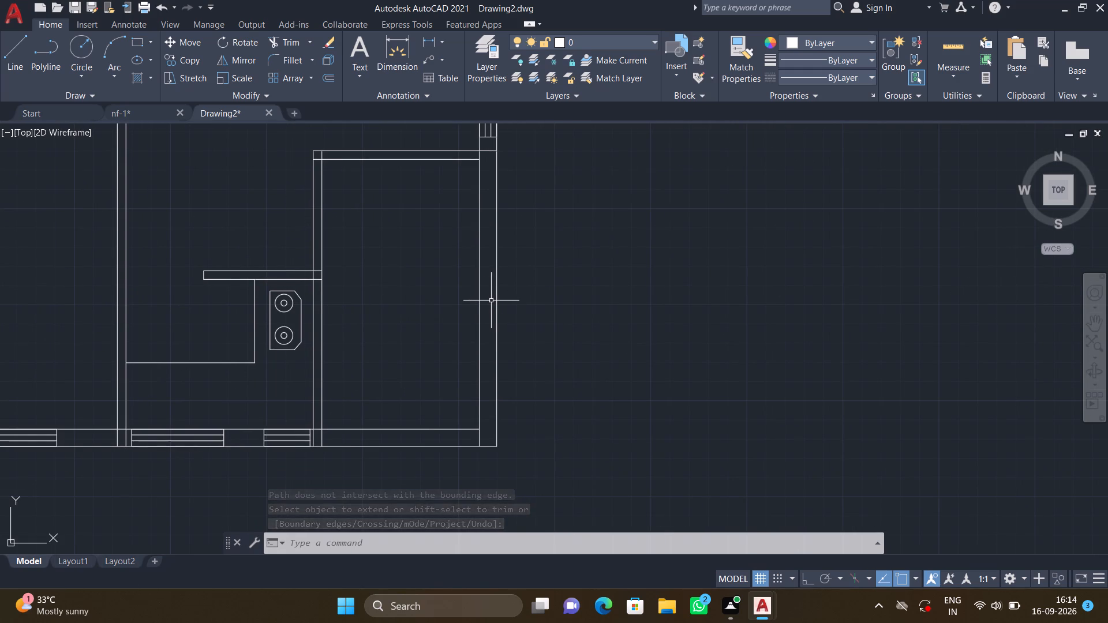
pyautogui.write('tr')
pyautogui.press('Return')
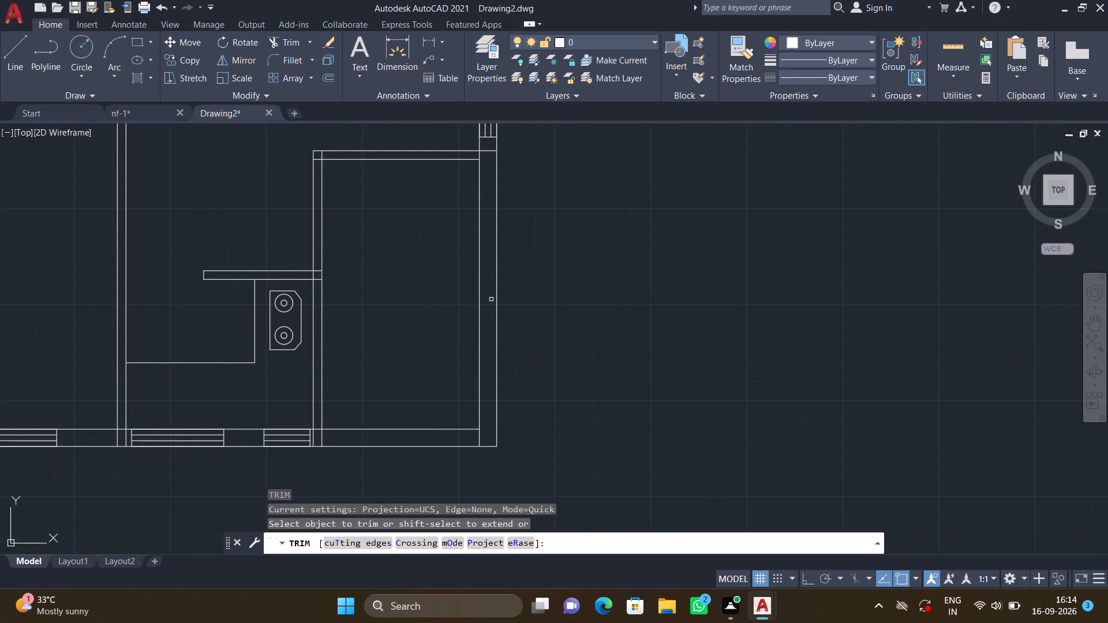
pyautogui.click(491, 299)
pyautogui.click(456, 289)
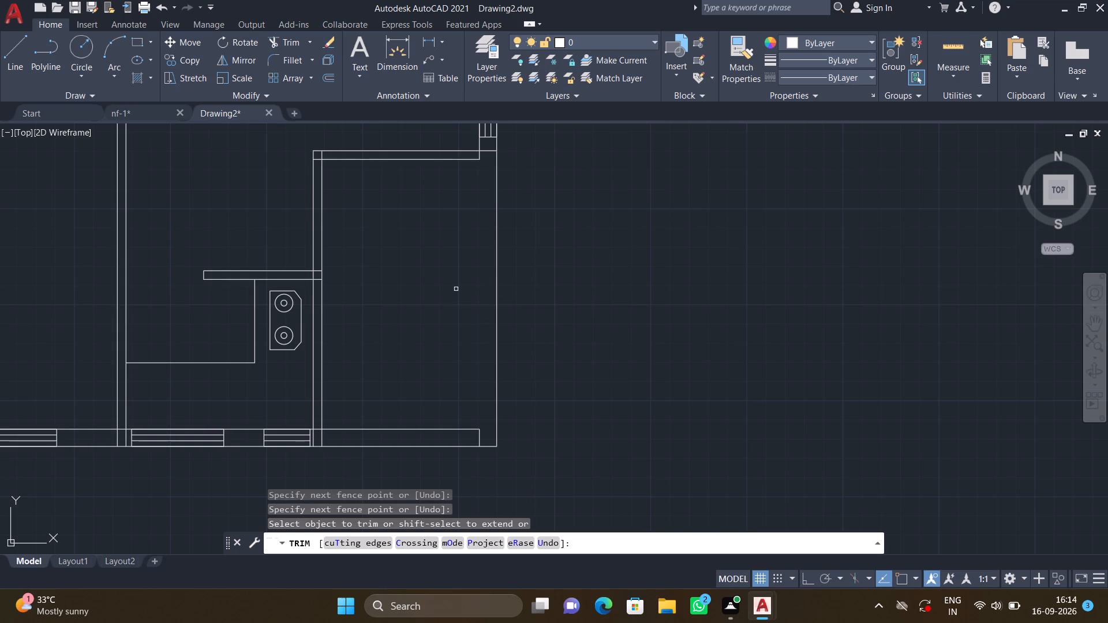
pyautogui.press('Return')
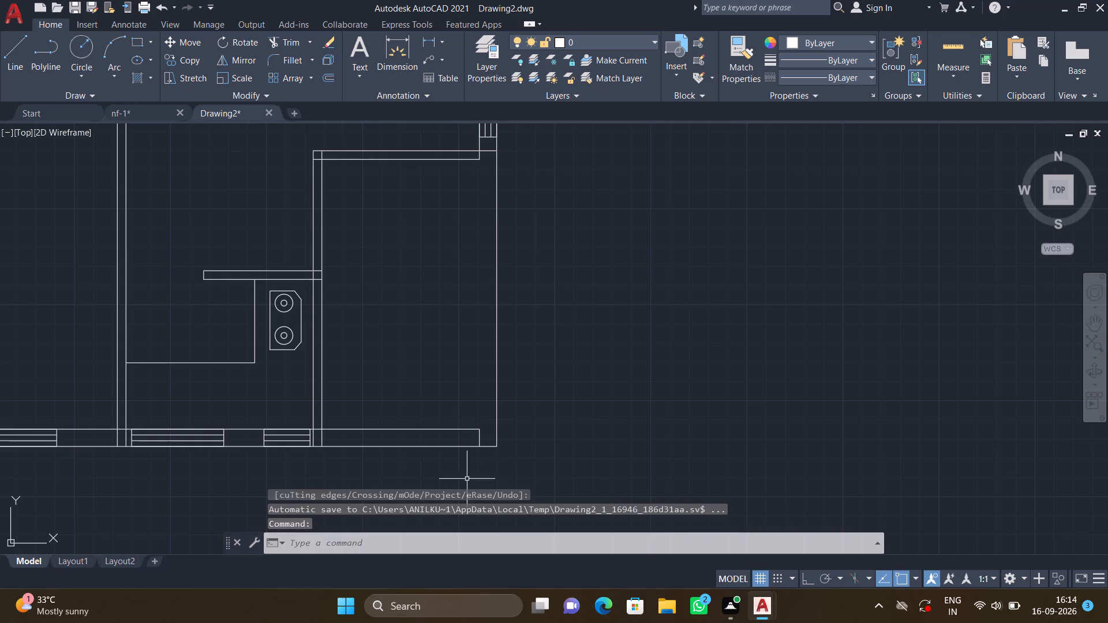
# Extend the inner line of the south outer wall to the outer face of the east outer wall.
pyautogui.scroll(2, 461, 444)
pyautogui.write('ex')
pyautogui.press('Return')
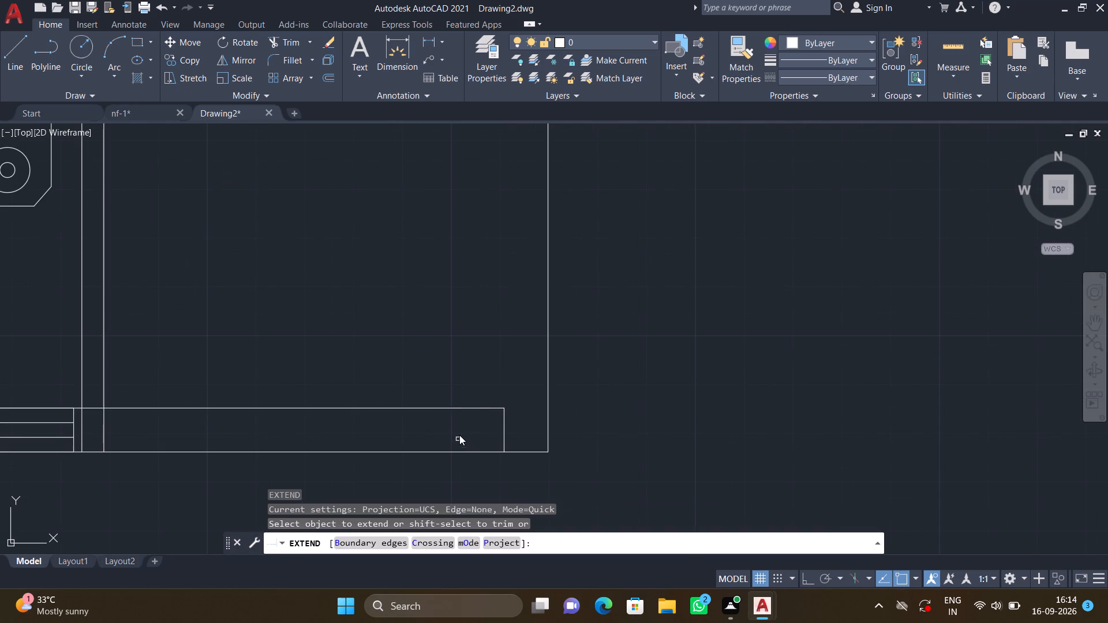
pyautogui.click(478, 408)
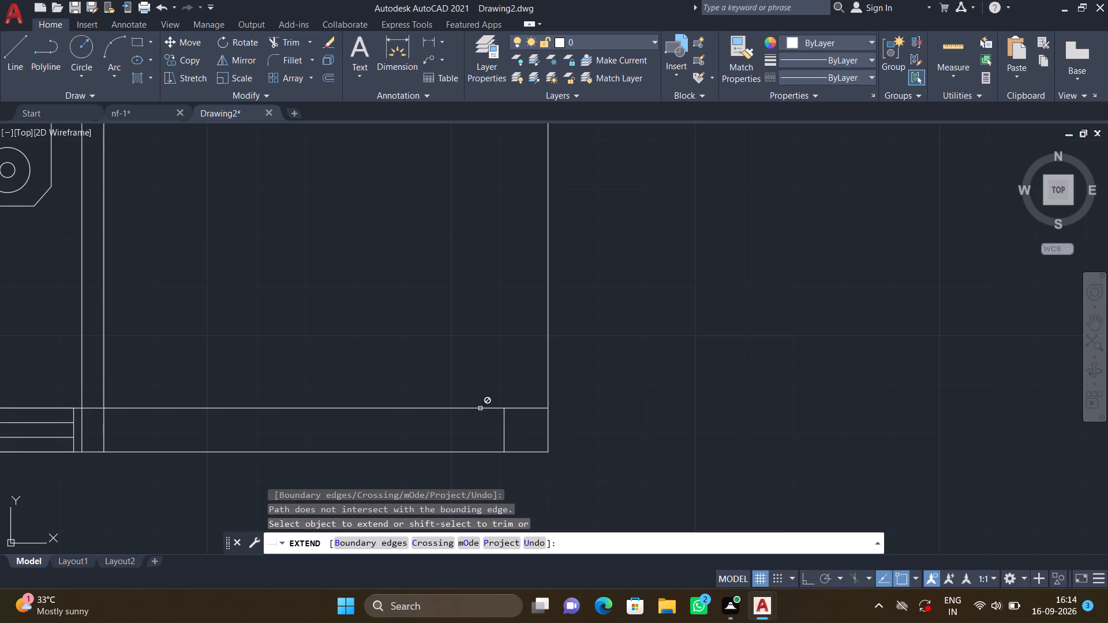
pyautogui.press('Return')
# Trim away the leftover piece of the east wall's inner line within the south wall's thickness at the southeast corner.
pyautogui.write('tr')
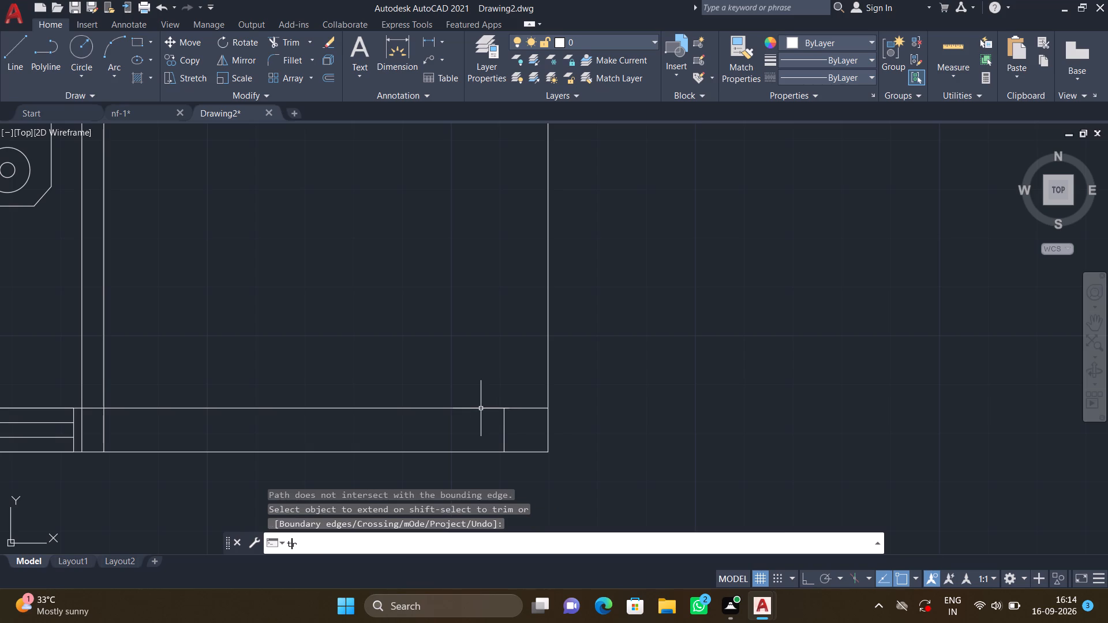
pyautogui.press('Return')
pyautogui.click(491, 434)
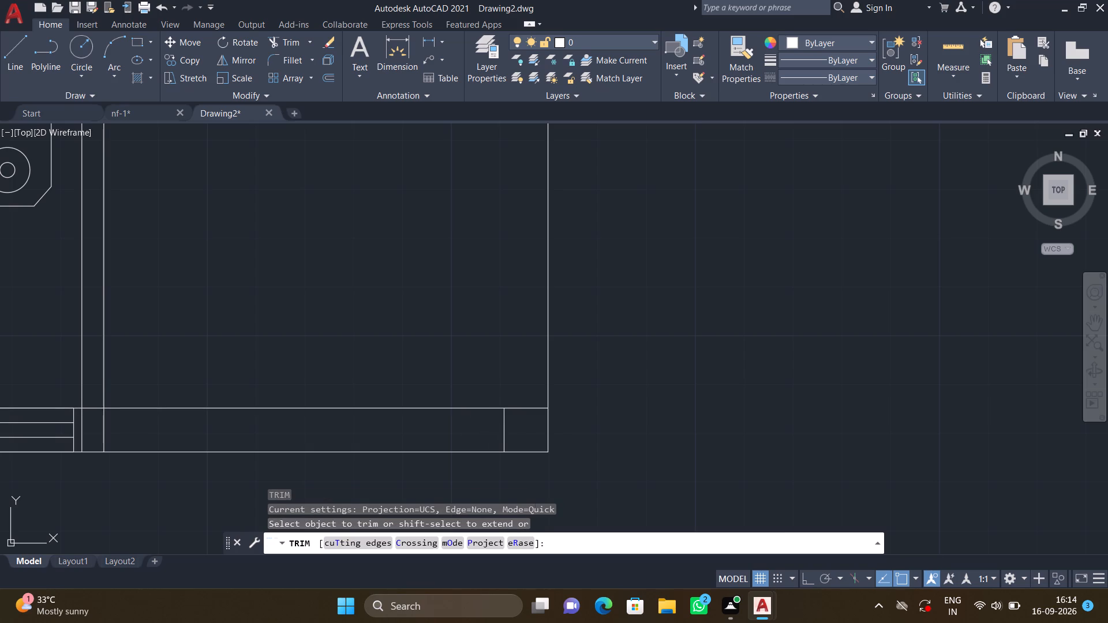
pyautogui.click(518, 441)
pyautogui.press('Return')
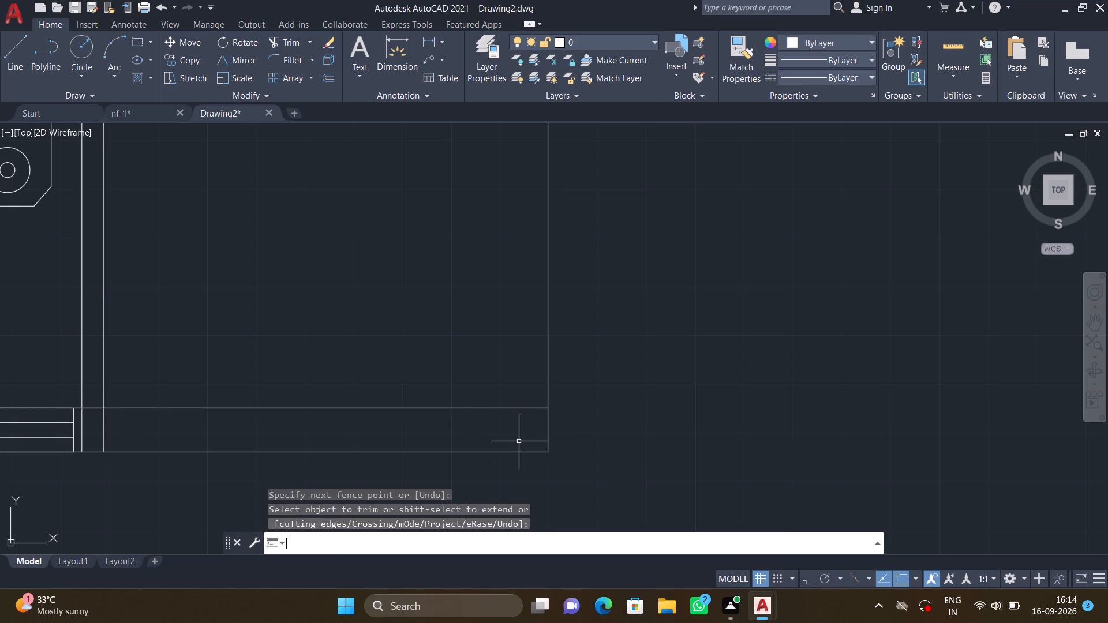
# Offset the outer line of the east outer wall 6'10" westward into the southeast room.
pyautogui.scroll(-2, 506, 437)
pyautogui.scroll(-1, 379, 487)
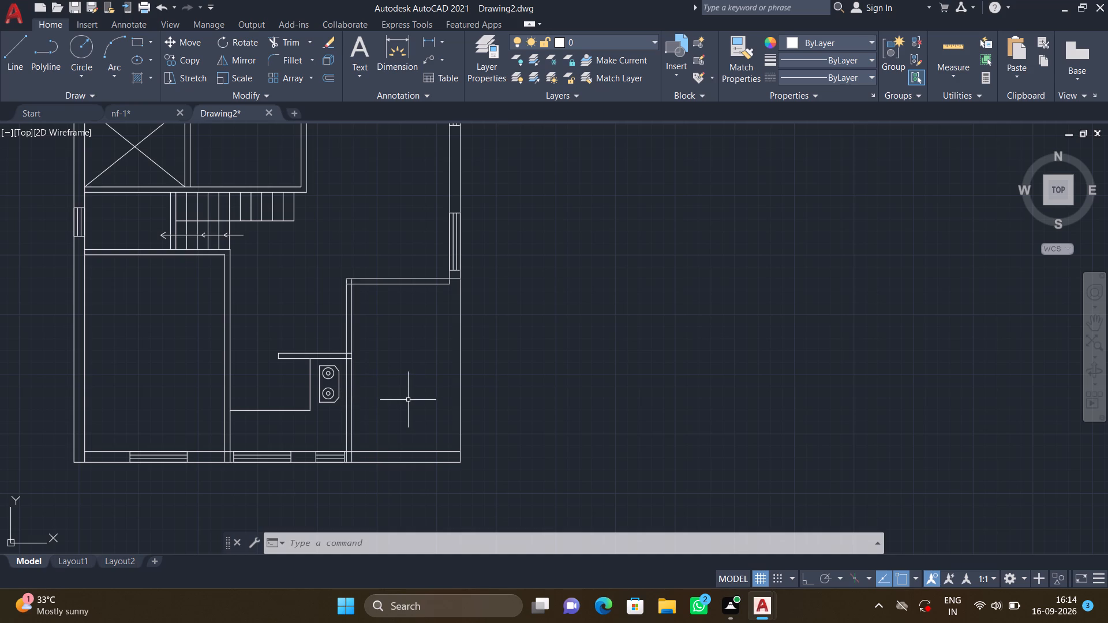
pyautogui.press('o')
pyautogui.press('Return')
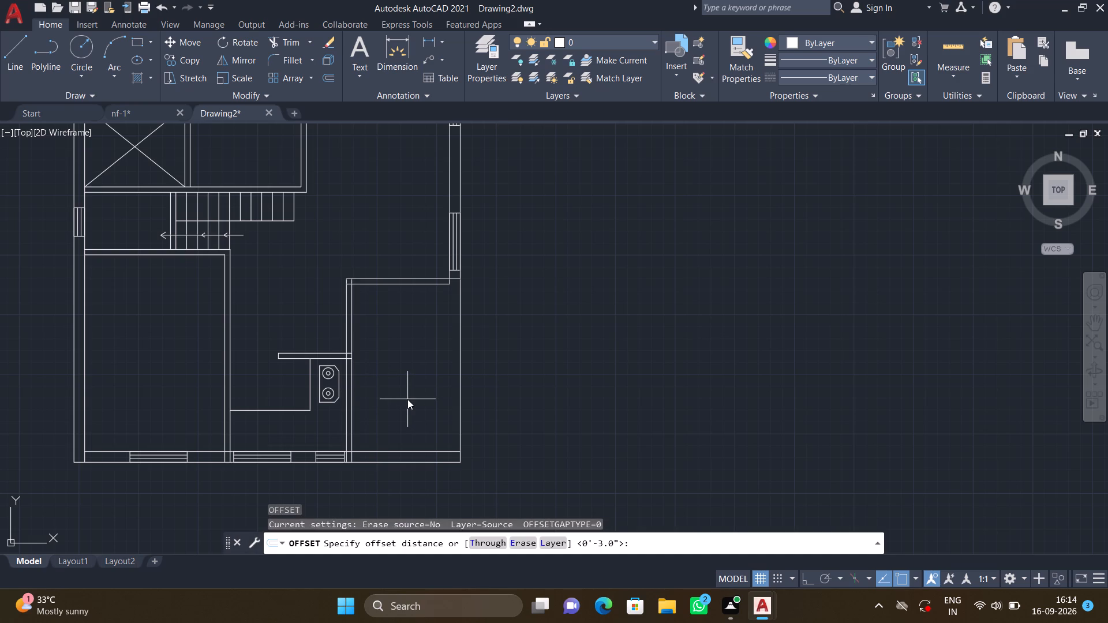
pyautogui.write("6'")
pyautogui.write('10')
pyautogui.hotkey('shift', '"')
pyautogui.press('Return')
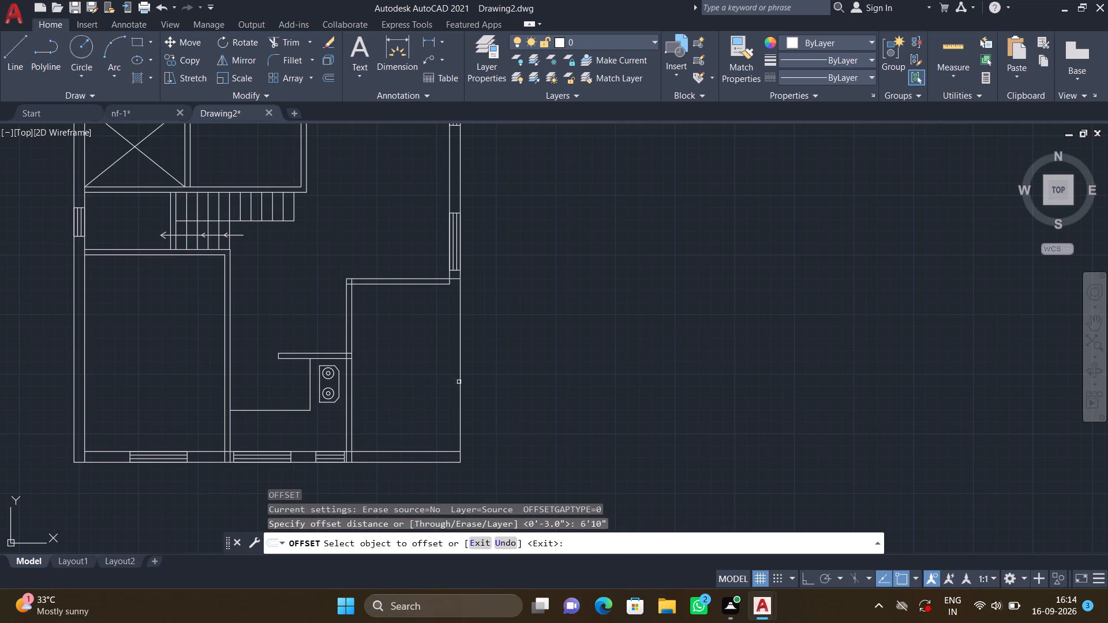
pyautogui.click(461, 382)
pyautogui.click(396, 382)
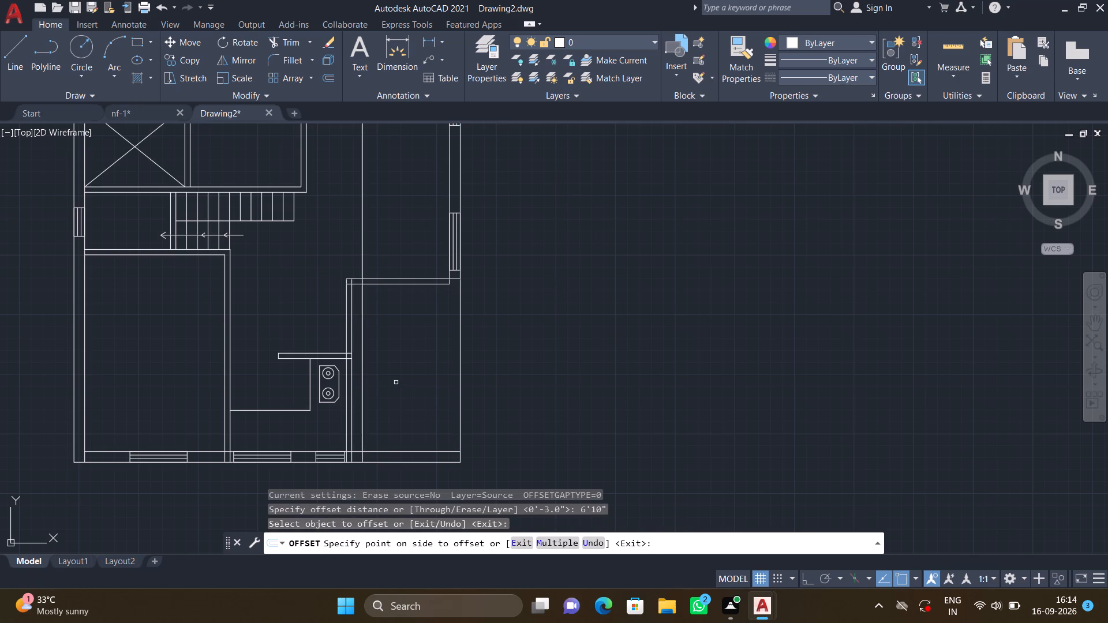
pyautogui.press('Return')
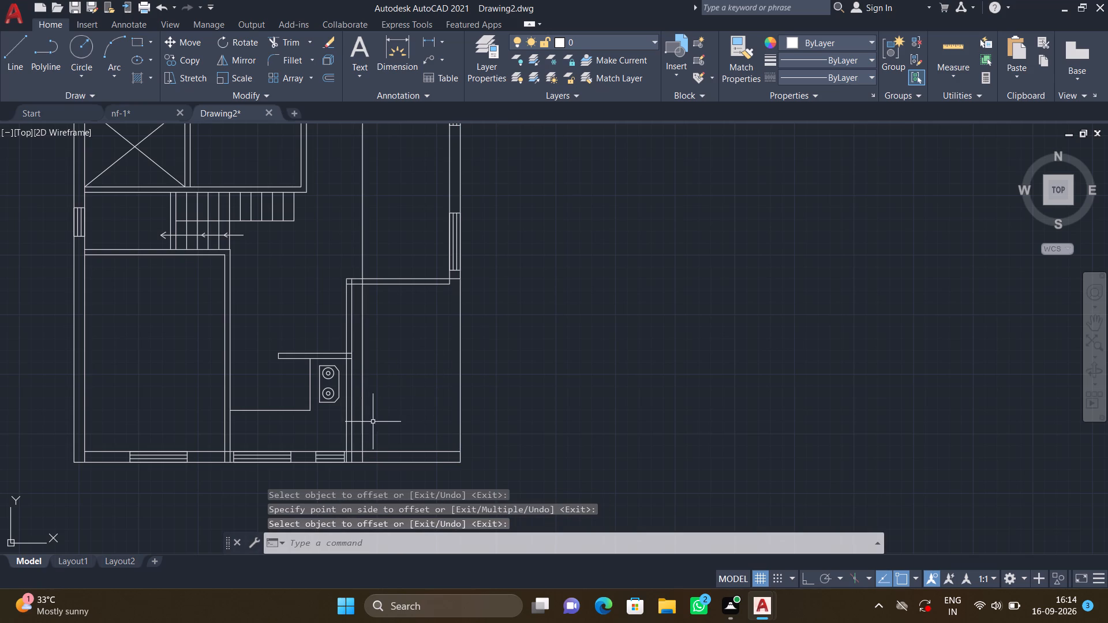
# Offset the line along the southeast room's west side a further 4.5" westward to give the new wall its thickness.
pyautogui.scroll(2, 357, 416)
pyautogui.moveTo(354, 410); pyautogui.dragTo(414, 315, button='middle')
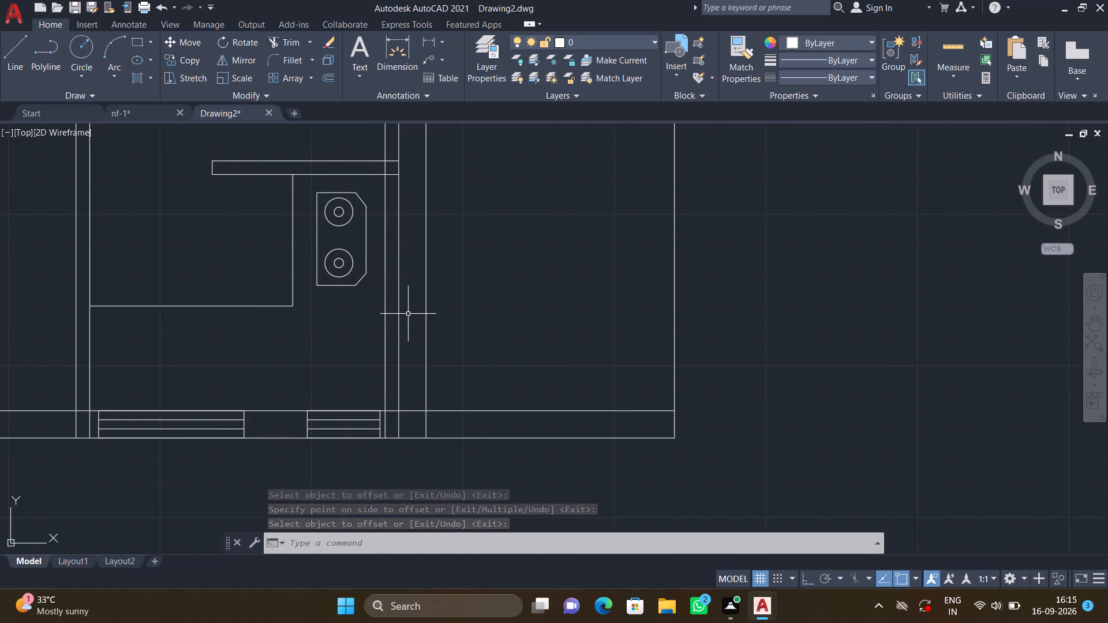
pyautogui.scroll(2, 414, 314)
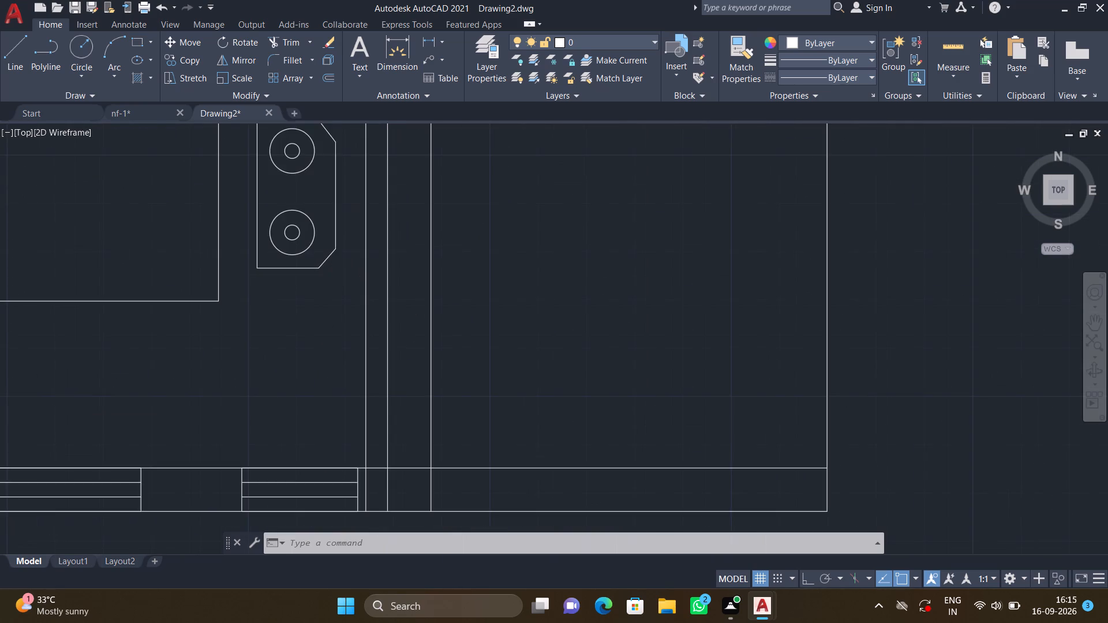
pyautogui.press('o')
pyautogui.press('Return')
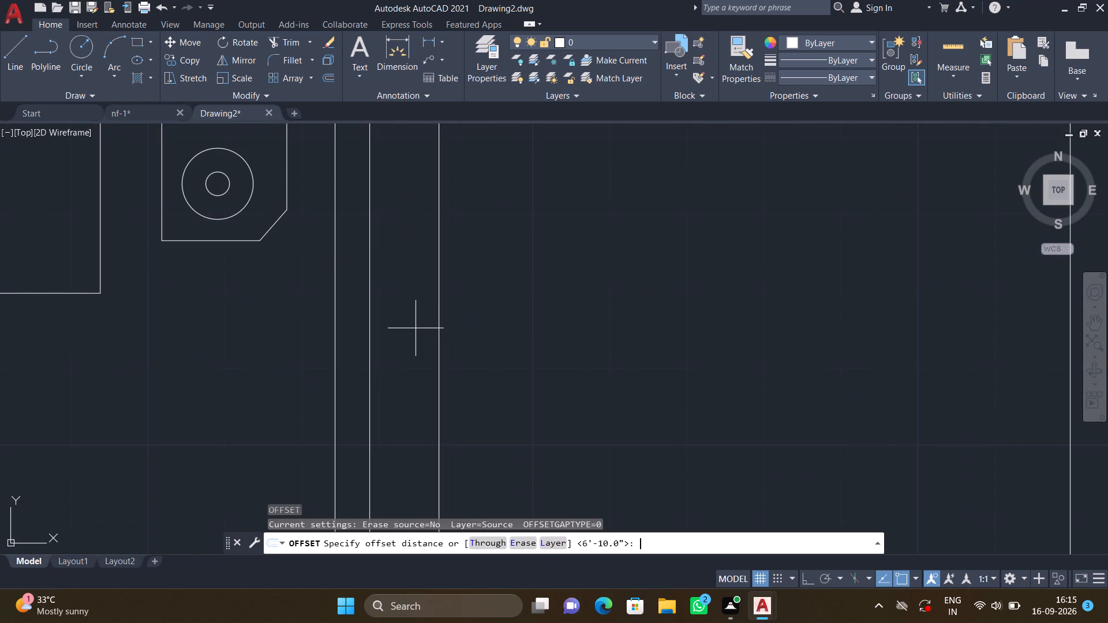
pyautogui.write('4.5"')
pyautogui.press('Return')
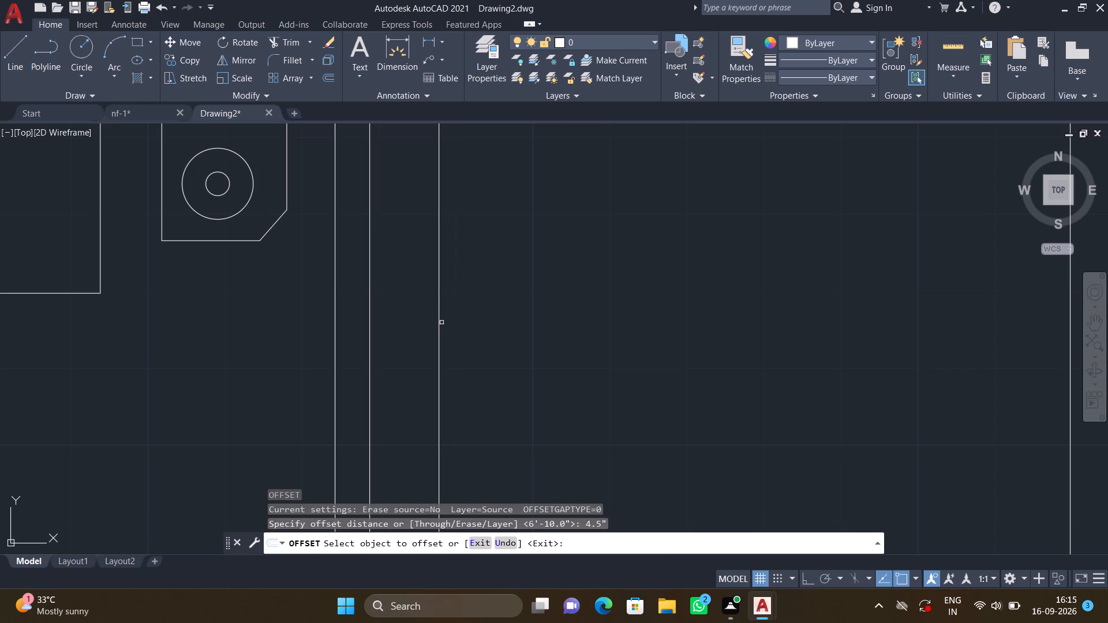
pyautogui.click(439, 319)
pyautogui.click(417, 321)
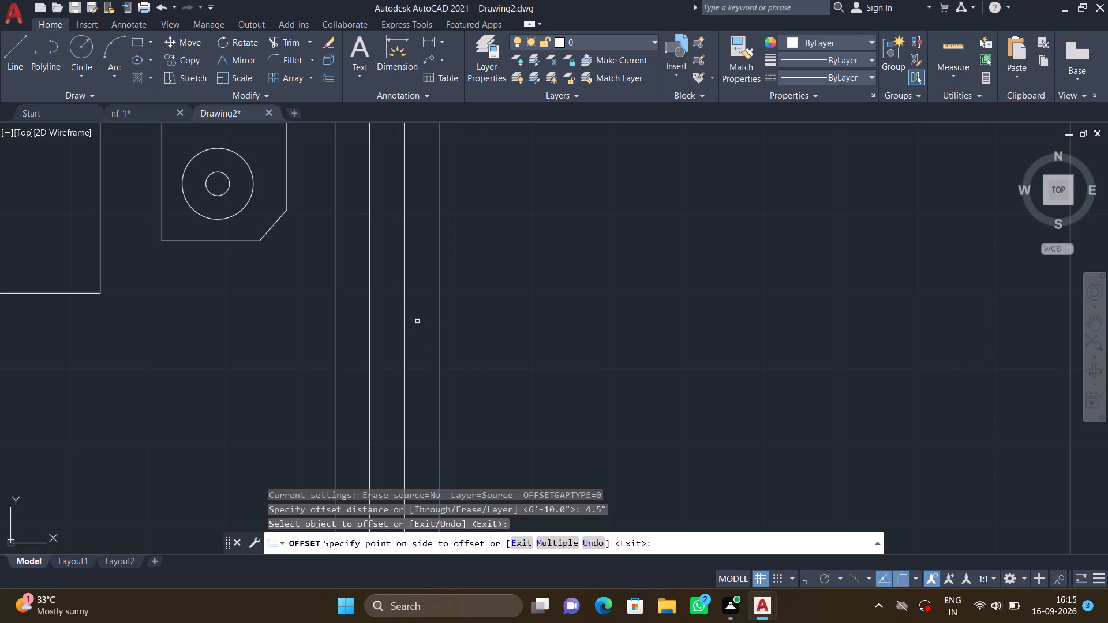
pyautogui.press('Return')
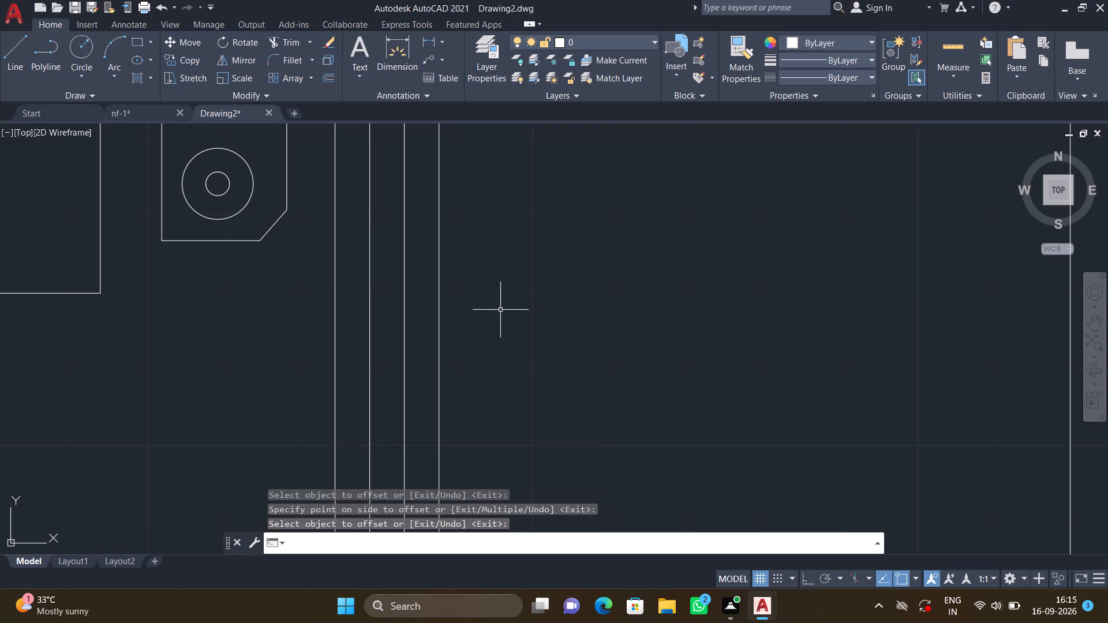
# Delete the two lines of the old wall between the kitchen and the southeast room.
pyautogui.click(388, 362)
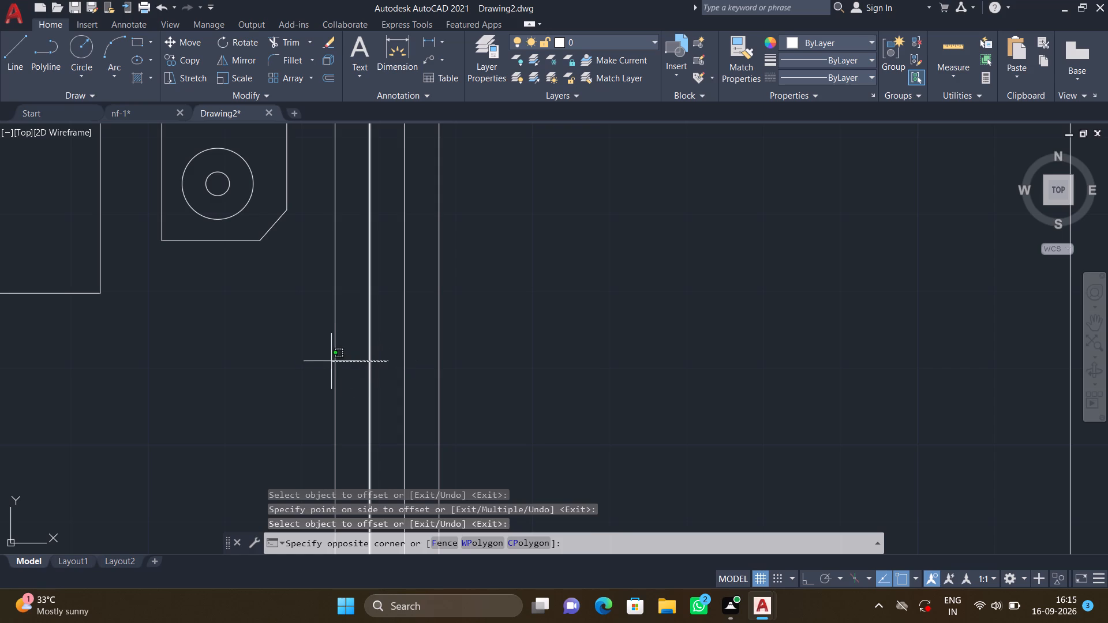
pyautogui.click(320, 356)
pyautogui.press('Delete')
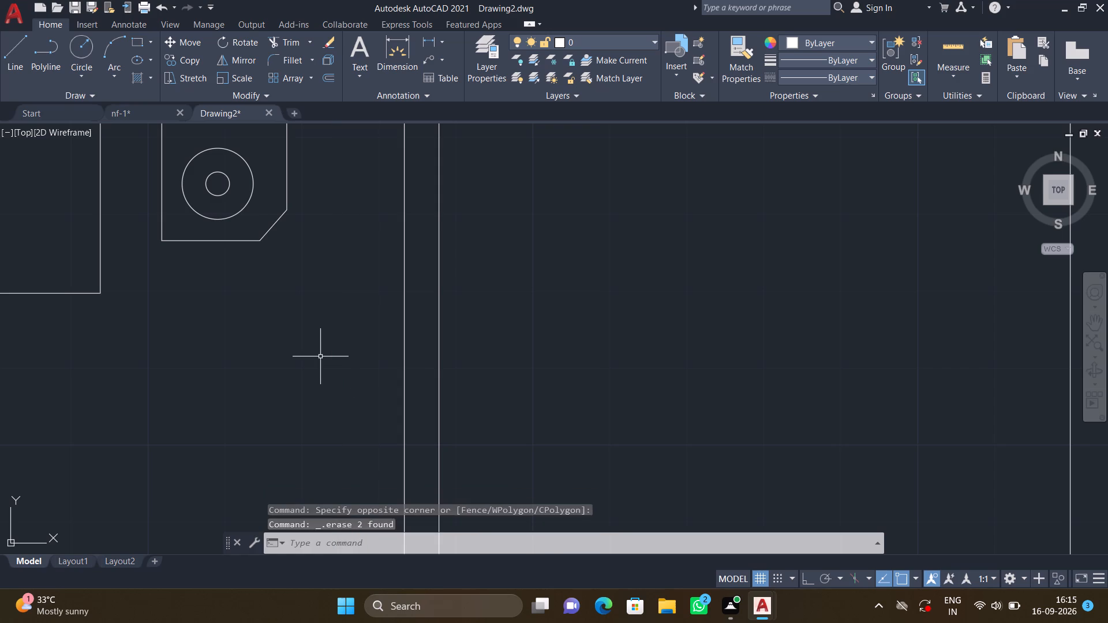
# Extend both lines of the short horizontal wall above the stove east to the new kitchen wall.
pyautogui.scroll(-3, 325, 359)
pyautogui.moveTo(319, 374); pyautogui.dragTo(330, 352, button='middle')
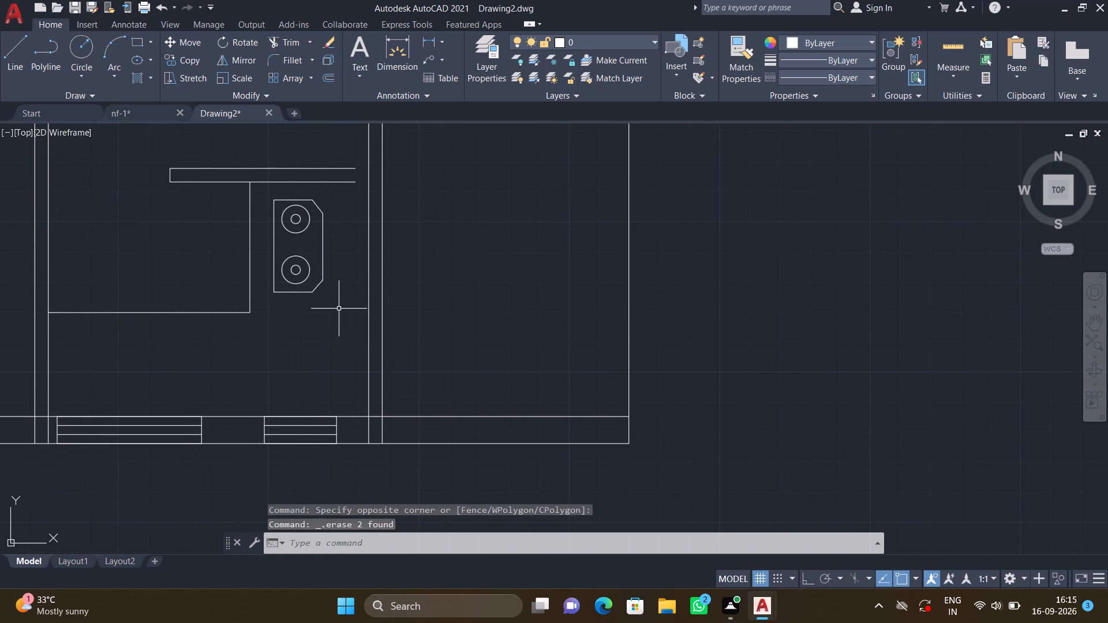
pyautogui.moveTo(343, 307); pyautogui.dragTo(347, 384, button='middle')
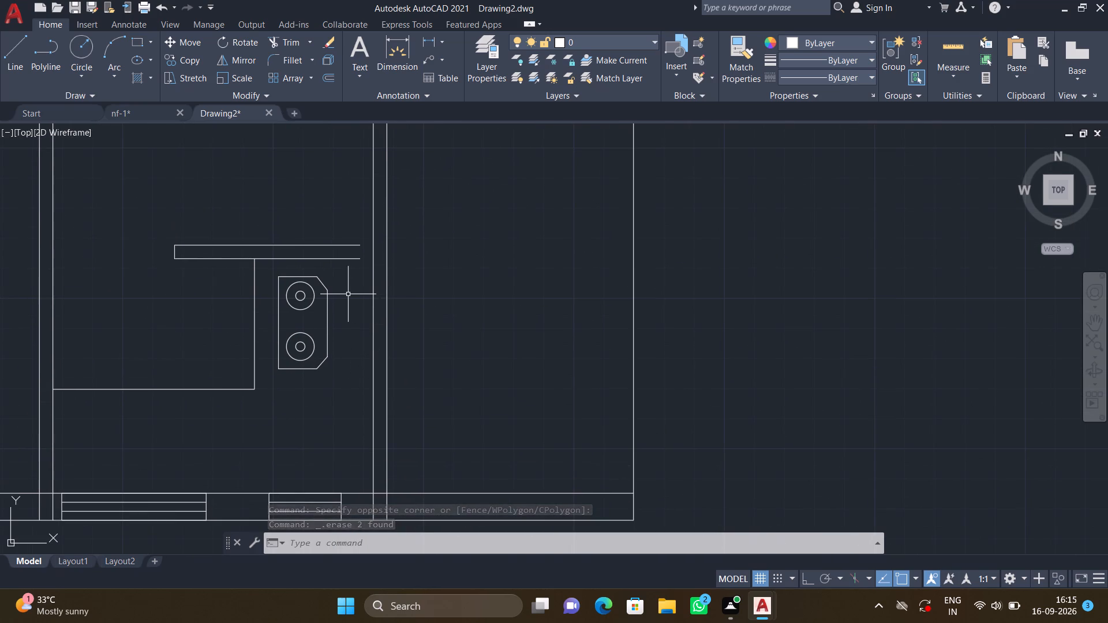
pyautogui.write('ex')
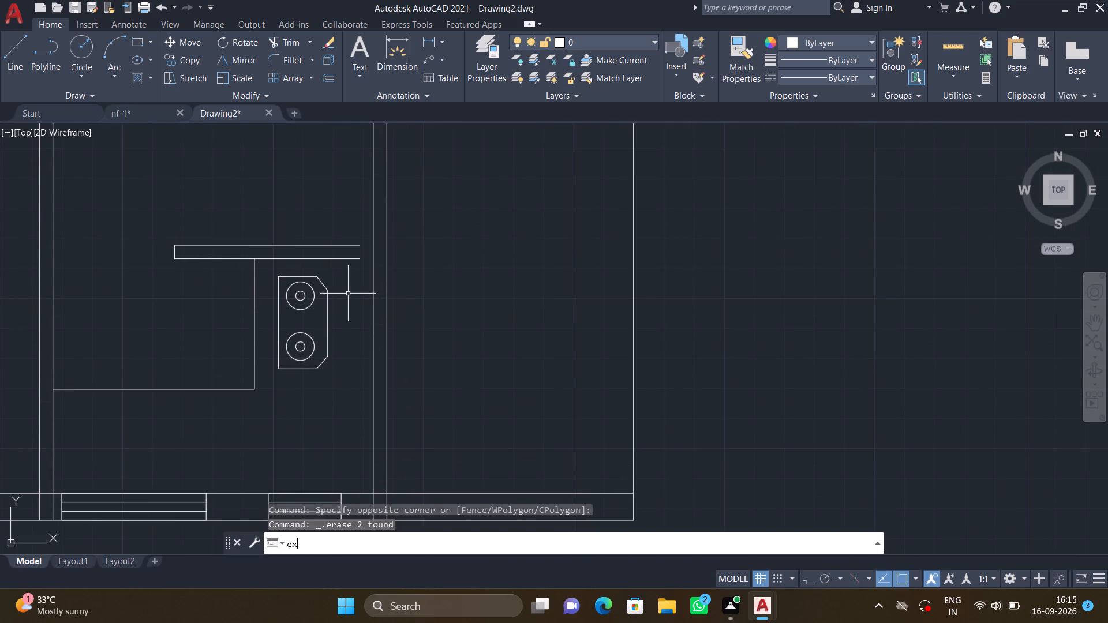
pyautogui.press('Return')
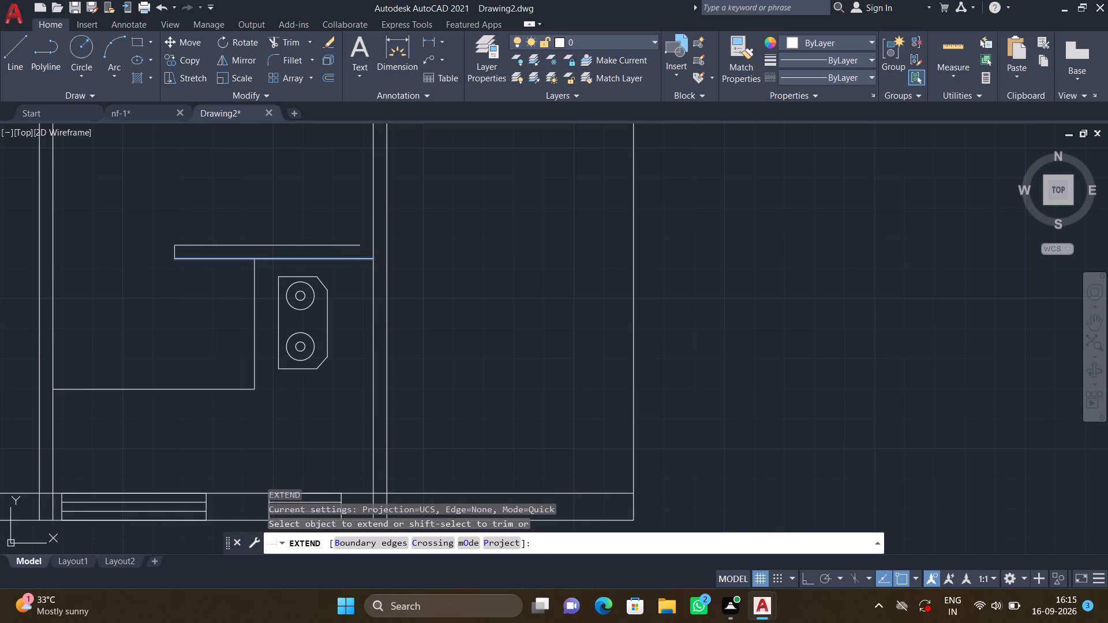
pyautogui.click(350, 257)
pyautogui.click(356, 243)
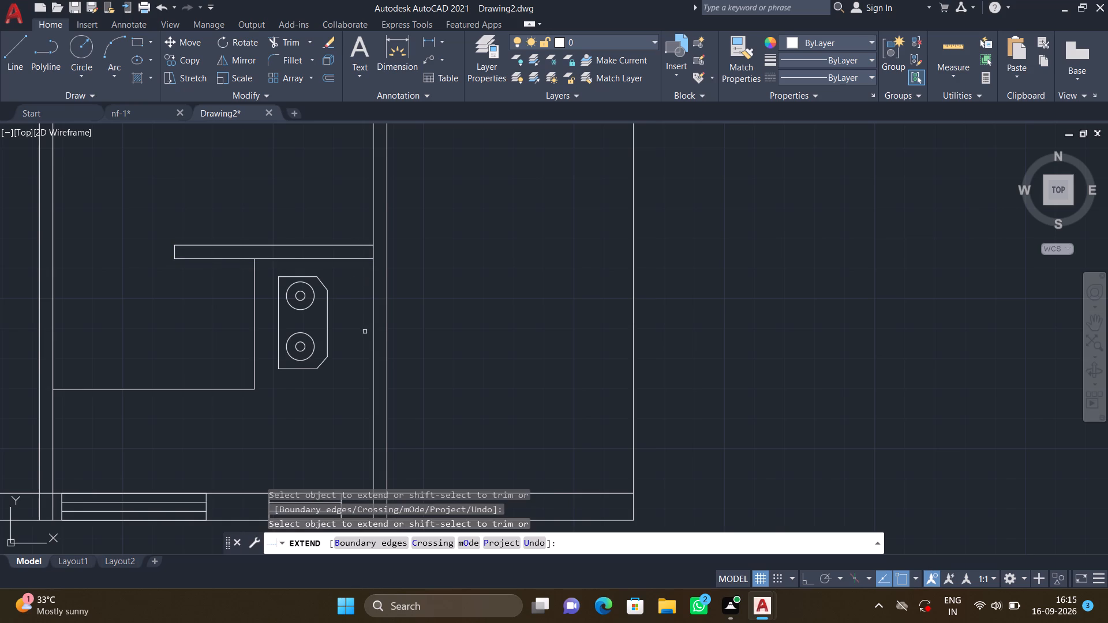
pyautogui.press('Return')
# Trim the new wall's west line and the south wall's inner line where the new kitchen wall meets the south outer wall.
pyautogui.scroll(-3, 369, 329)
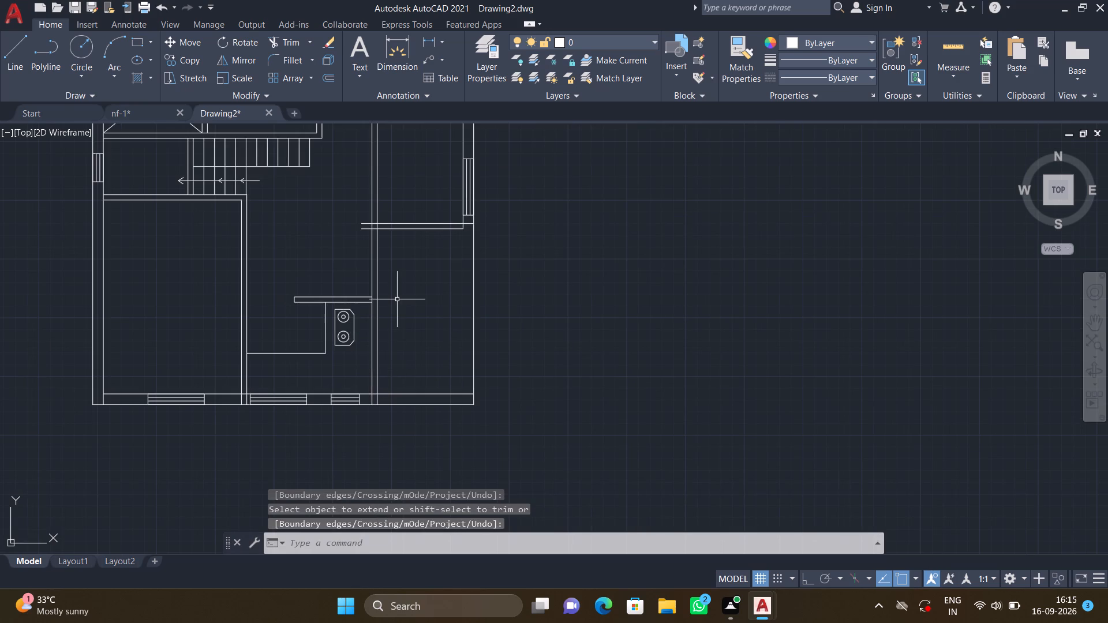
pyautogui.scroll(-1, 392, 307)
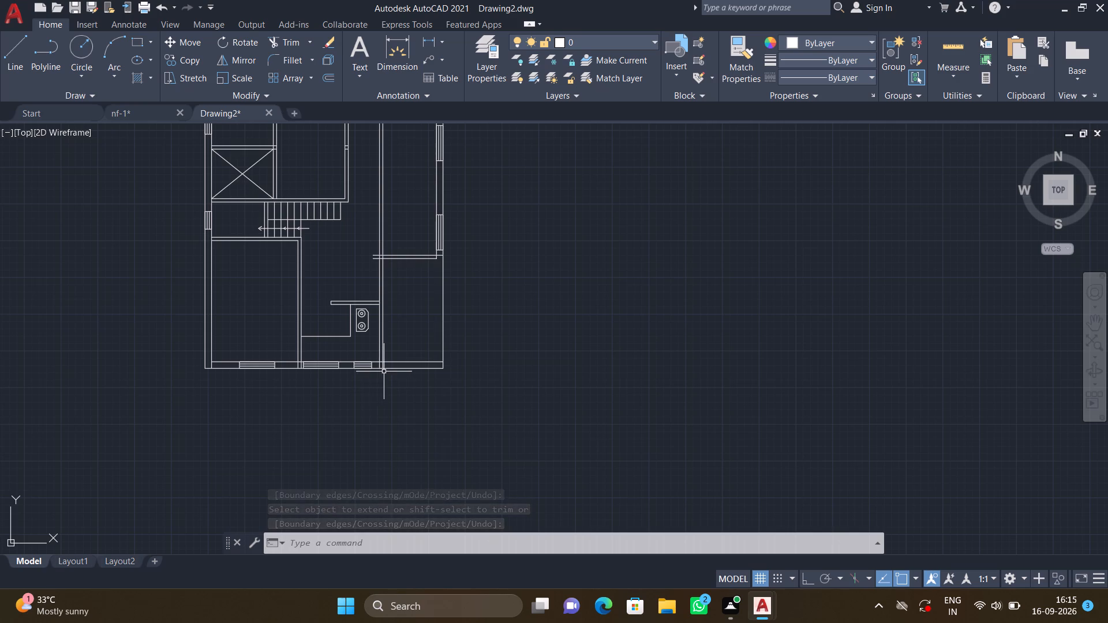
pyautogui.scroll(5, 384, 370)
pyautogui.write('tr')
pyautogui.press('Return')
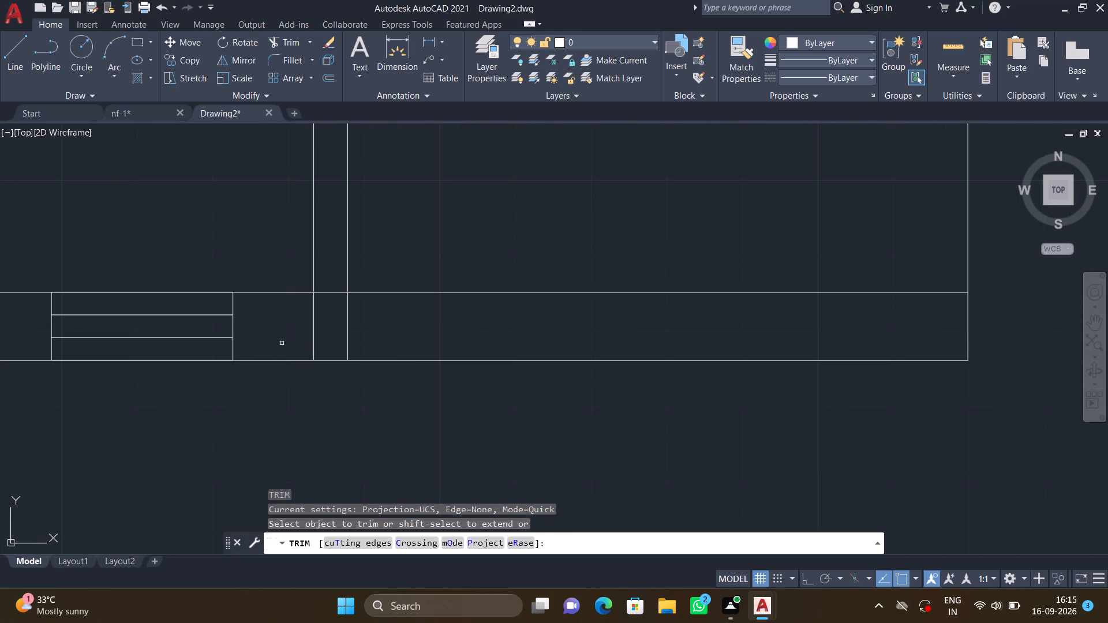
pyautogui.click(279, 340)
pyautogui.moveTo(331, 324); pyautogui.dragTo(329, 318)
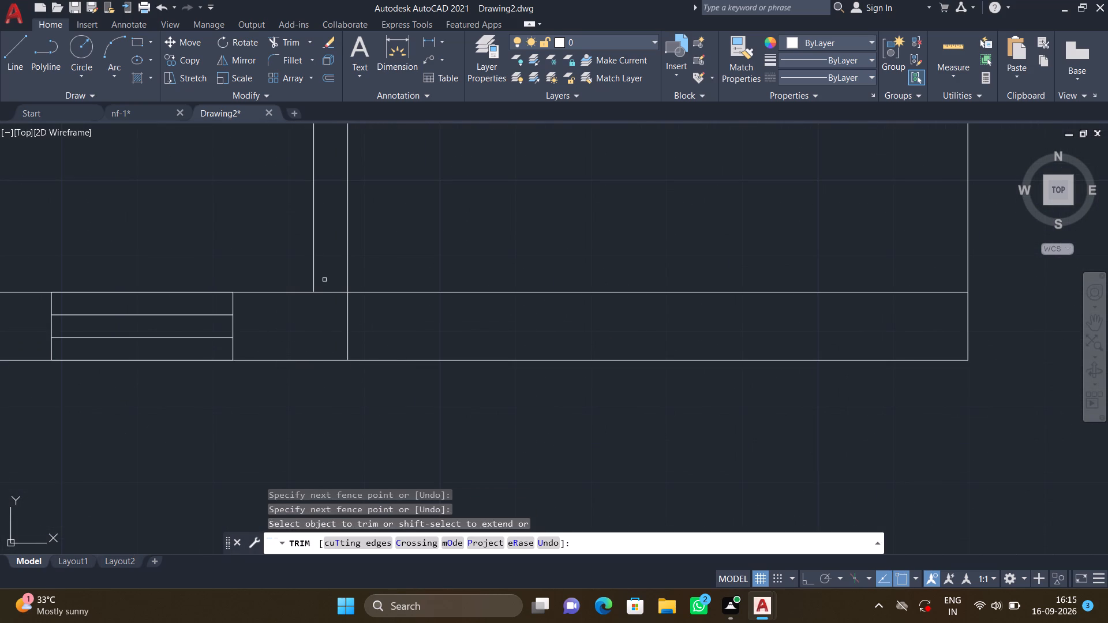
pyautogui.click(324, 279)
pyautogui.click(329, 309)
# Trim the partition lines and the inner wall line where the wall west of the kitchen meets the south outer wall.
pyautogui.scroll(-2, 360, 324)
pyautogui.scroll(-1, 402, 259)
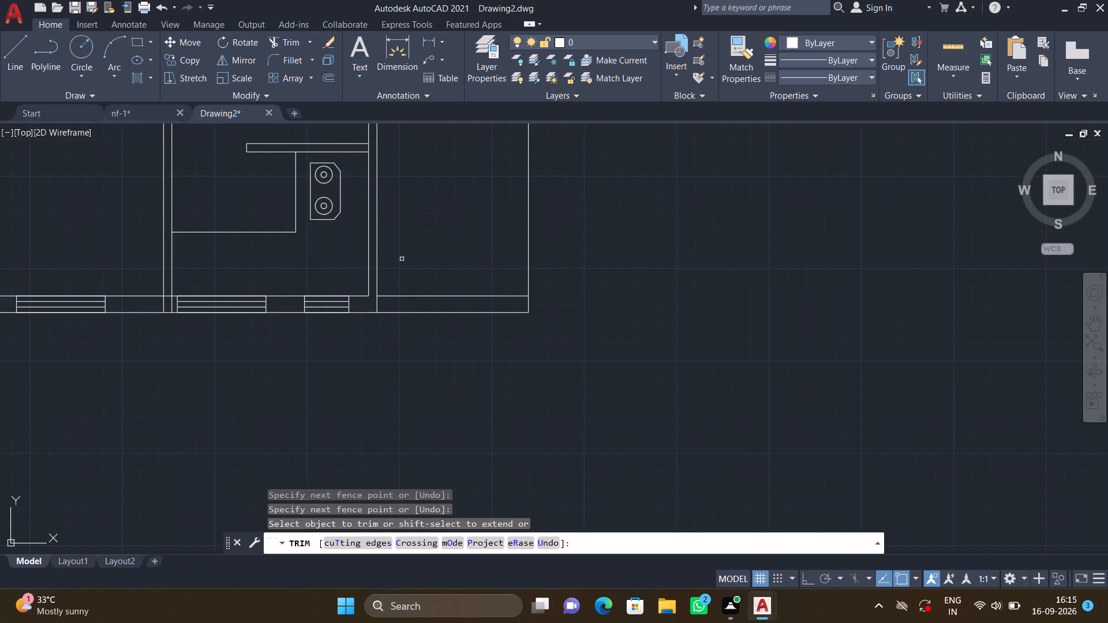
pyautogui.moveTo(137, 322); pyautogui.dragTo(280, 344, button='middle')
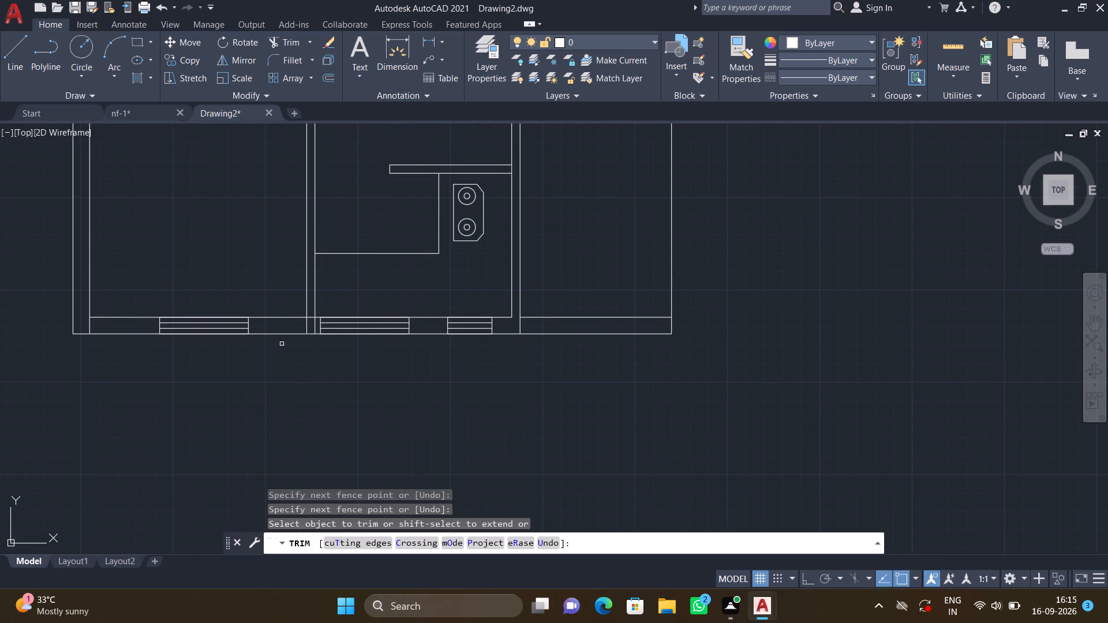
pyautogui.scroll(4, 283, 339)
pyautogui.moveTo(368, 245); pyautogui.dragTo(375, 245)
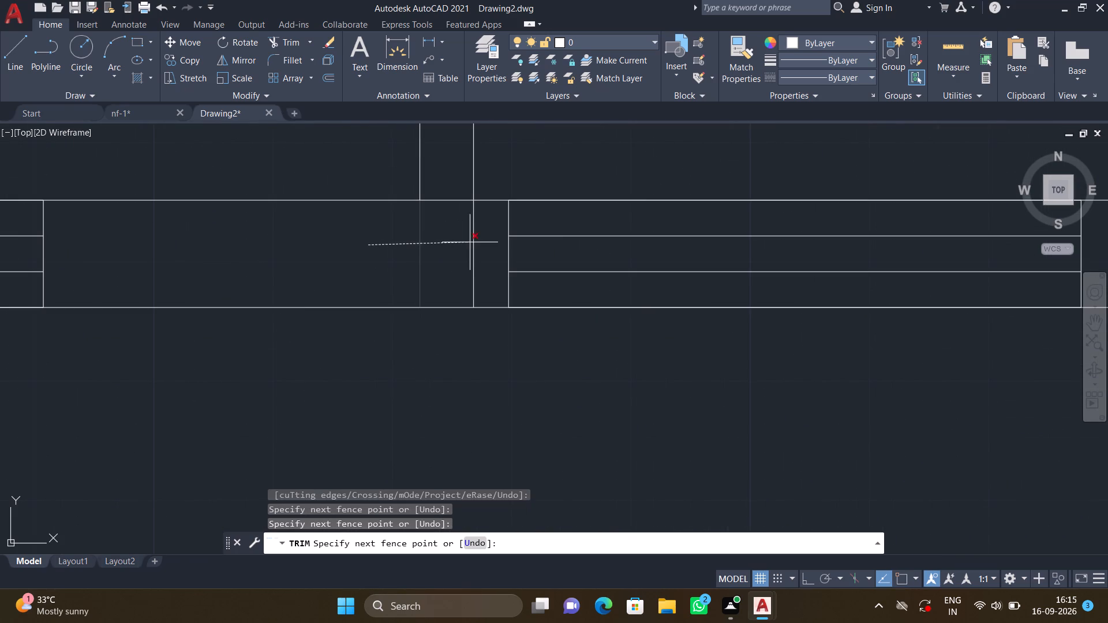
pyautogui.click(478, 242)
pyautogui.click(445, 188)
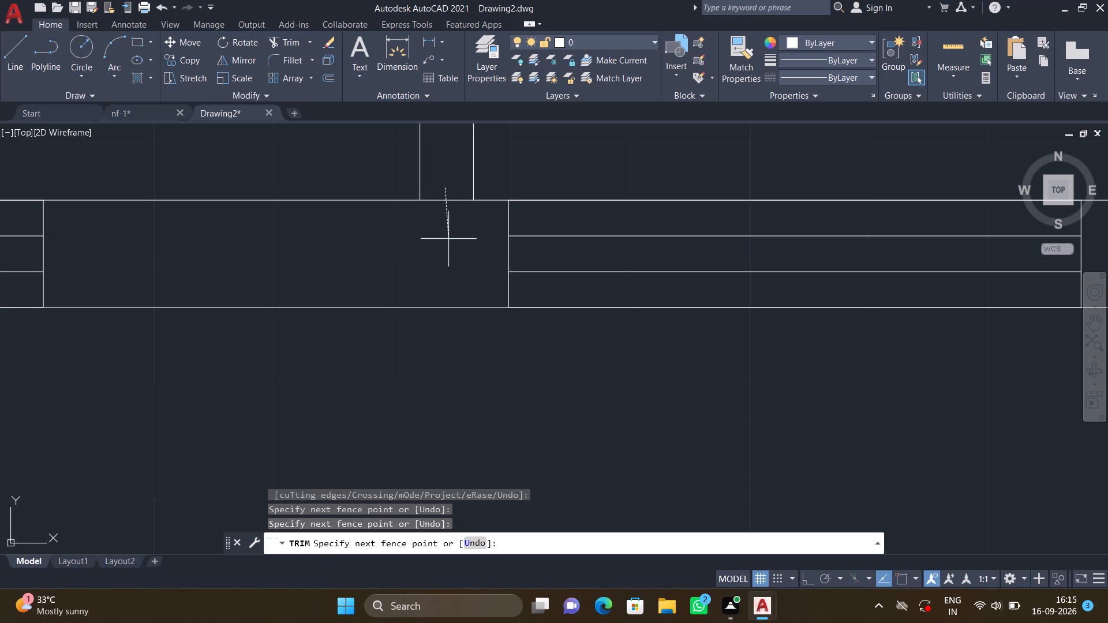
pyautogui.click(449, 243)
# Trim the west wall's inner line where it runs through the south wall at the house's southwest corner.
pyautogui.scroll(-4, 372, 375)
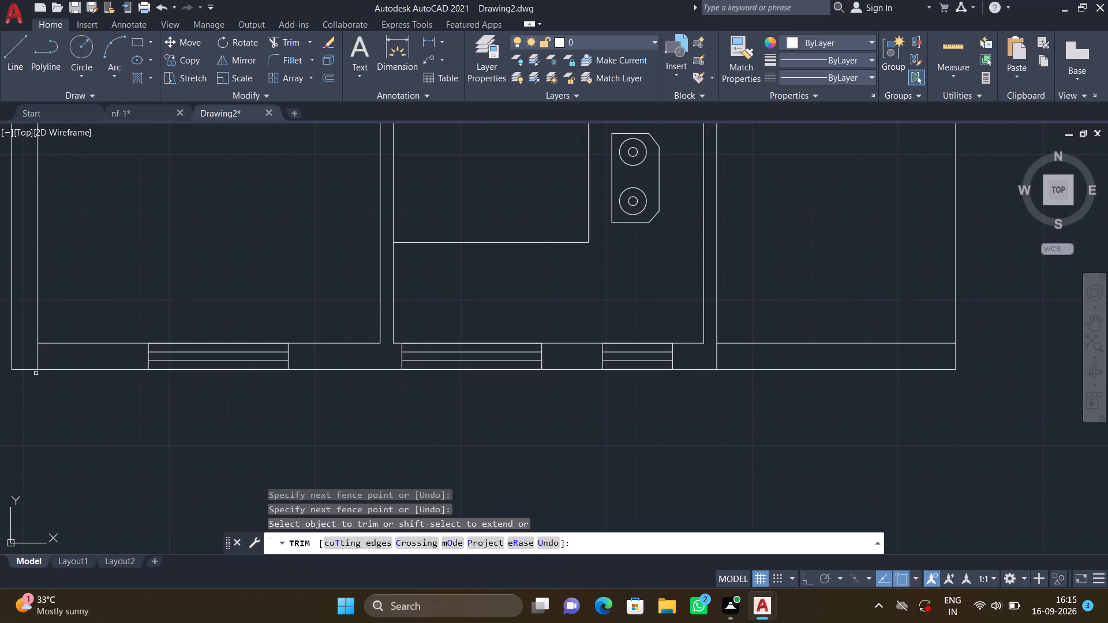
pyautogui.click(31, 354)
pyautogui.click(65, 358)
pyautogui.scroll(-3, 194, 467)
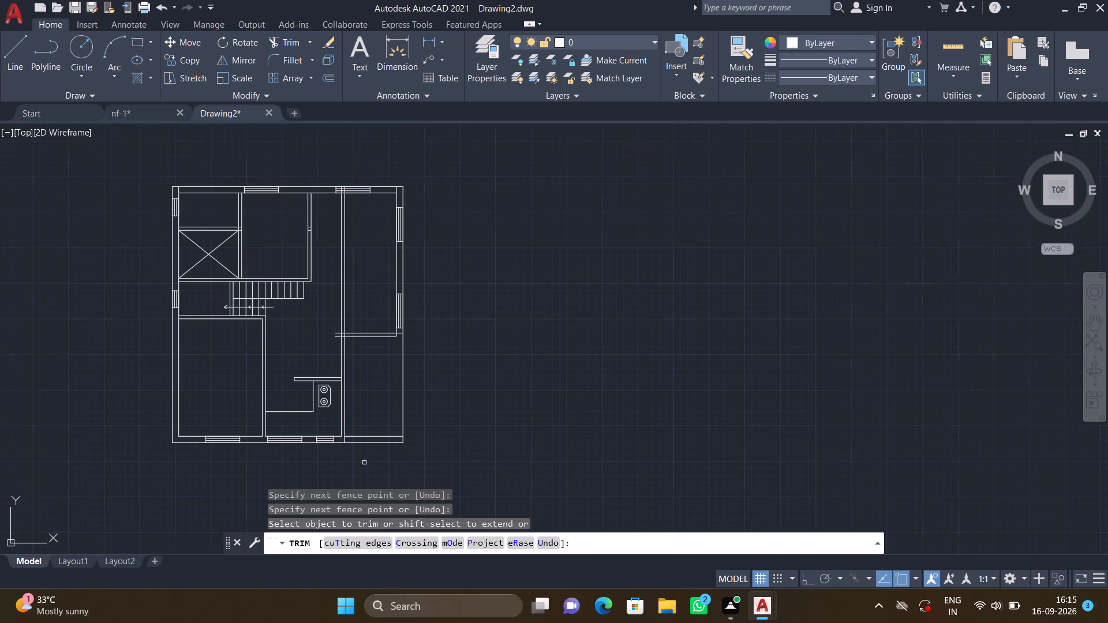
pyautogui.moveTo(415, 462); pyautogui.dragTo(411, 400, button='middle')
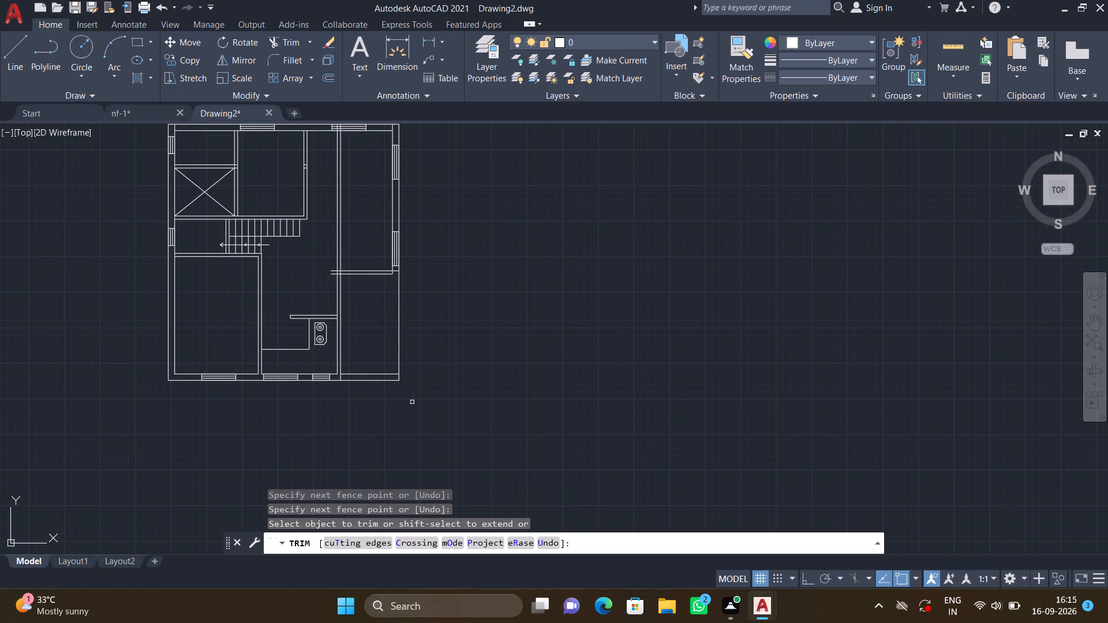
pyautogui.press('Return')
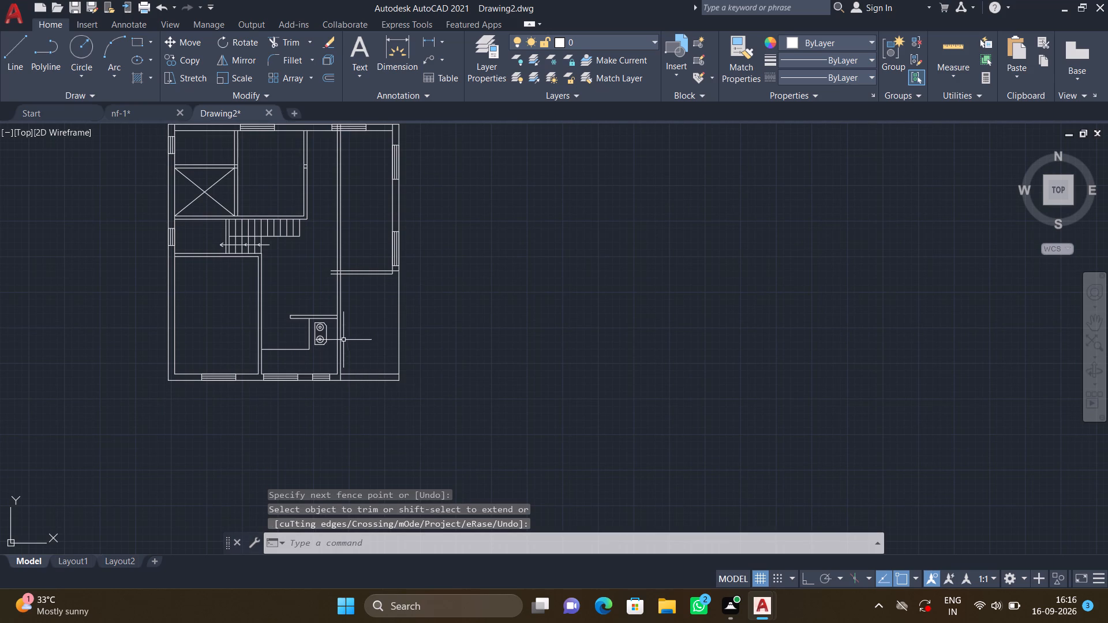
# Trim away both lines of the new kitchen wall north of the southeast room's north wall.
pyautogui.scroll(2, 329, 270)
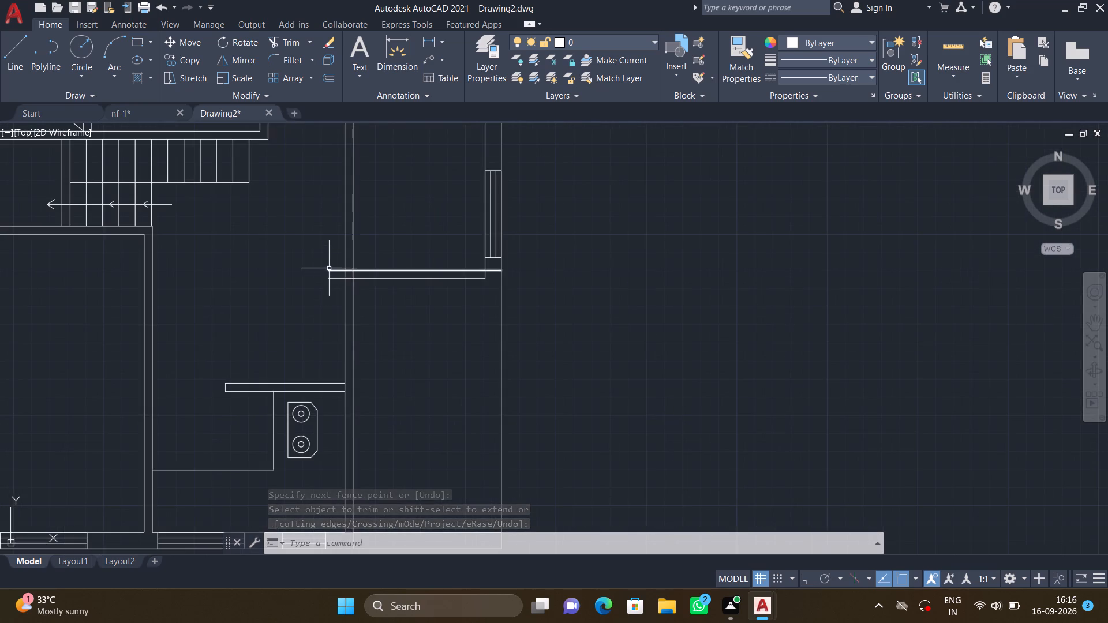
pyautogui.scroll(-2, 326, 265)
pyautogui.moveTo(326, 270); pyautogui.dragTo(338, 369, button='middle')
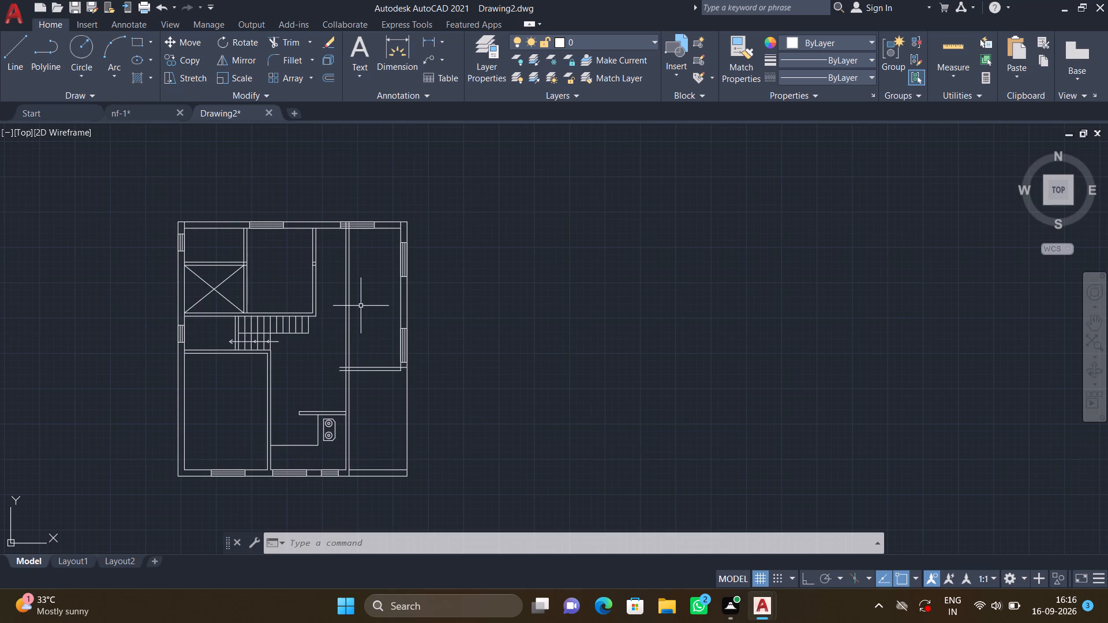
pyautogui.write('tr')
pyautogui.press('Return')
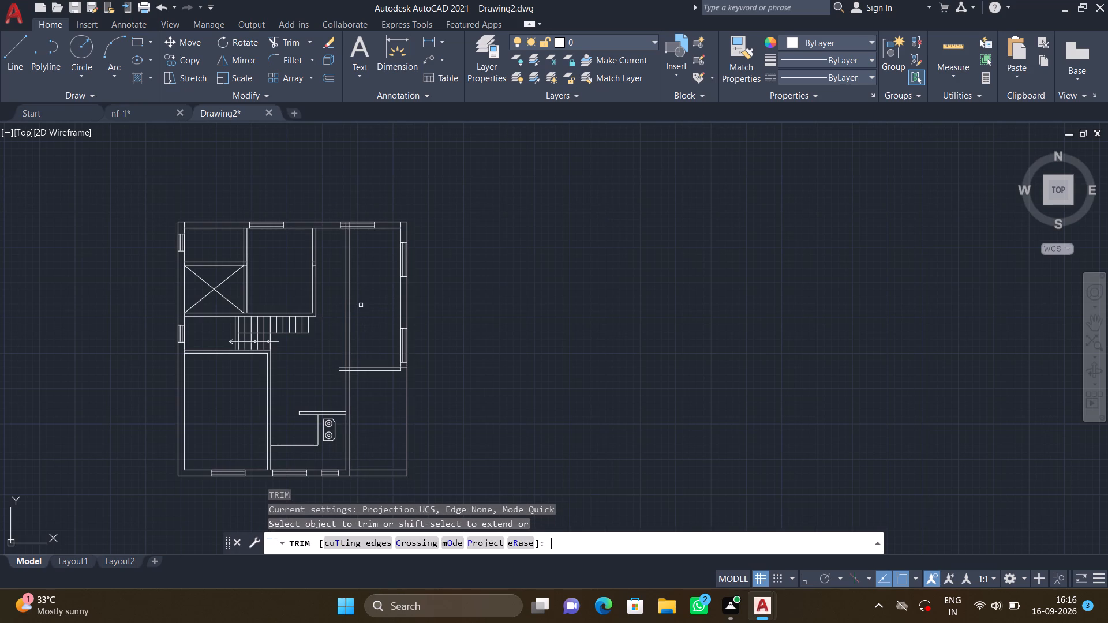
pyautogui.click(337, 318)
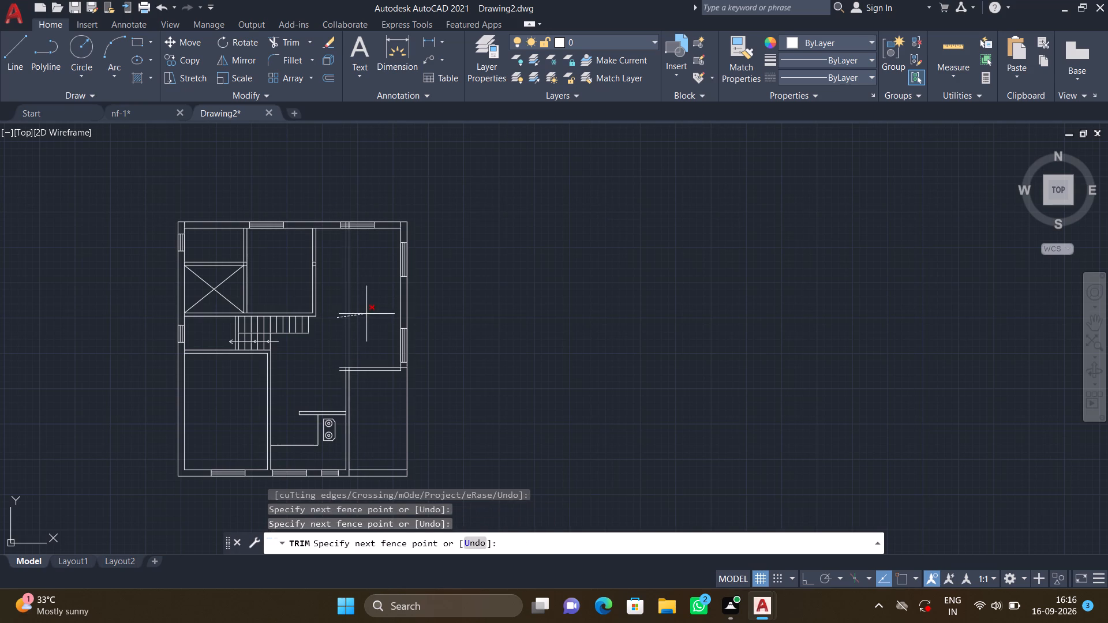
pyautogui.click(367, 314)
# Trim both line ends of the southeast room's north wall that project west past the new kitchen wall.
pyautogui.scroll(3, 335, 372)
pyautogui.click(345, 340)
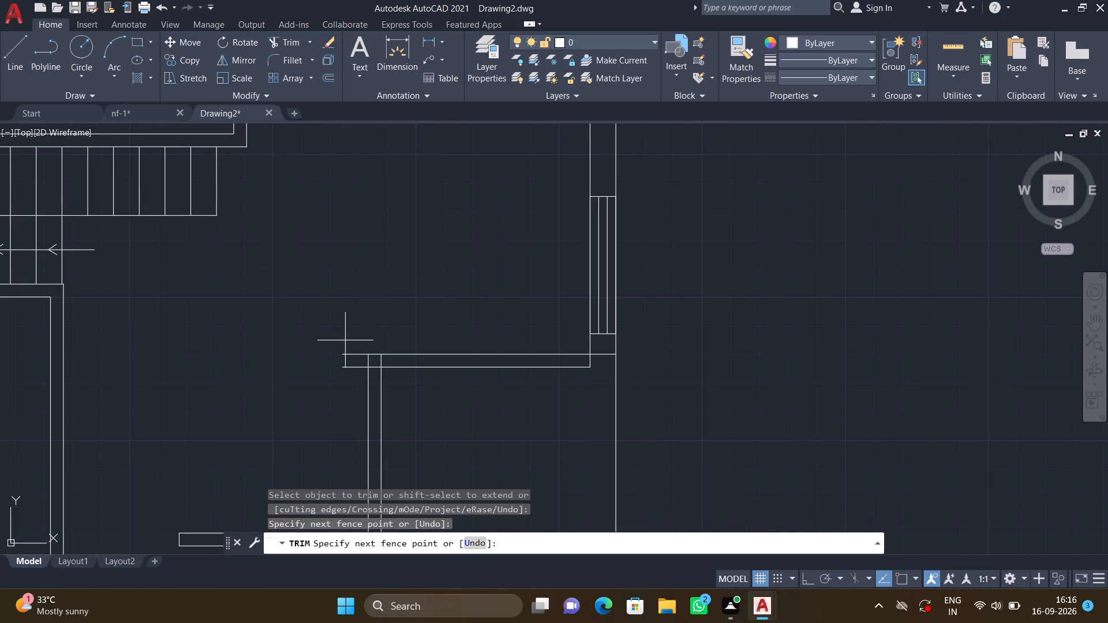
pyautogui.click(354, 393)
pyautogui.press('Return')
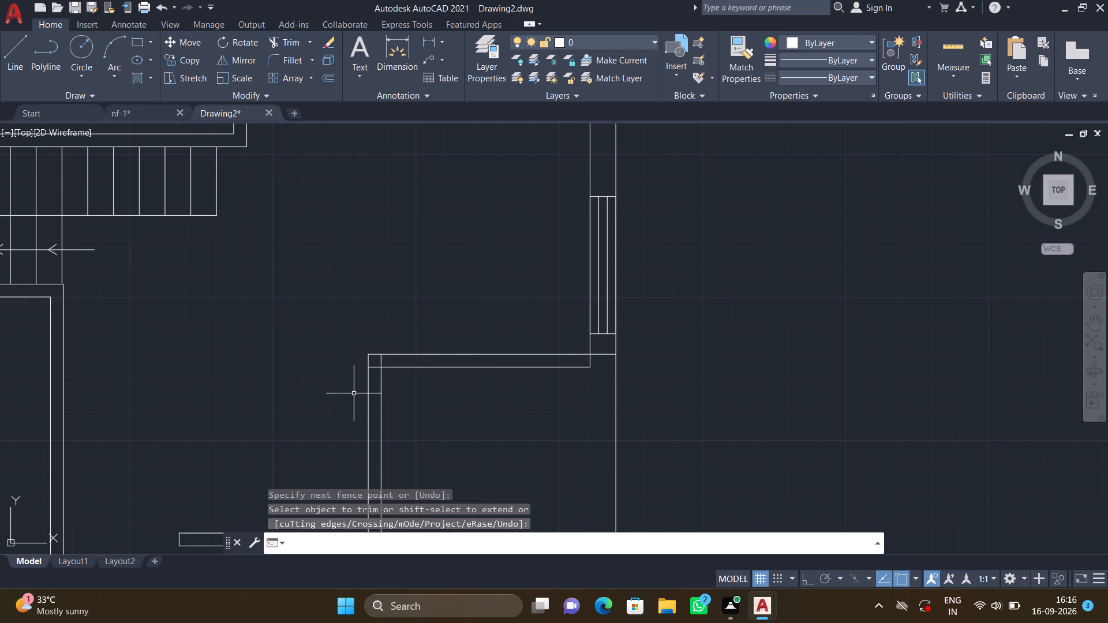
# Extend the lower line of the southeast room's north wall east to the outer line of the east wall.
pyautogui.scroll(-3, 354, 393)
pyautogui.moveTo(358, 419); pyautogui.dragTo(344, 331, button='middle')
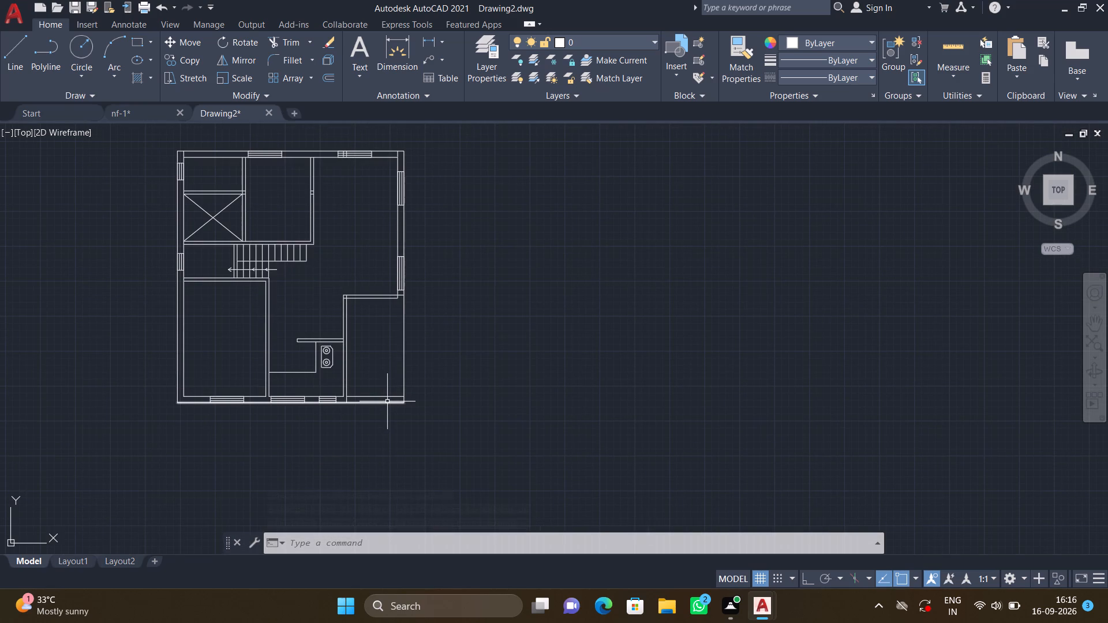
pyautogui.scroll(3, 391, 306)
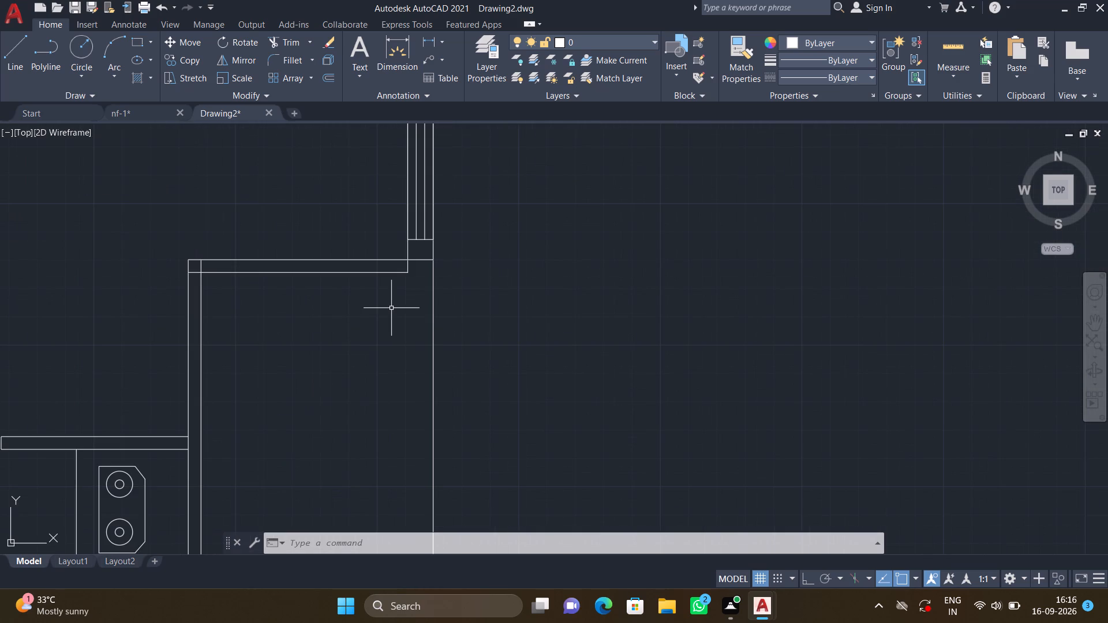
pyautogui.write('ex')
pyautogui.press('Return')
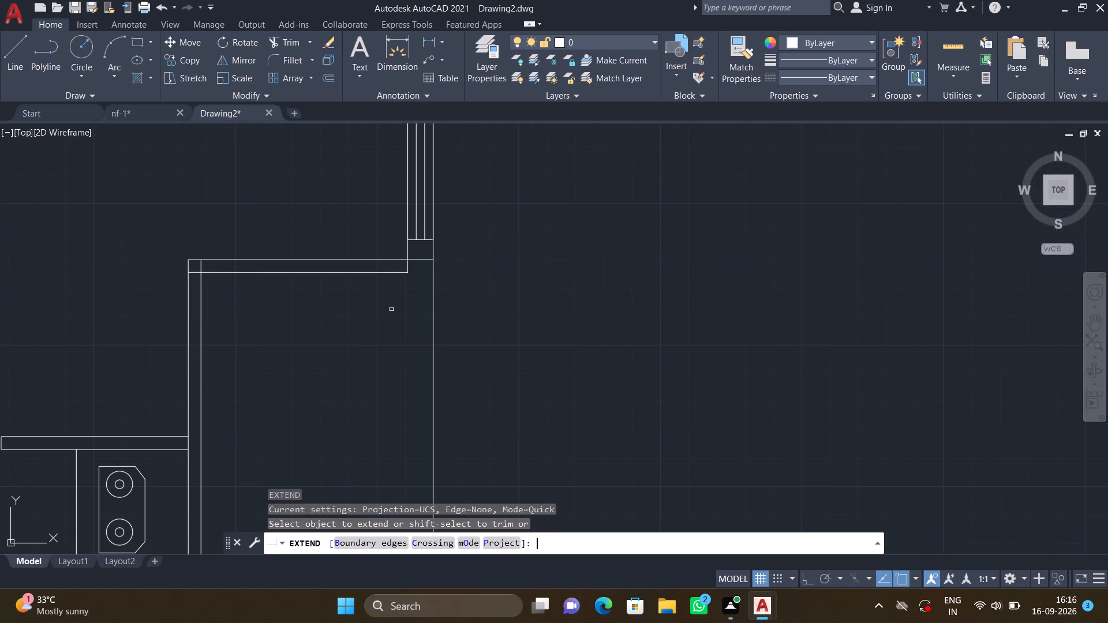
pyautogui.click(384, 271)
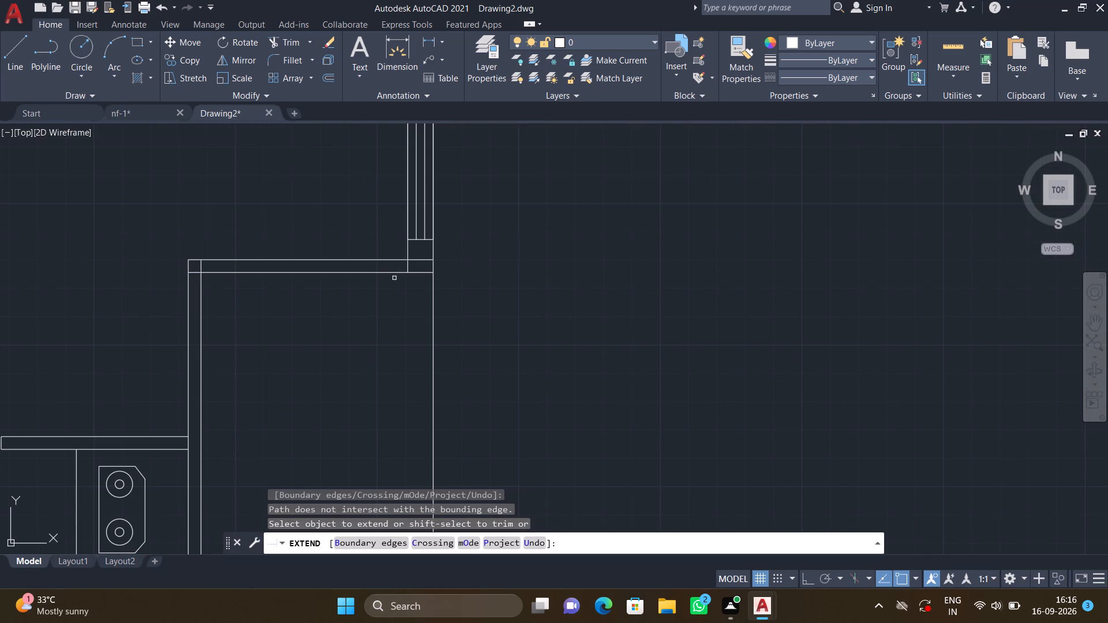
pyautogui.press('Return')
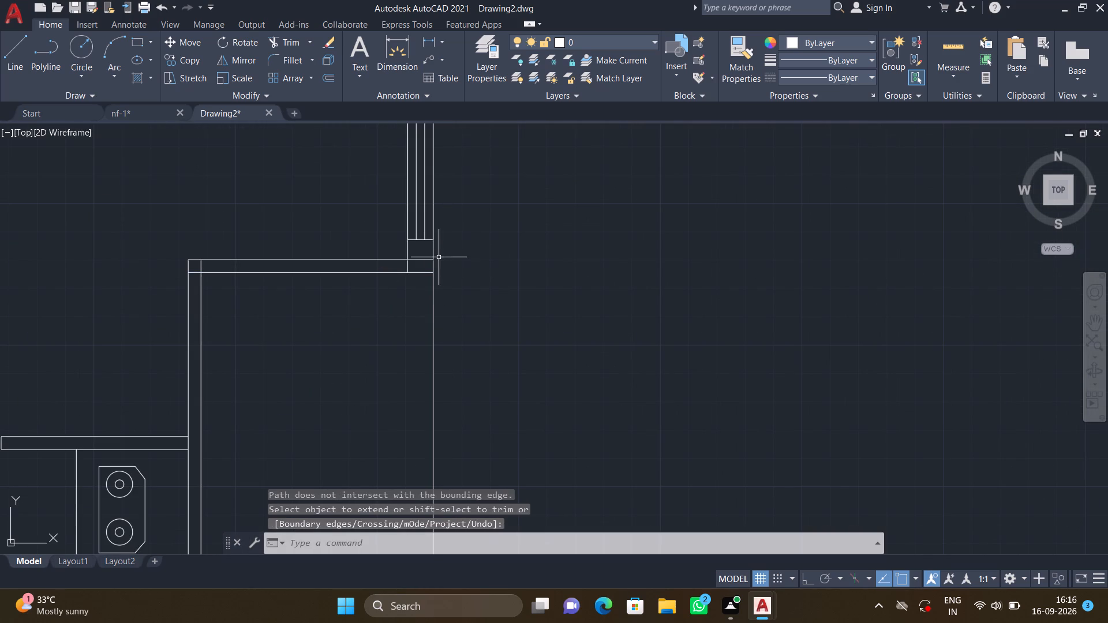
# Trim the overlapping line segments where the southeast room's north wall meets the east outer wall.
pyautogui.scroll(3, 423, 256)
pyautogui.write('tr')
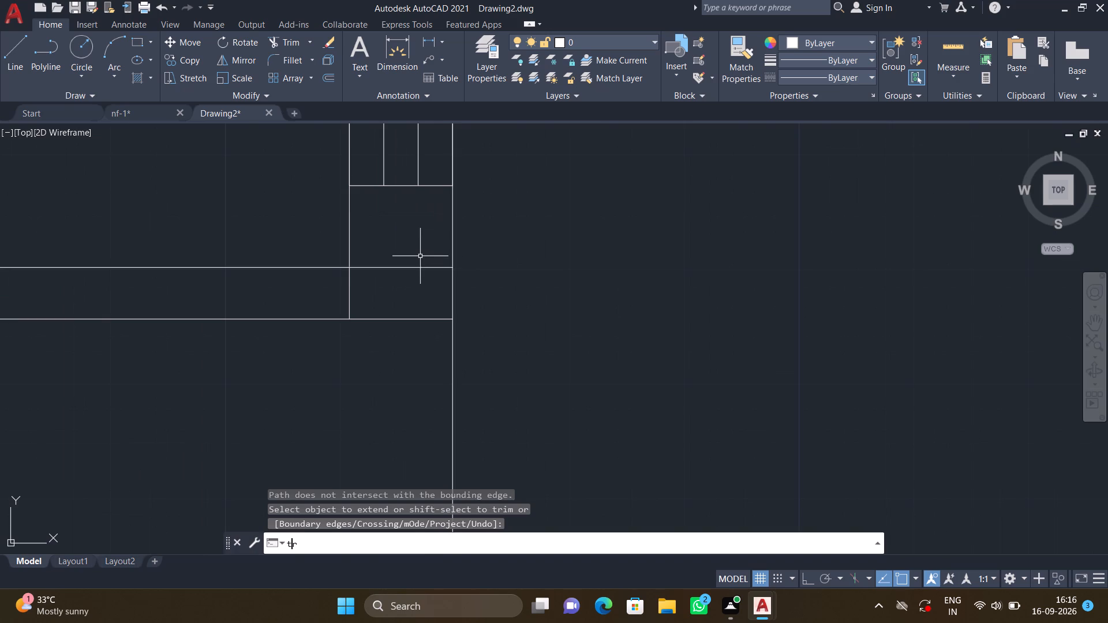
pyautogui.press('Return')
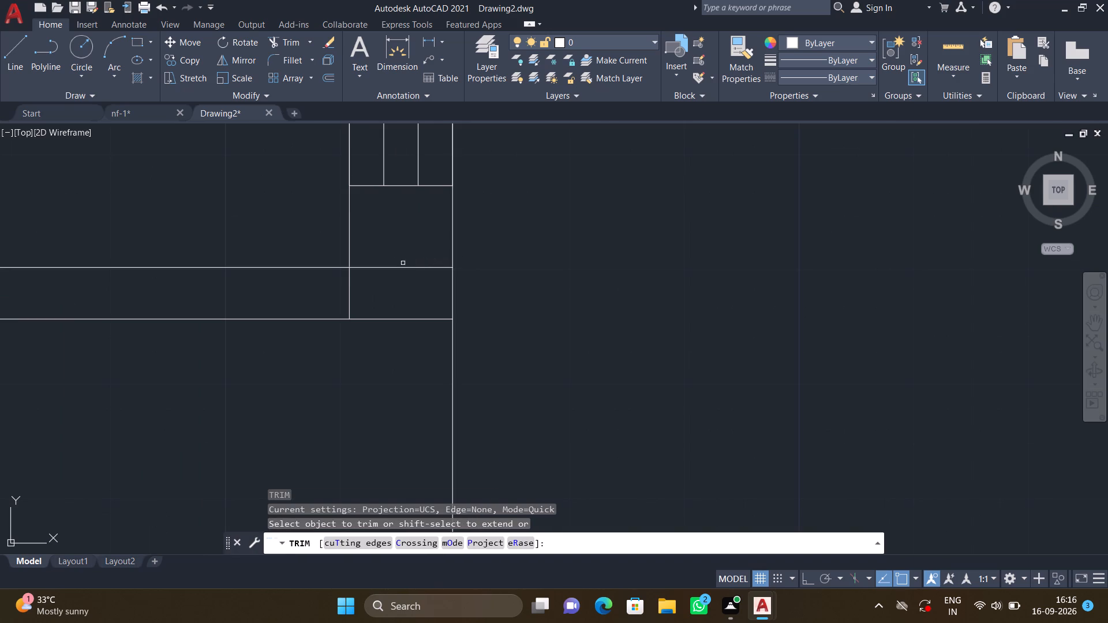
pyautogui.click(391, 257)
pyautogui.moveTo(393, 302); pyautogui.dragTo(388, 299)
pyautogui.click(343, 294)
pyautogui.click(366, 290)
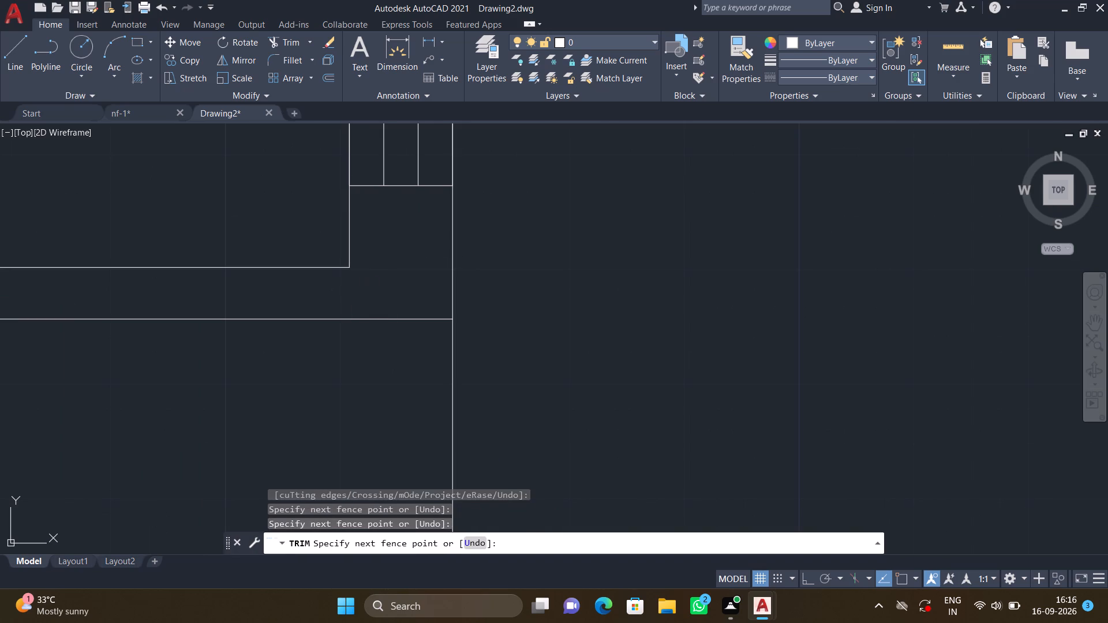
# Trim the overlapping inner wall line ends at the southeast room's northwest corner.
pyautogui.scroll(-4, 369, 407)
pyautogui.moveTo(452, 365); pyautogui.dragTo(448, 208, button='middle')
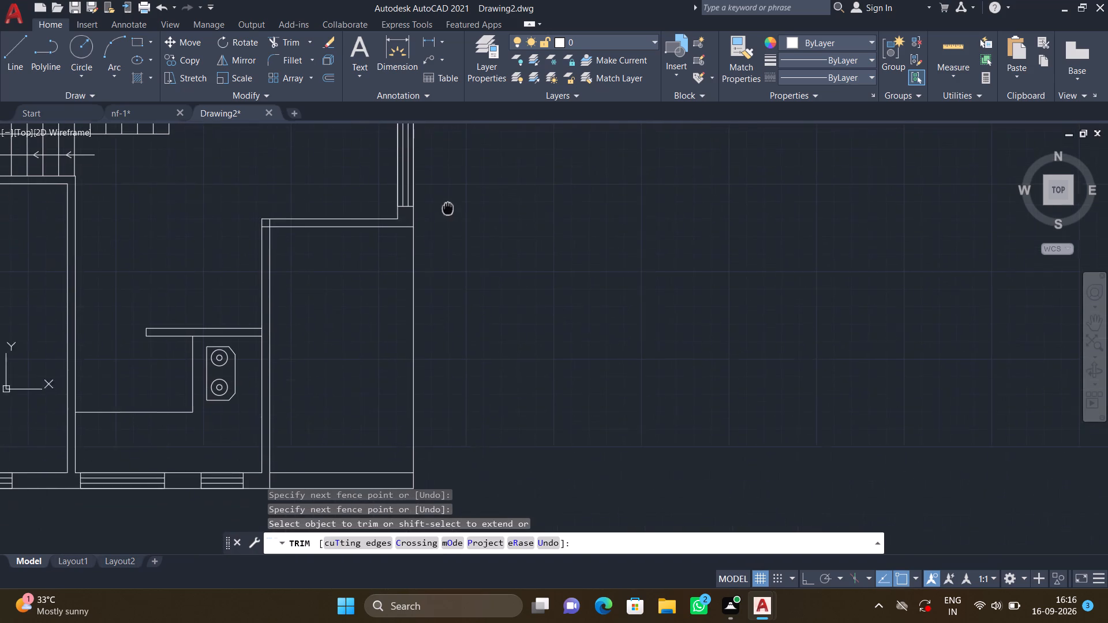
pyautogui.moveTo(448, 208); pyautogui.dragTo(448, 208, button='middle')
pyautogui.scroll(-1, 328, 257)
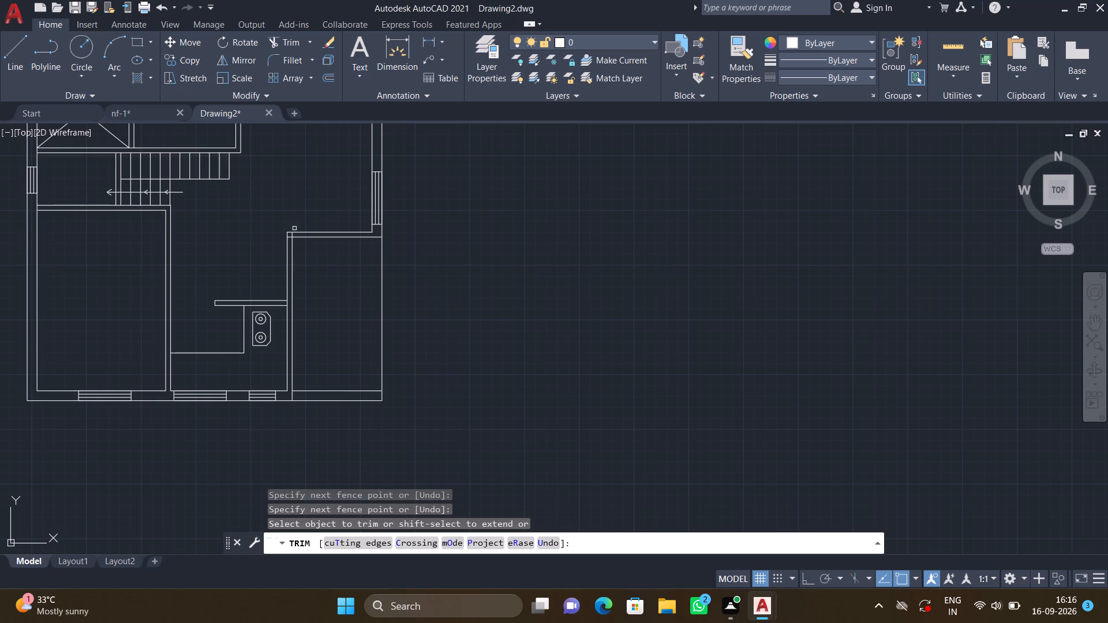
pyautogui.scroll(5, 286, 235)
pyautogui.click(295, 236)
pyautogui.moveTo(306, 288); pyautogui.dragTo(305, 274)
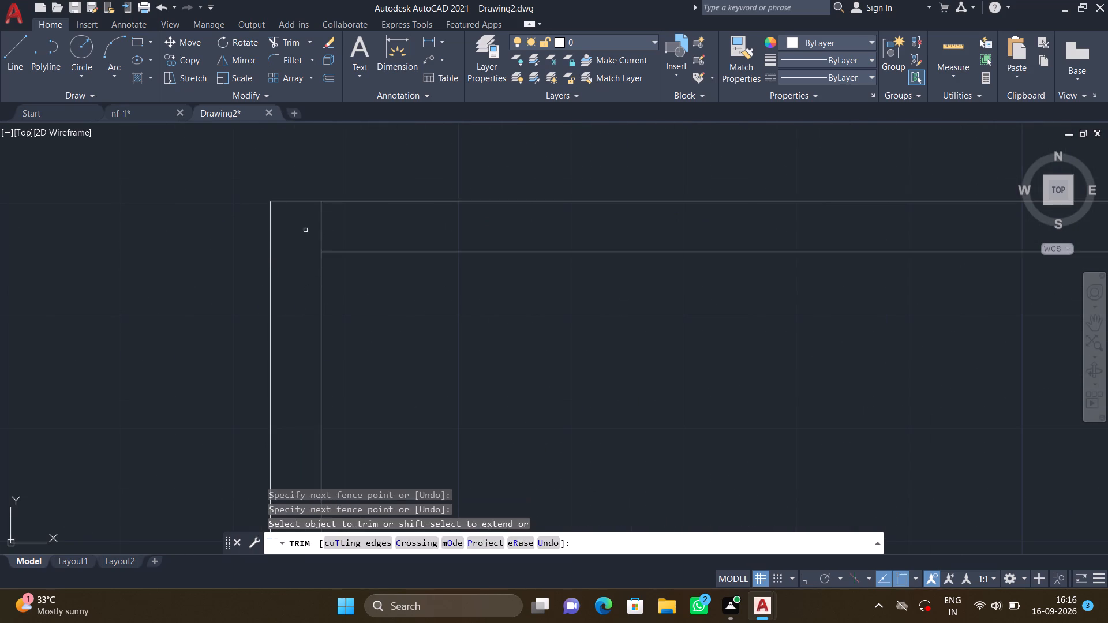
pyautogui.click(305, 230)
pyautogui.click(344, 228)
pyautogui.press('Return')
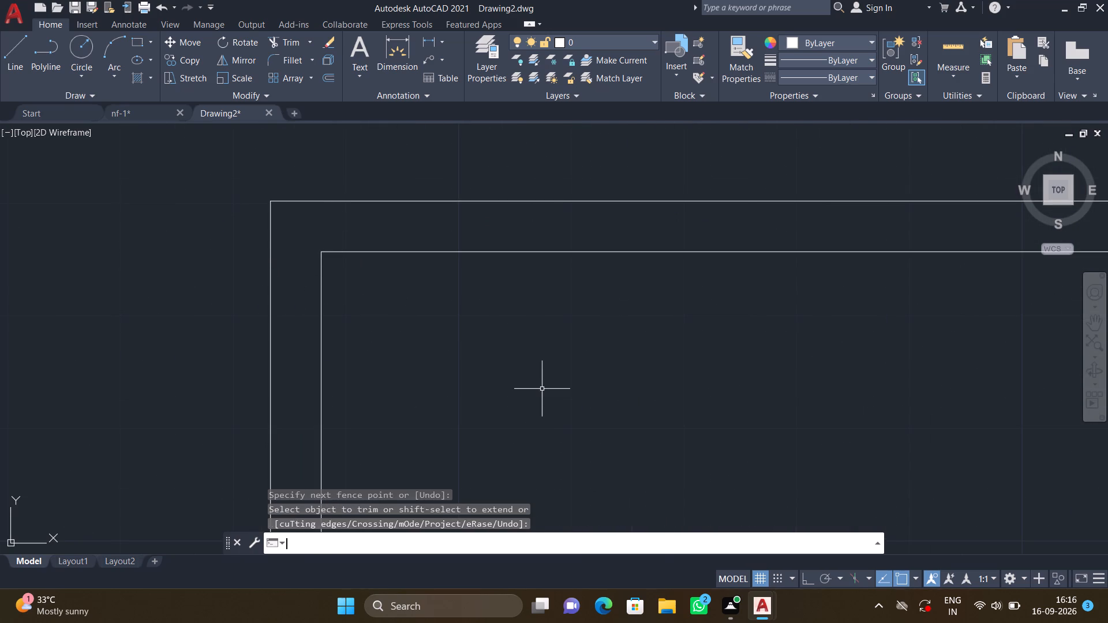
# Delete the lower line of the southeast room's north wall.
pyautogui.scroll(-4, 555, 386)
pyautogui.moveTo(567, 404); pyautogui.dragTo(533, 267, button='middle')
pyautogui.scroll(-2, 536, 278)
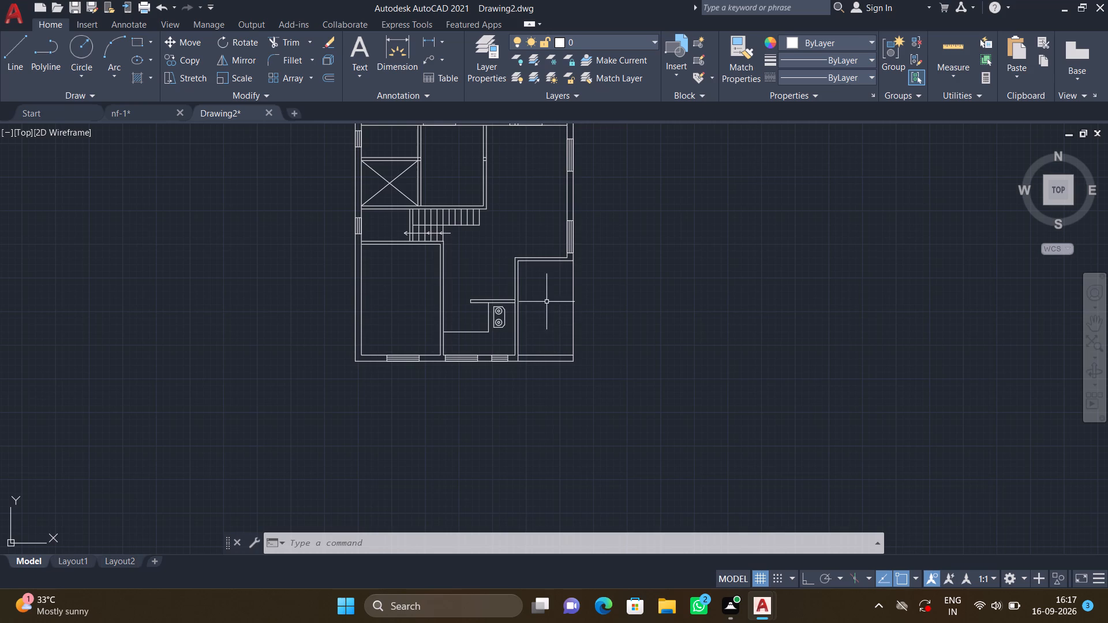
pyautogui.scroll(2, 544, 253)
pyautogui.click(535, 269)
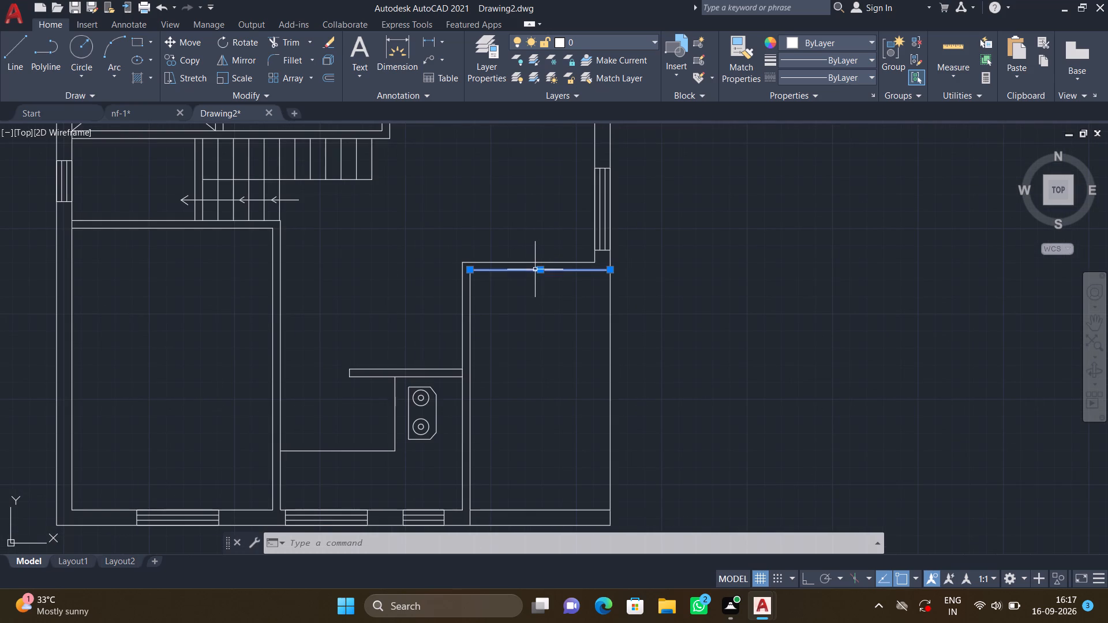
pyautogui.press('Delete')
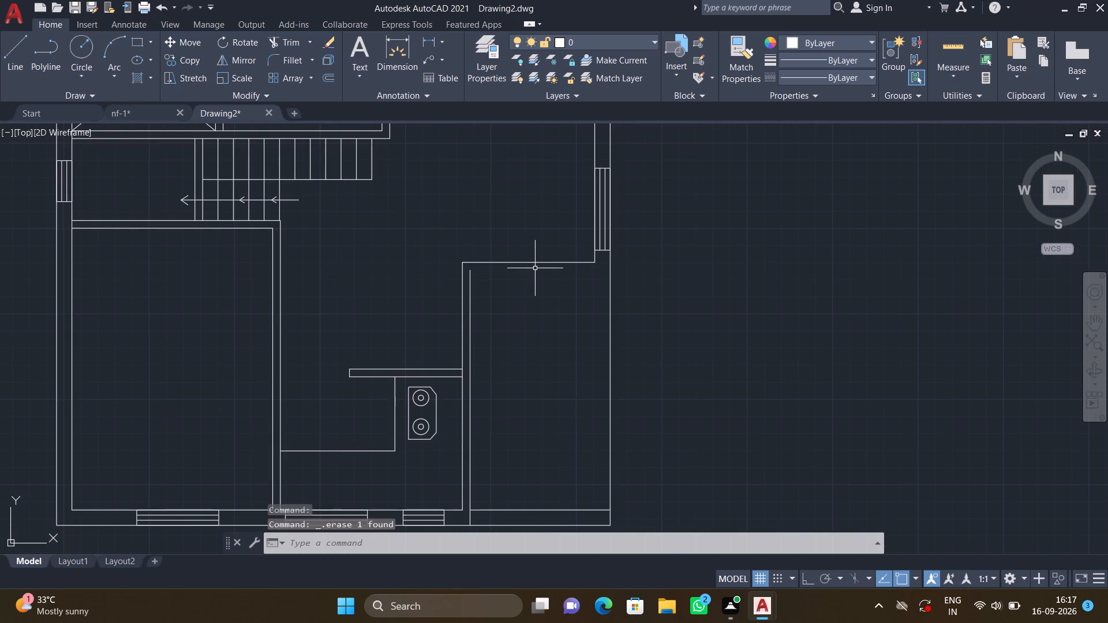
# Offset the upper line of the southeast room's north wall 9" southward to give the wall its thickness.
pyautogui.press('o')
pyautogui.press('Return')
pyautogui.press('9')
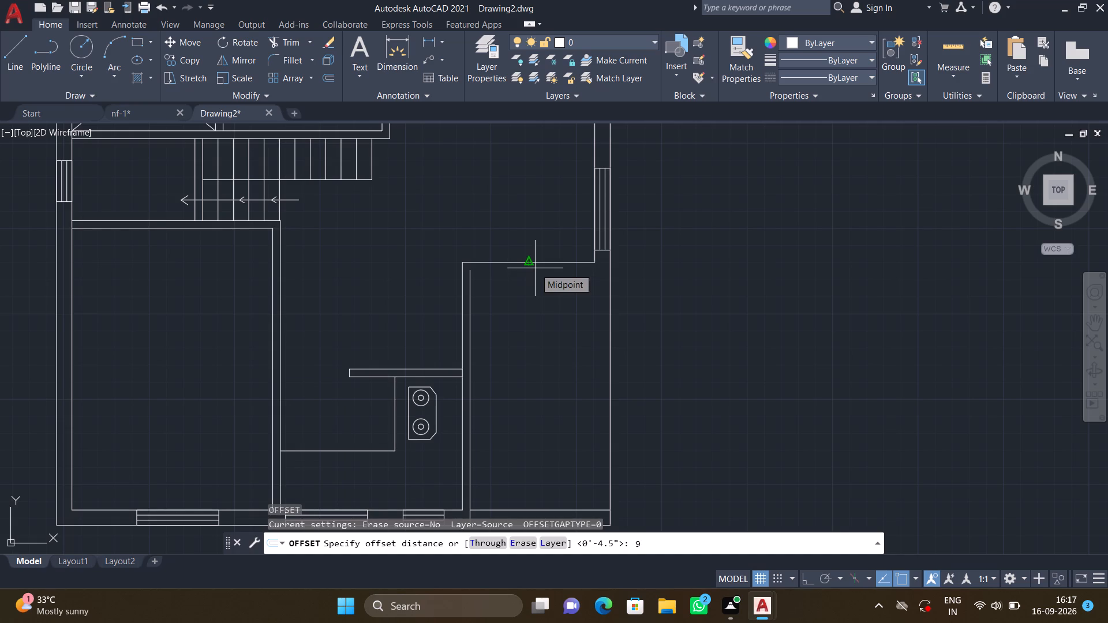
pyautogui.hotkey('shift', '"')
pyautogui.press('Return')
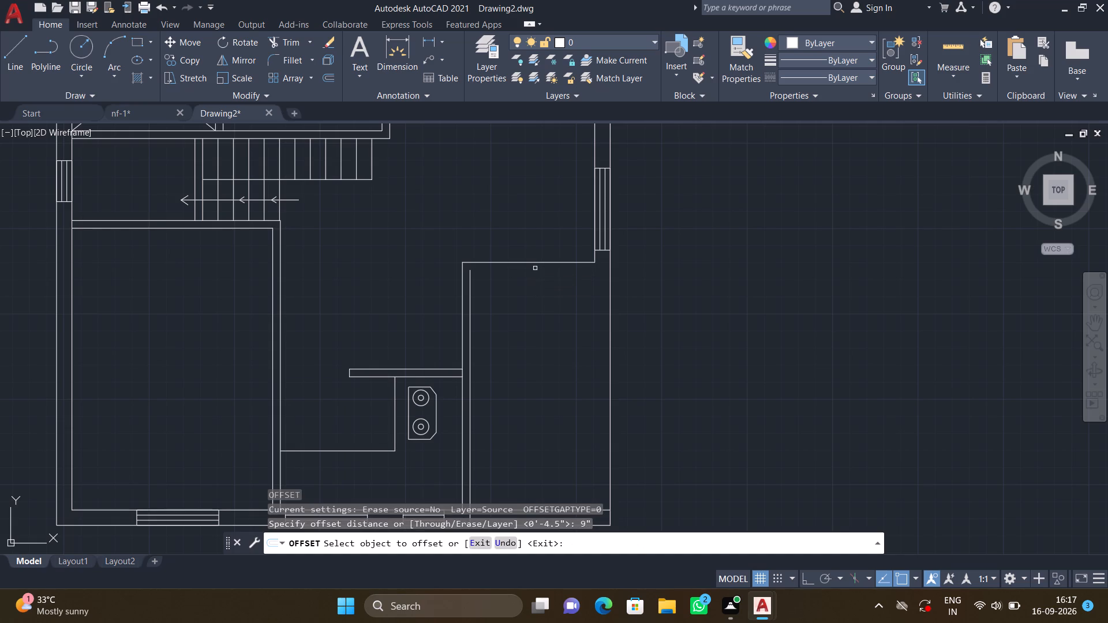
pyautogui.click(527, 263)
pyautogui.click(535, 299)
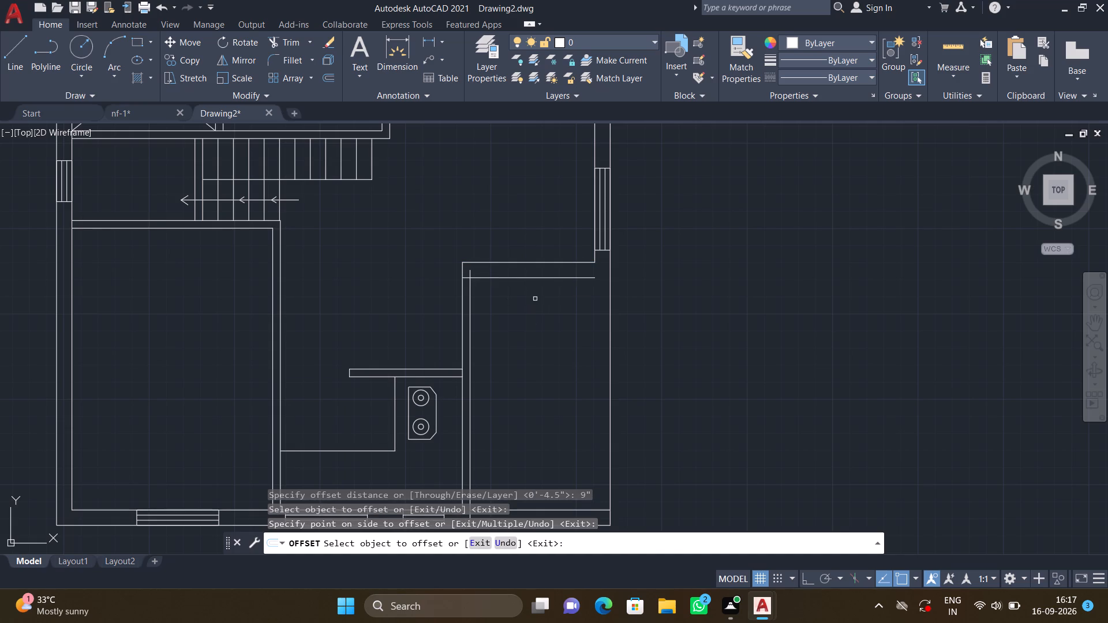
pyautogui.press('Return')
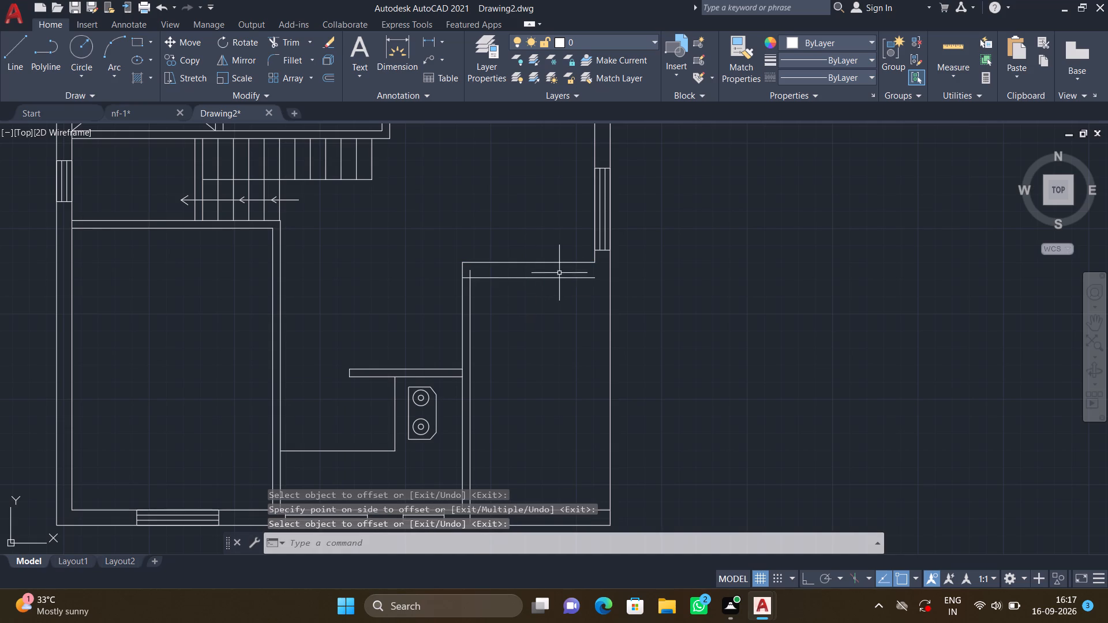
# Trim the overlapping inner wall line ends at the southeast room's northwest corner into a clean inside corner.
pyautogui.scroll(3, 466, 281)
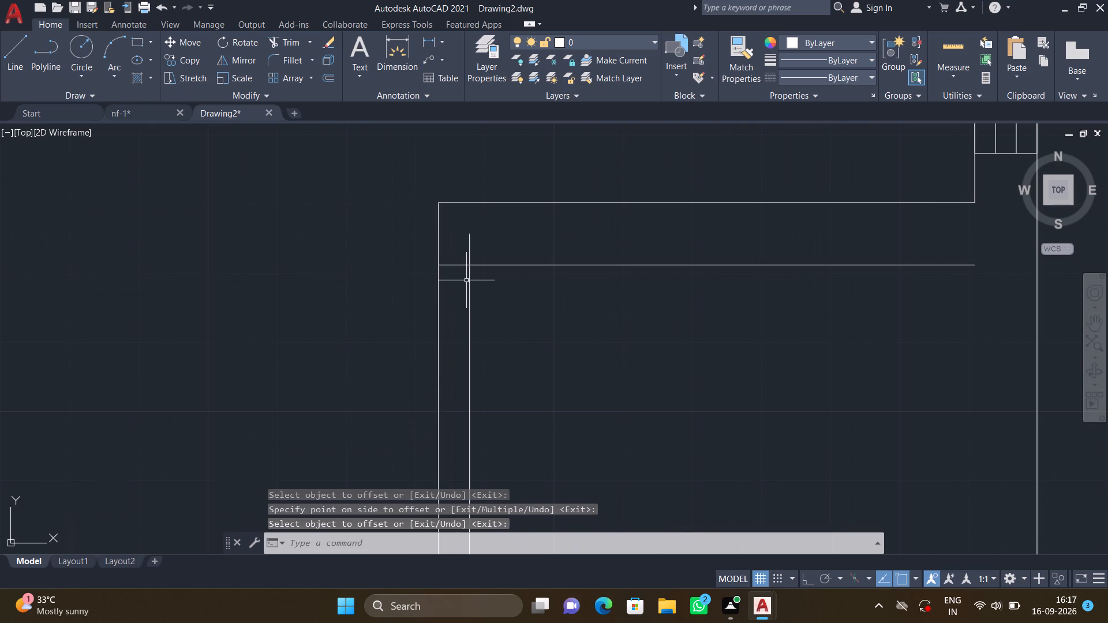
pyautogui.write('tr')
pyautogui.press('Return')
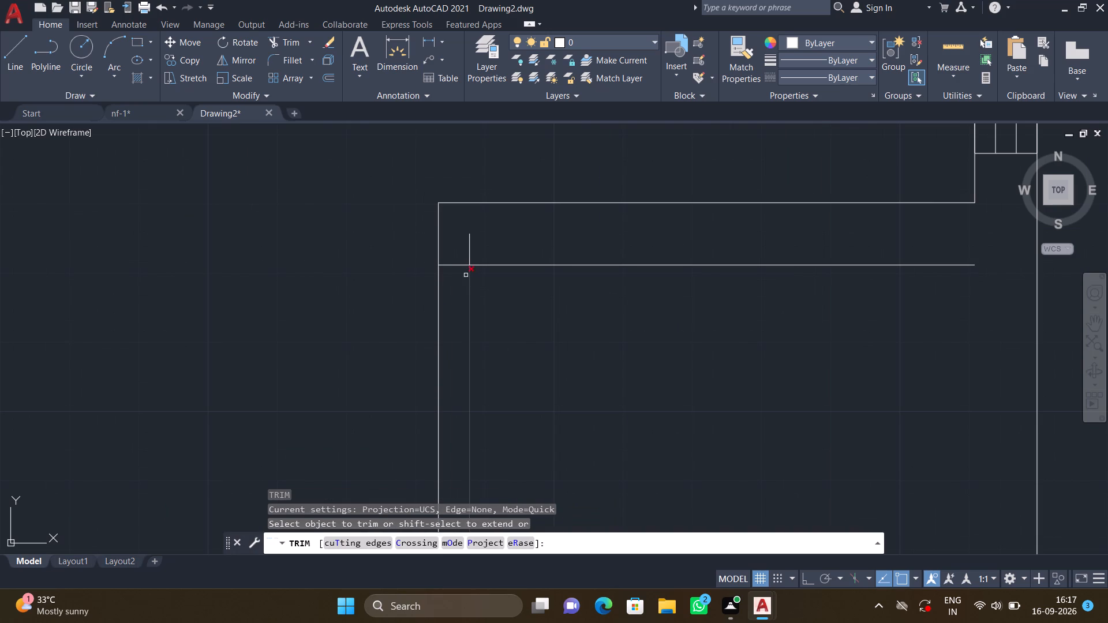
pyautogui.click(453, 252)
pyautogui.moveTo(454, 293); pyautogui.dragTo(454, 279)
pyautogui.click(452, 249)
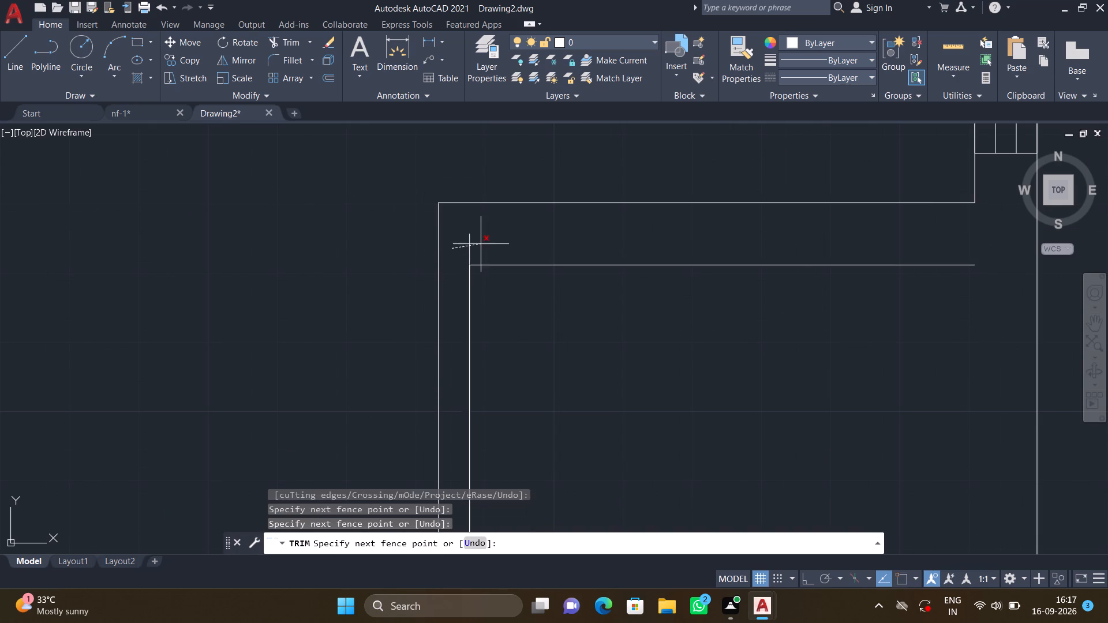
pyautogui.click(486, 243)
pyautogui.scroll(-2, 563, 331)
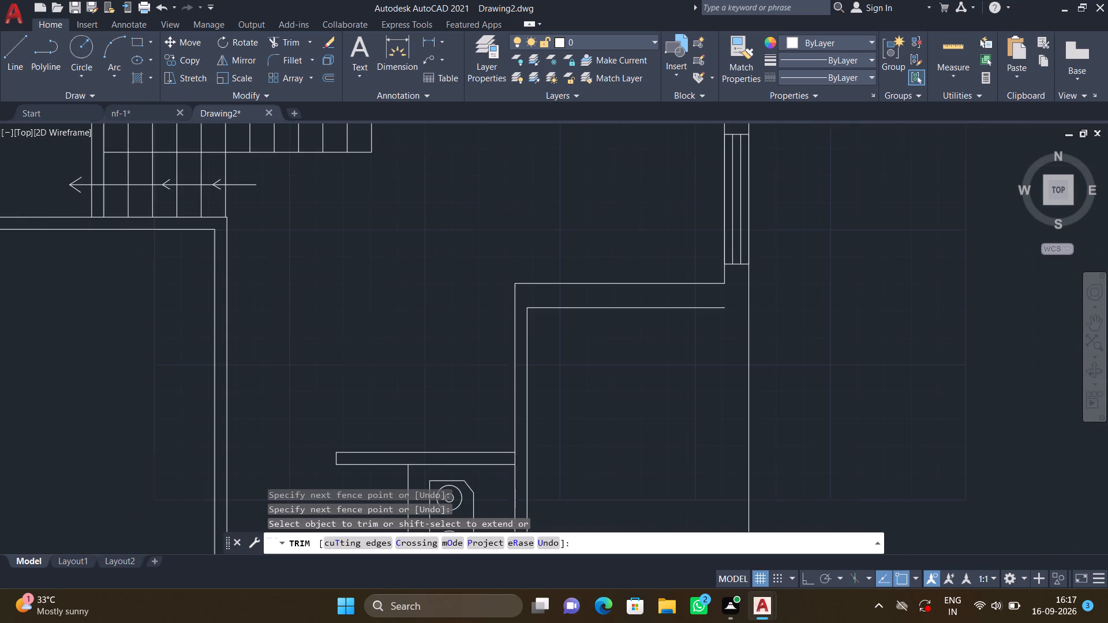
pyautogui.moveTo(581, 354); pyautogui.dragTo(510, 330, button='middle')
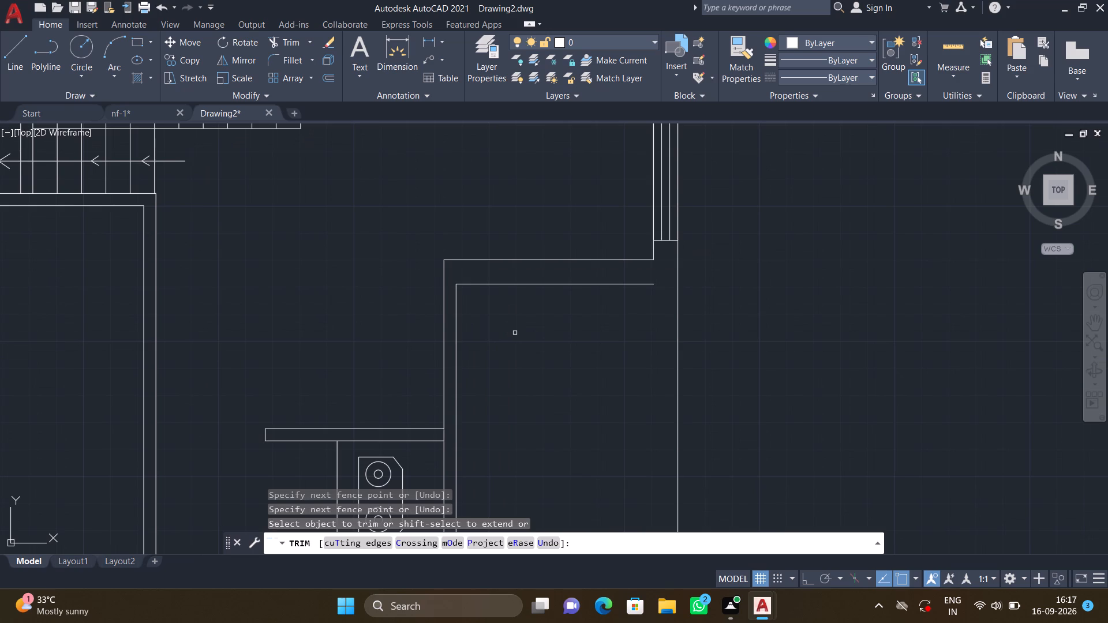
pyautogui.press('Escape')
# Extend the lower line of the southeast room's north wall to the outer line of the east wall.
pyautogui.write('ex')
pyautogui.press('Return')
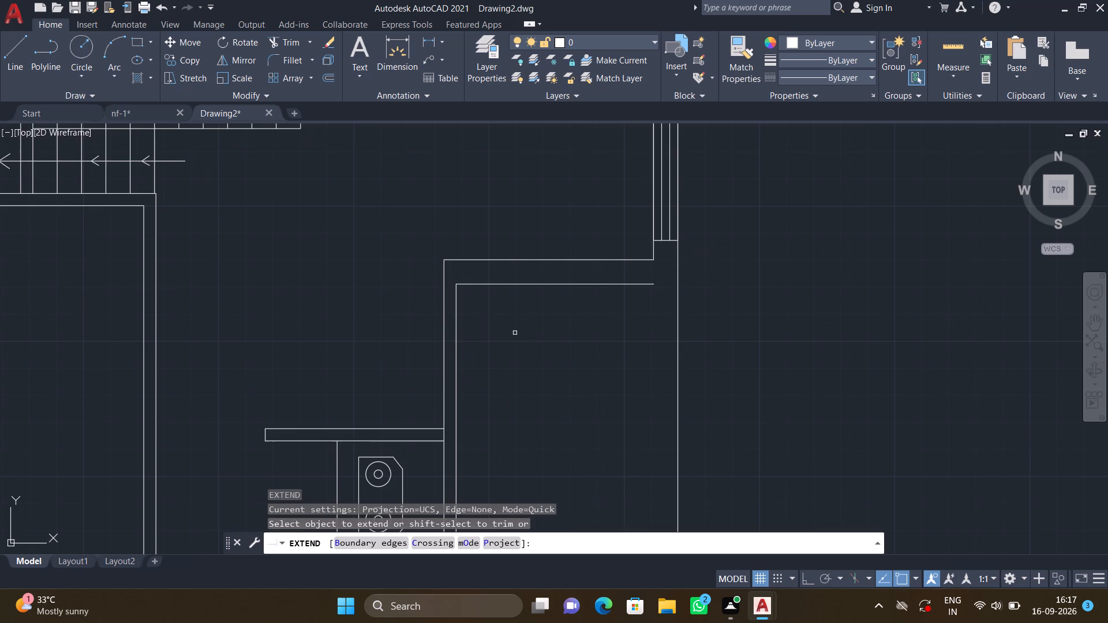
pyautogui.click(643, 283)
pyautogui.press('Return')
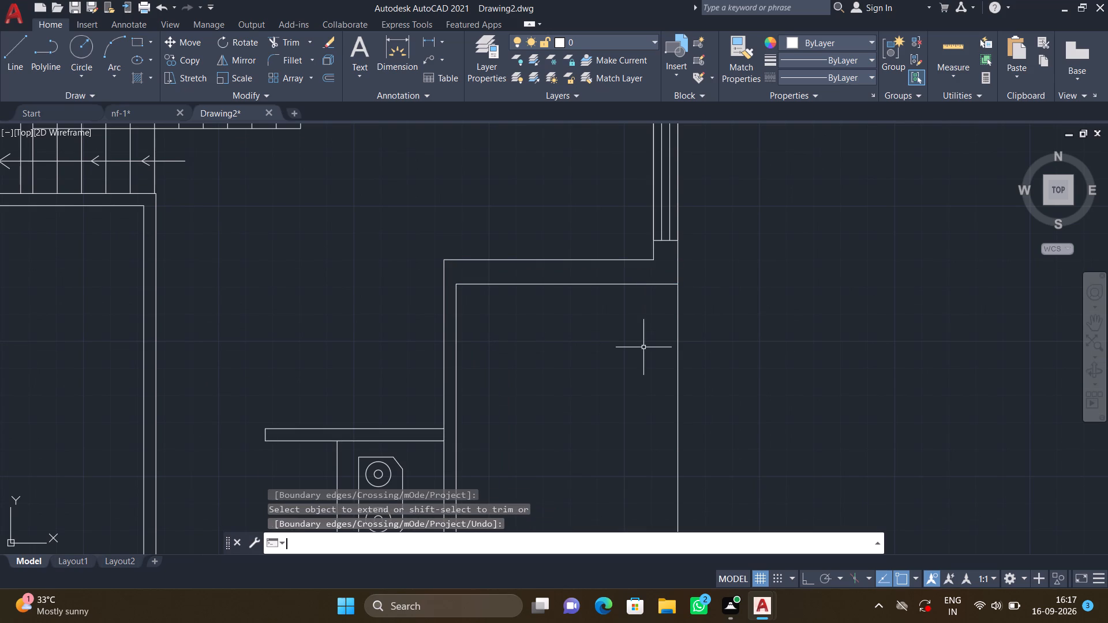
# Insert the Door - Imperial block from the architectural tool palette in the empty space east of the plan, and close the palette.
pyautogui.scroll(-3, 643, 348)
pyautogui.moveTo(589, 401); pyautogui.dragTo(589, 366, button='middle')
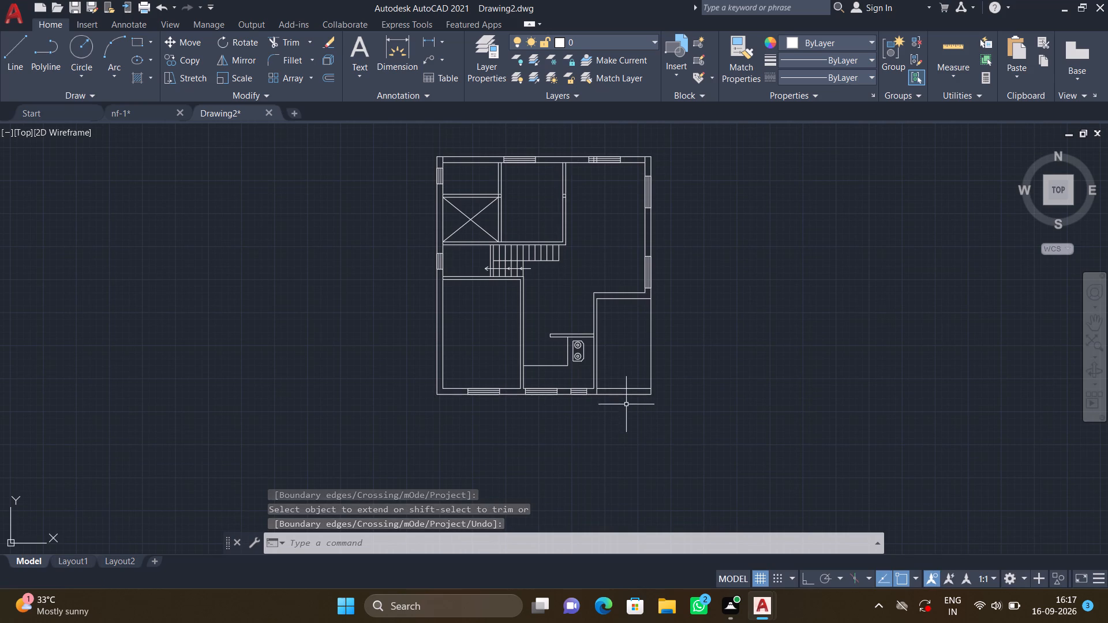
pyautogui.scroll(2, 617, 370)
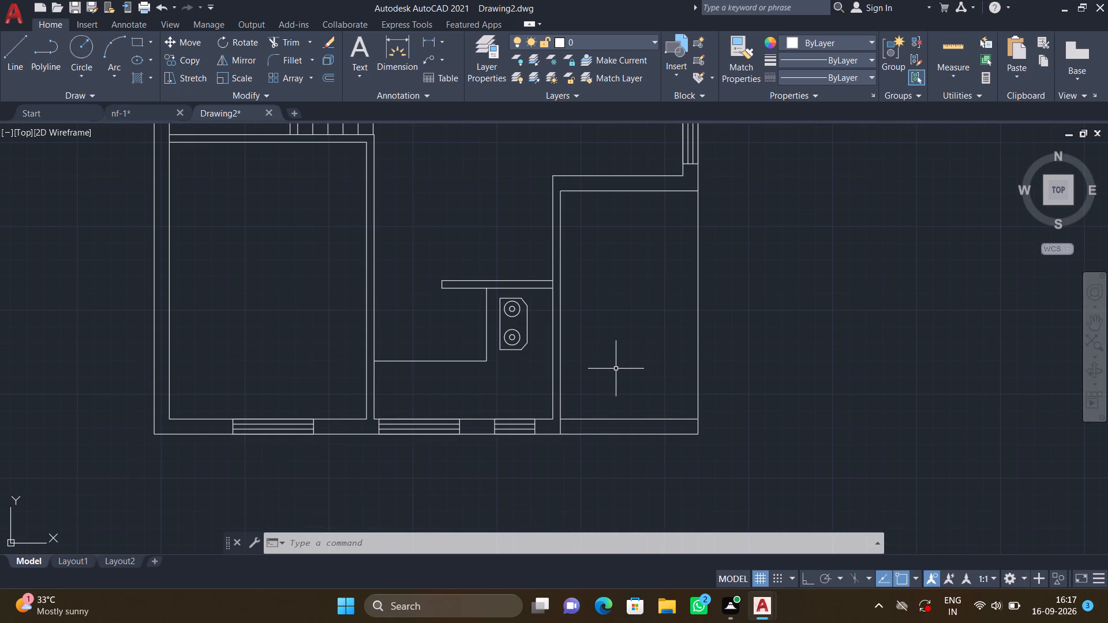
pyautogui.scroll(-1, 621, 370)
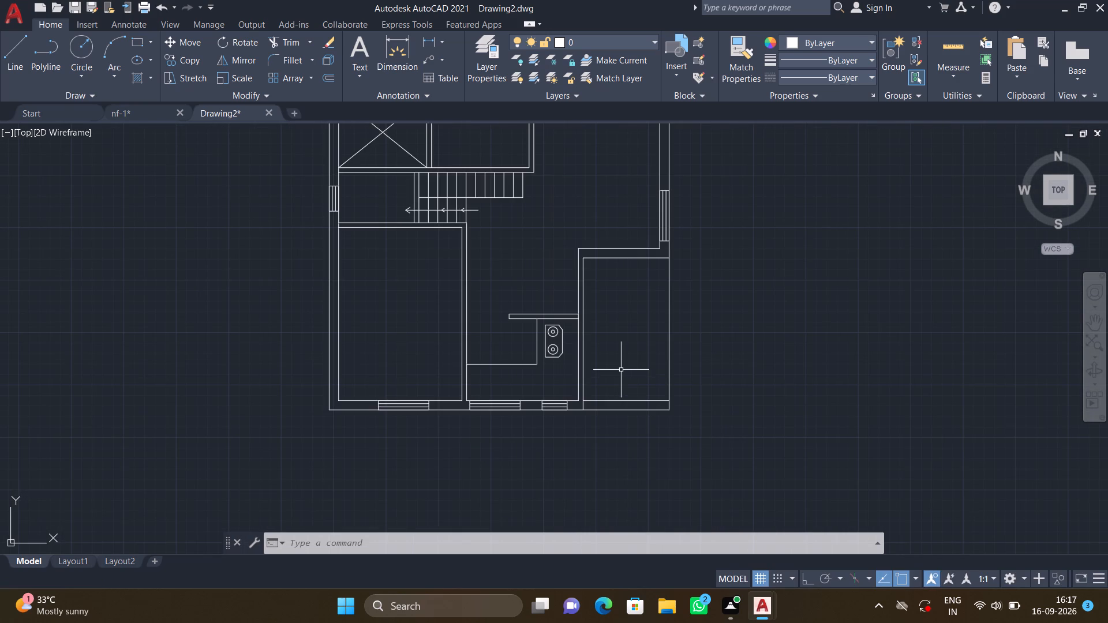
pyautogui.scroll(-1, 621, 369)
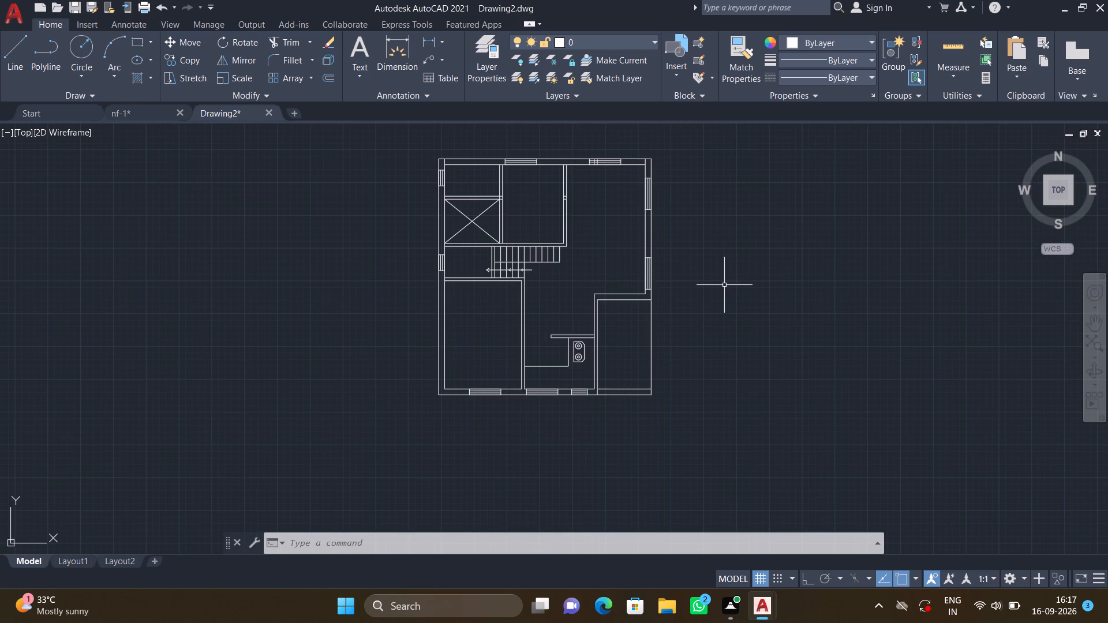
pyautogui.press('t')
pyautogui.press('p')
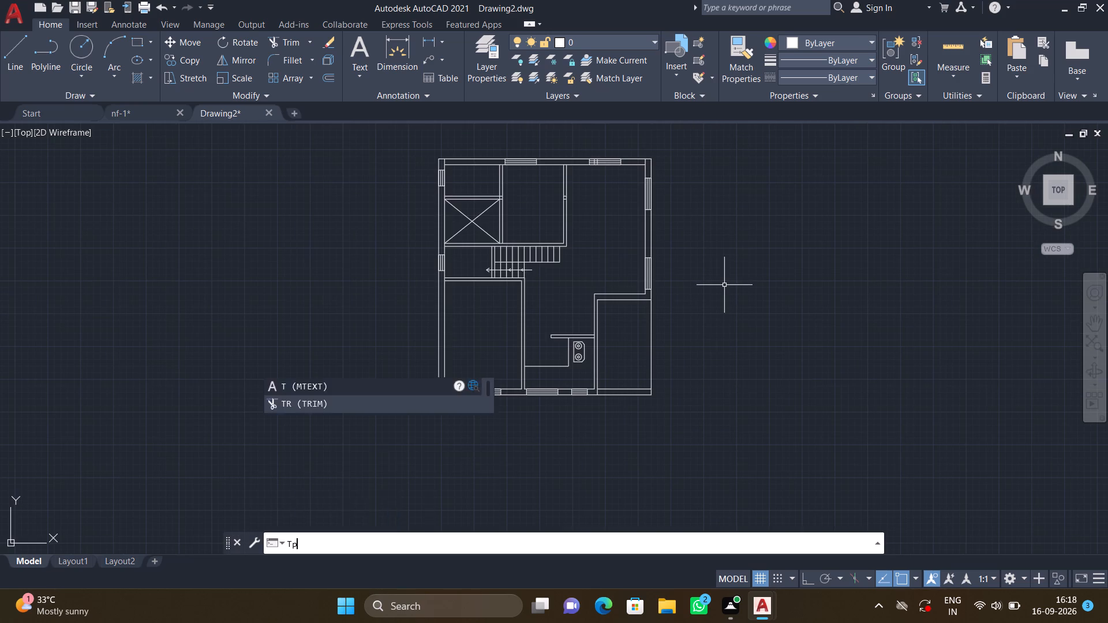
pyautogui.press('Return')
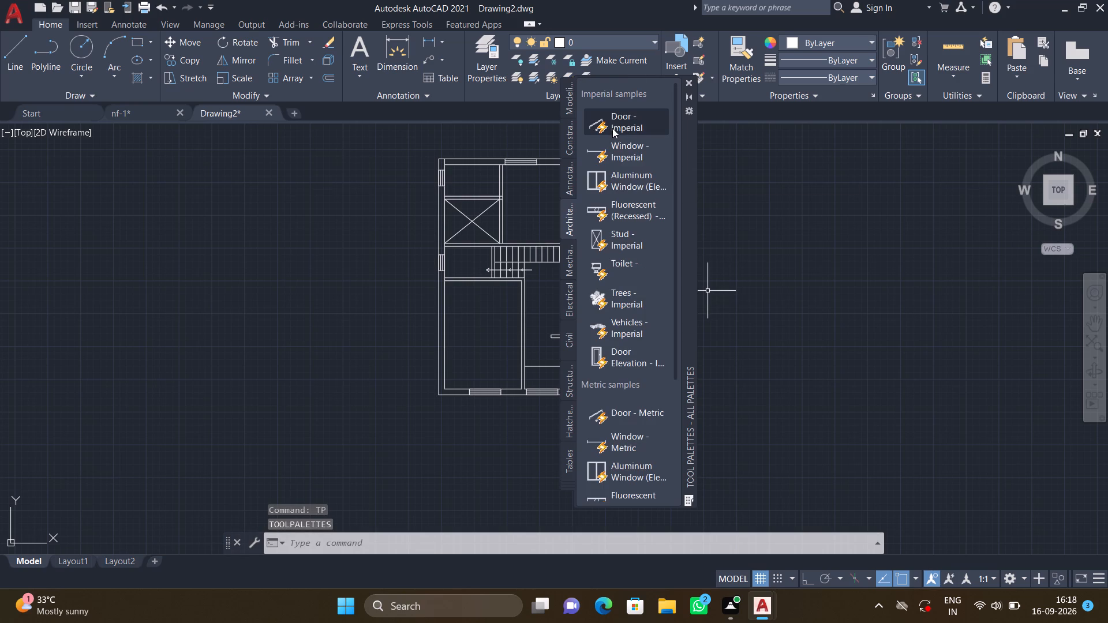
pyautogui.click(613, 123)
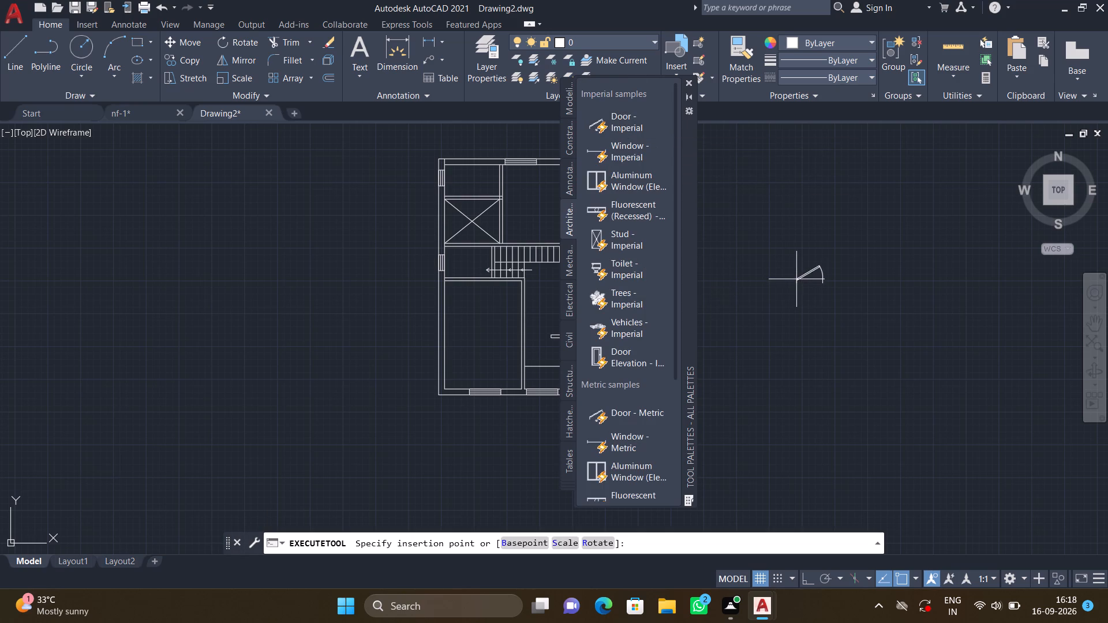
pyautogui.click(798, 279)
pyautogui.press('Escape')
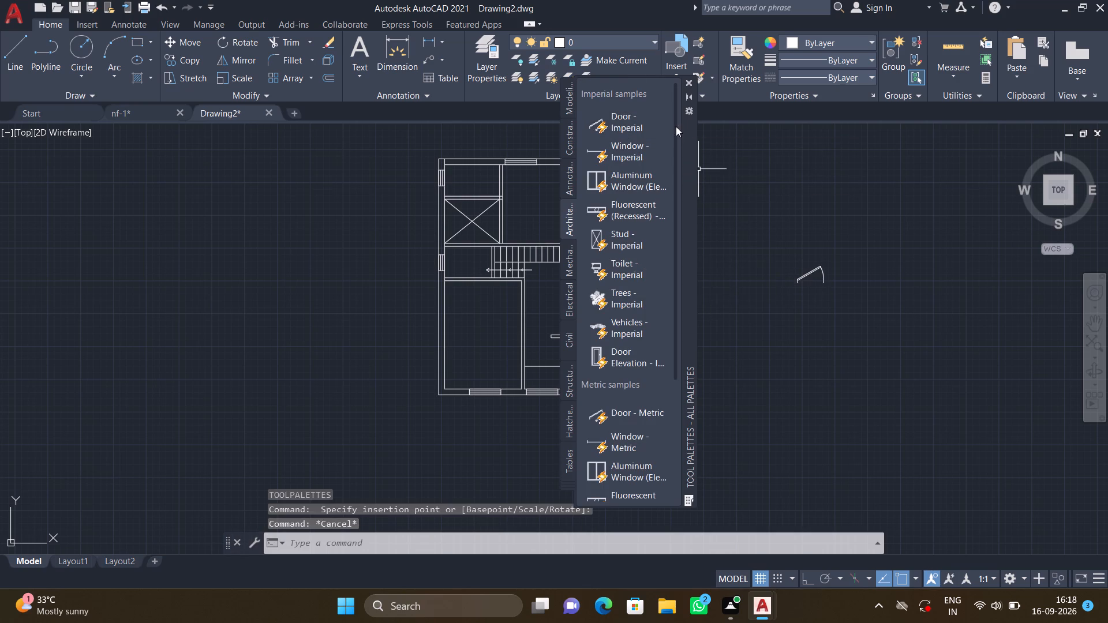
pyautogui.click(691, 80)
# Set the inserted door block's opening angle to Open 90º.
pyautogui.moveTo(764, 182); pyautogui.dragTo(525, 252, button='middle')
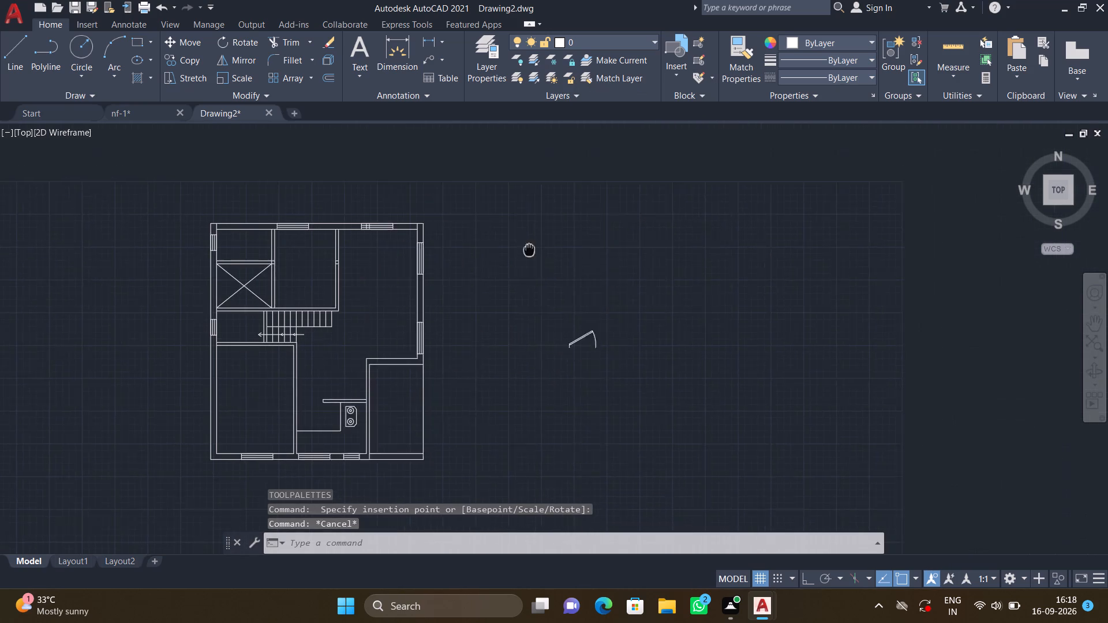
pyautogui.moveTo(525, 252); pyautogui.dragTo(525, 252, button='middle')
pyautogui.click(571, 346)
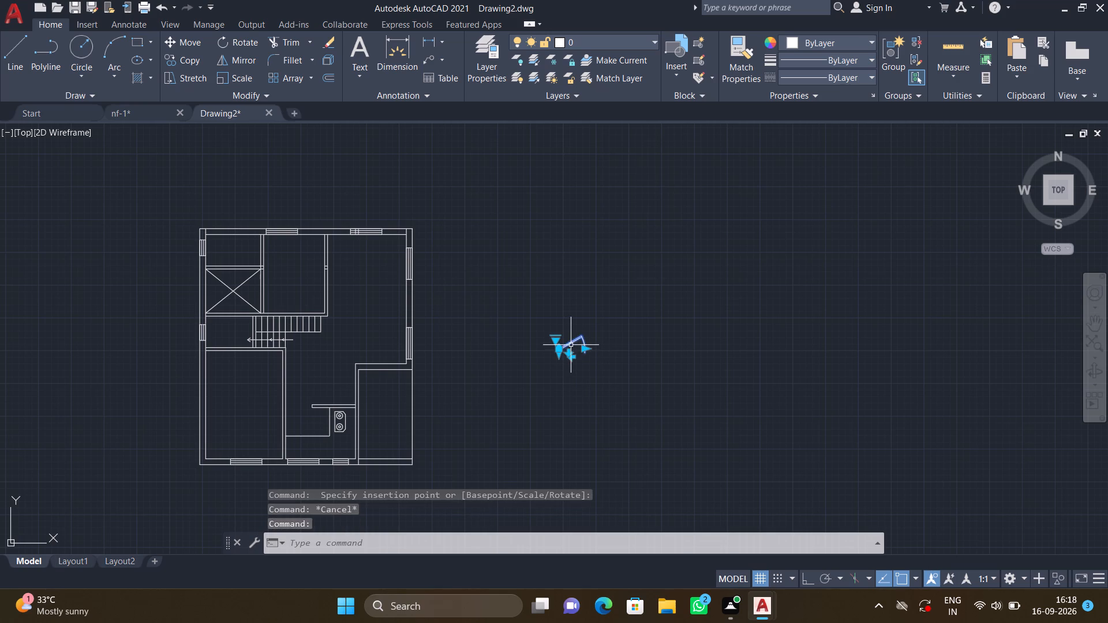
pyautogui.click(557, 335)
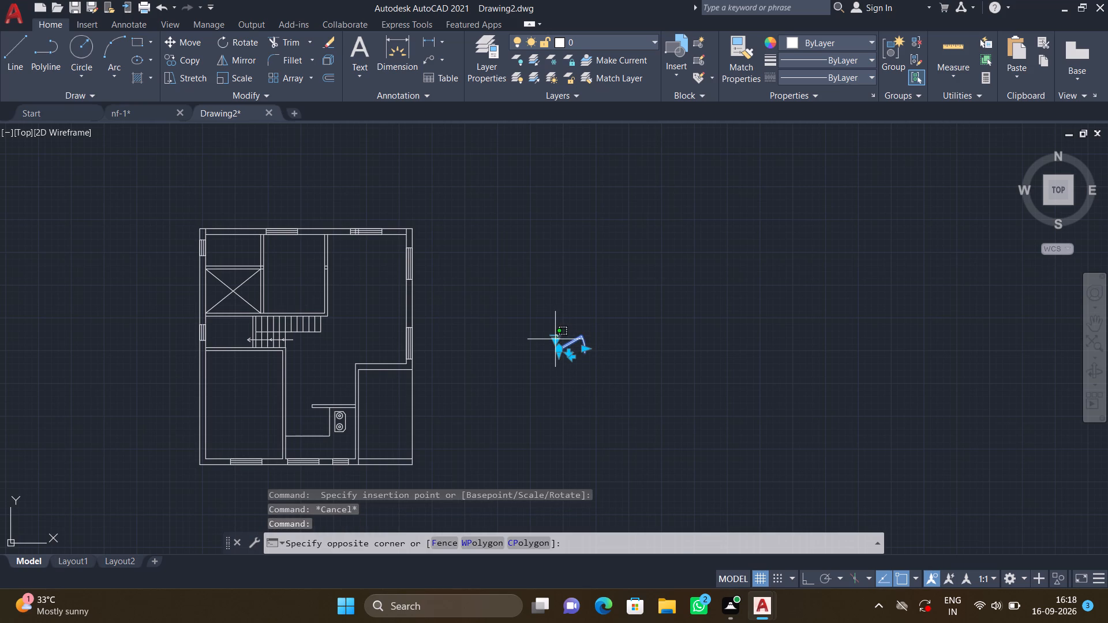
pyautogui.click(556, 340)
pyautogui.click(556, 341)
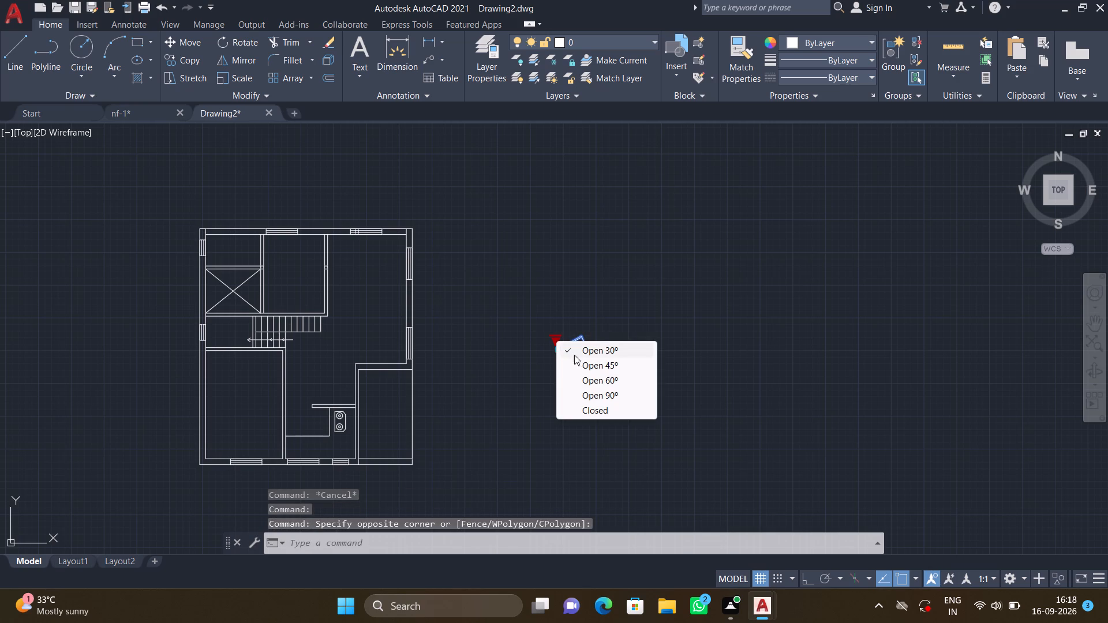
pyautogui.click(594, 392)
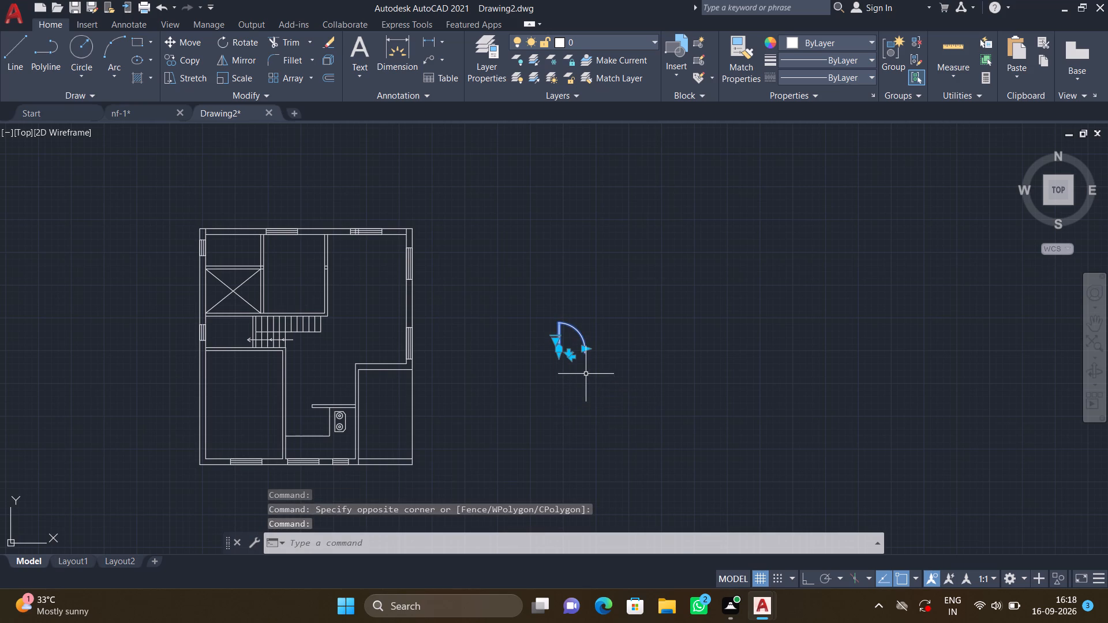
pyautogui.press('Escape')
# Scale the door block by reference from its hinge-side lower end, making the width across both jamb ends 3'.
pyautogui.scroll(3, 568, 350)
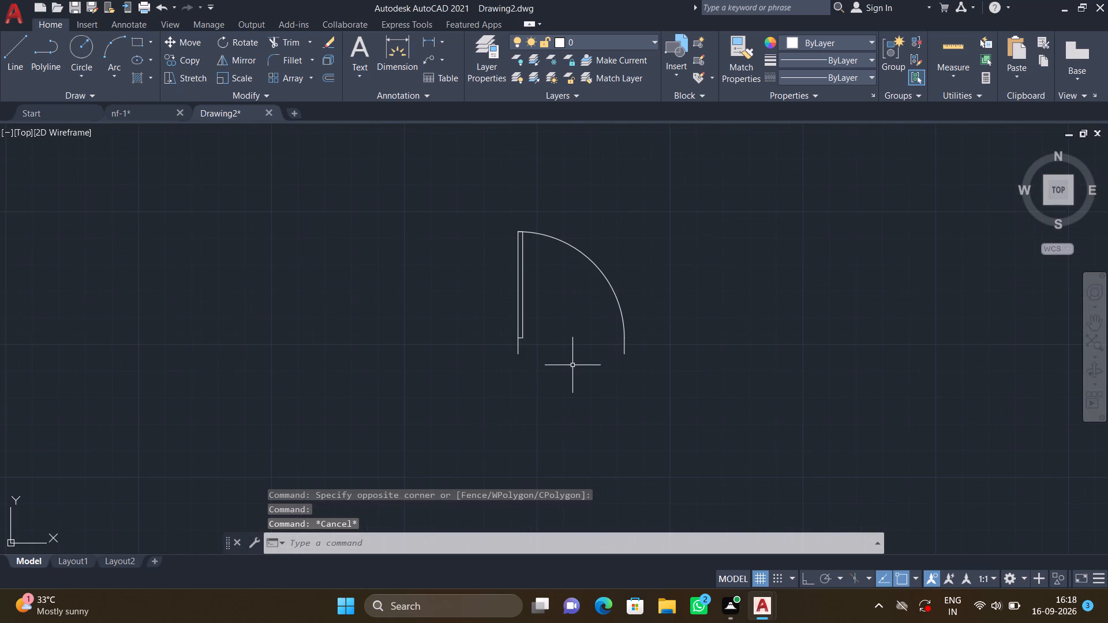
pyautogui.write('sc')
pyautogui.press('Return')
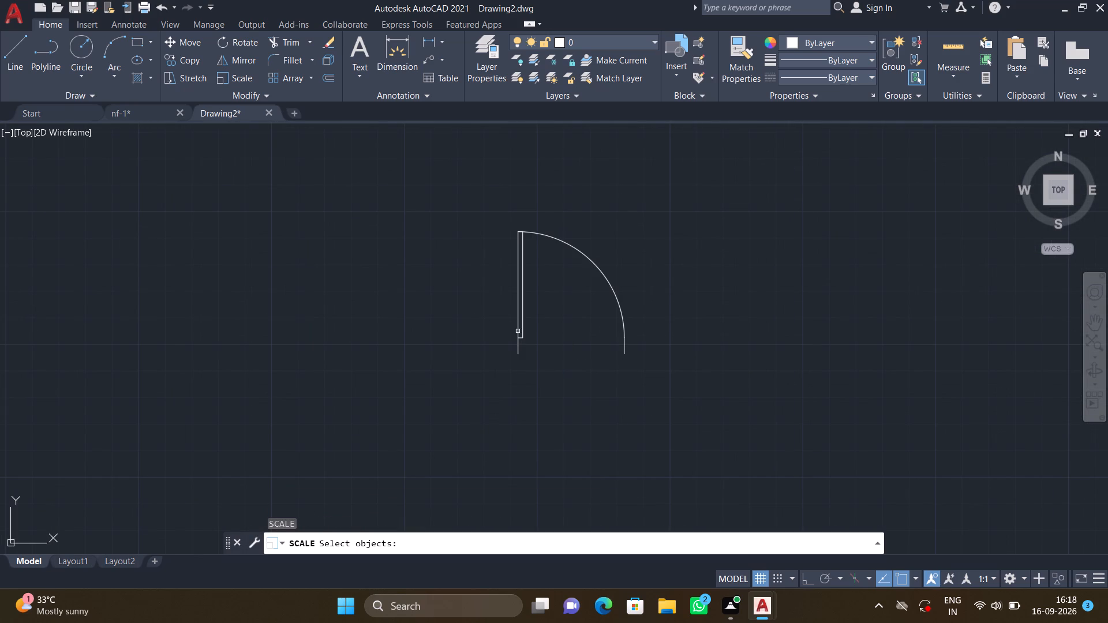
pyautogui.click(521, 324)
pyautogui.press('Return')
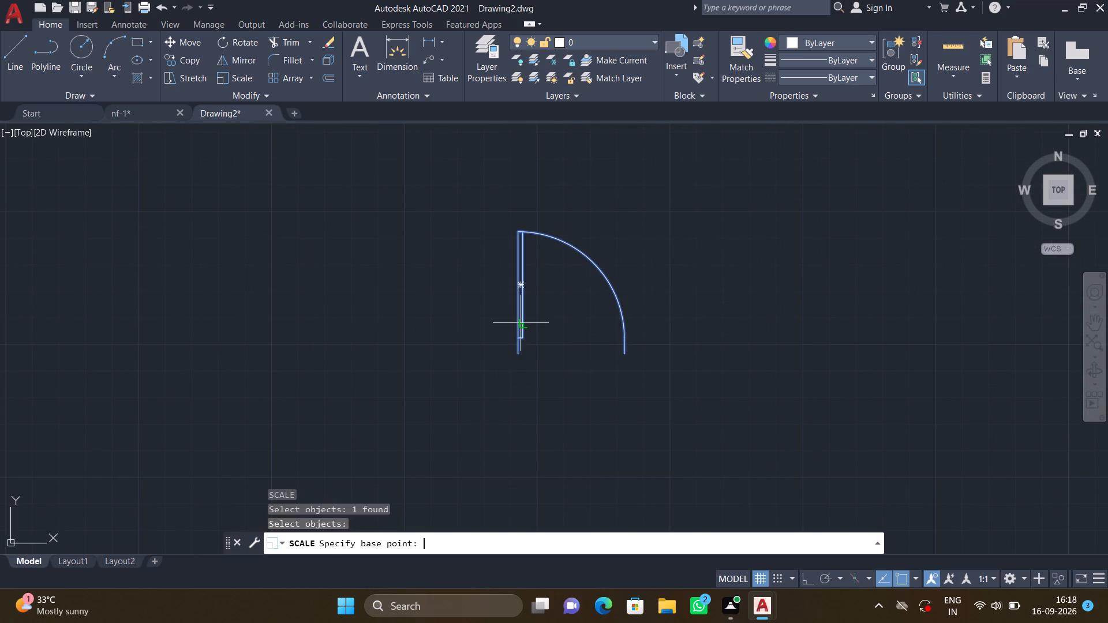
pyautogui.click(518, 355)
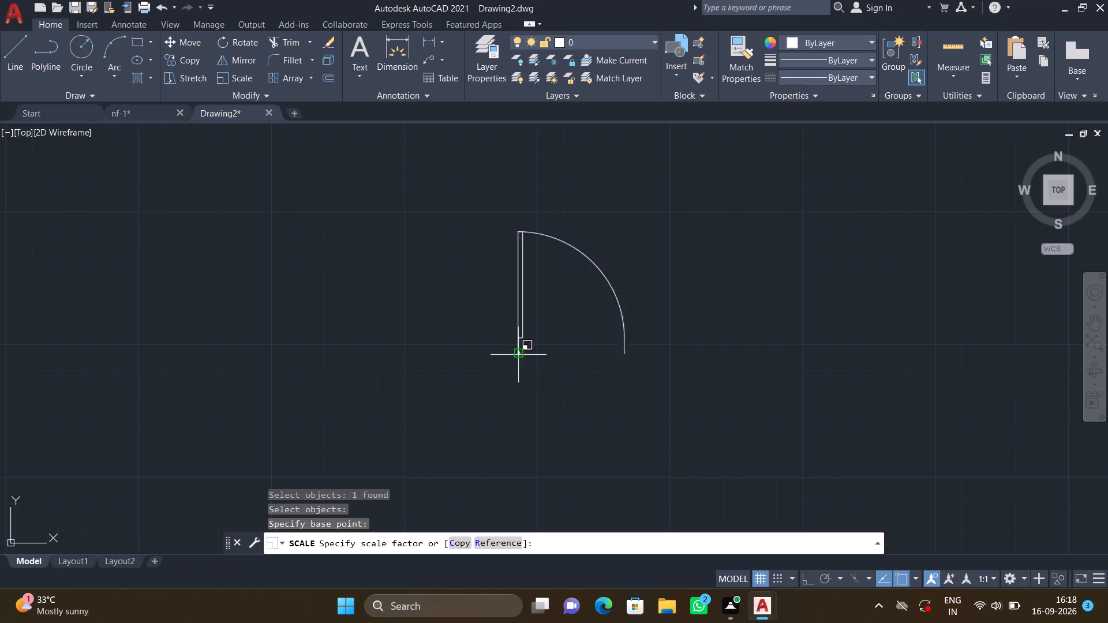
pyautogui.press('r')
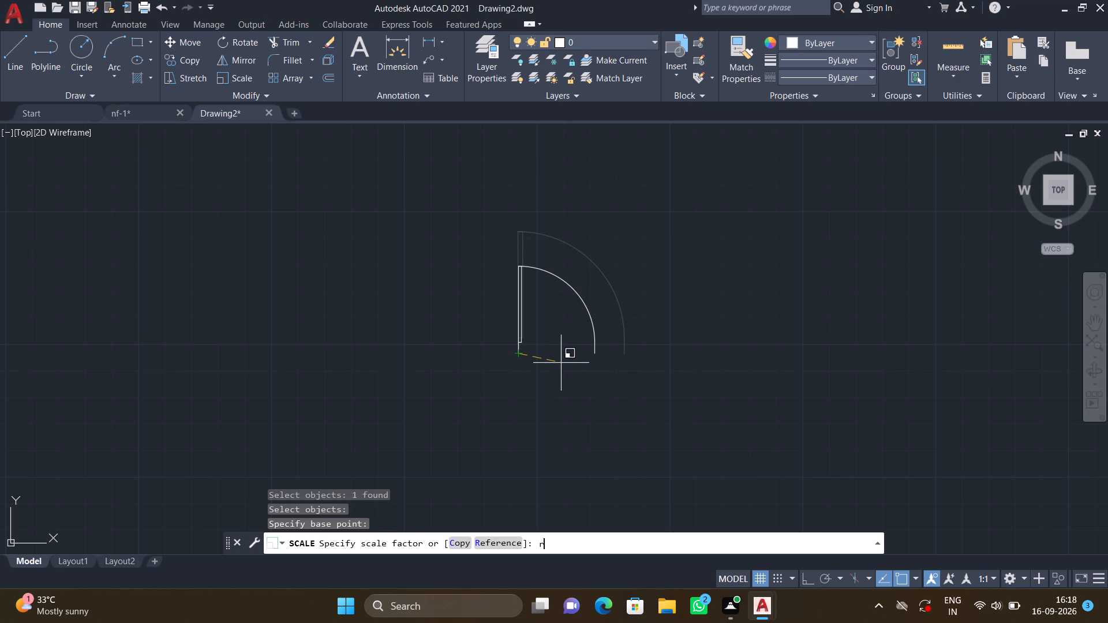
pyautogui.press('Return')
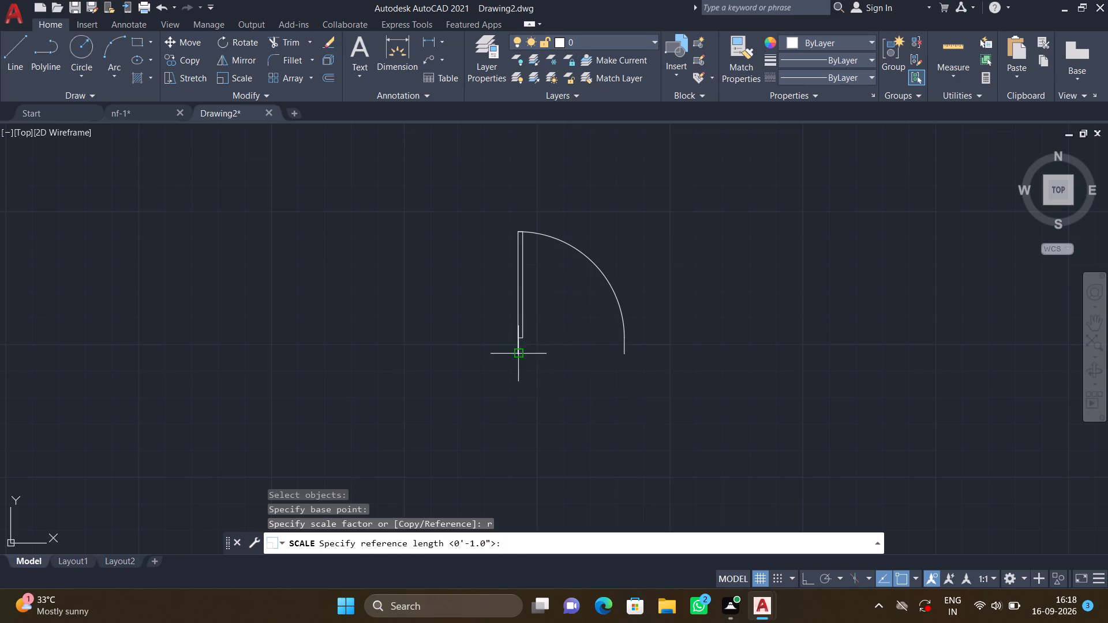
pyautogui.click(516, 354)
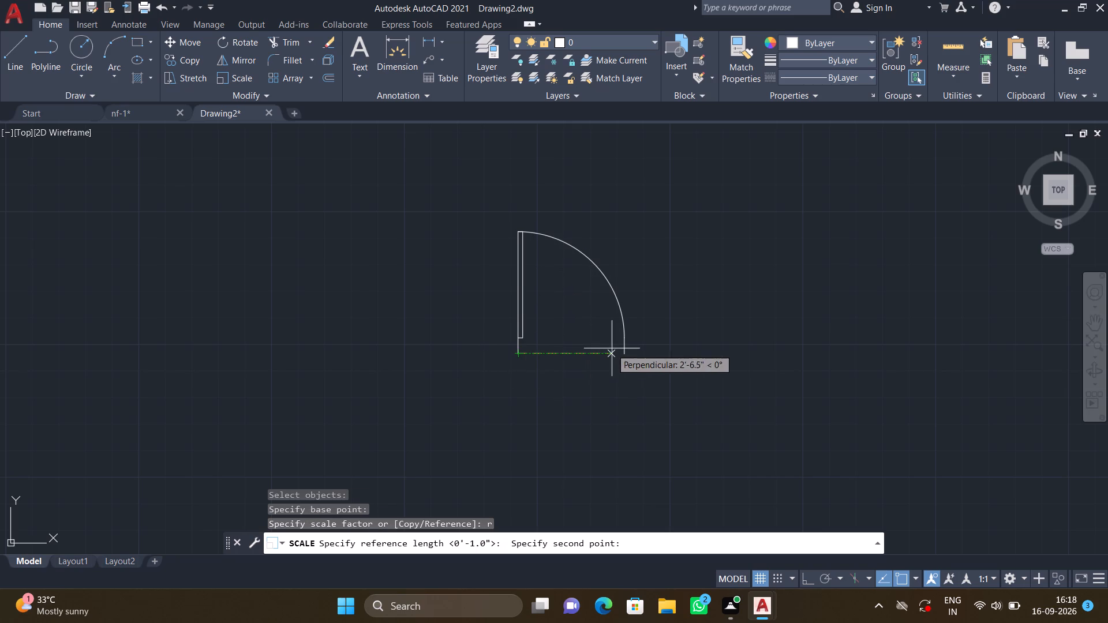
pyautogui.click(628, 354)
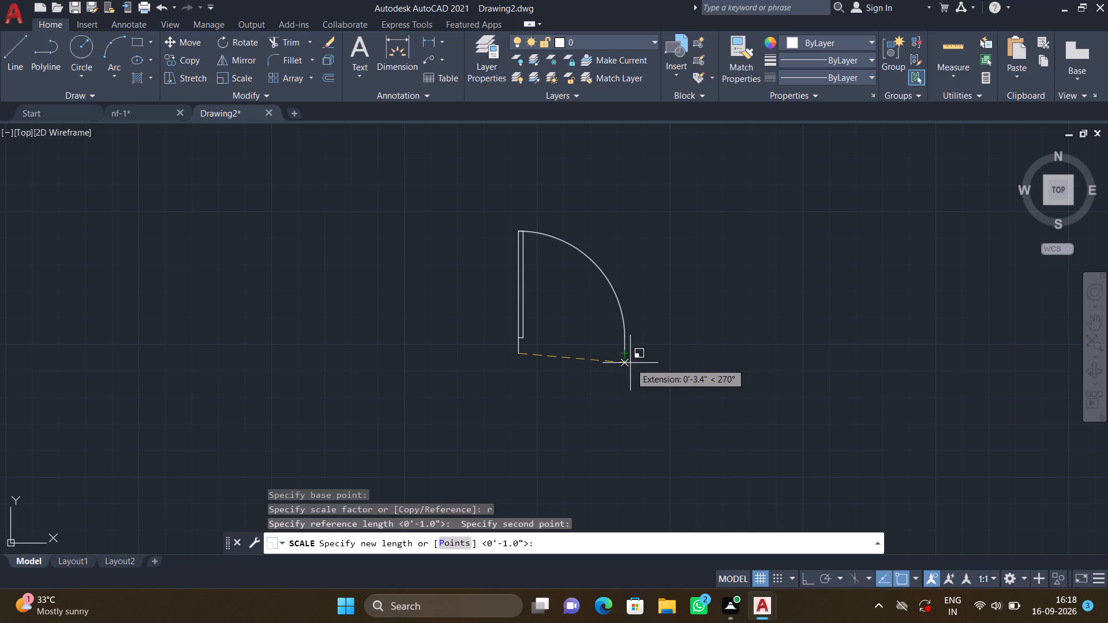
pyautogui.write("3'")
pyautogui.press('Return')
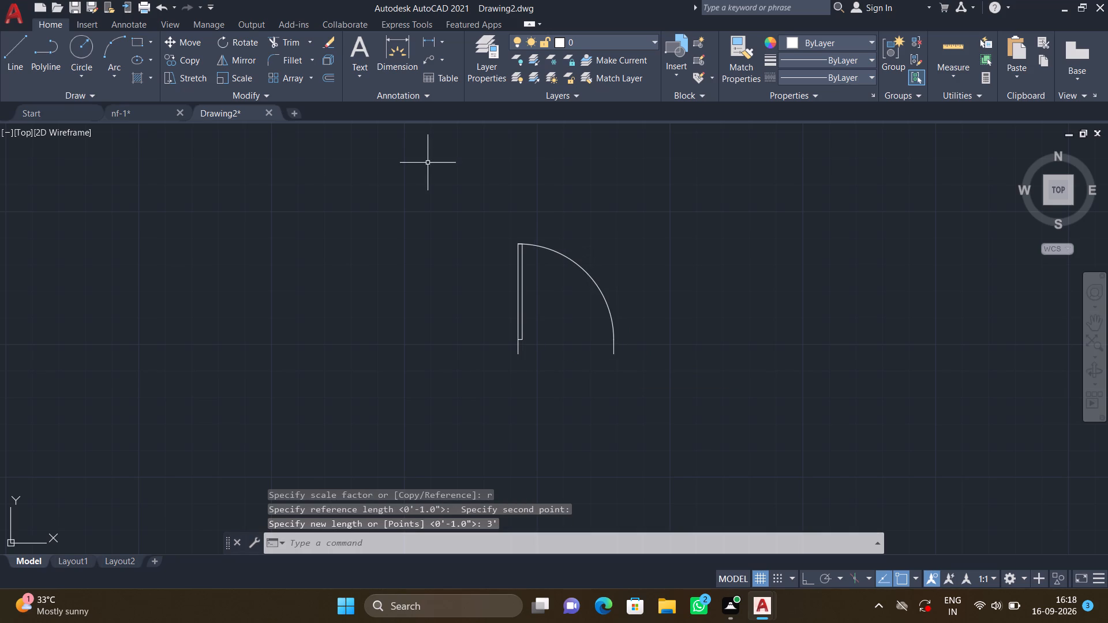
# Check the scaled door's width between its jamb ends with a linear dimension, without placing the dimension.
pyautogui.click(443, 39)
pyautogui.click(455, 65)
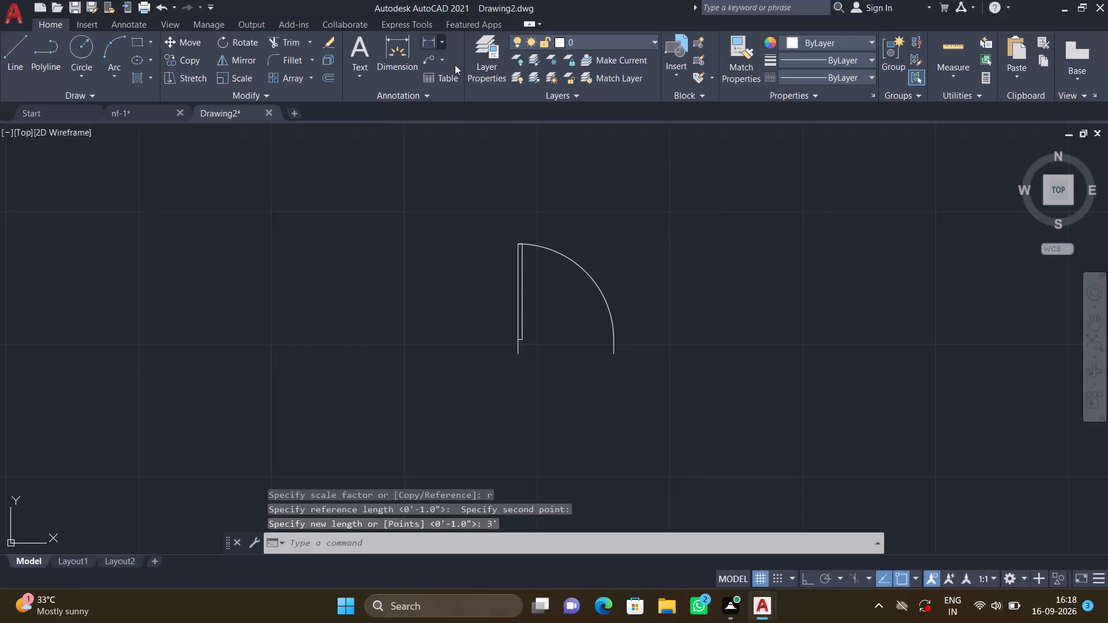
pyautogui.click(519, 352)
pyautogui.click(612, 352)
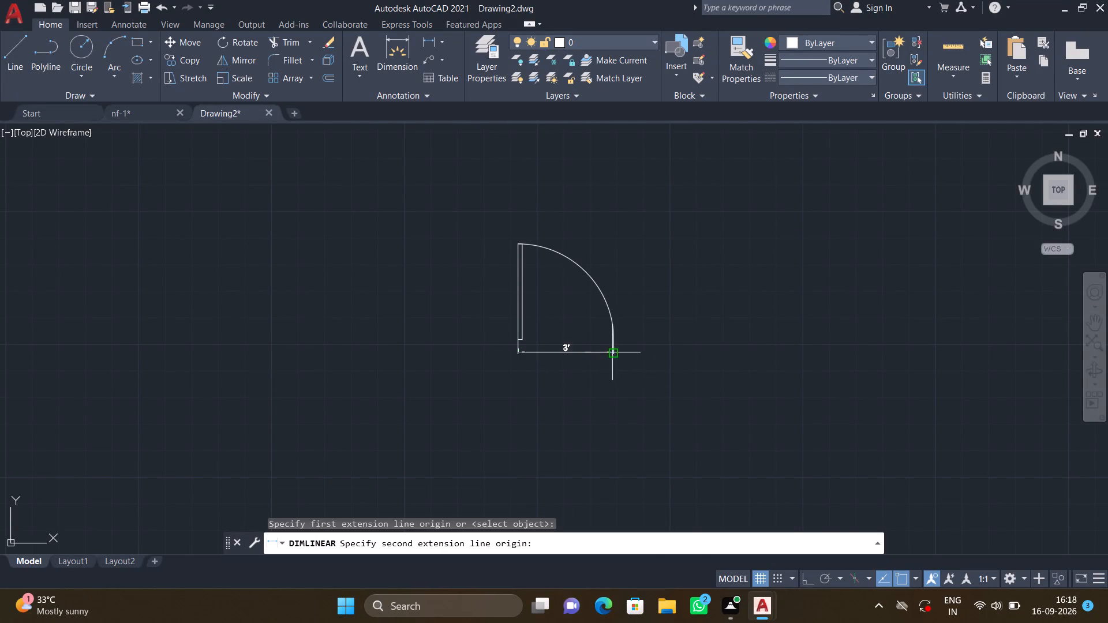
pyautogui.press('Escape')
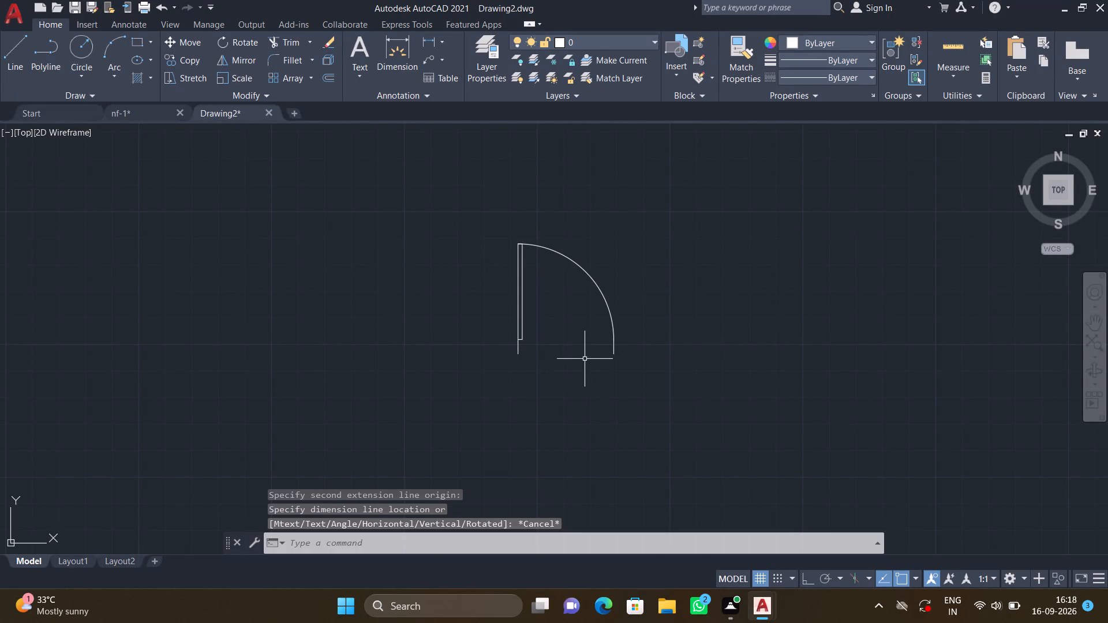
# Turn on Ortho mode.
pyautogui.press('F8')
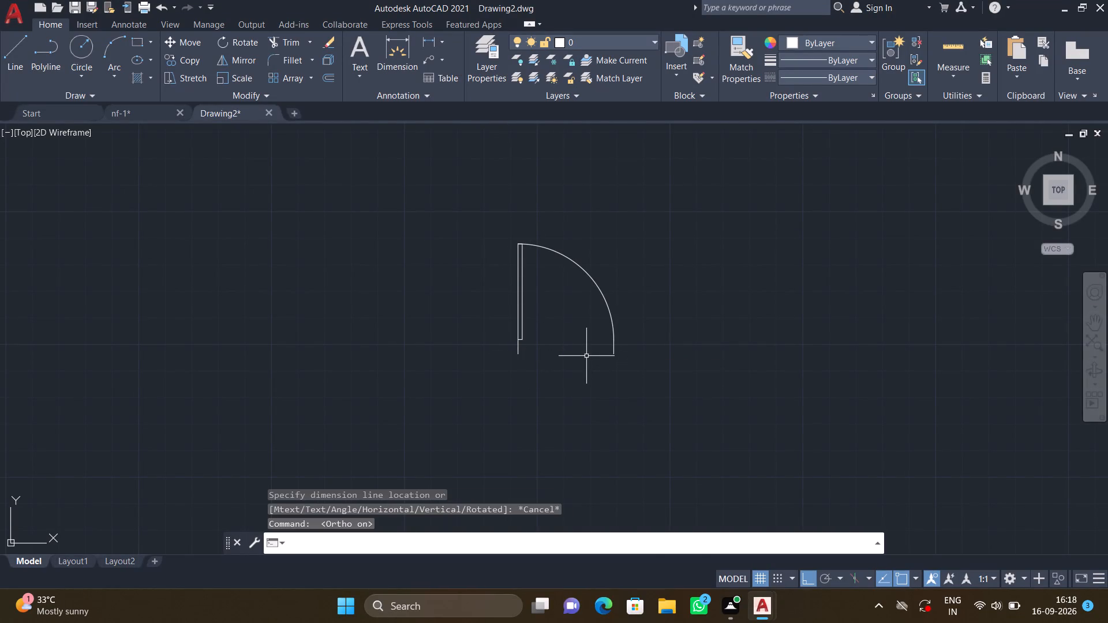
pyautogui.scroll(-1, 583, 363)
pyautogui.scroll(-1, 539, 411)
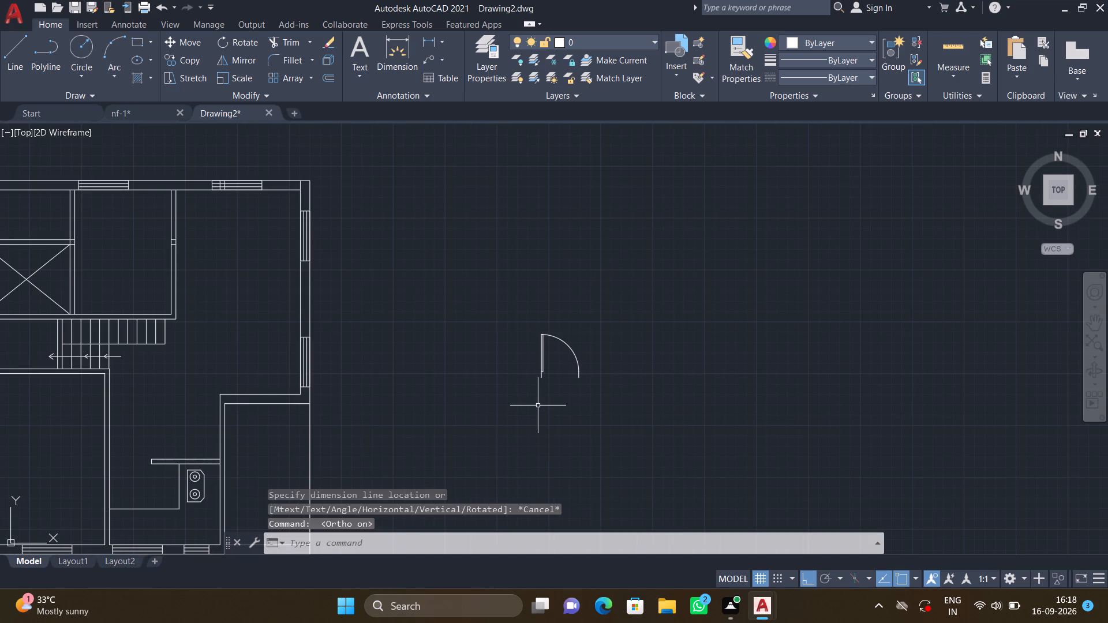
# Mirror the 3' door block downward about a horizontal line through its hinge, keeping the source door.
pyautogui.write('mi')
pyautogui.press('Return')
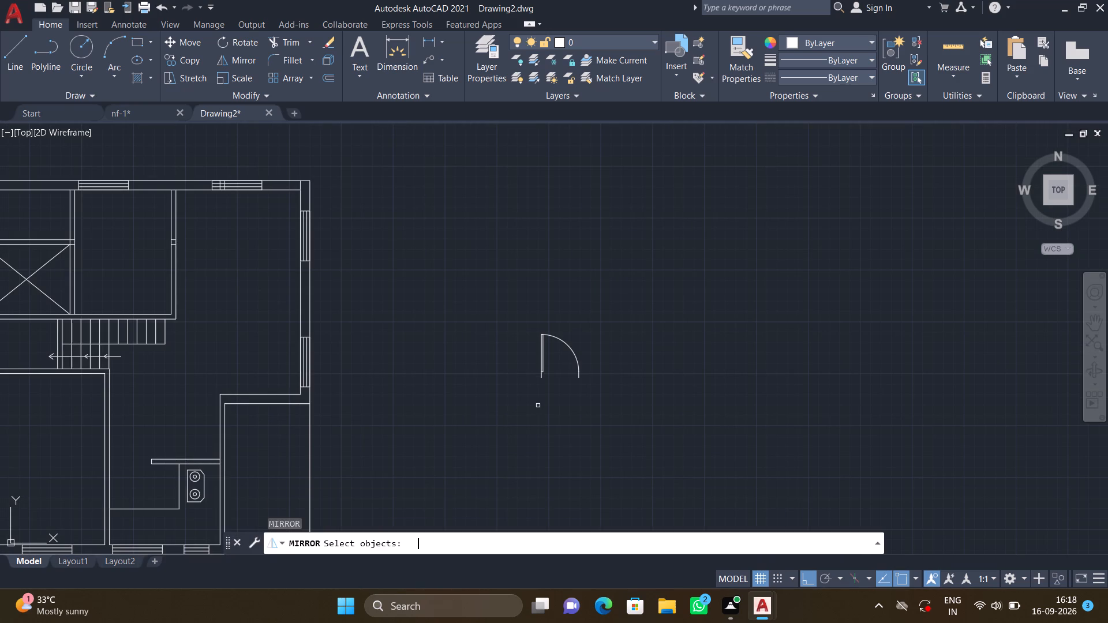
pyautogui.click(544, 352)
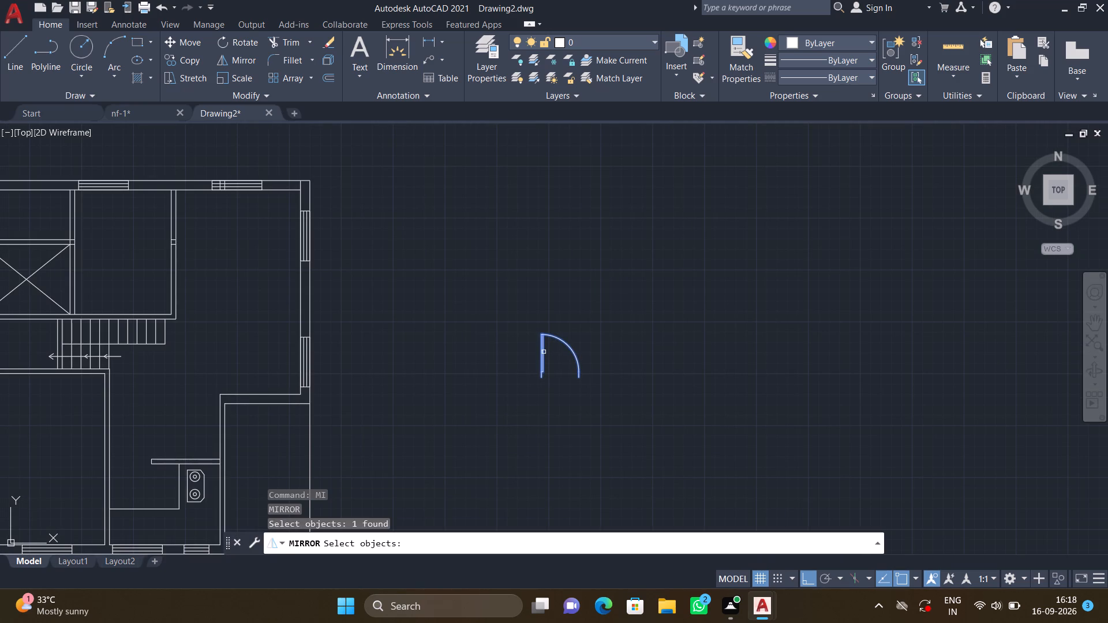
pyautogui.press('Return')
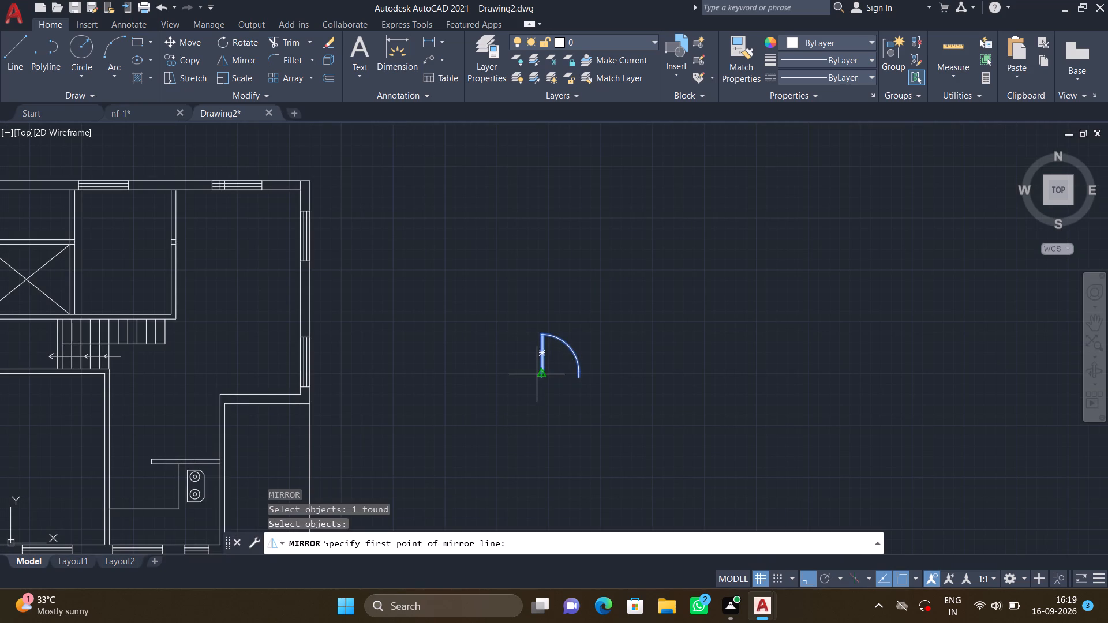
pyautogui.click(542, 374)
pyautogui.click(489, 350)
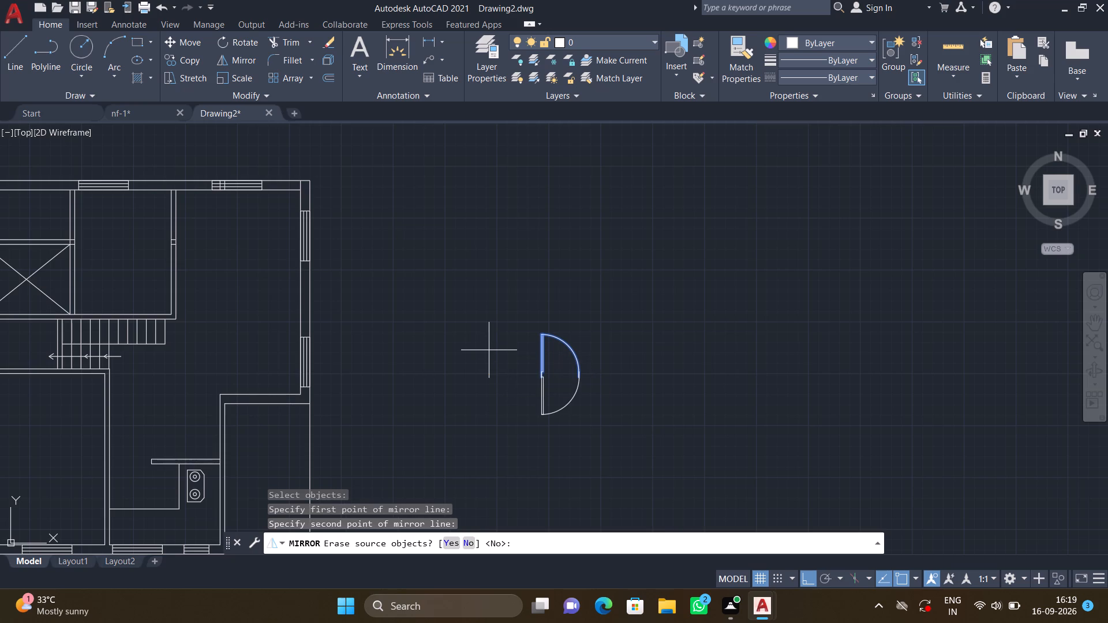
pyautogui.press('Return')
# Mirror the original upper door westward about a vertical line through its hinge, keeping the source door.
pyautogui.press('space')
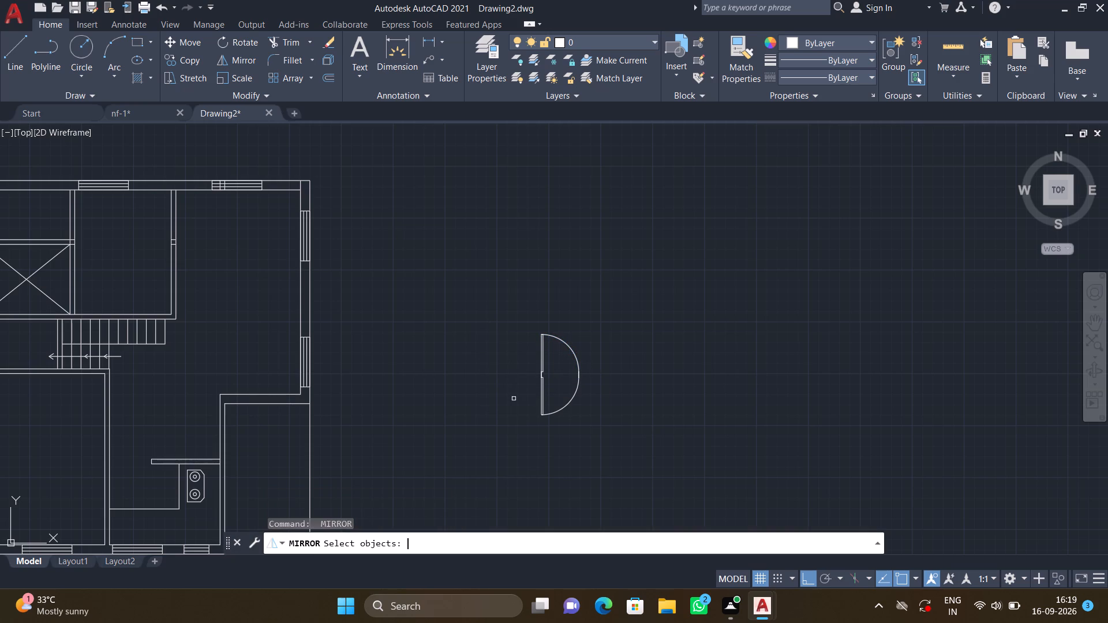
pyautogui.click(540, 361)
pyautogui.press('Return')
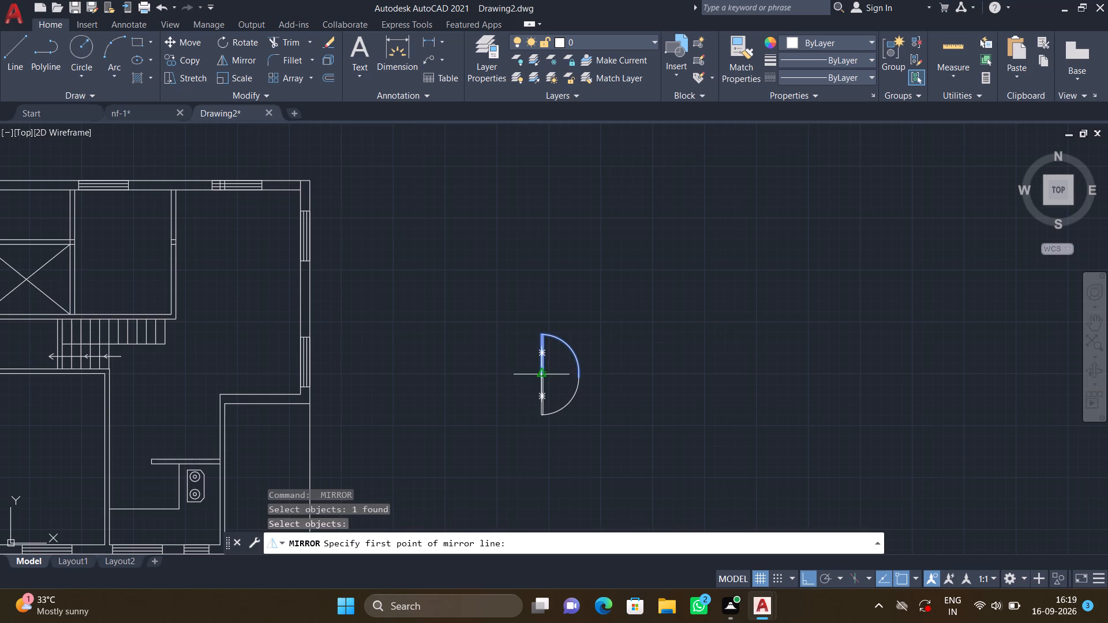
pyautogui.click(540, 373)
pyautogui.click(505, 311)
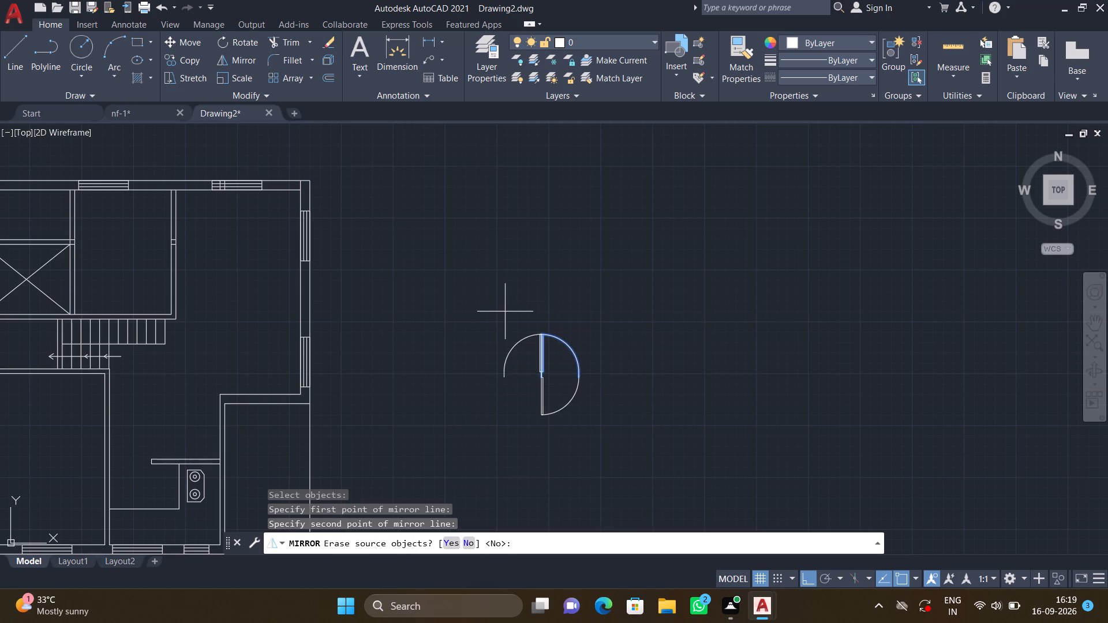
pyautogui.press('Return')
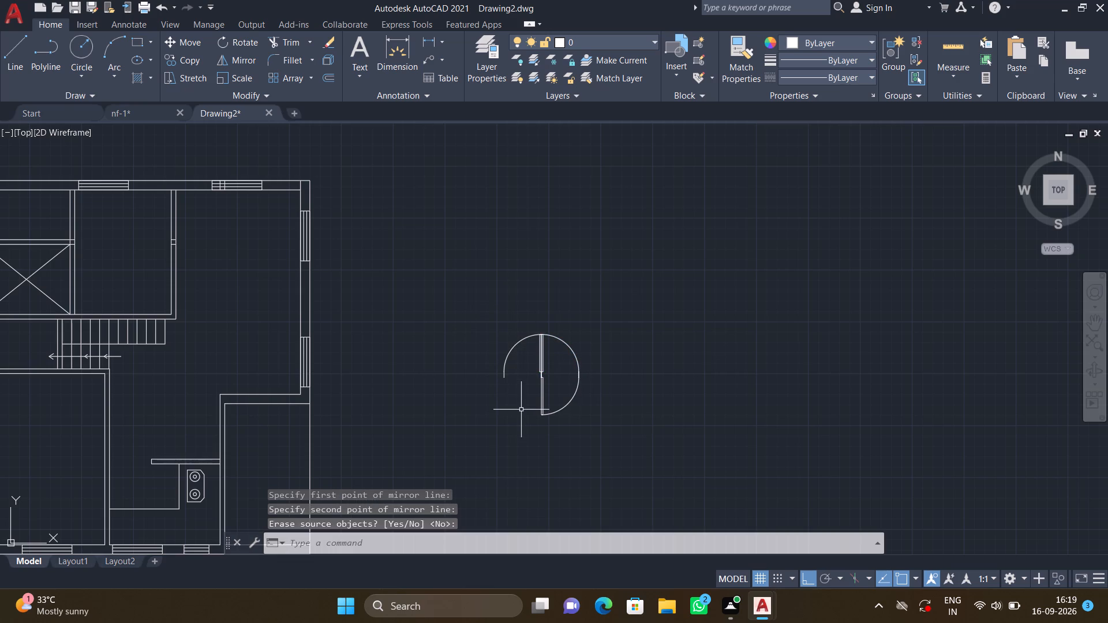
# Mirror the lower door westward about a vertical line through its hinge-side end, keeping the source, to complete four door orientations.
pyautogui.press('space')
pyautogui.click(541, 399)
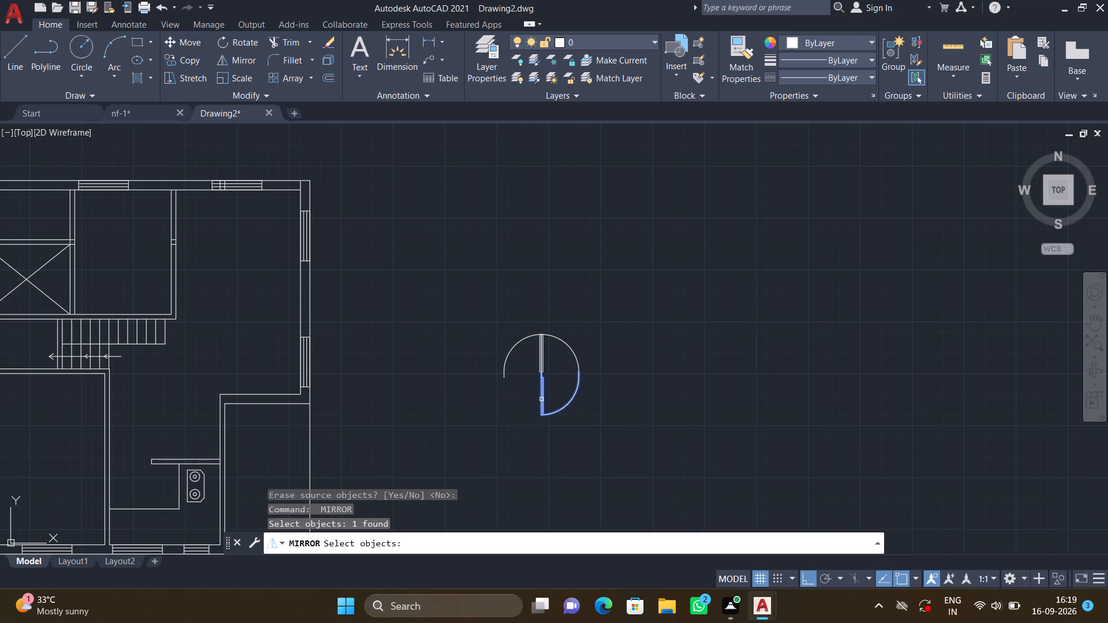
pyautogui.press('Return')
pyautogui.click(541, 377)
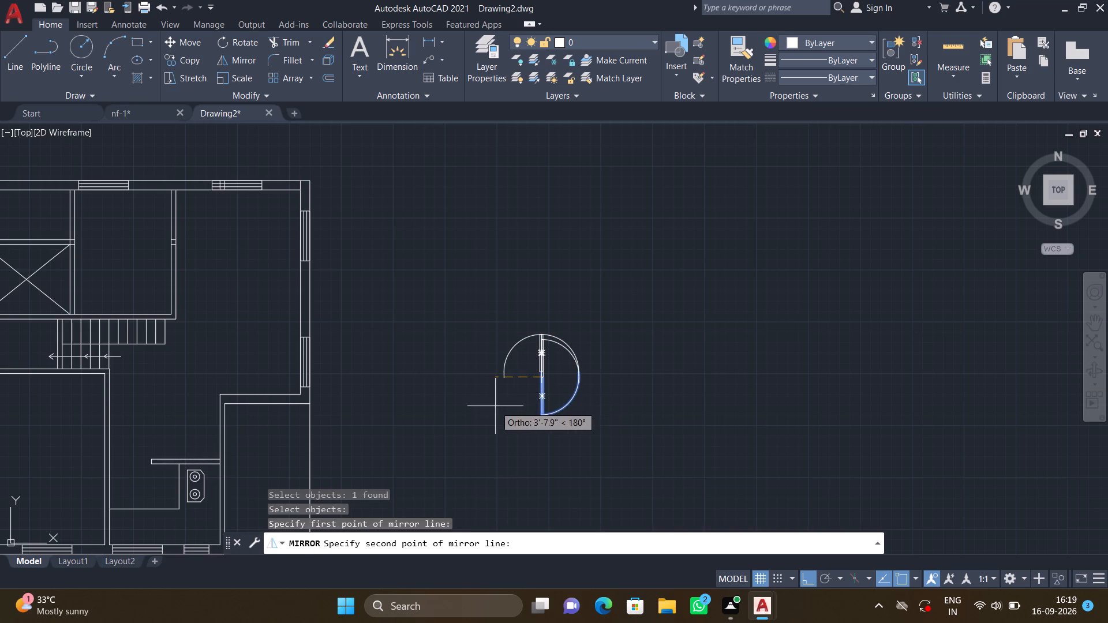
pyautogui.click(480, 303)
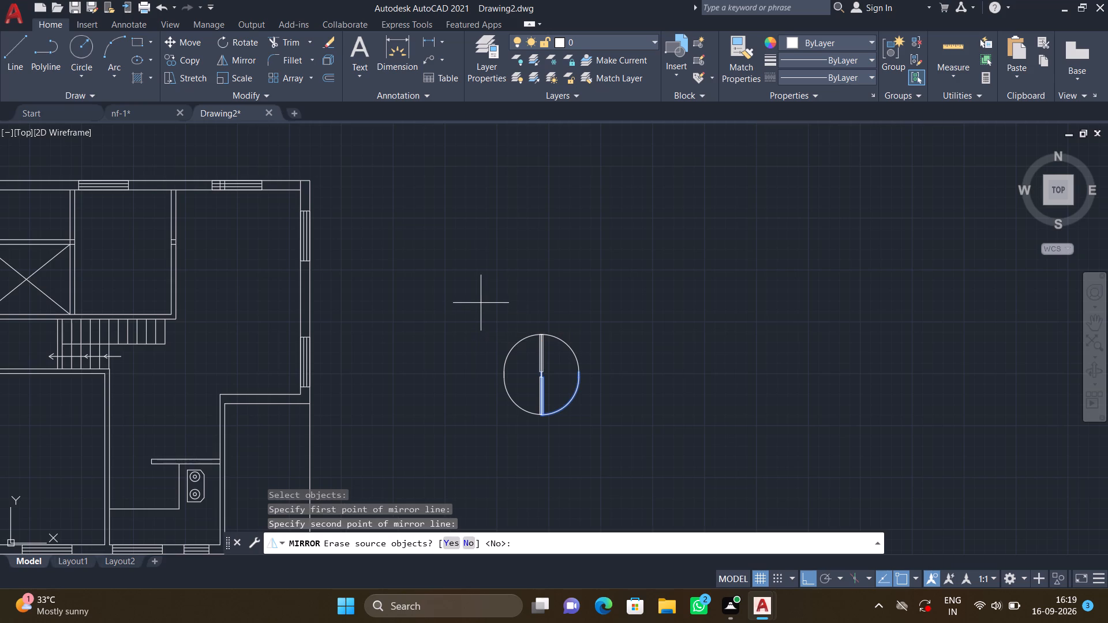
pyautogui.press('Return')
# Copy the upper east door of the four-door set horizontally to the empty space east of it.
pyautogui.scroll(-1, 552, 393)
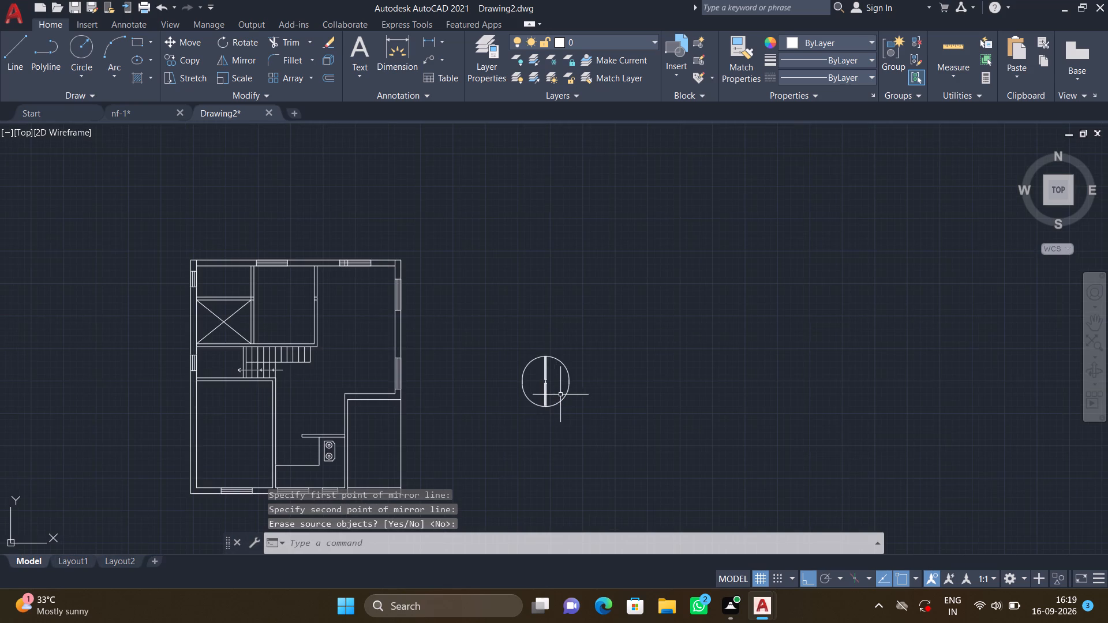
pyautogui.moveTo(562, 397); pyautogui.dragTo(439, 272, button='middle')
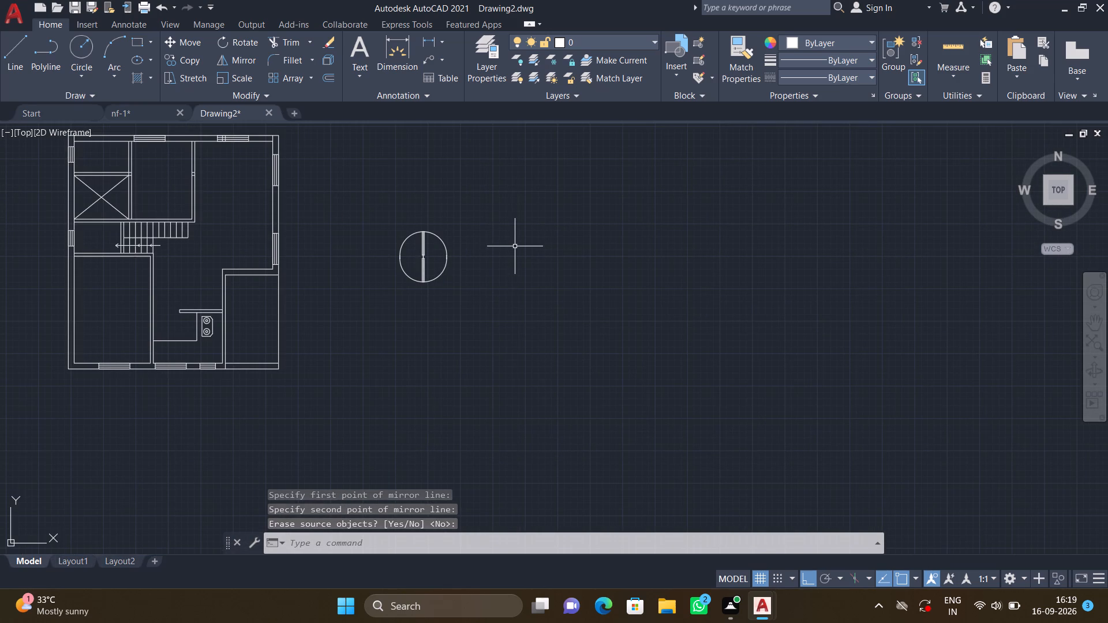
pyautogui.write('co')
pyautogui.press('Return')
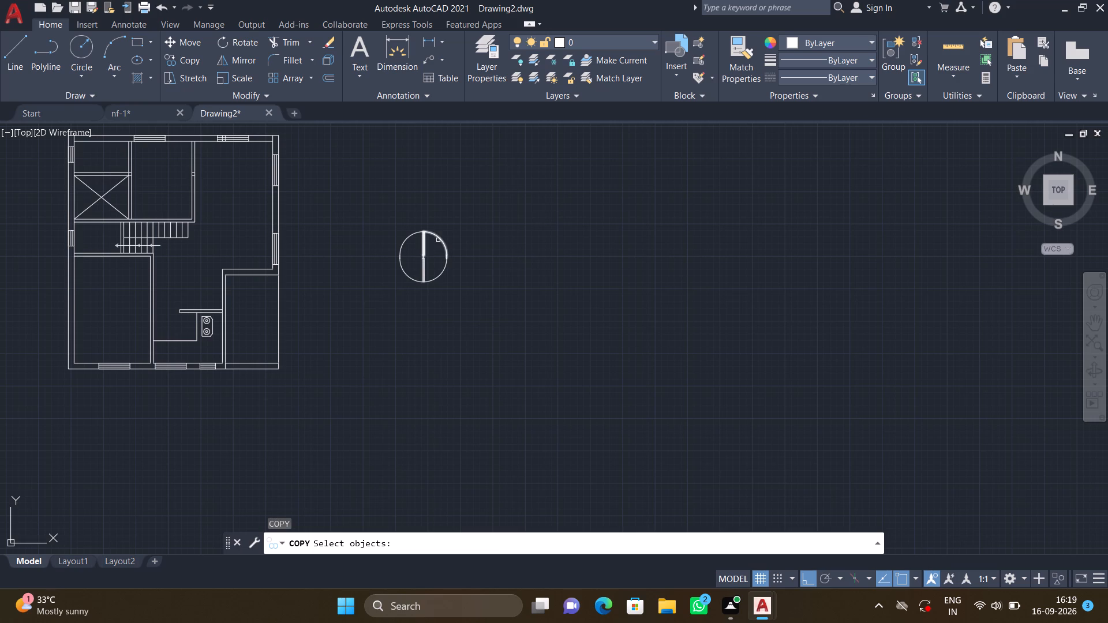
pyautogui.click(439, 239)
pyautogui.press('Return')
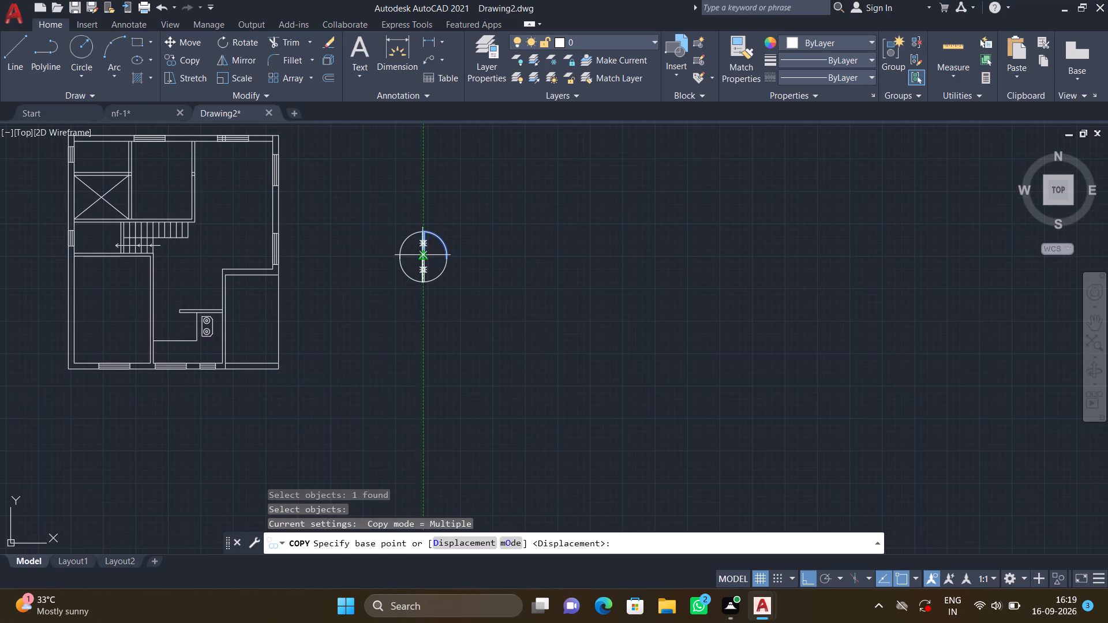
pyautogui.click(422, 253)
pyautogui.click(533, 262)
pyautogui.press('Return')
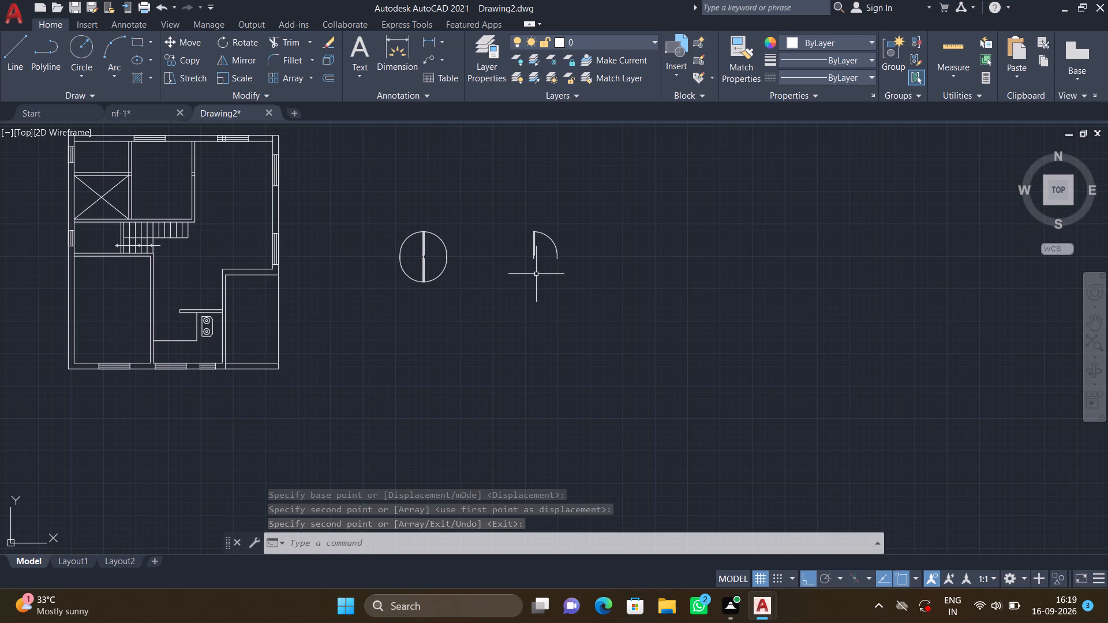
# Rotate the copied door 270° about its hinge so that its leaf points east.
pyautogui.write('ro')
pyautogui.press('Return')
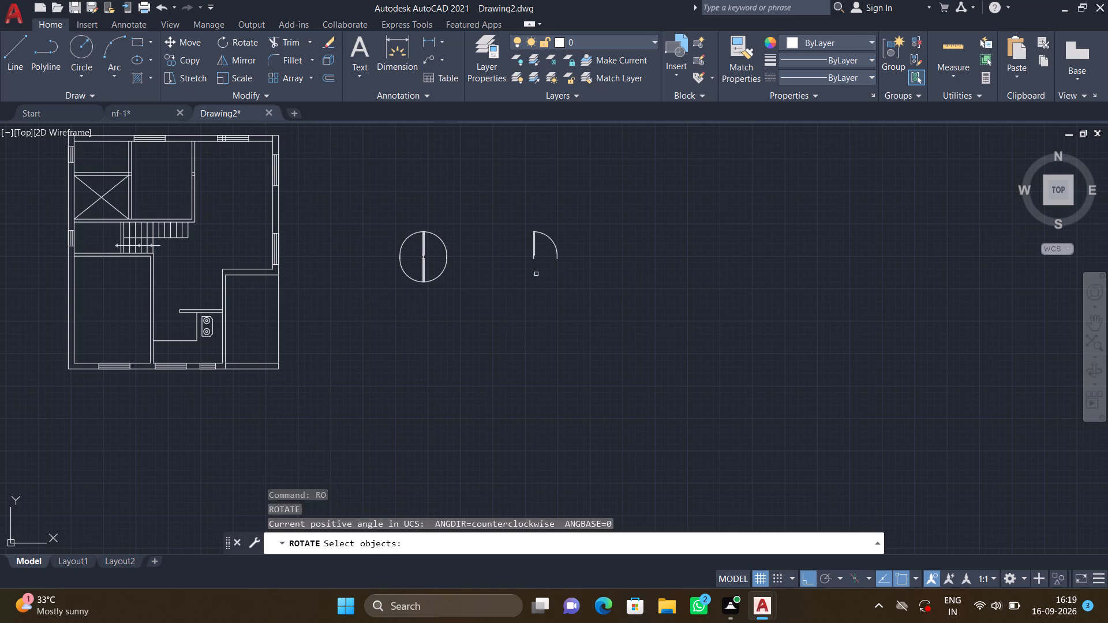
pyautogui.click(536, 240)
pyautogui.press('Return')
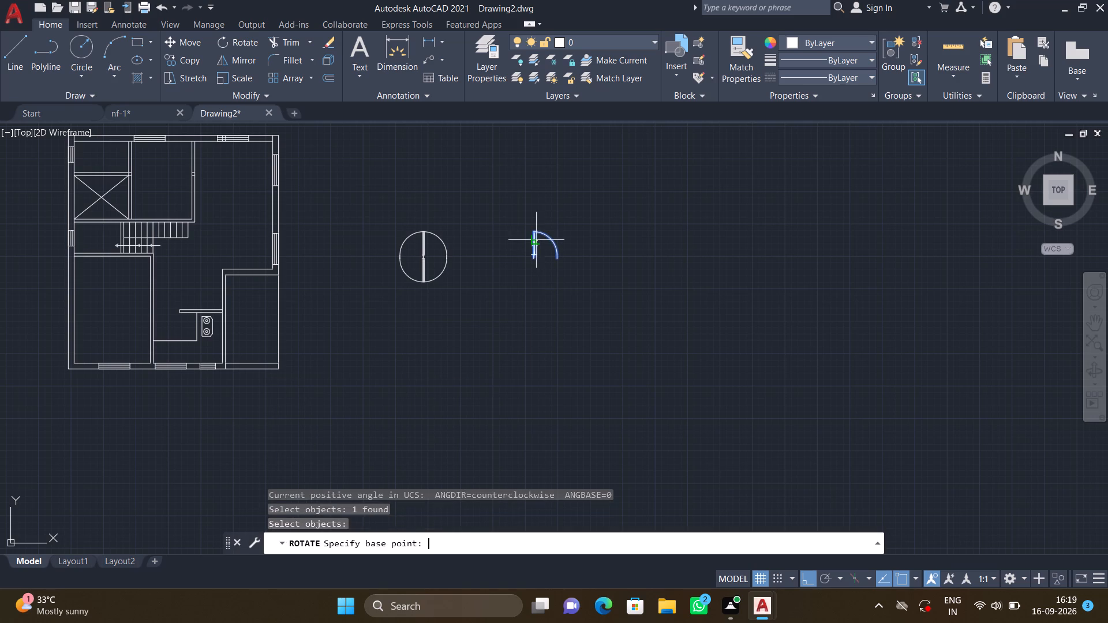
pyautogui.click(536, 254)
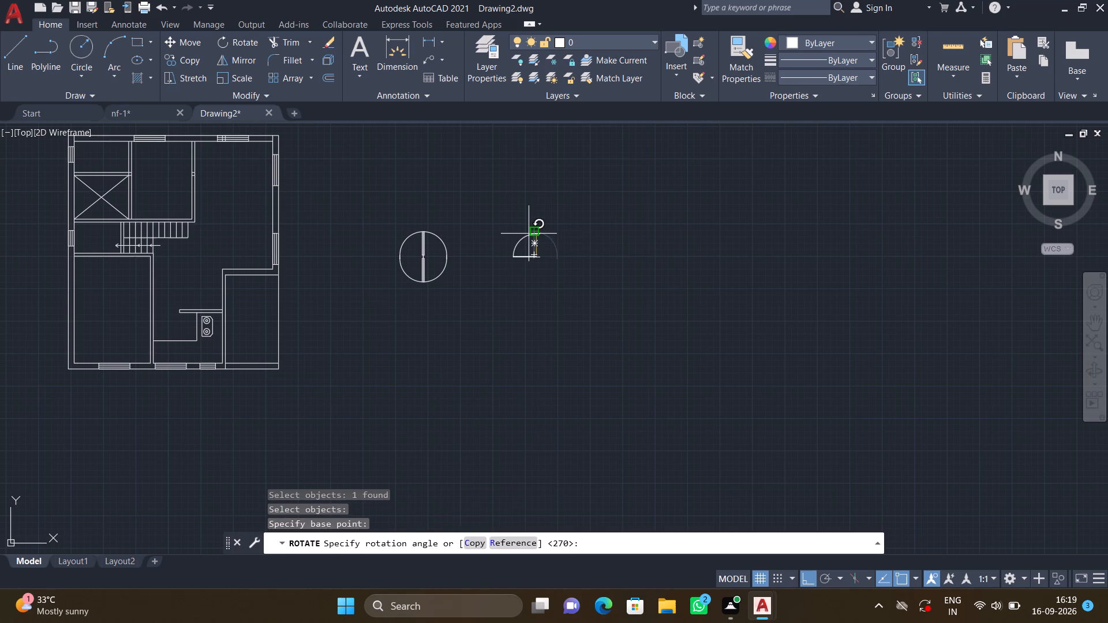
pyautogui.scroll(2, 531, 234)
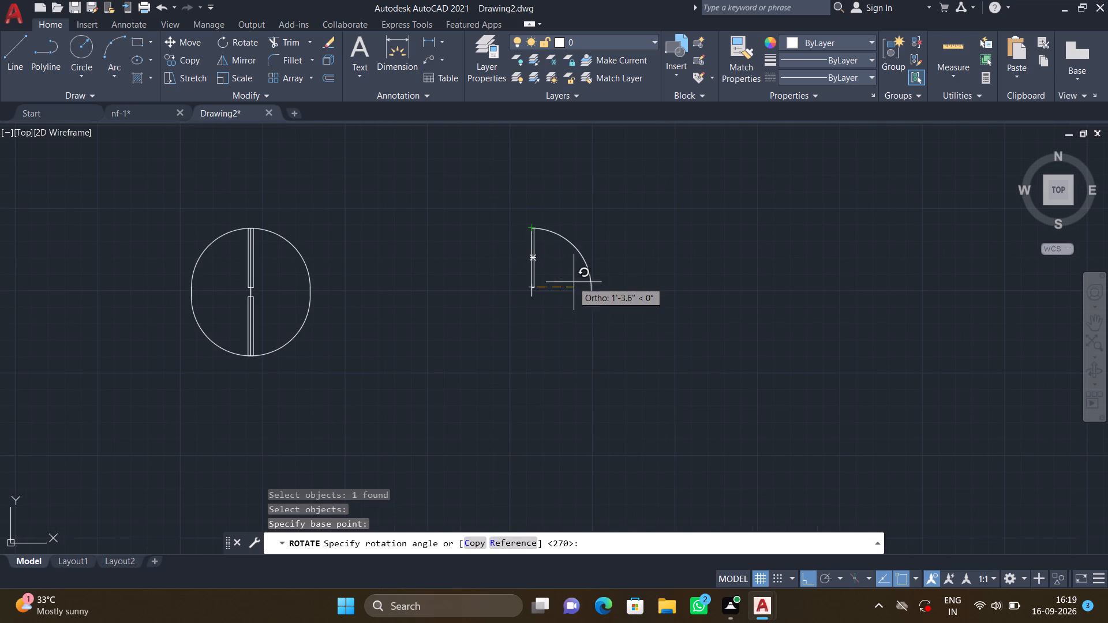
pyautogui.click(518, 340)
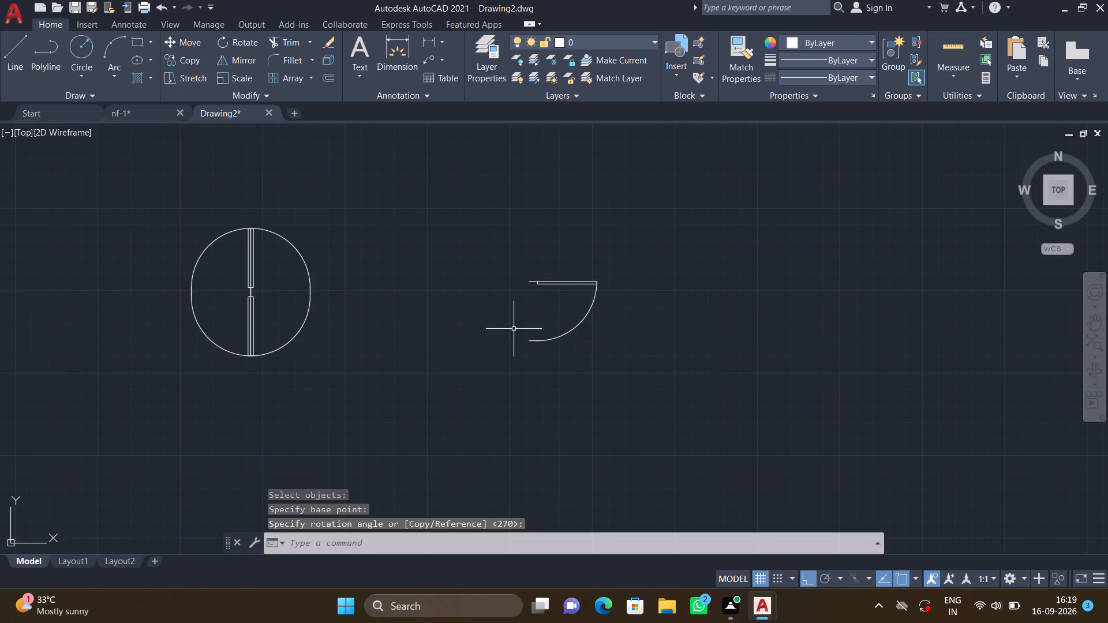
# Mirror the rotated door westward about a vertical line through its hinge-side jamb end, keeping the source door.
pyautogui.write('mi')
pyautogui.press('Return')
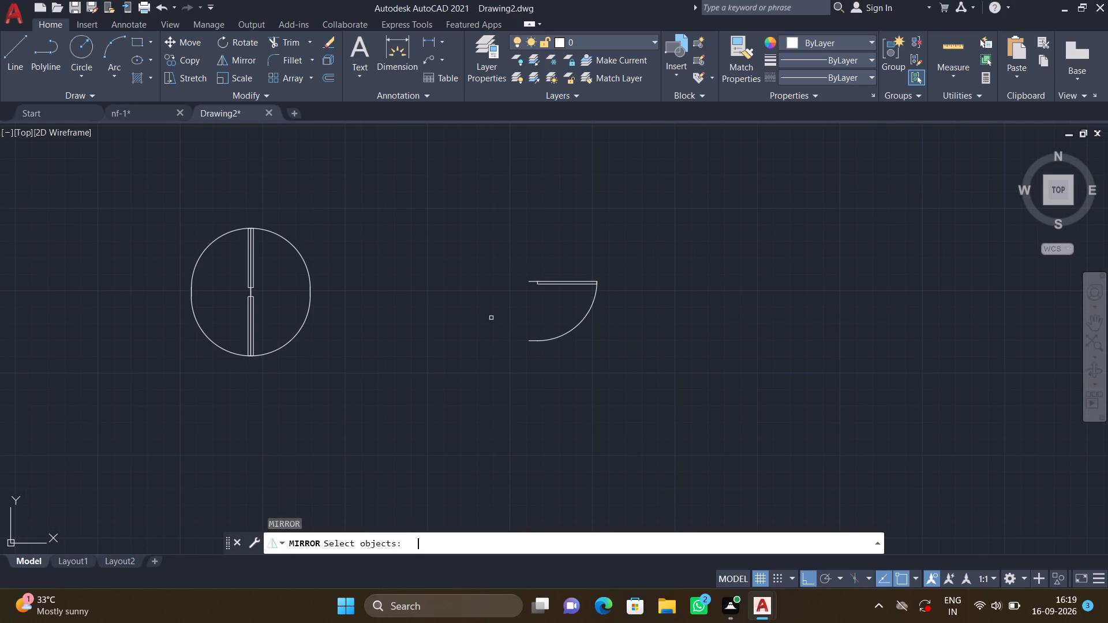
pyautogui.click(546, 281)
pyautogui.press('Return')
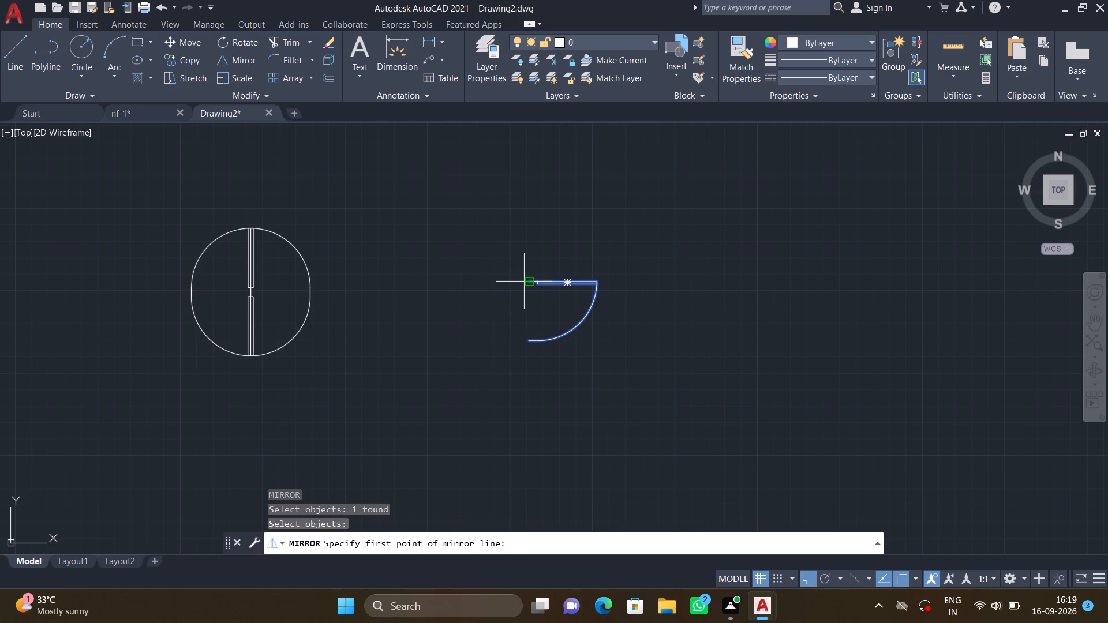
pyautogui.click(524, 282)
pyautogui.click(536, 258)
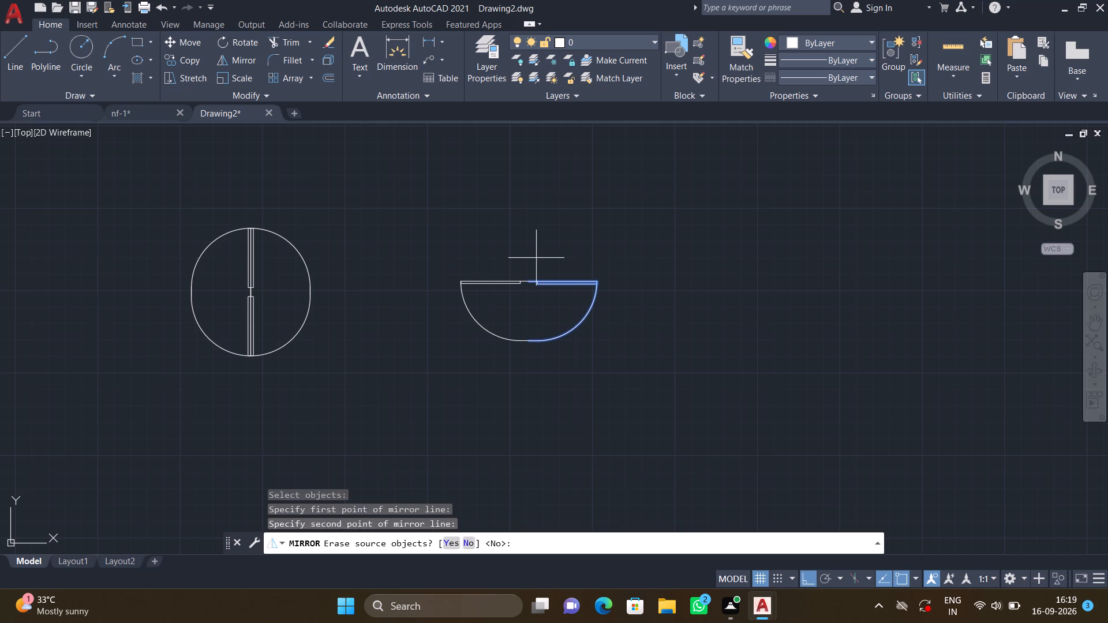
pyautogui.press('Return')
# Mirror the new west-pointing door about the vertical line through its hinge-side jamb end, keeping the source door.
pyautogui.press('space')
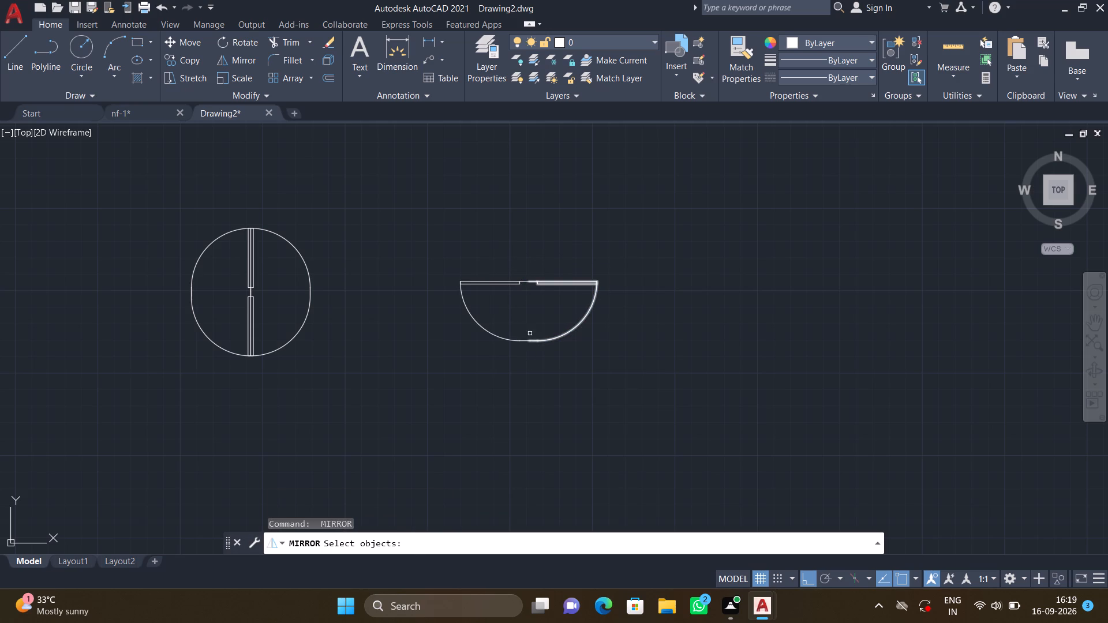
pyautogui.click(501, 283)
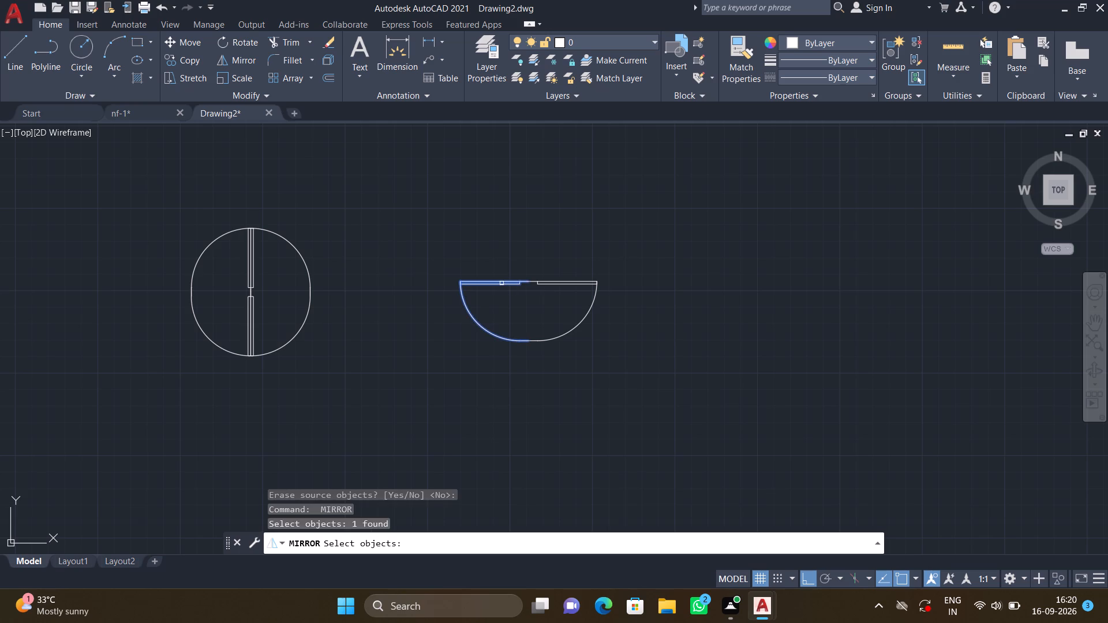
pyautogui.press('Return')
pyautogui.click(529, 280)
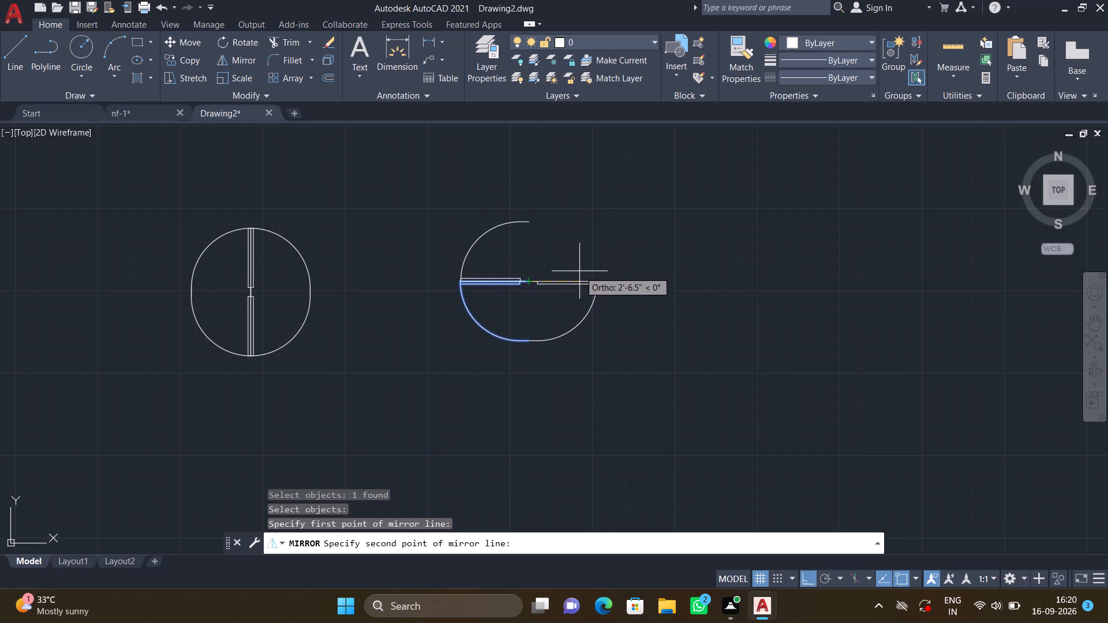
pyautogui.click(549, 257)
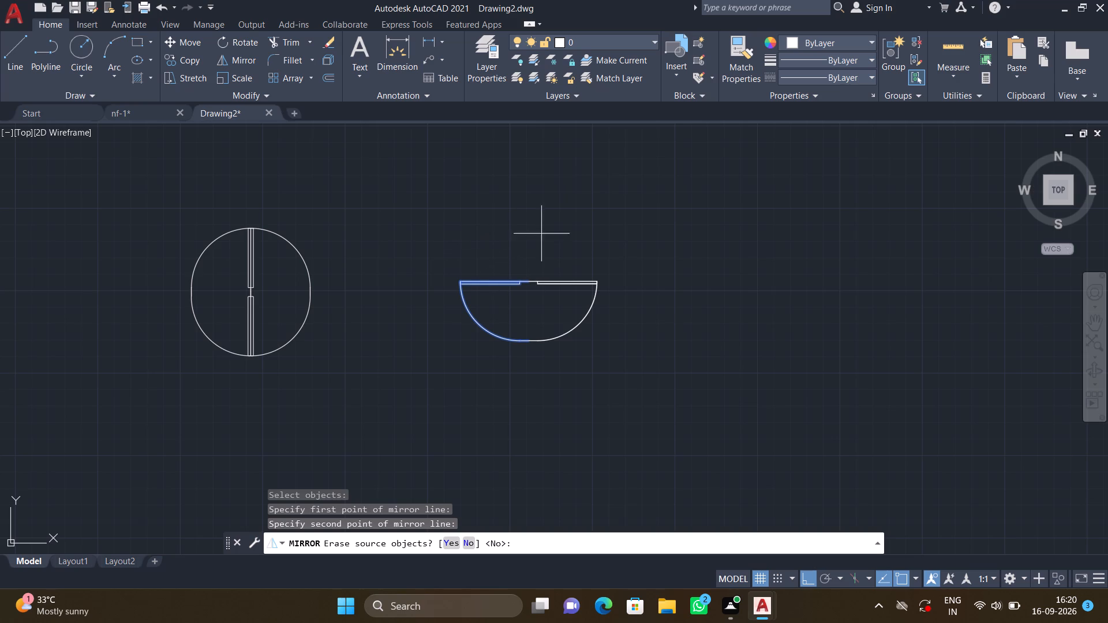
pyautogui.press('space')
# Mirror the west-pointing door upward about a horizontal line through its hinge side, keeping the source door.
pyautogui.press('m')
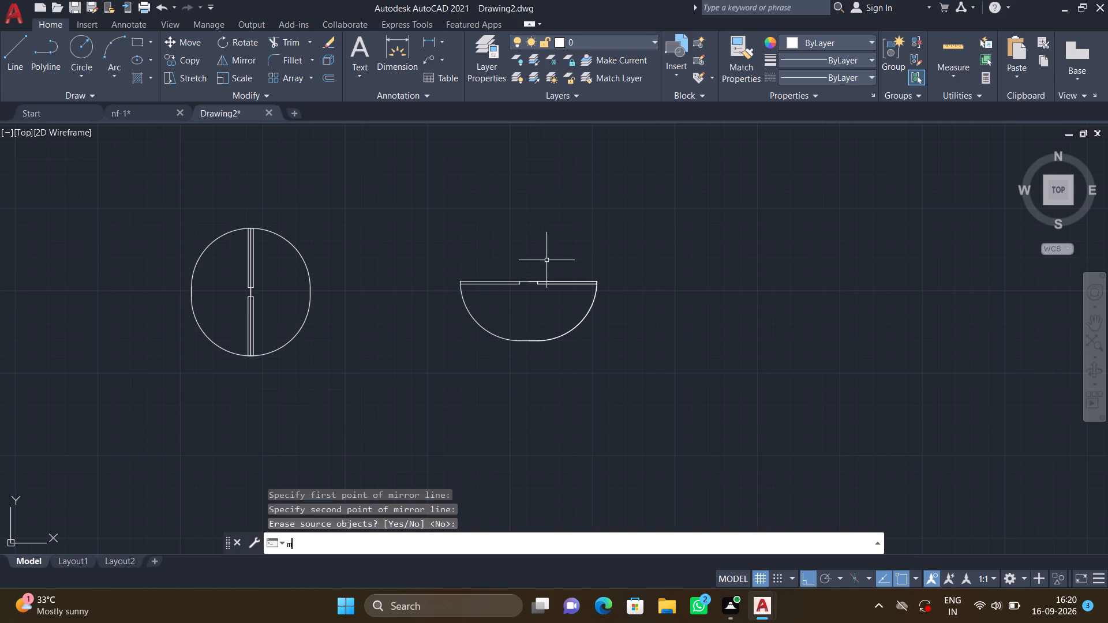
pyautogui.press('i')
pyautogui.press('Return')
pyautogui.click(519, 282)
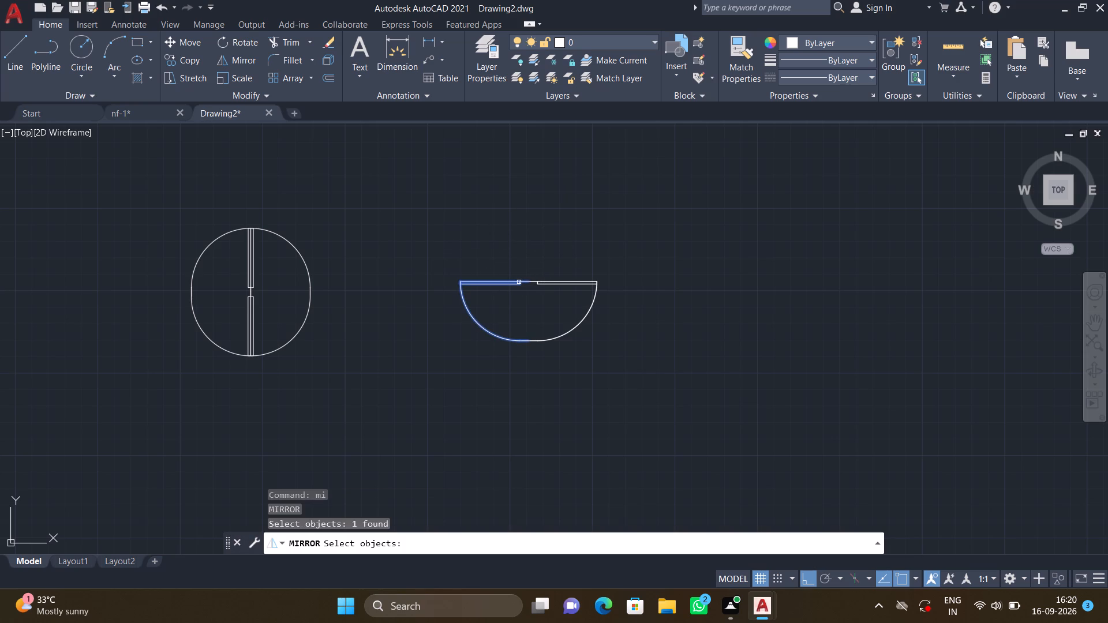
pyautogui.press('Return')
pyautogui.click(522, 282)
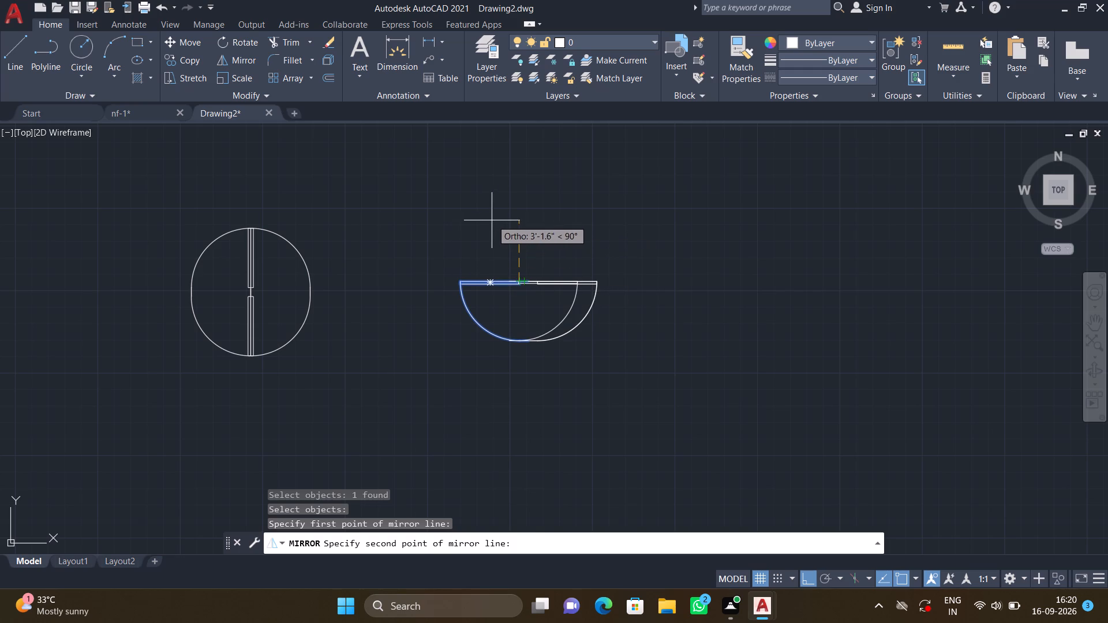
pyautogui.click(568, 256)
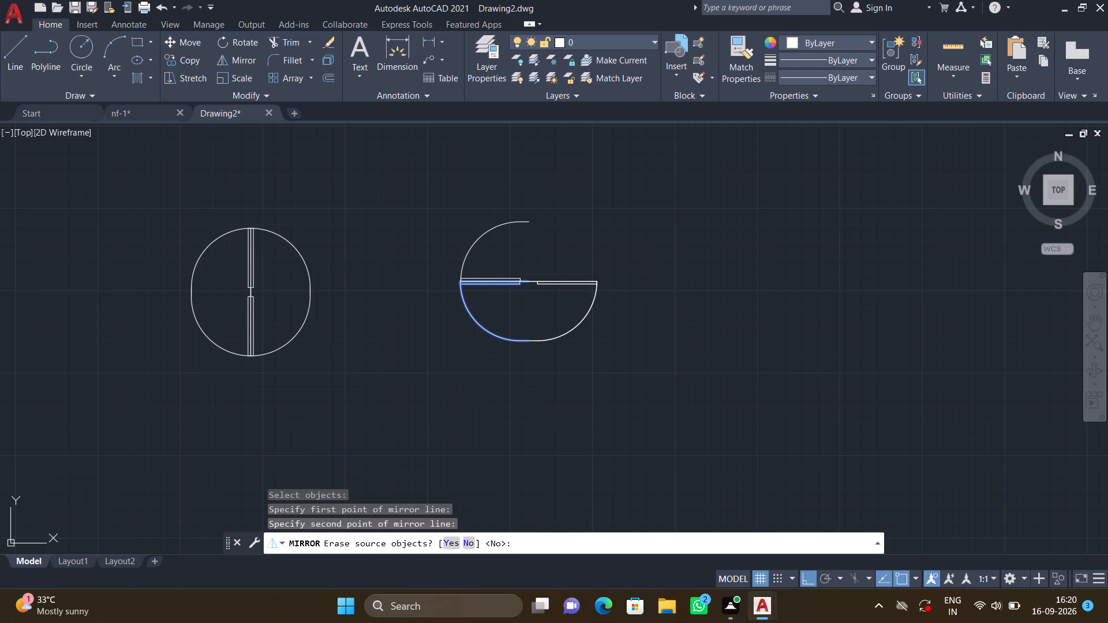
pyautogui.press('Return')
# Mirror the east-pointing, downward-swinging door upward about a horizontal line through its hinge side, keeping the source door.
pyautogui.press('space')
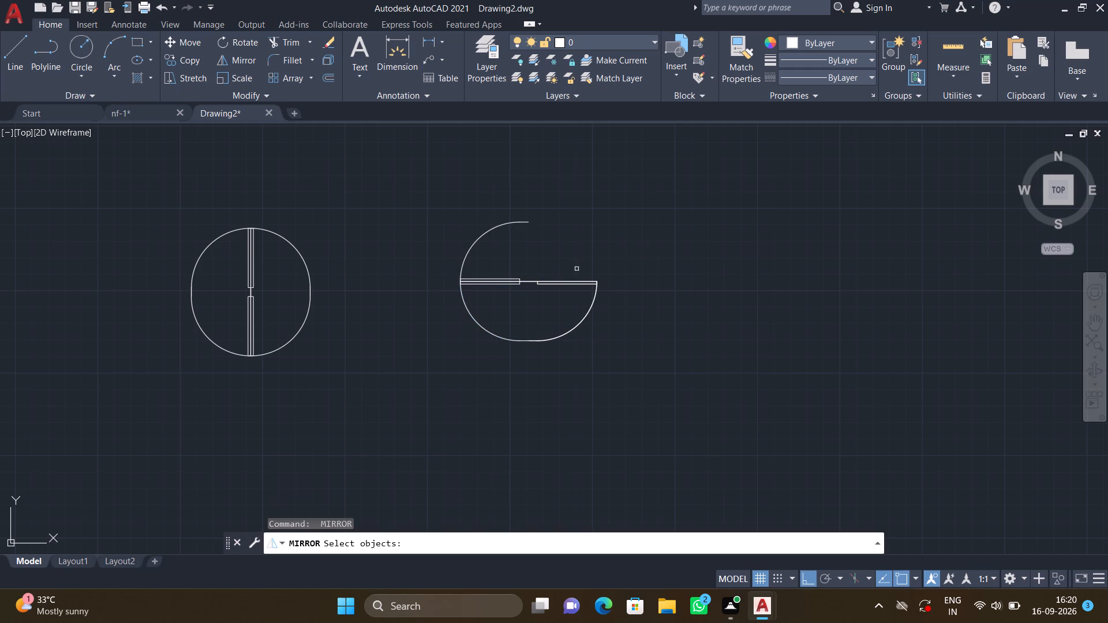
pyautogui.click(573, 284)
pyautogui.press('Return')
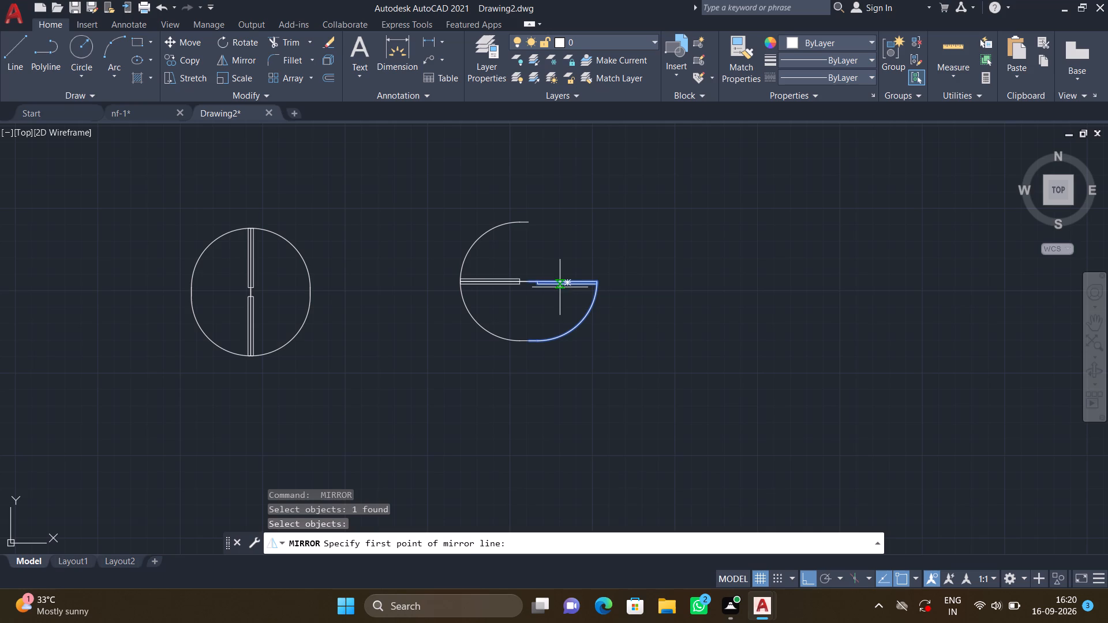
pyautogui.click(531, 281)
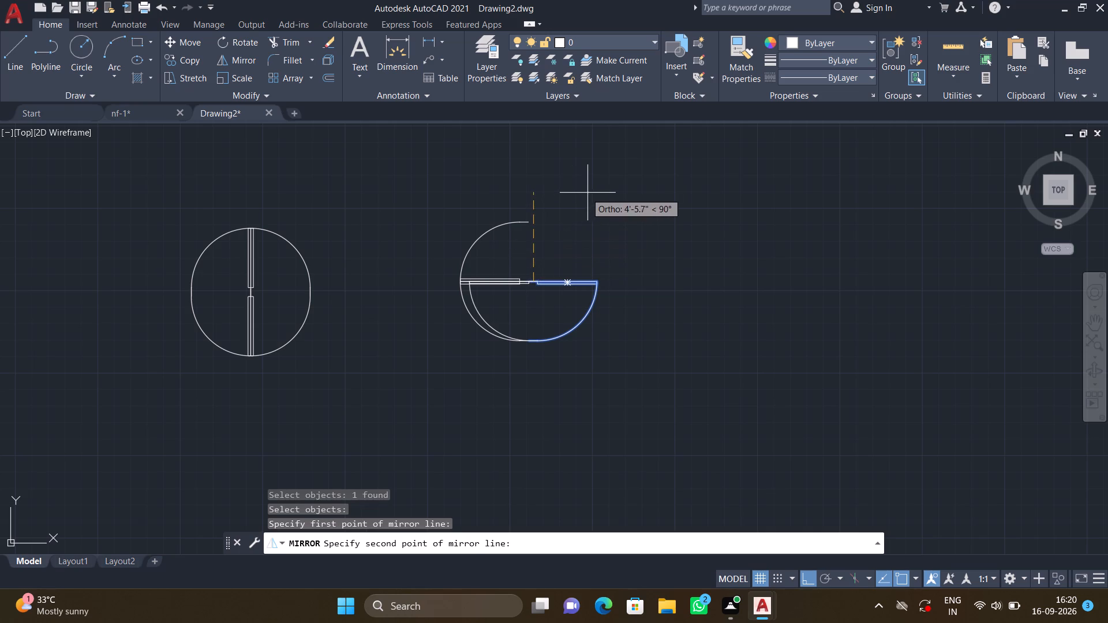
pyautogui.click(640, 247)
pyautogui.press('Return')
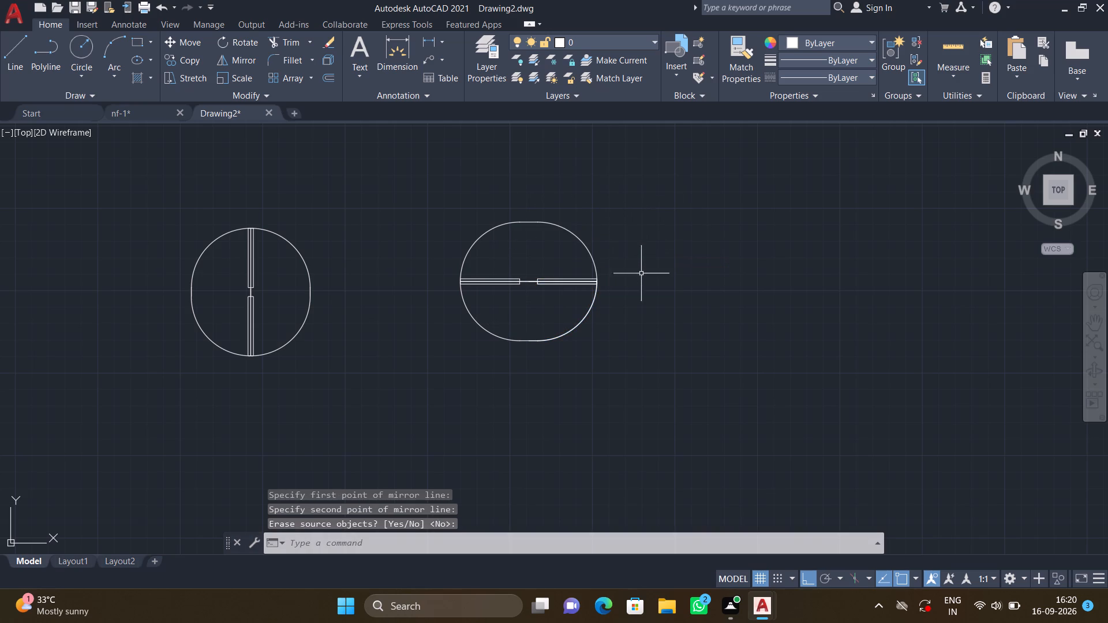
# Copy the west-pointing, downward-swinging door onto the east wall of the southwest room, just below the staircase corner.
pyautogui.scroll(-3, 624, 305)
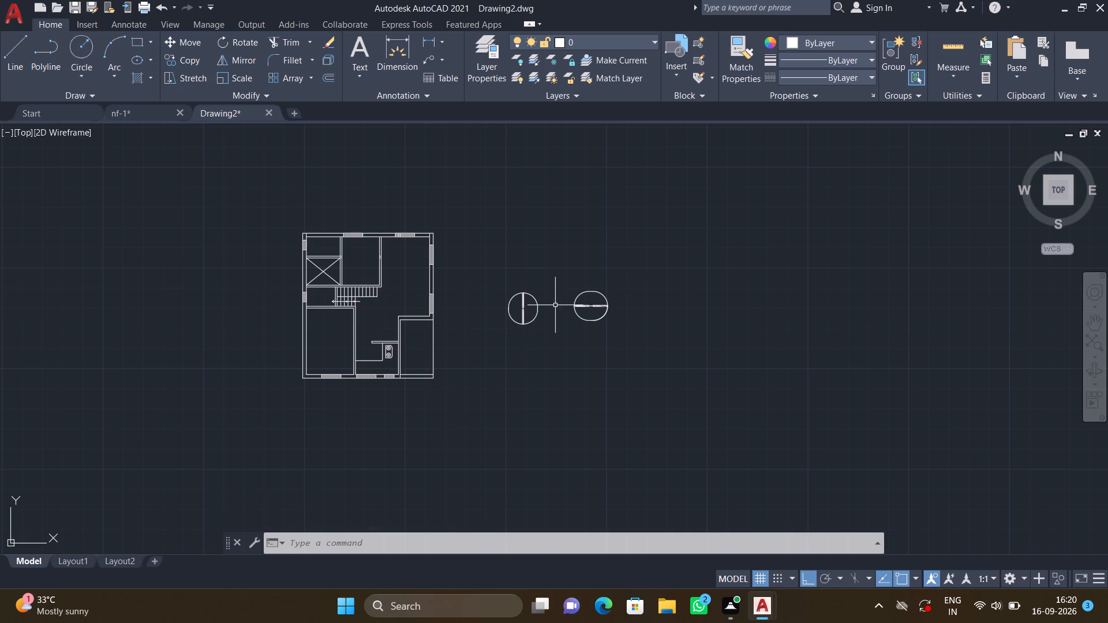
pyautogui.scroll(2, 584, 325)
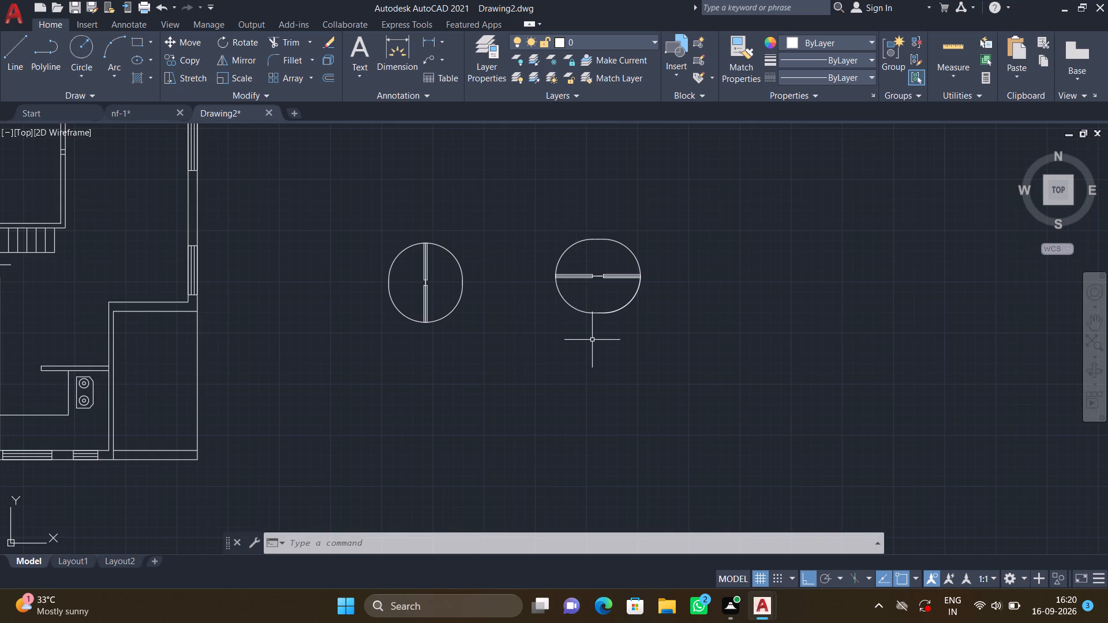
pyautogui.write('co')
pyautogui.press('Return')
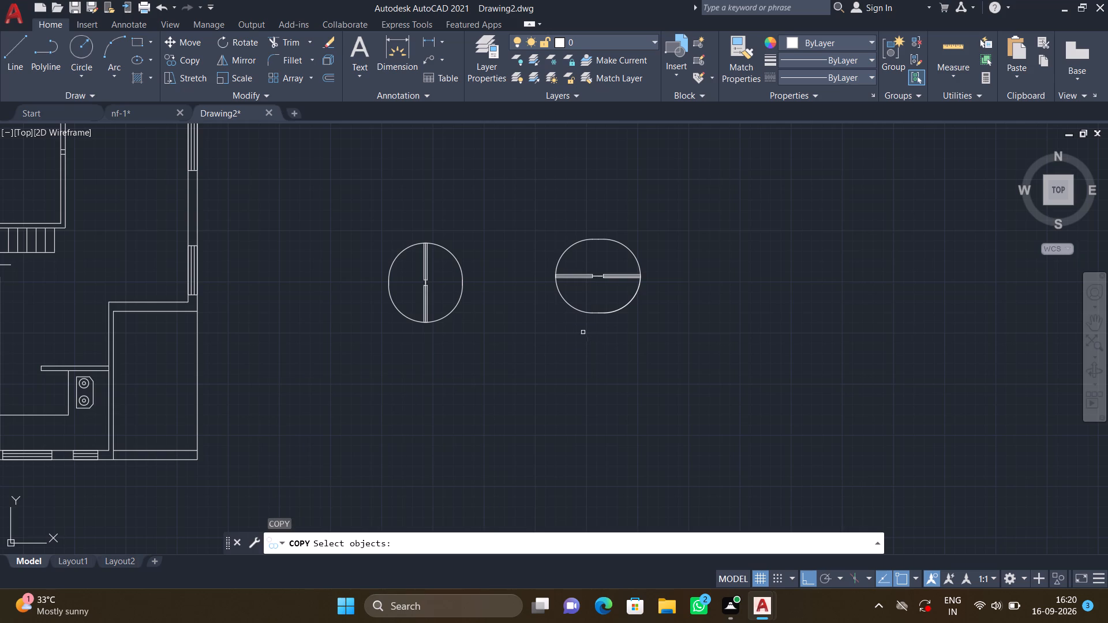
pyautogui.click(567, 299)
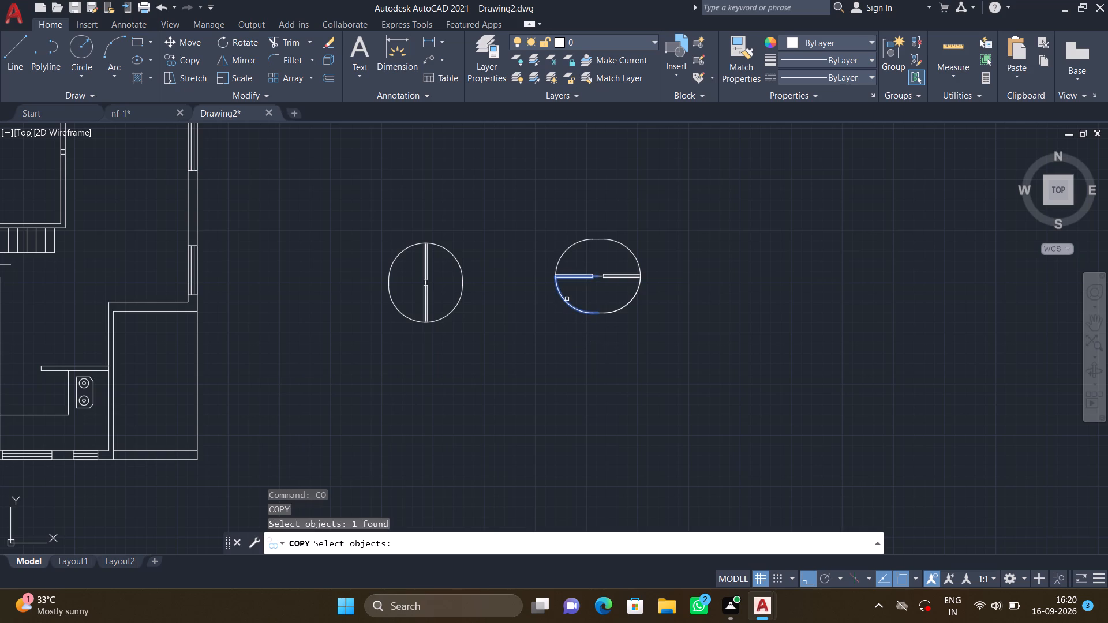
pyautogui.press('Return')
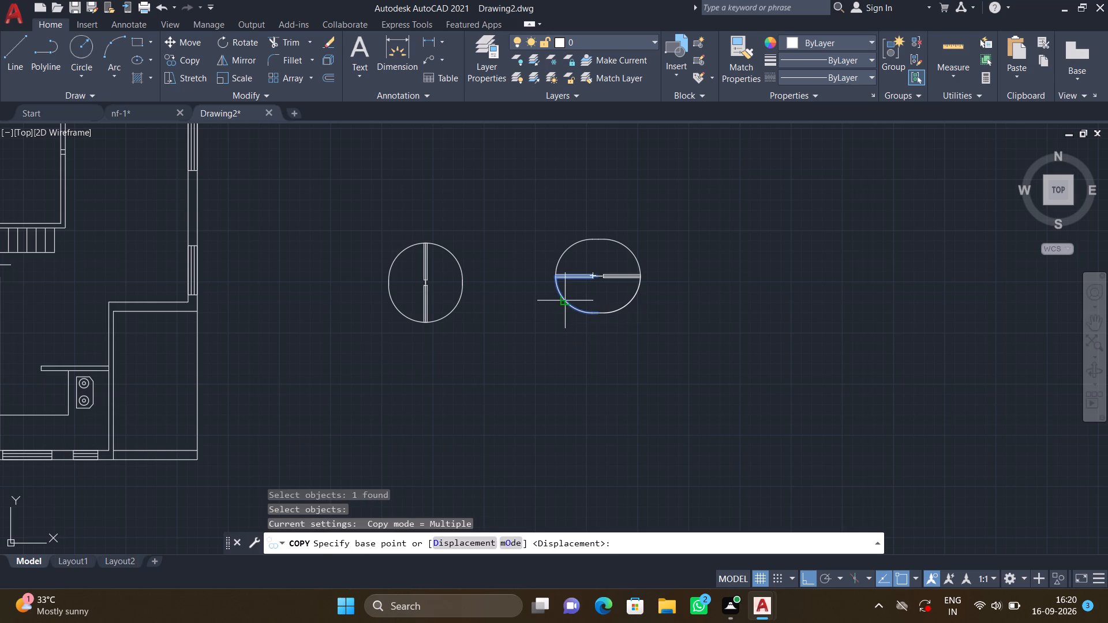
pyautogui.click(594, 276)
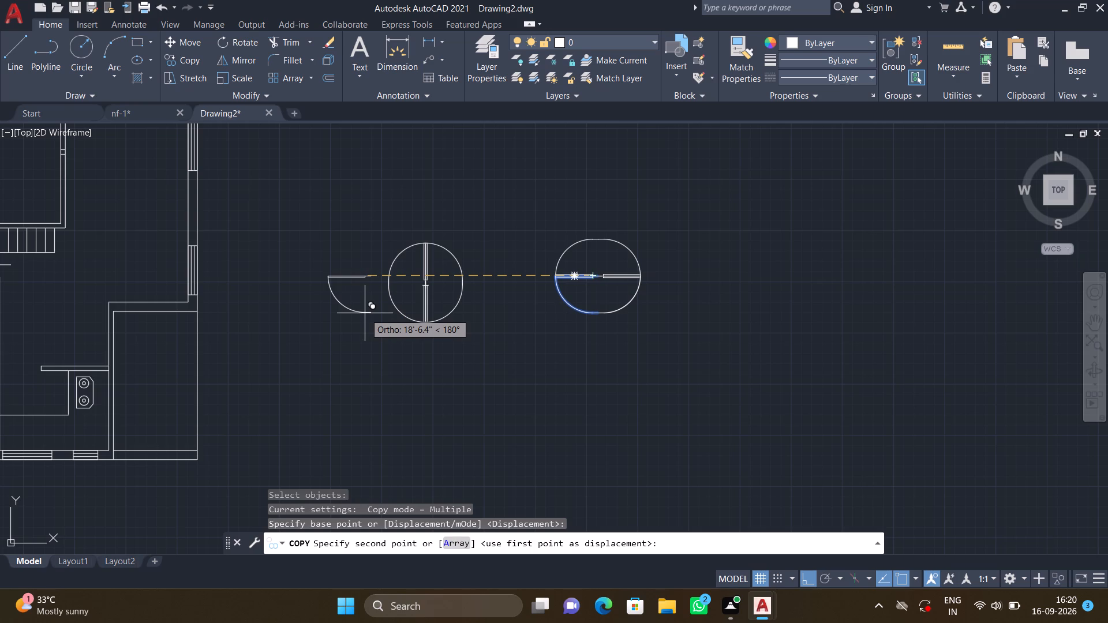
pyautogui.press('F8')
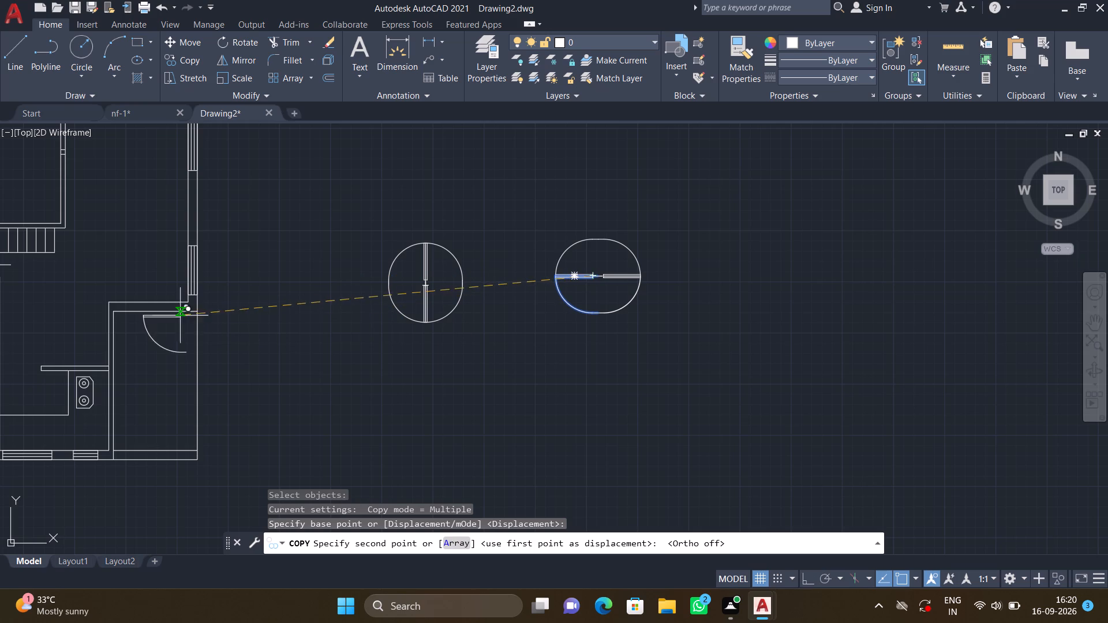
pyautogui.moveTo(175, 337); pyautogui.dragTo(466, 328, button='middle')
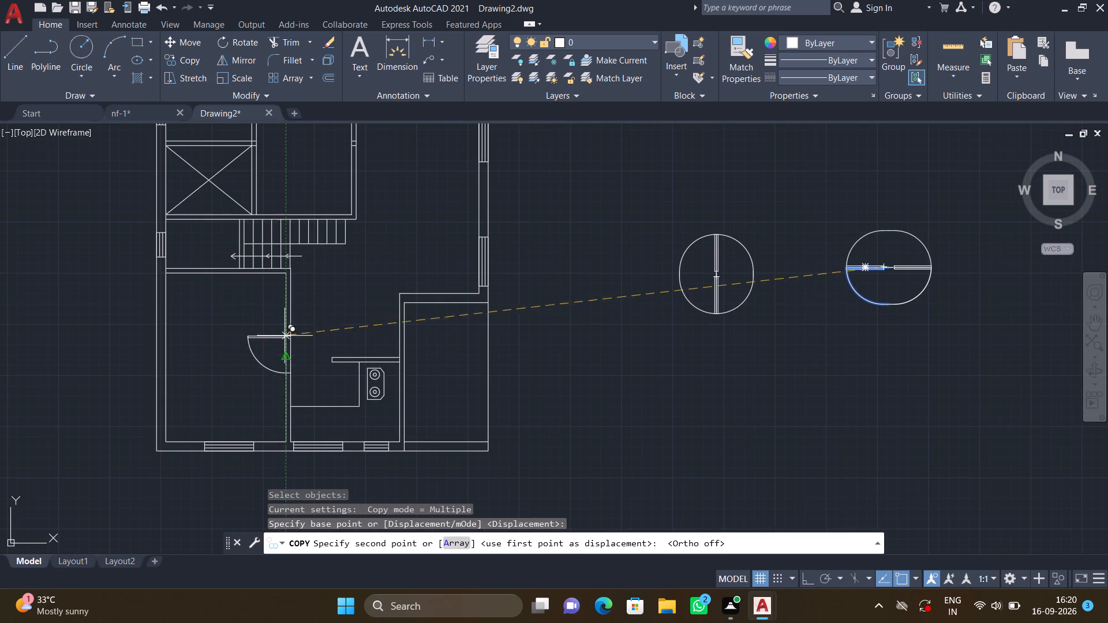
pyautogui.scroll(4, 280, 272)
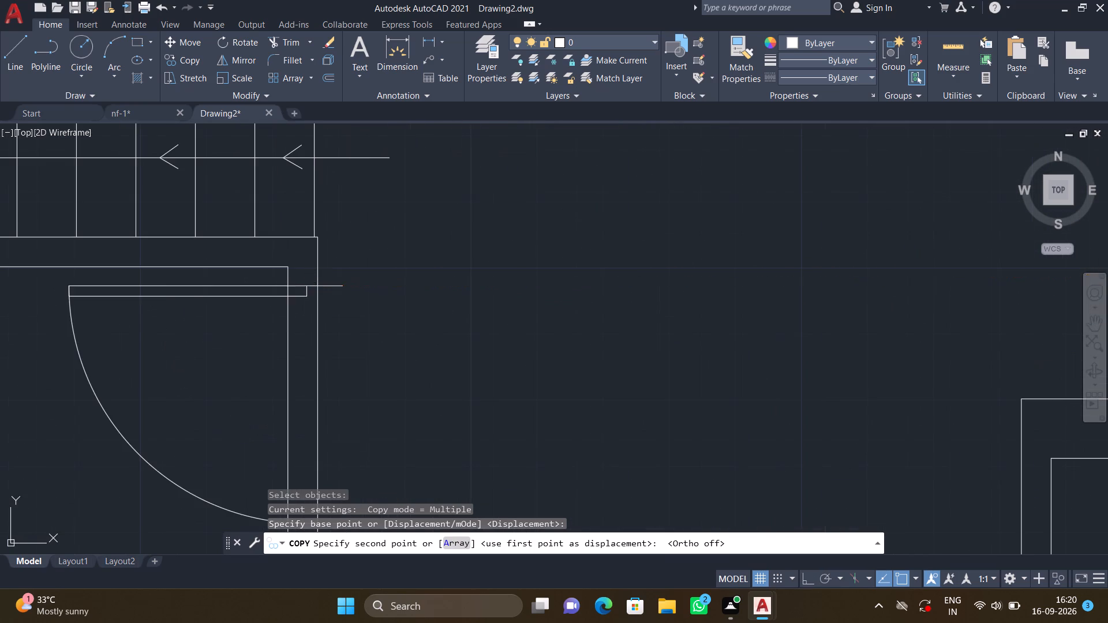
pyautogui.scroll(-1, 301, 291)
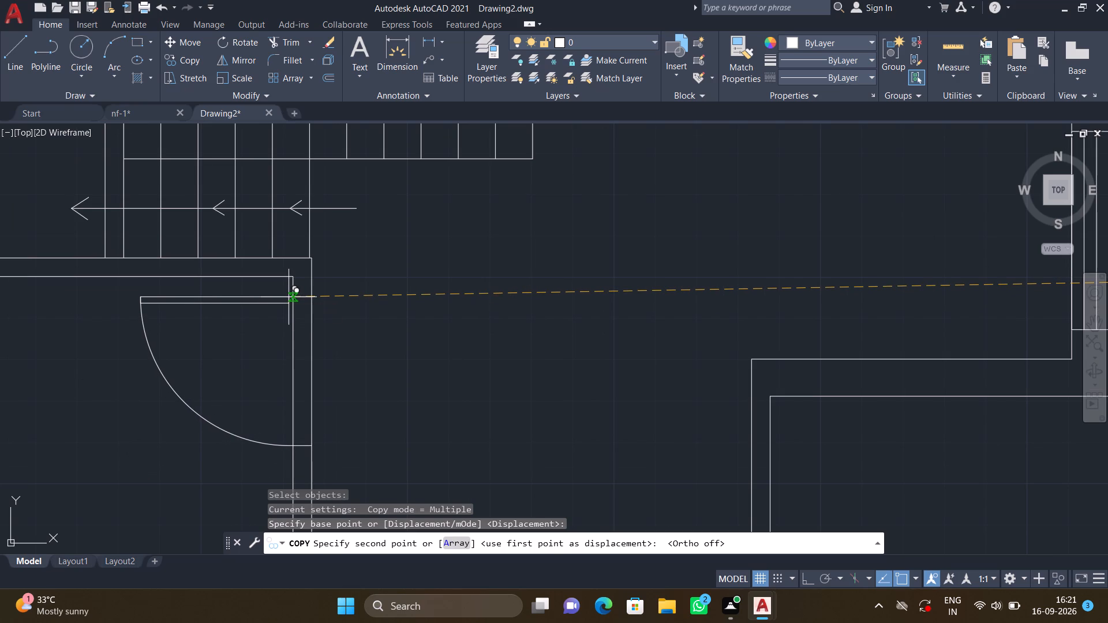
pyautogui.click(289, 297)
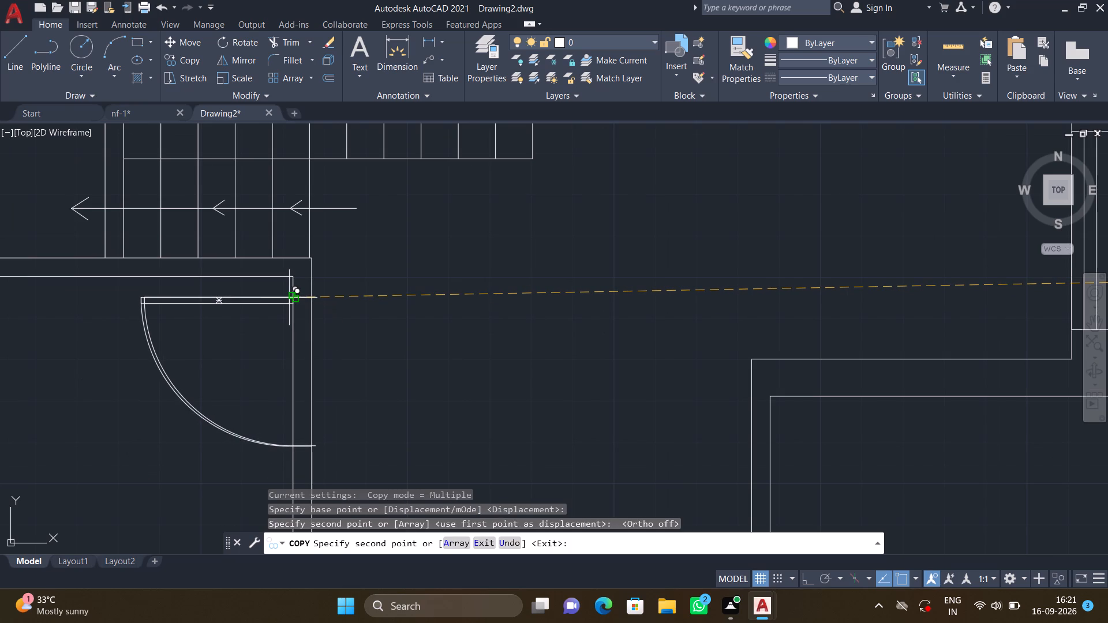
pyautogui.press('Return')
# Move the placed door horizontally so its jamb line ends on the outer face of the southwest room's east wall.
pyautogui.moveTo(316, 317); pyautogui.dragTo(328, 269, button='middle')
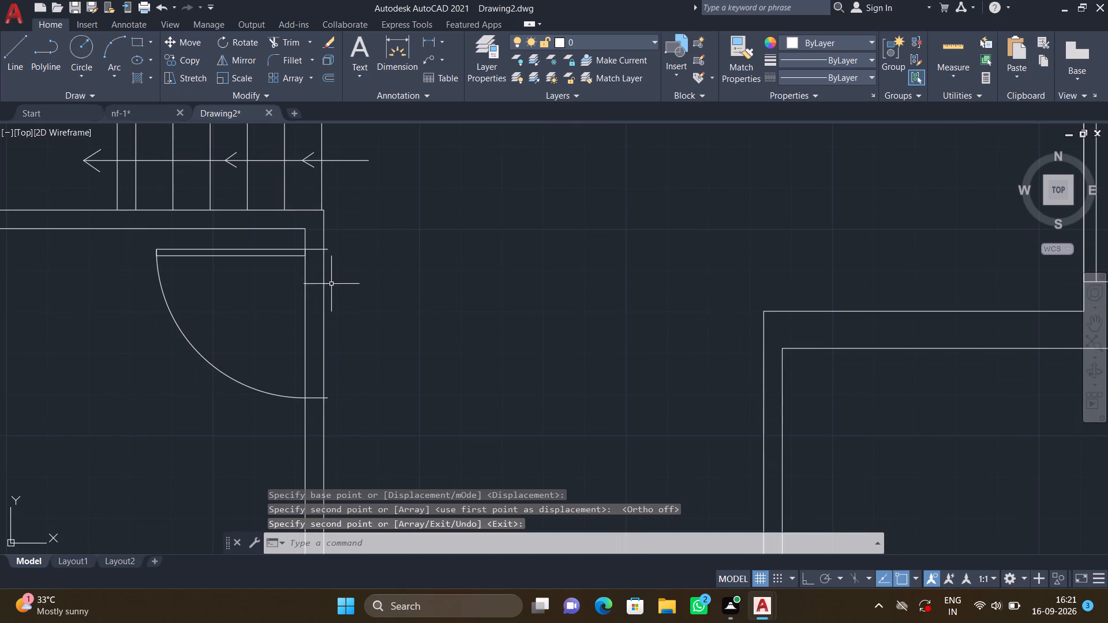
pyautogui.press('F8')
pyautogui.press('m')
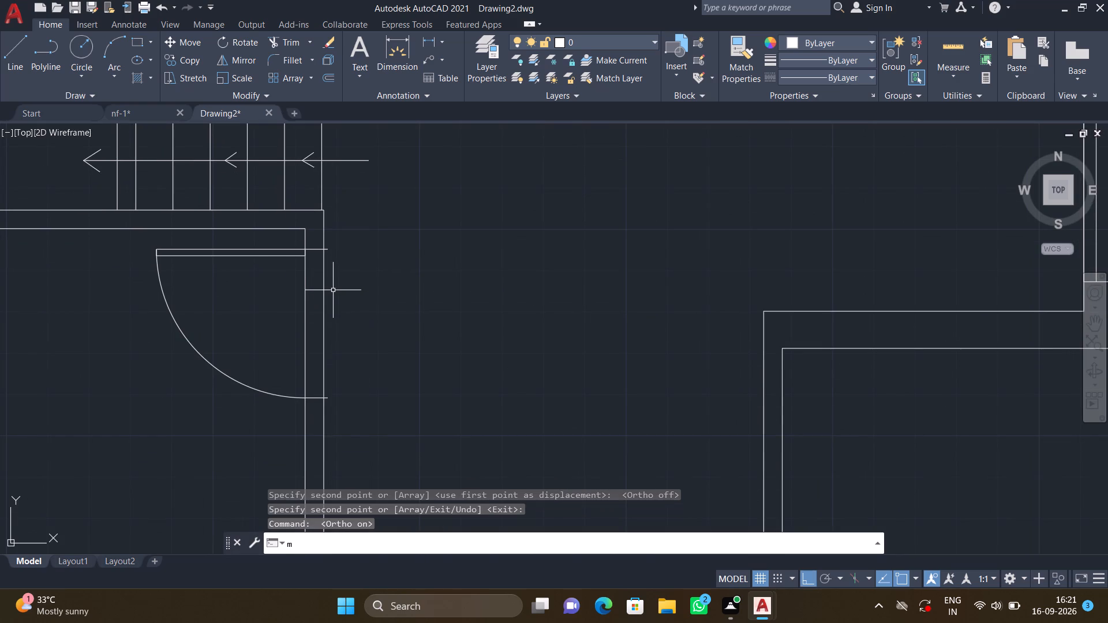
pyautogui.press('Return')
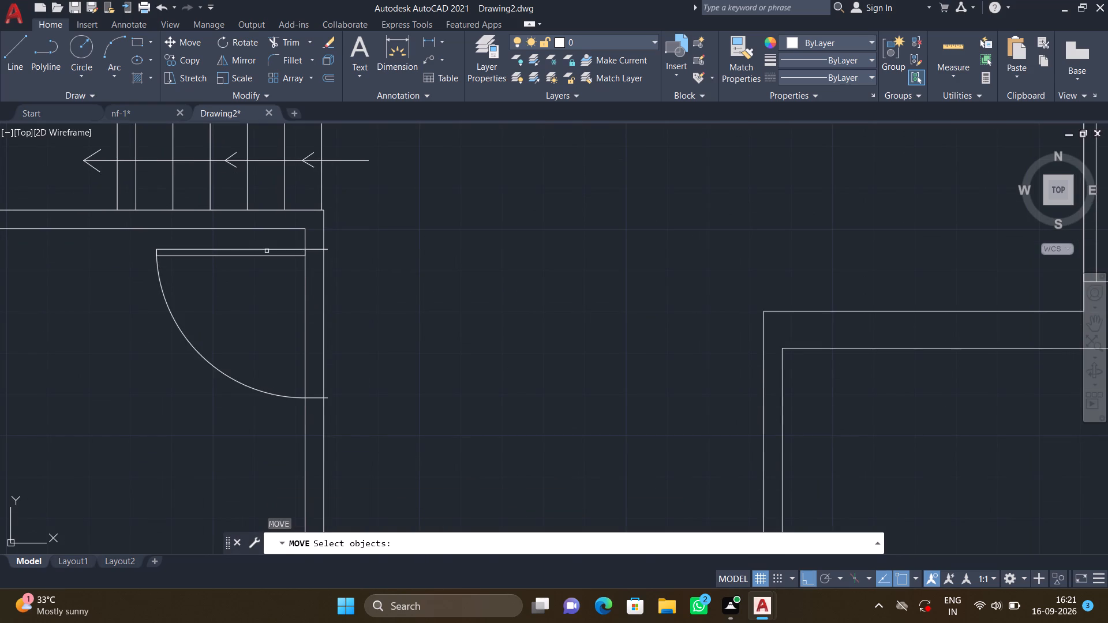
pyautogui.click(267, 249)
pyautogui.press('Return')
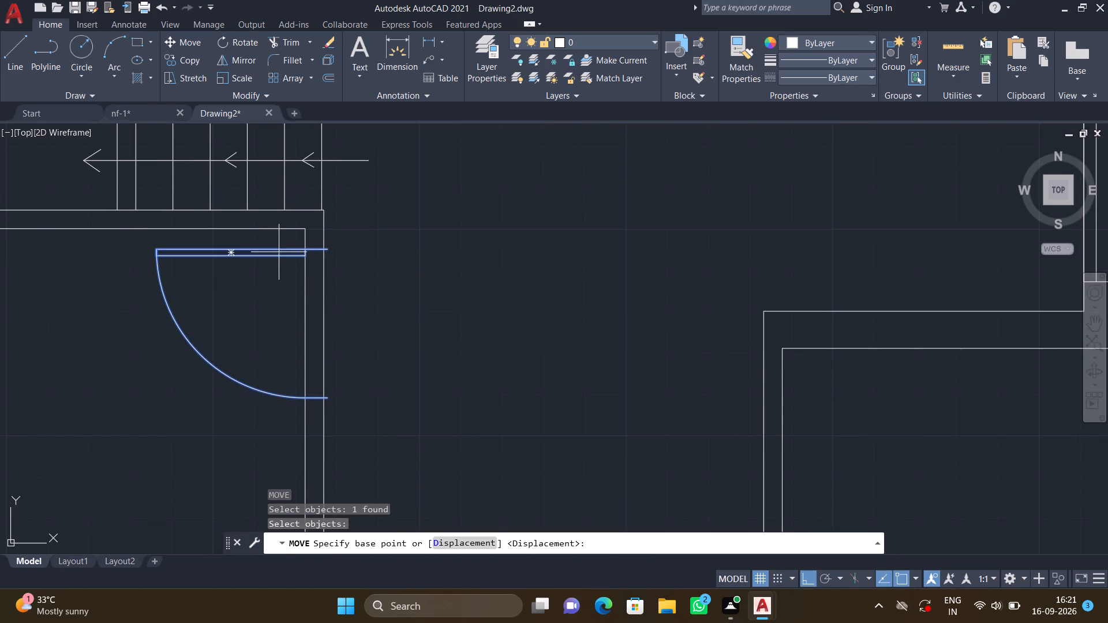
pyautogui.scroll(3, 328, 250)
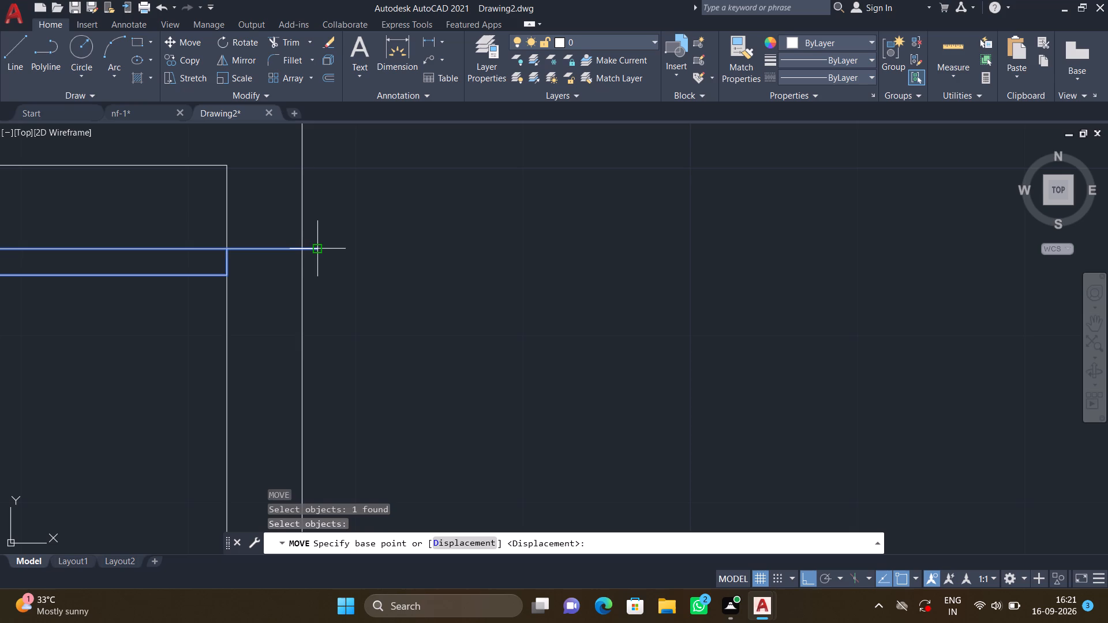
pyautogui.click(316, 249)
pyautogui.click(300, 248)
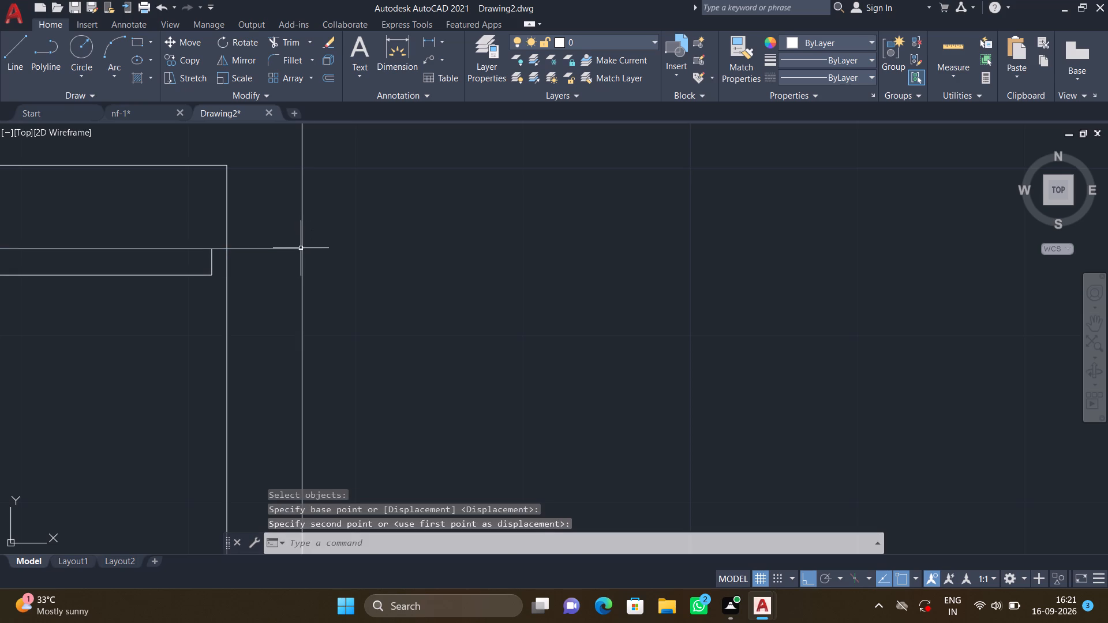
# Copy the east-pointing, downward-swinging door onto the west wall of the southeast room, just below its upper corner.
pyautogui.scroll(-4, 317, 254)
pyautogui.scroll(4, 317, 354)
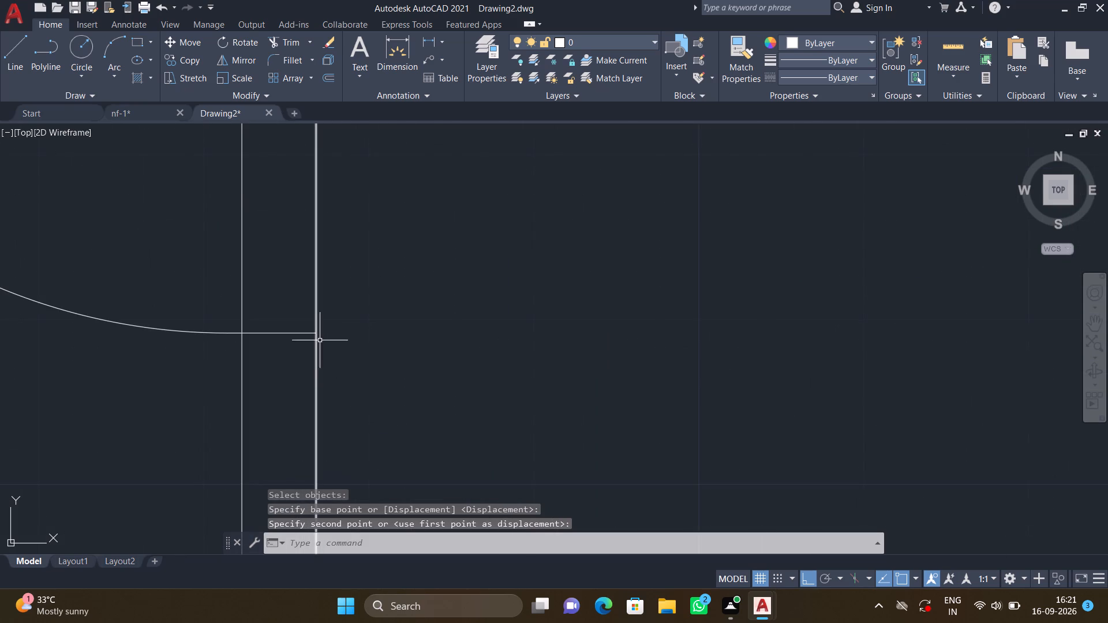
pyautogui.scroll(4, 320, 338)
pyautogui.scroll(3, 235, 299)
pyautogui.scroll(-6, 236, 299)
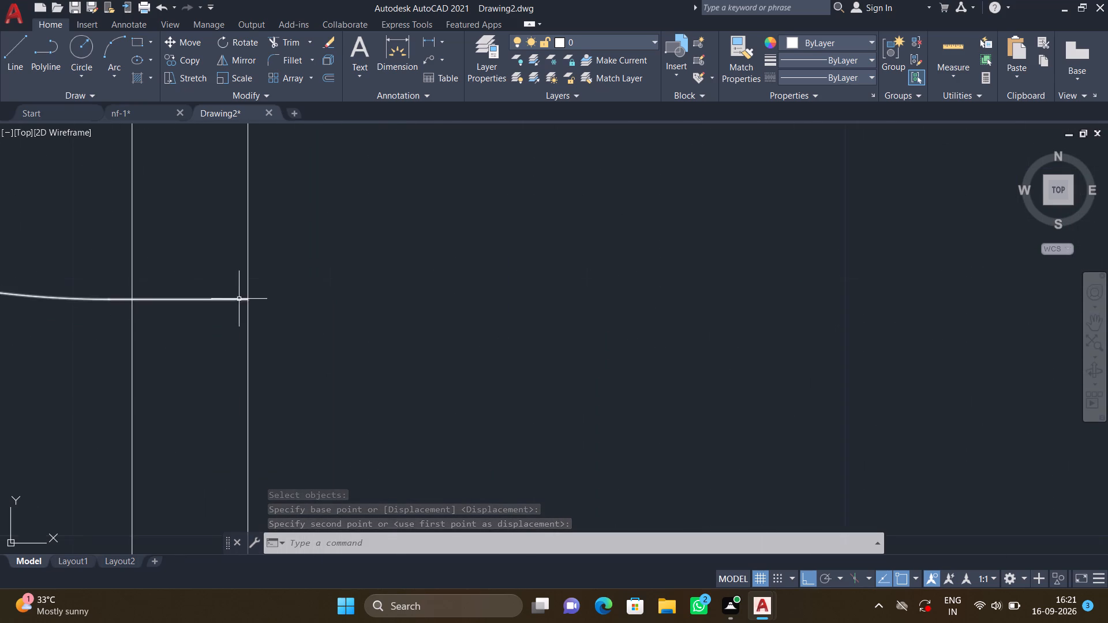
pyautogui.scroll(-5, 240, 298)
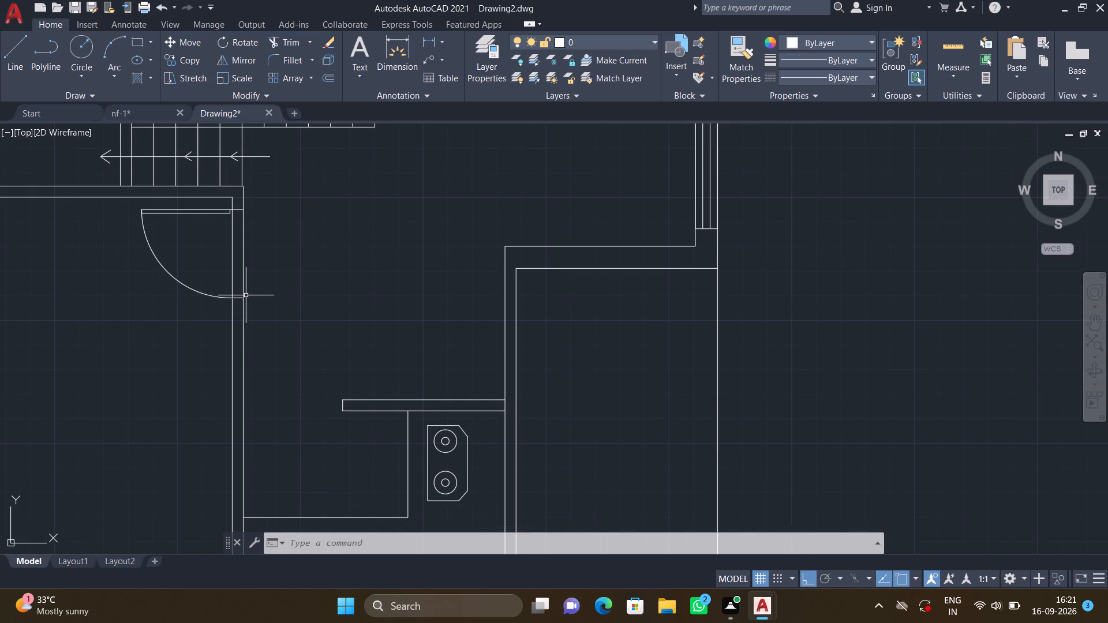
pyautogui.scroll(-1, 247, 297)
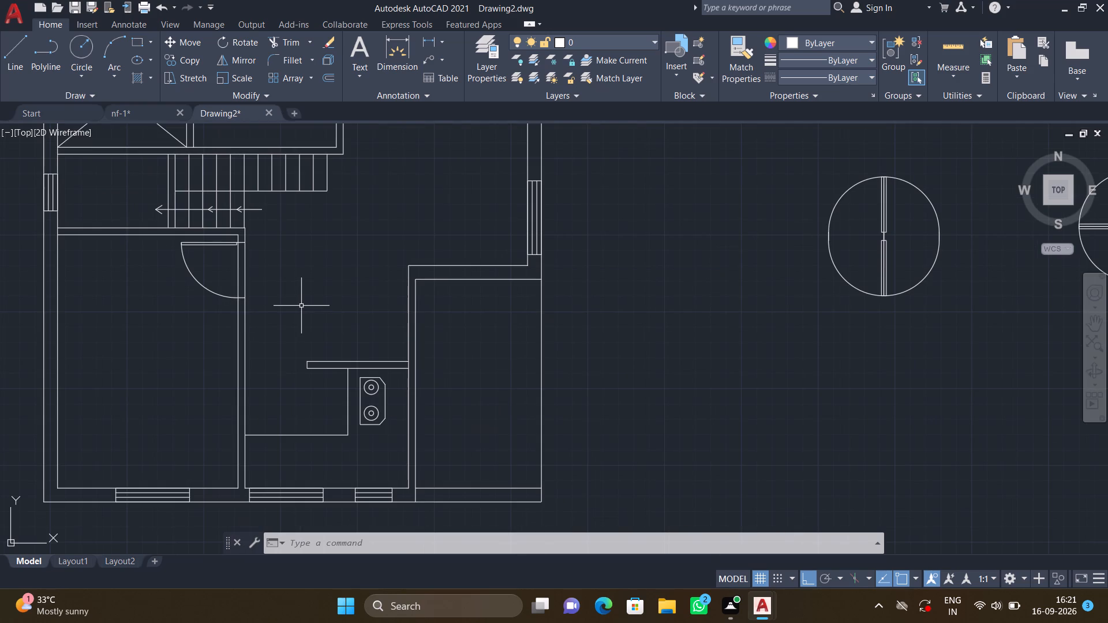
pyautogui.scroll(-2, 452, 322)
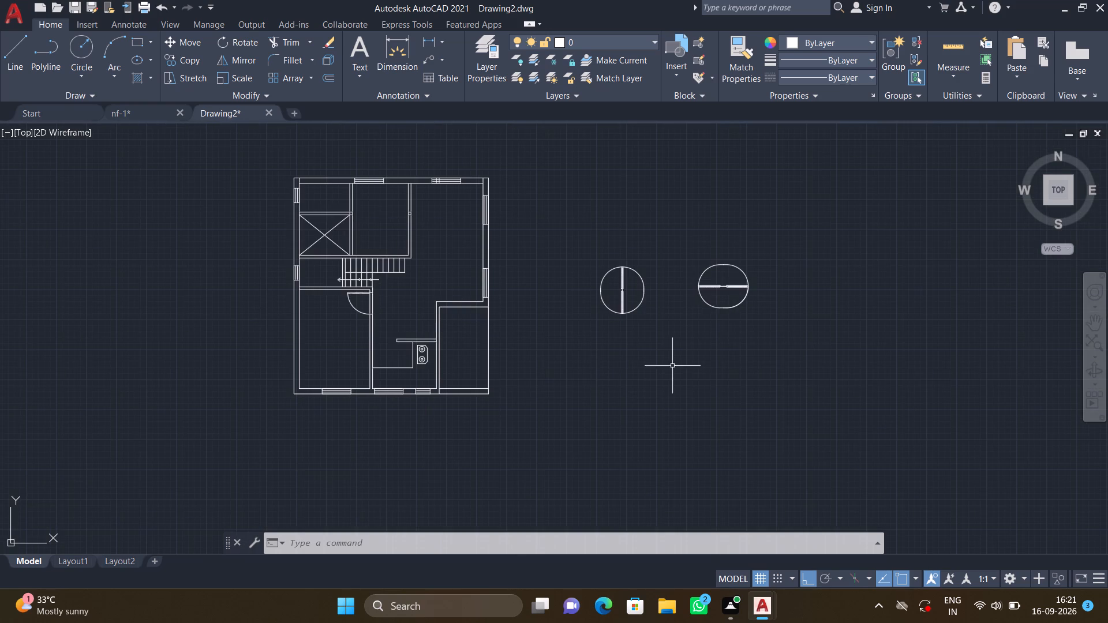
pyautogui.scroll(1, 739, 322)
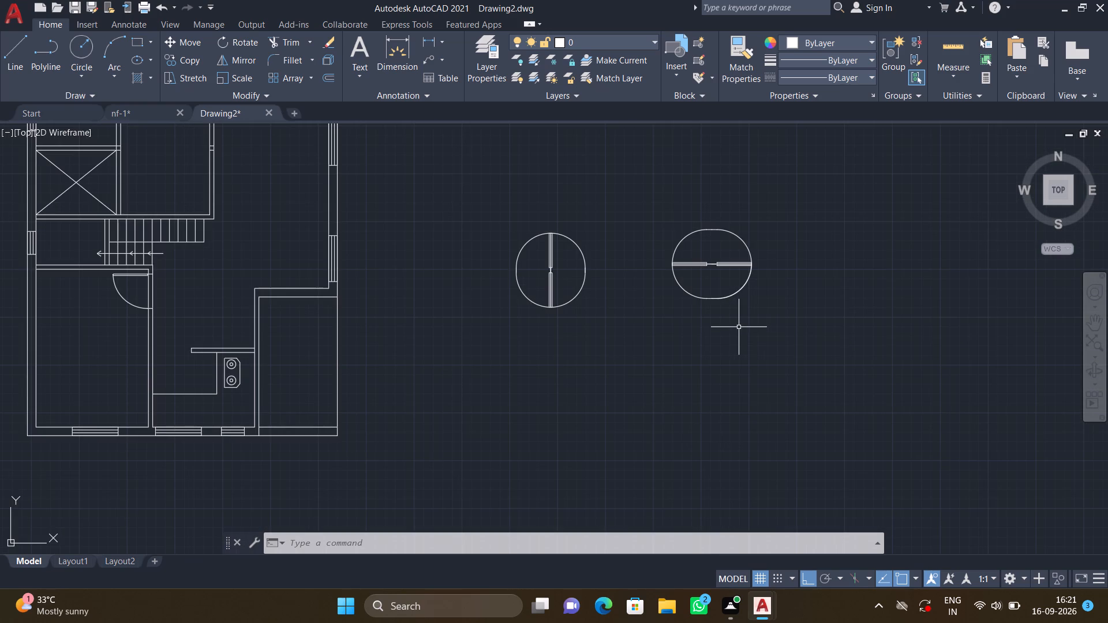
pyautogui.write('co')
pyautogui.press('Return')
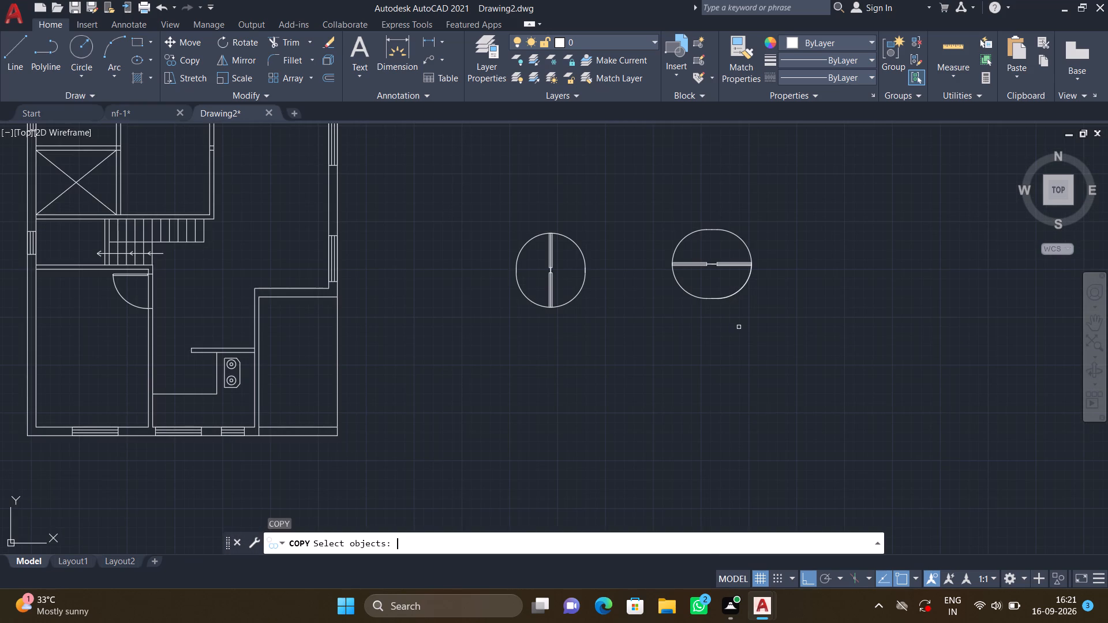
pyautogui.click(731, 294)
pyautogui.press('Return')
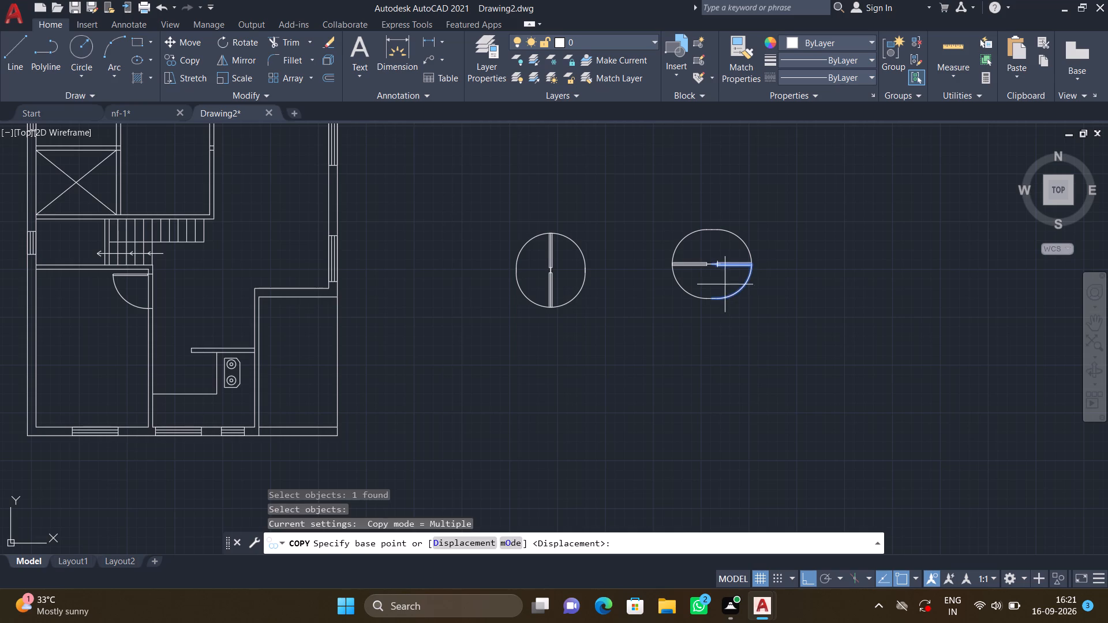
pyautogui.click(714, 264)
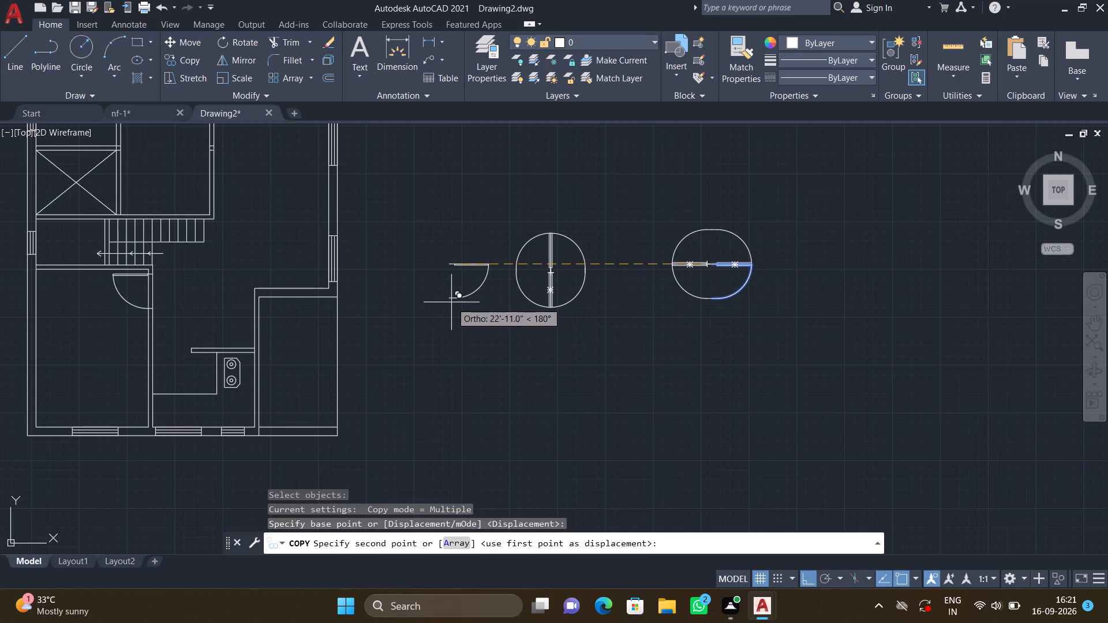
pyautogui.press('F8')
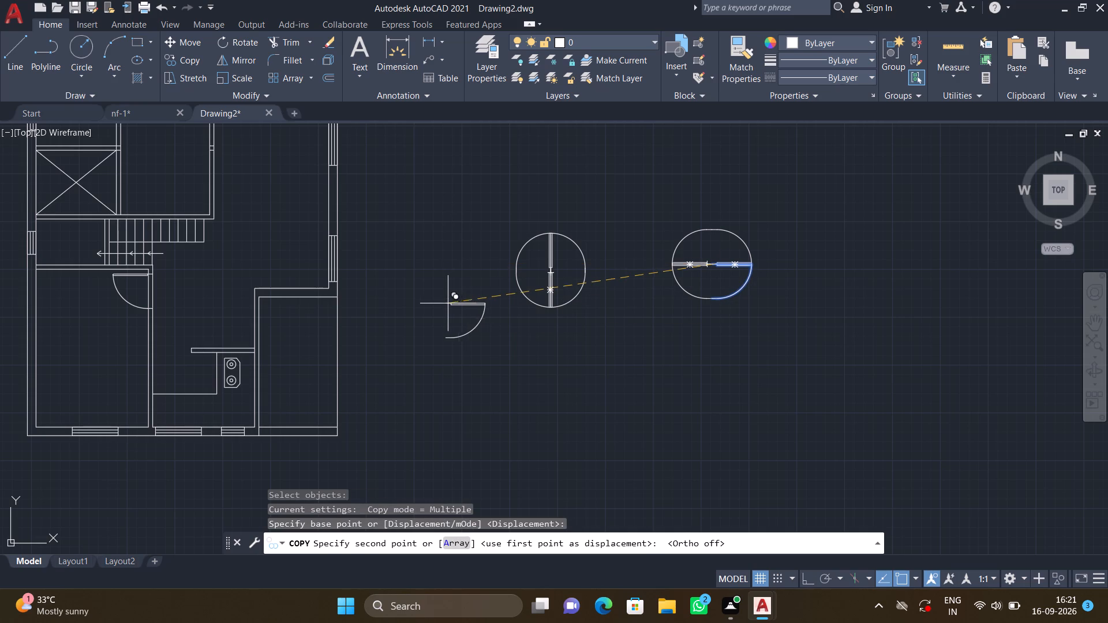
pyautogui.moveTo(448, 303); pyautogui.dragTo(660, 302, button='middle')
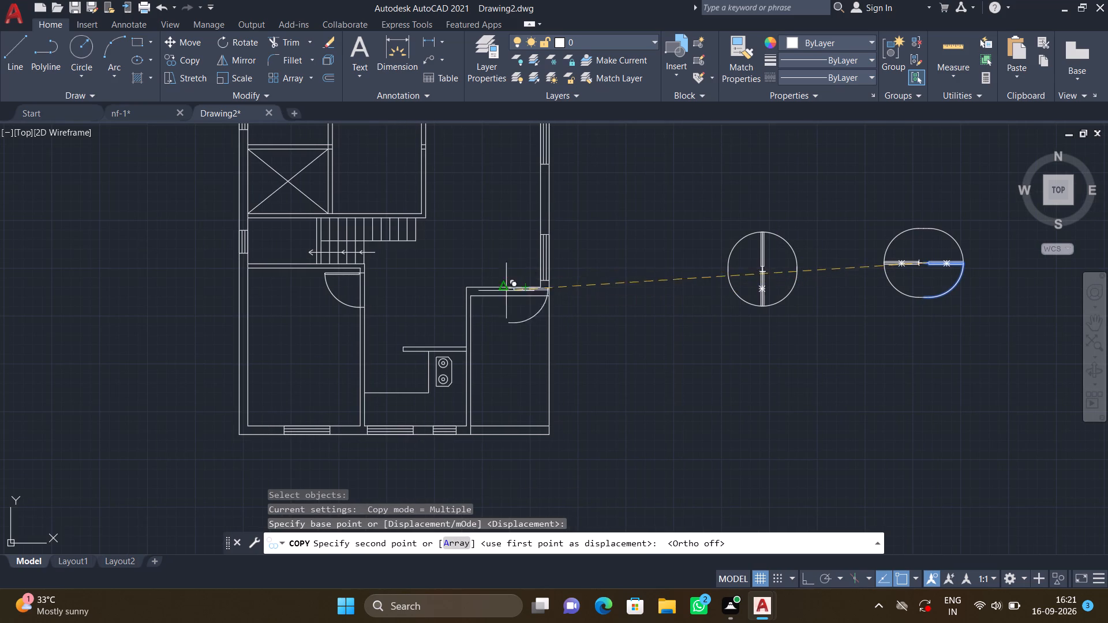
pyautogui.scroll(5, 475, 306)
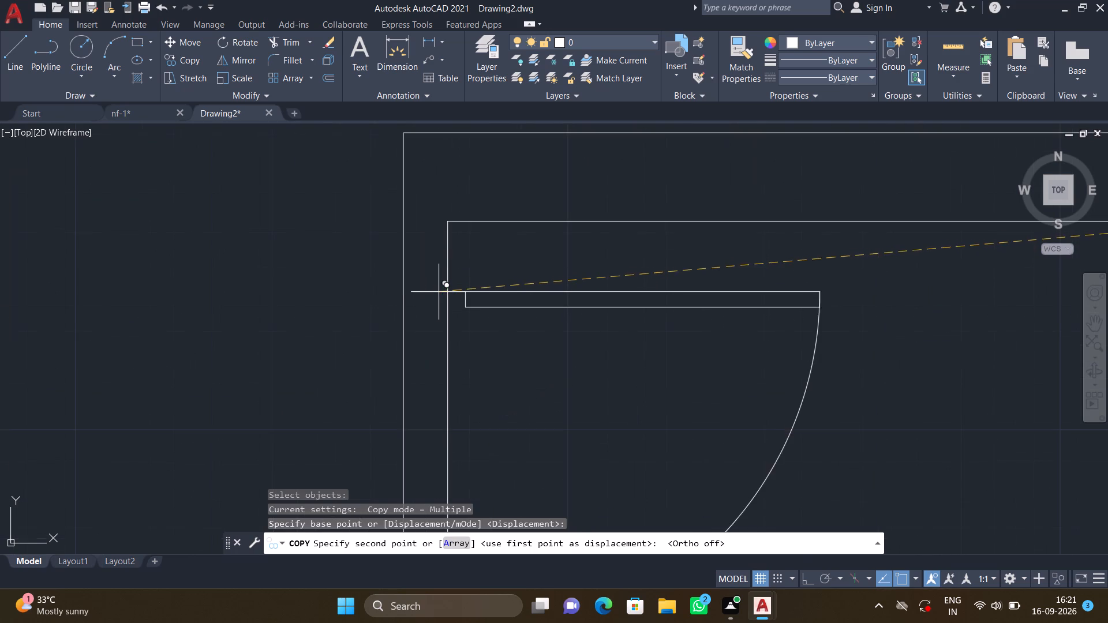
pyautogui.scroll(-1, 418, 273)
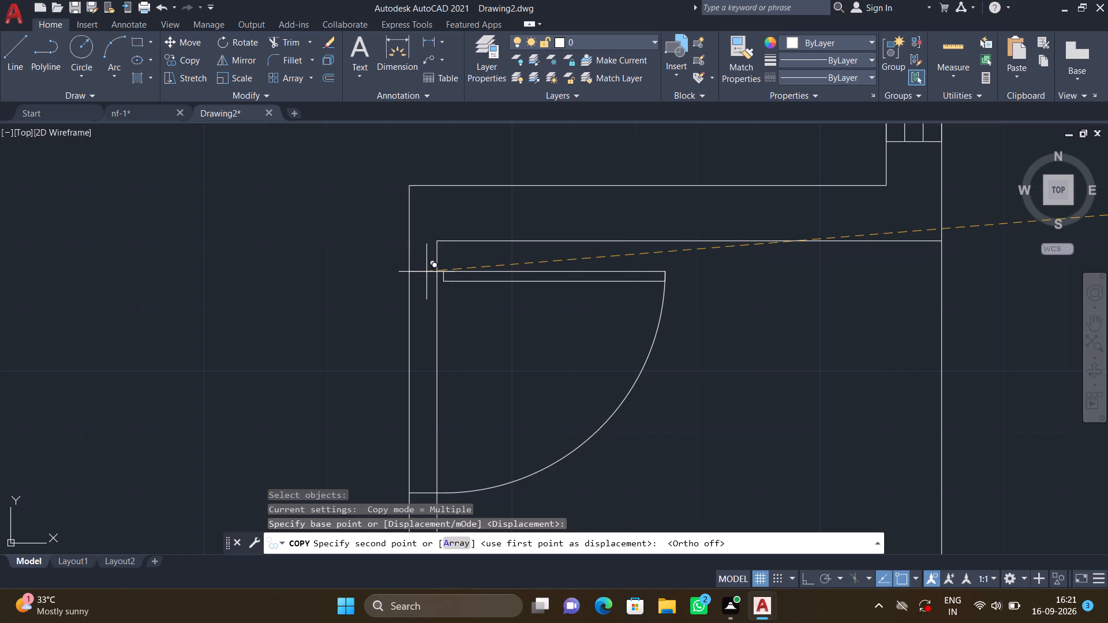
pyautogui.click(426, 272)
pyautogui.press('Return')
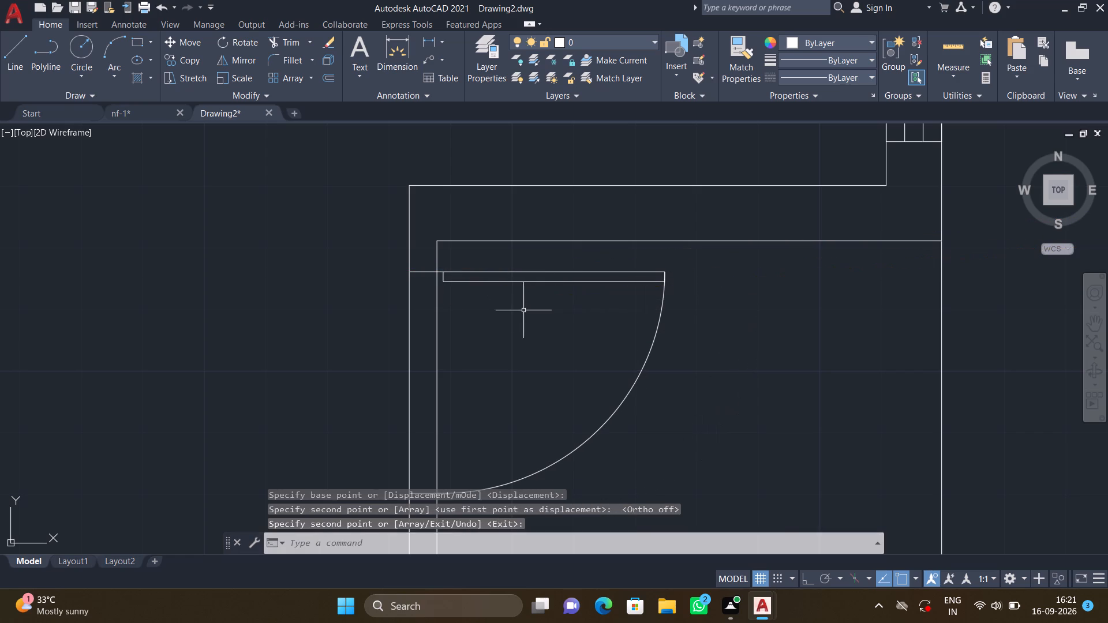
# Move the southeast room's door horizontally so its jamb line ends on the outer face of that room's west wall.
pyautogui.scroll(-2, 522, 322)
pyautogui.scroll(7, 478, 391)
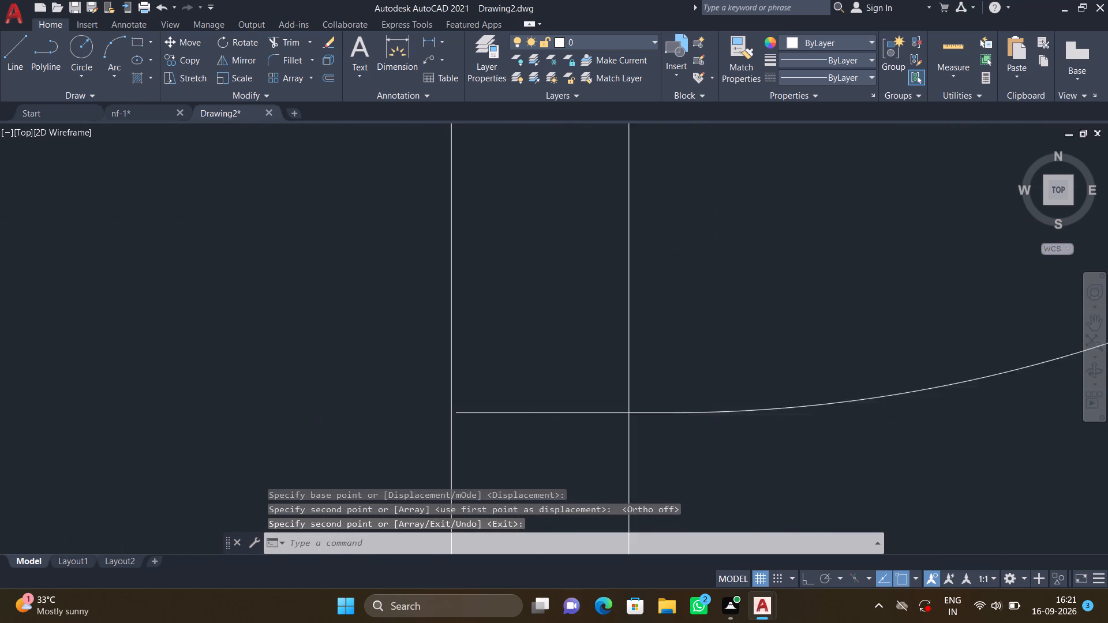
pyautogui.scroll(2, 447, 385)
pyautogui.moveTo(474, 388); pyautogui.dragTo(384, 211, button='middle')
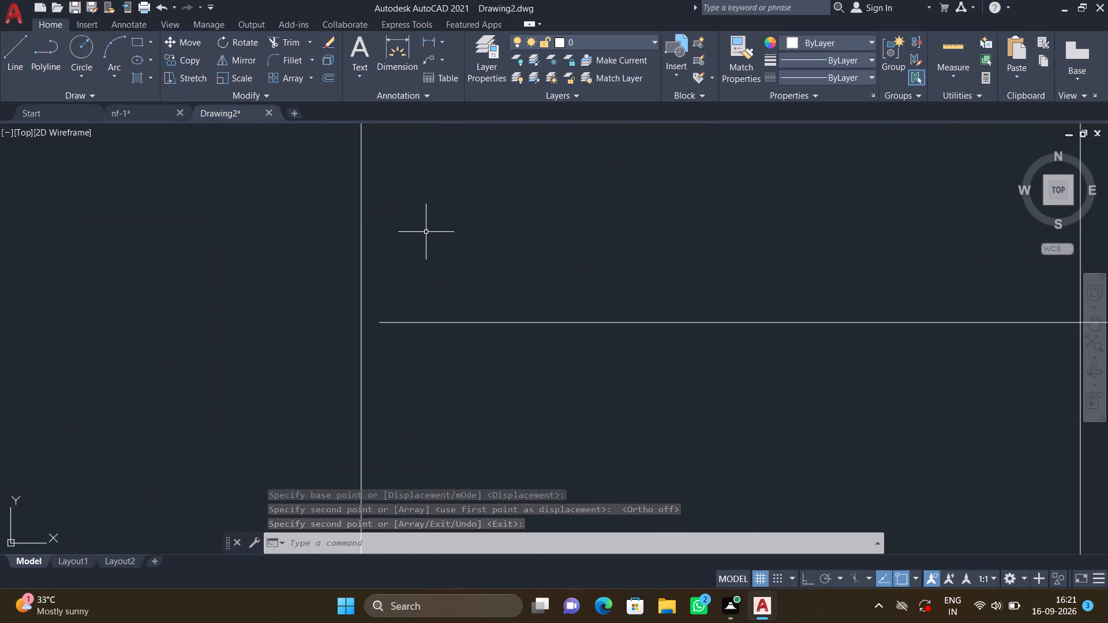
pyautogui.press('m')
pyautogui.press('Return')
pyautogui.press('F8')
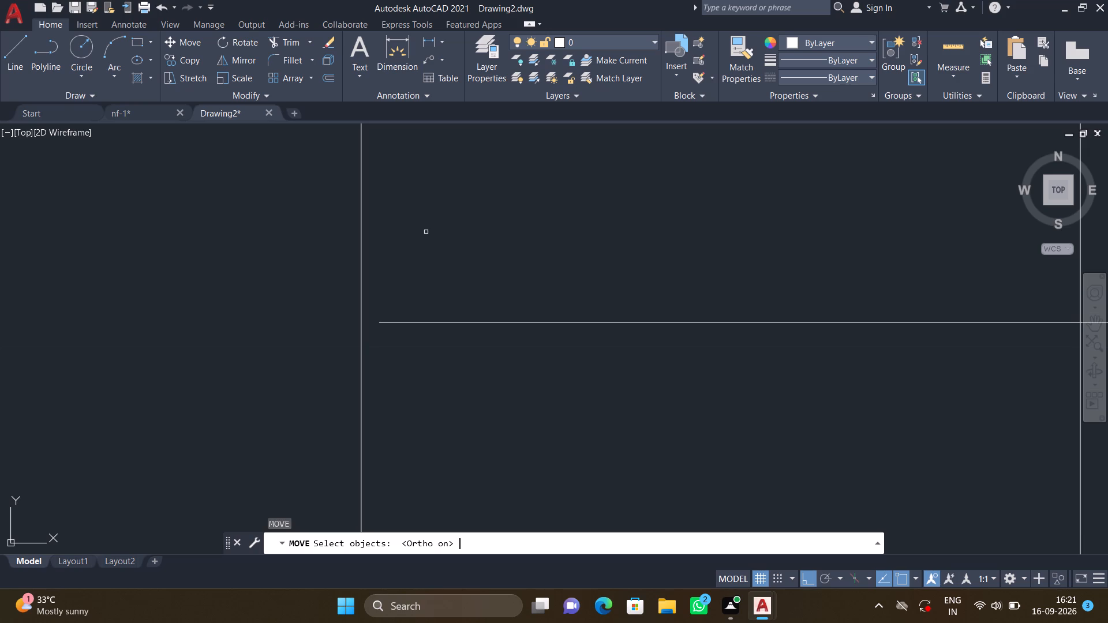
pyautogui.click(450, 322)
pyautogui.press('Return')
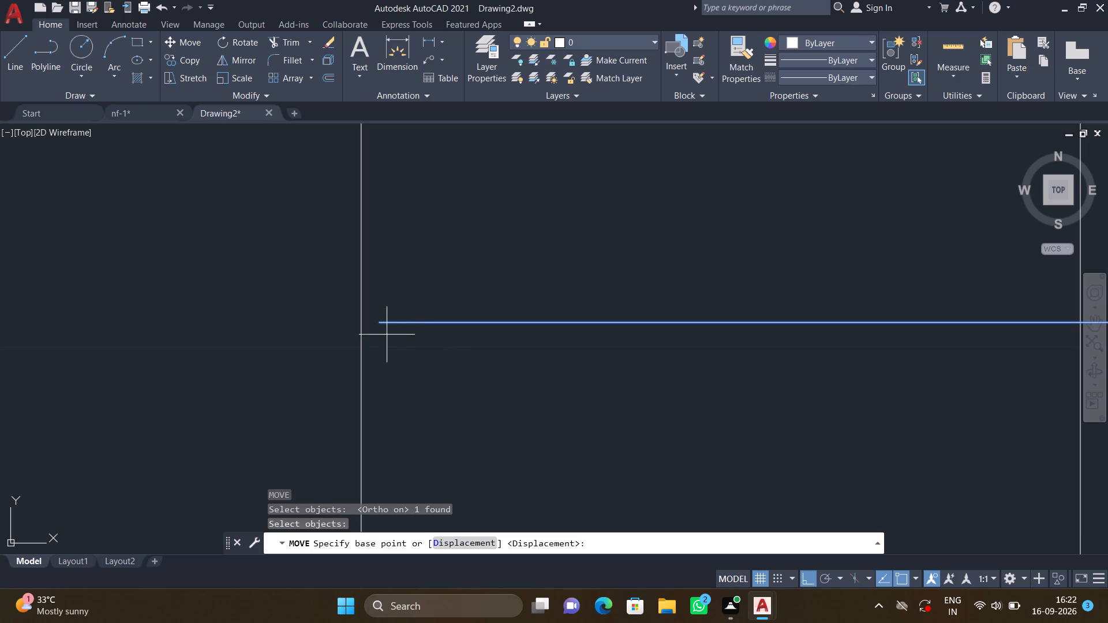
pyautogui.scroll(3, 375, 318)
pyautogui.click(383, 331)
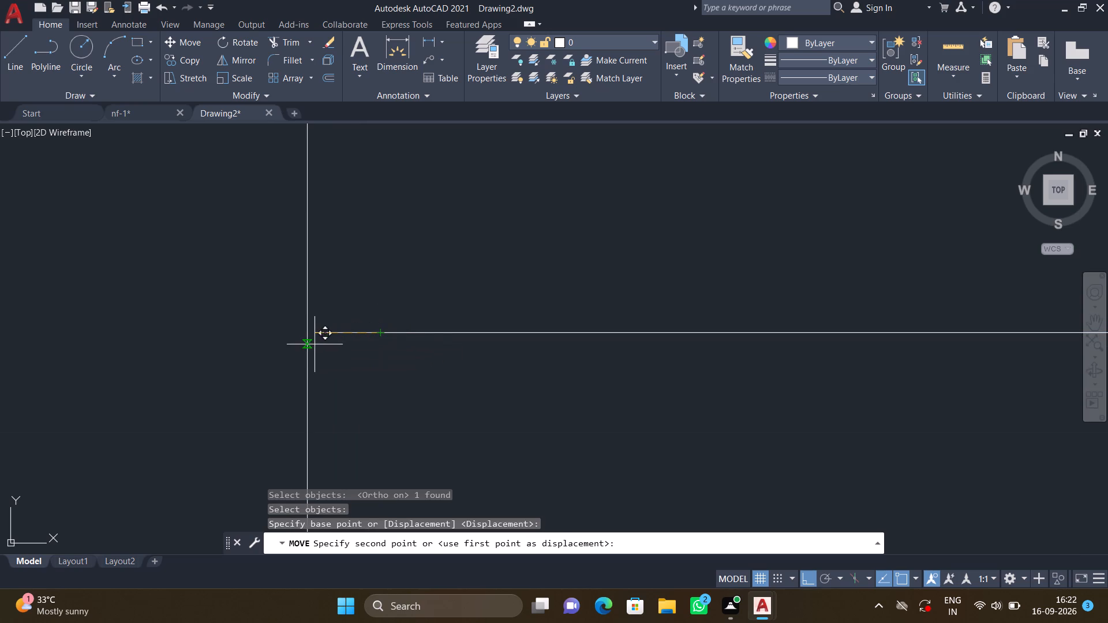
pyautogui.click(307, 335)
pyautogui.scroll(-4, 346, 325)
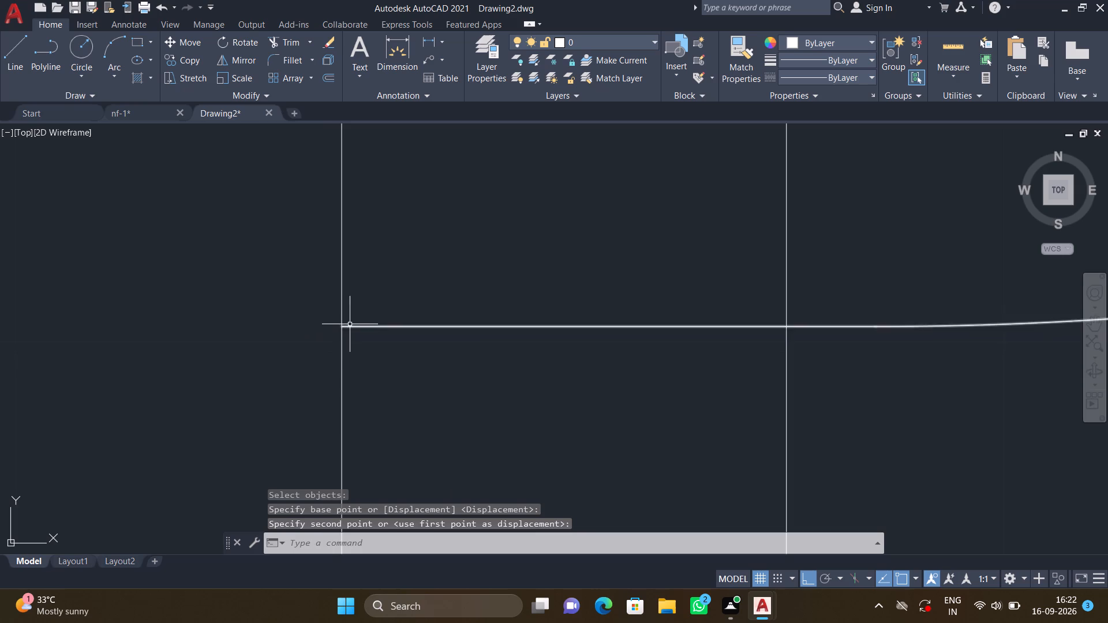
pyautogui.scroll(-5, 368, 309)
pyautogui.scroll(-4, 434, 294)
pyautogui.moveTo(442, 274); pyautogui.dragTo(433, 317, button='middle')
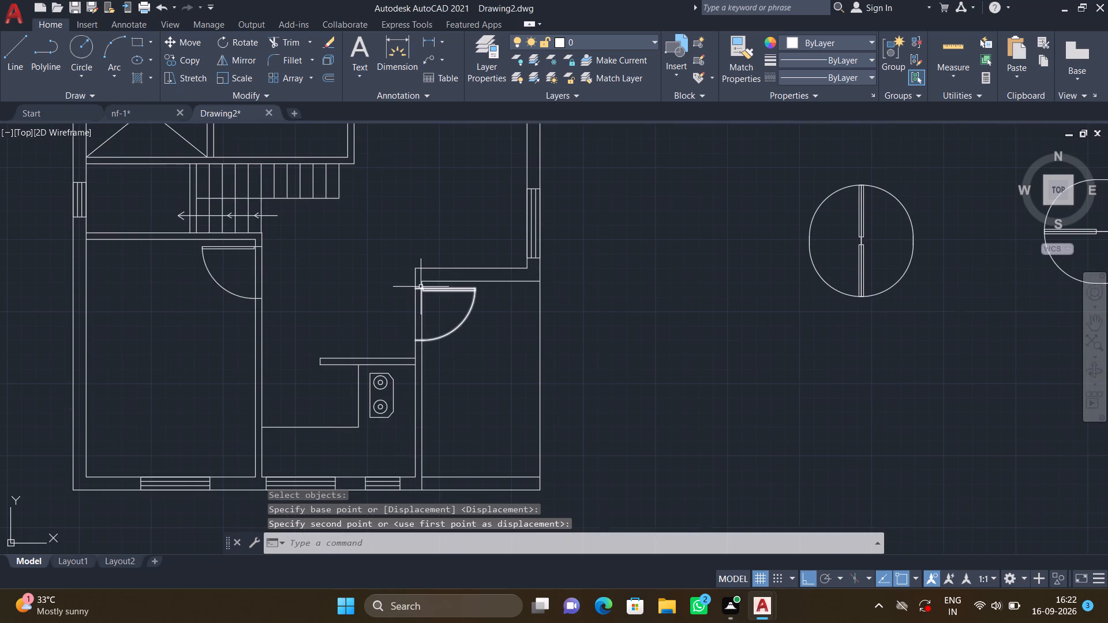
pyautogui.scroll(4, 421, 287)
pyautogui.scroll(-4, 422, 314)
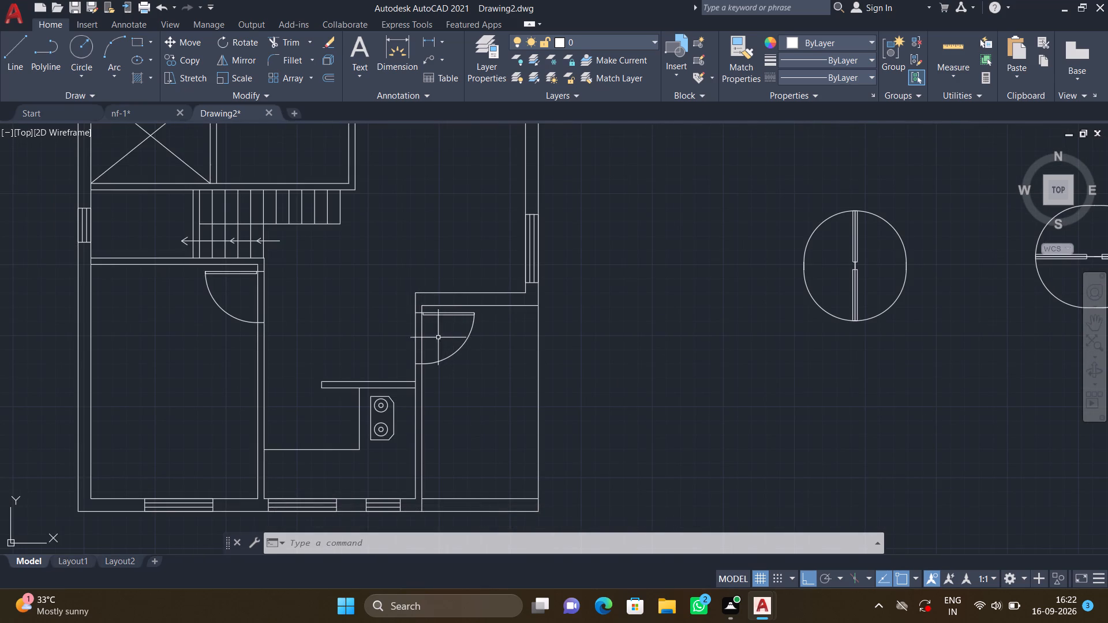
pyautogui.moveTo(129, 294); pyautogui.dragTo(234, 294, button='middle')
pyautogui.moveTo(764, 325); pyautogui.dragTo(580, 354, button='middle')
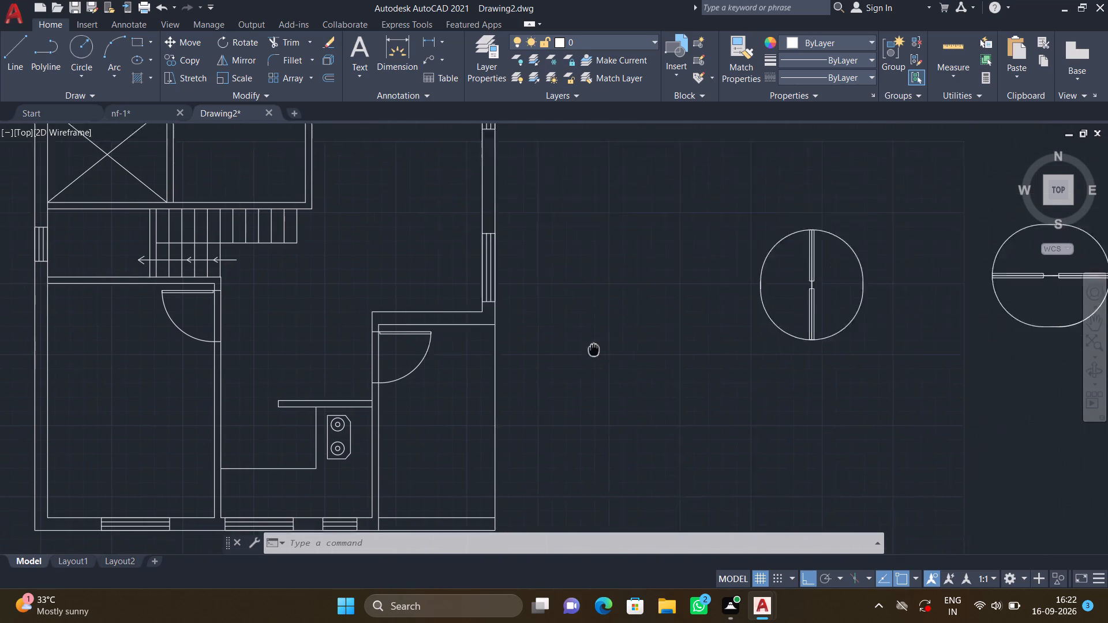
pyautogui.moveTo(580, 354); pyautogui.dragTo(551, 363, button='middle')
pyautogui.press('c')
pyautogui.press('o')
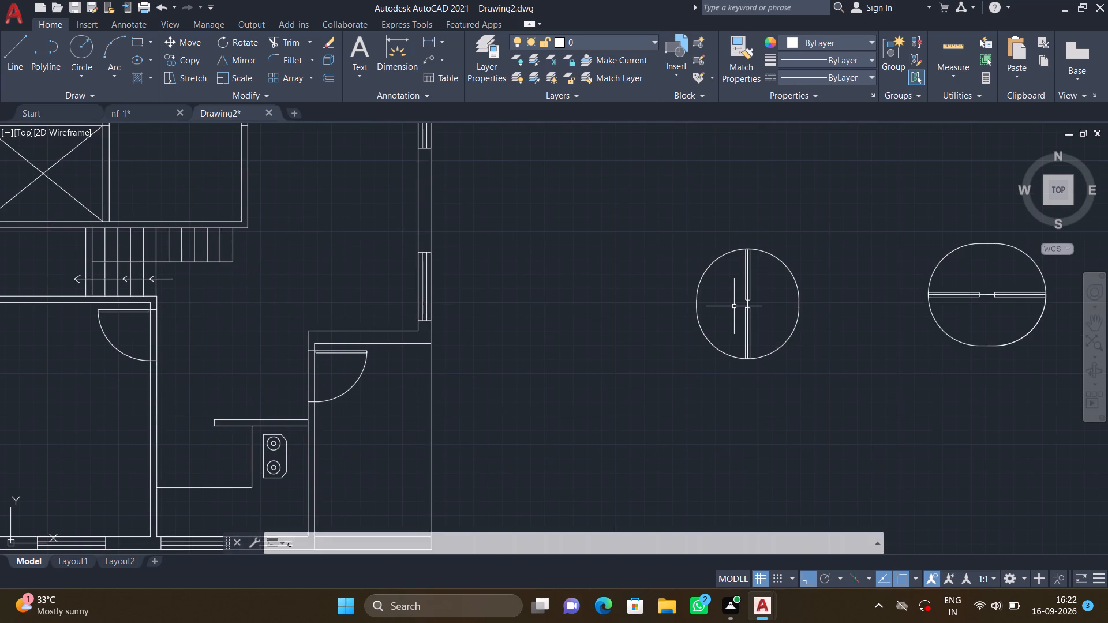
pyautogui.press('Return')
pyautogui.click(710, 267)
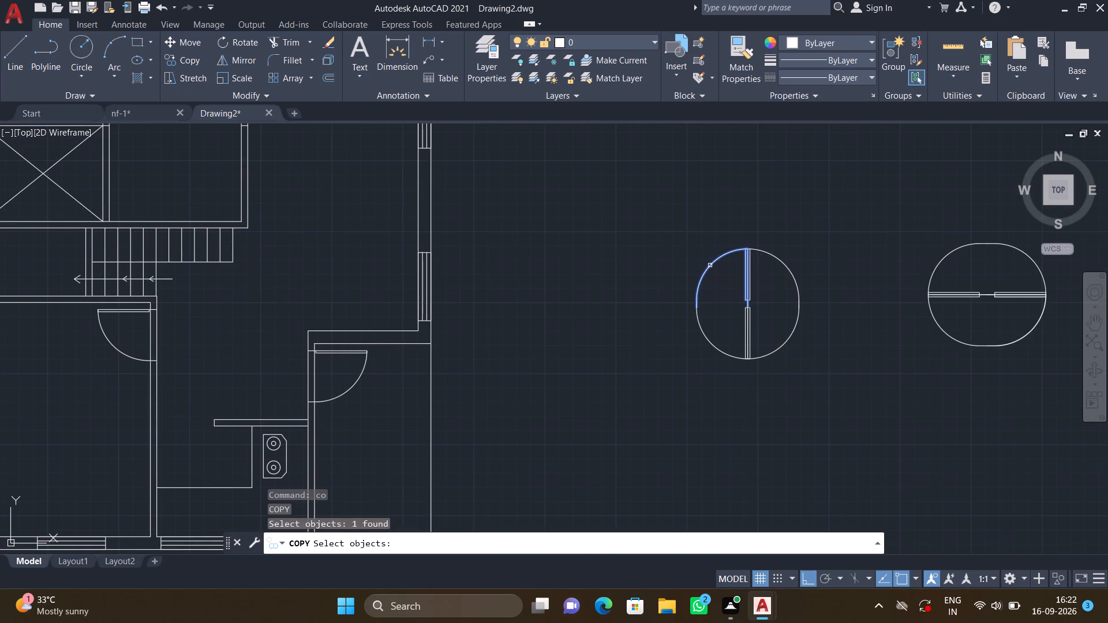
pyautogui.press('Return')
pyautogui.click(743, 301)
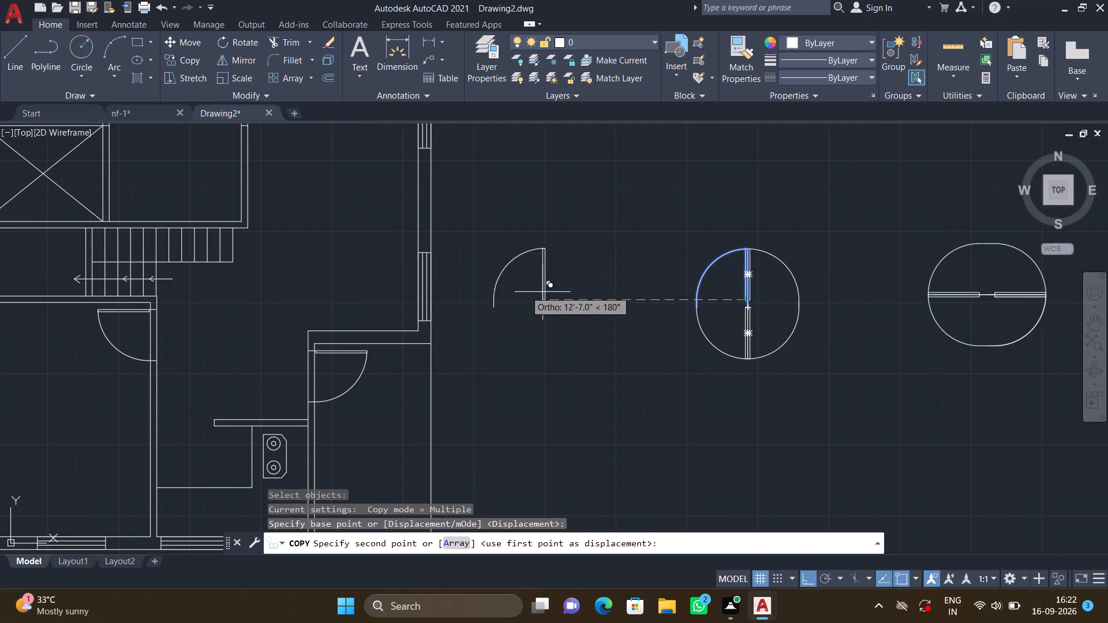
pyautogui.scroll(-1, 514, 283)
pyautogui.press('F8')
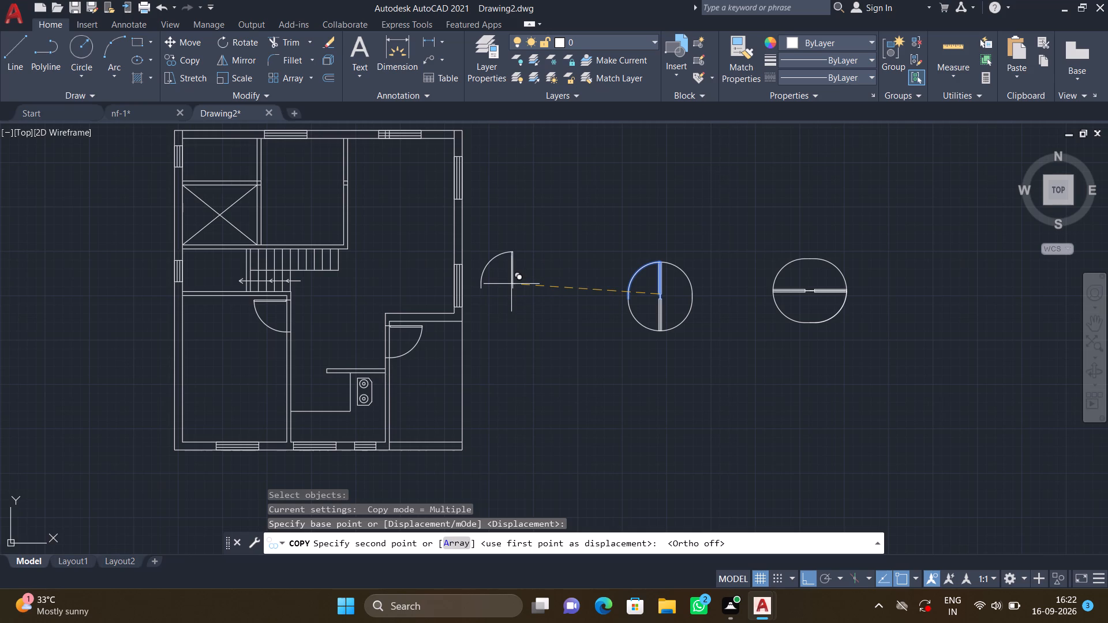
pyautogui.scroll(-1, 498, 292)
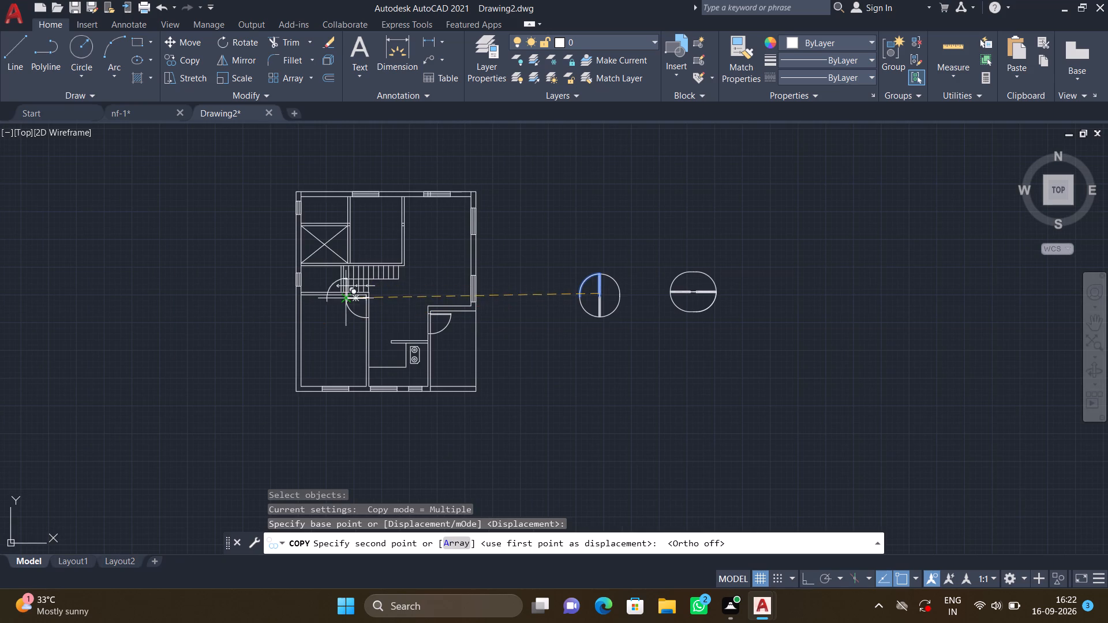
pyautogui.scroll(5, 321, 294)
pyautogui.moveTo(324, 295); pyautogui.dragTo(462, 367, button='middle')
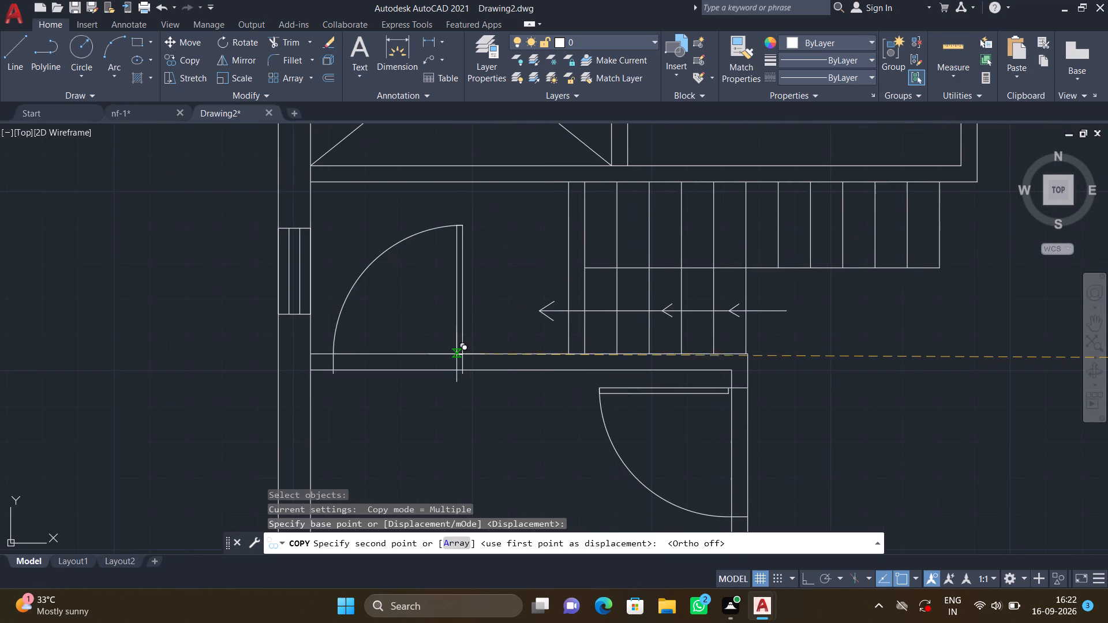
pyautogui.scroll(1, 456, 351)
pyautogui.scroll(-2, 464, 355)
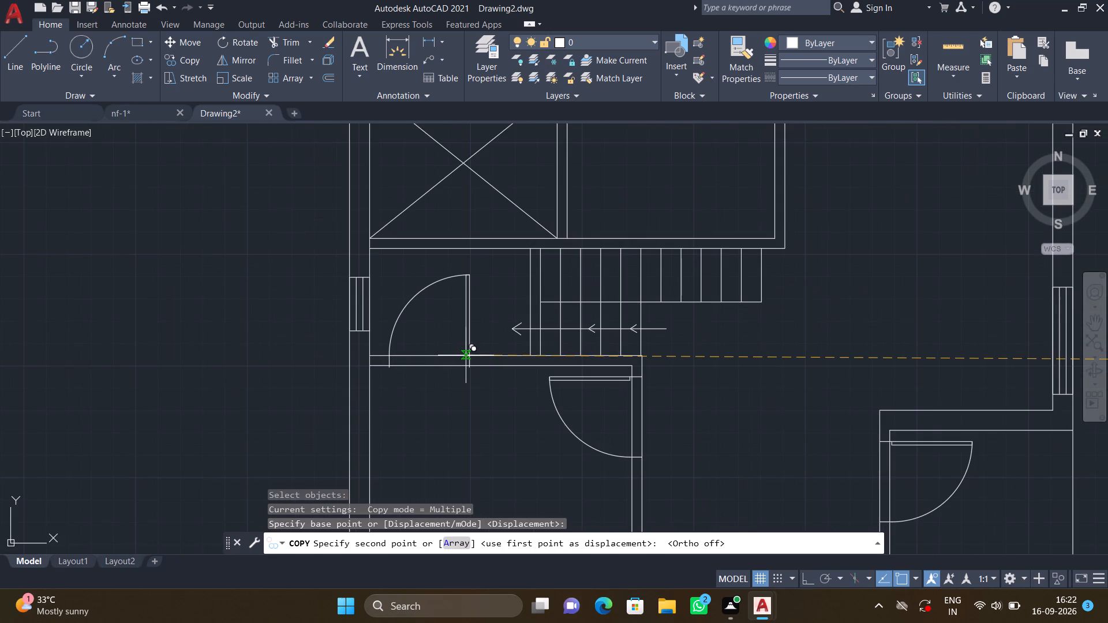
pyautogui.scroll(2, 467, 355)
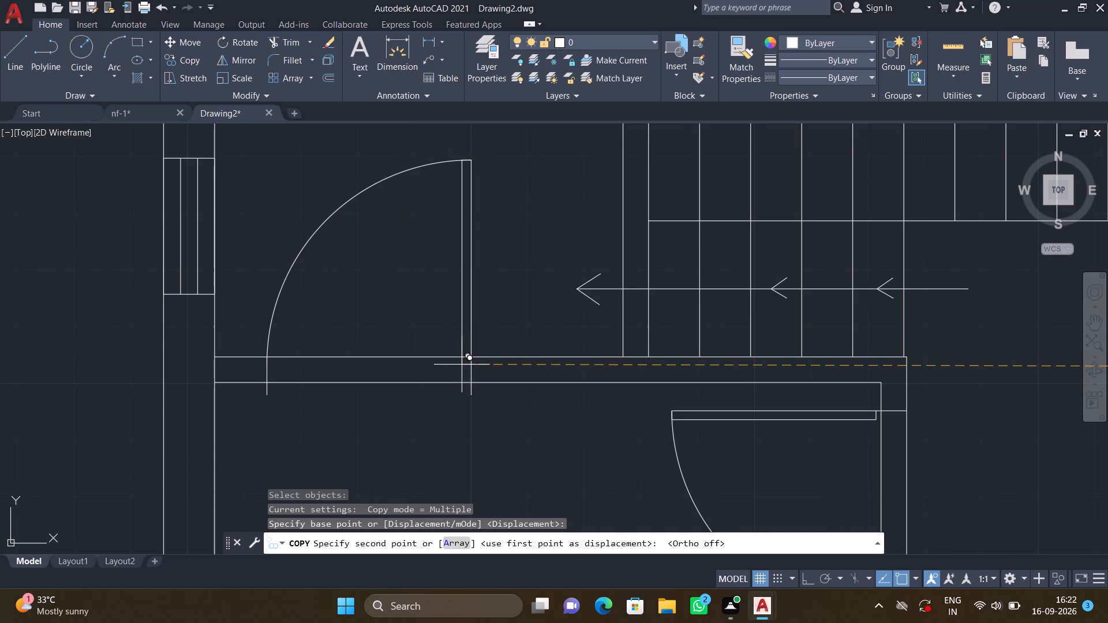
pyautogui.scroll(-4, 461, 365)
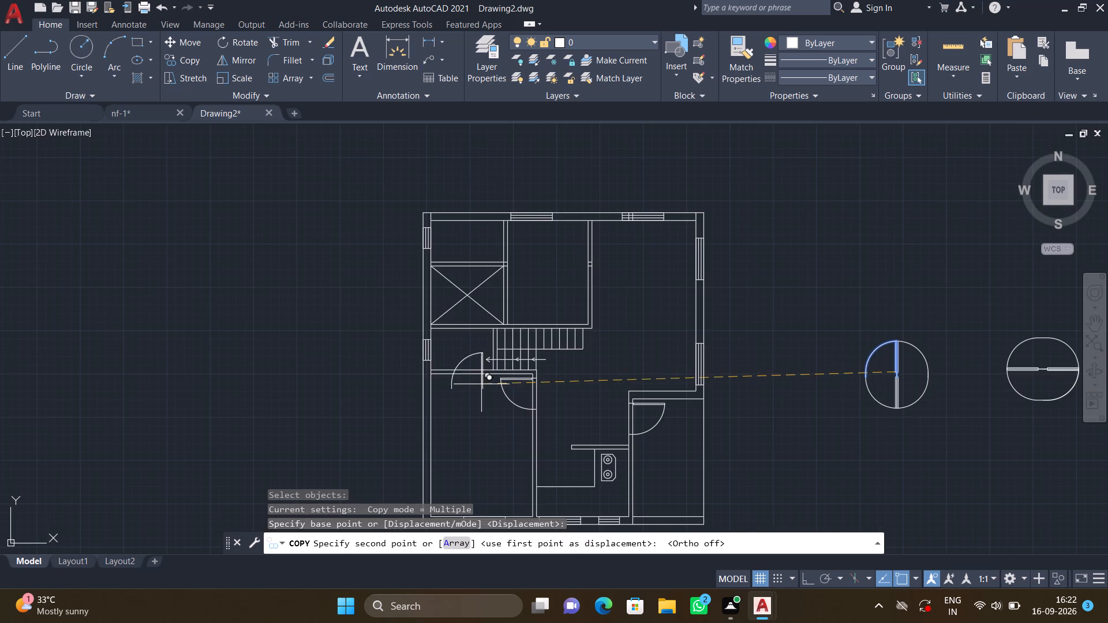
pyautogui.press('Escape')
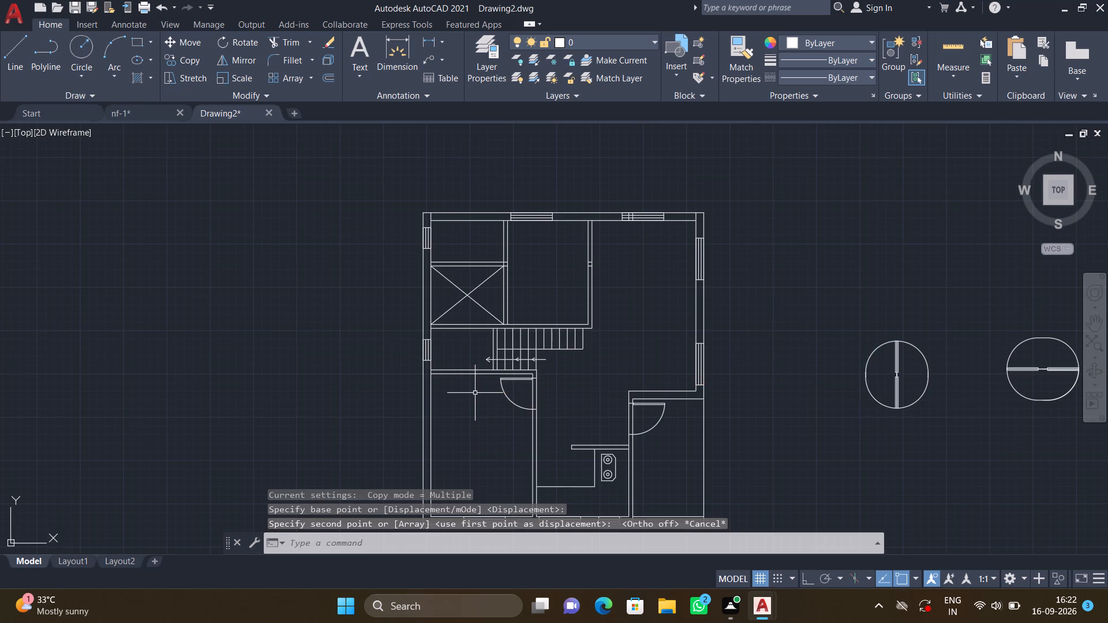
# Copy the west-pointing, upward-swinging door onto the east wall of the room above the staircase, just above its lower corner.
pyautogui.moveTo(648, 373); pyautogui.dragTo(467, 366, button='middle')
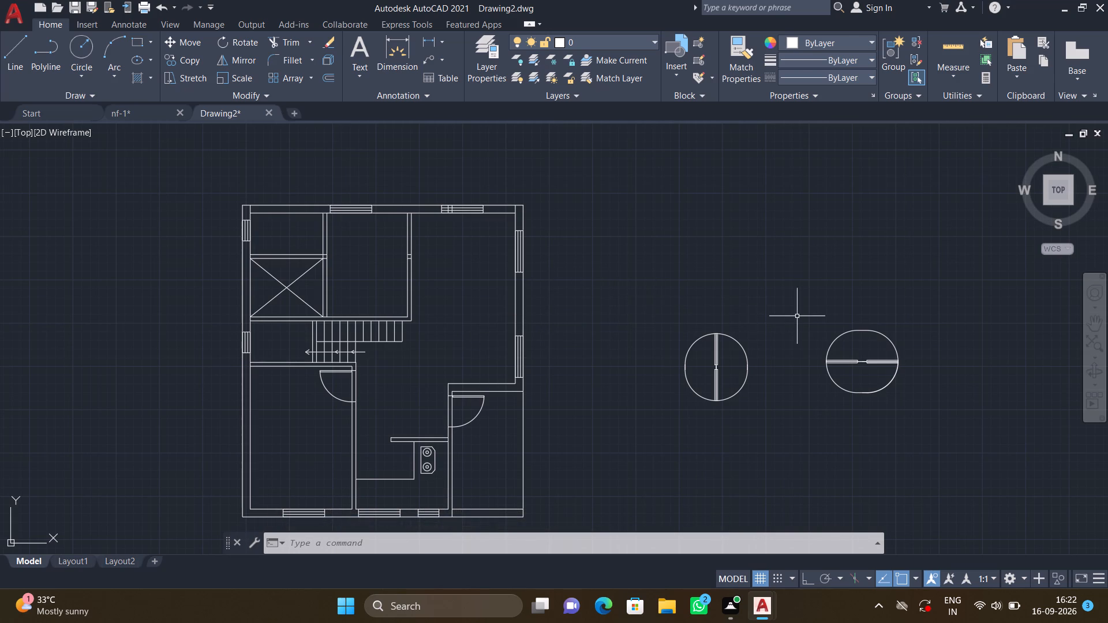
pyautogui.moveTo(801, 311); pyautogui.dragTo(664, 301, button='middle')
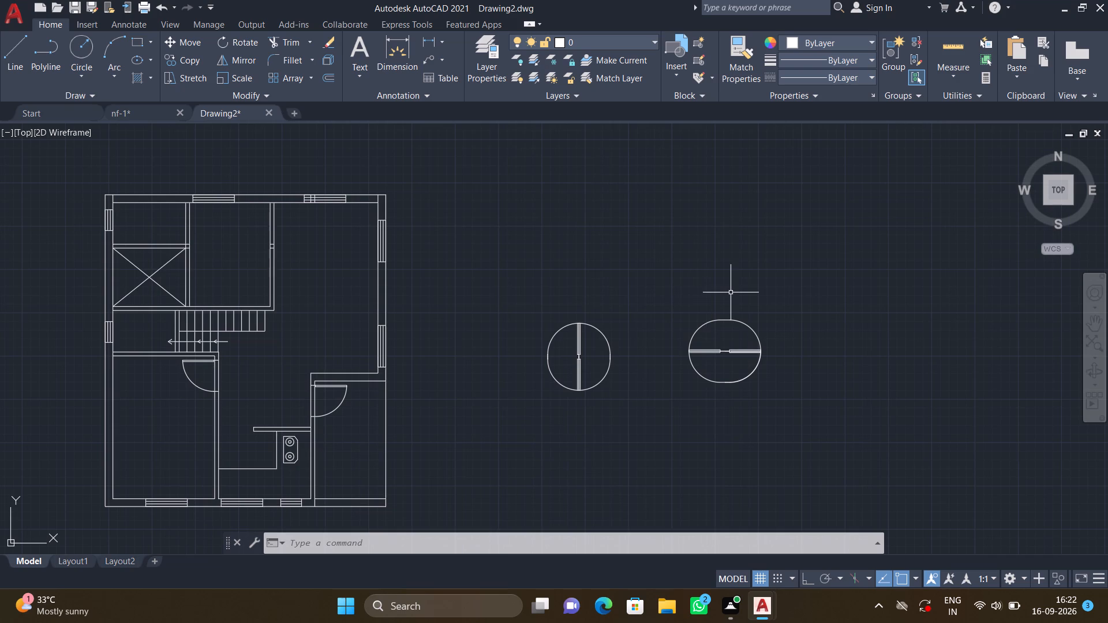
pyautogui.write('co')
pyautogui.press('Return')
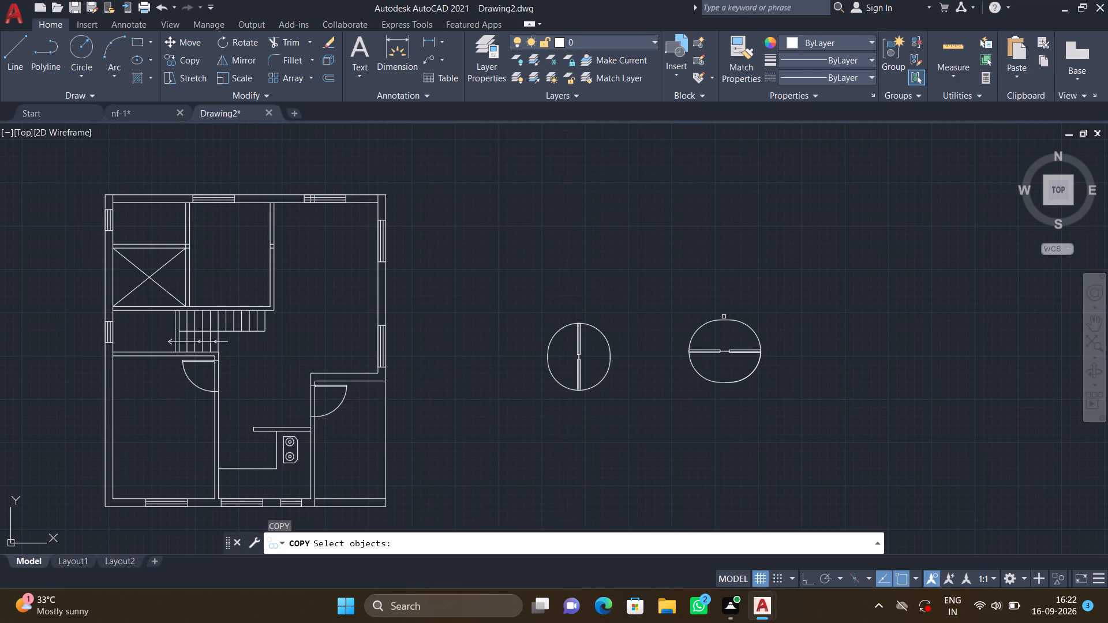
pyautogui.click(703, 329)
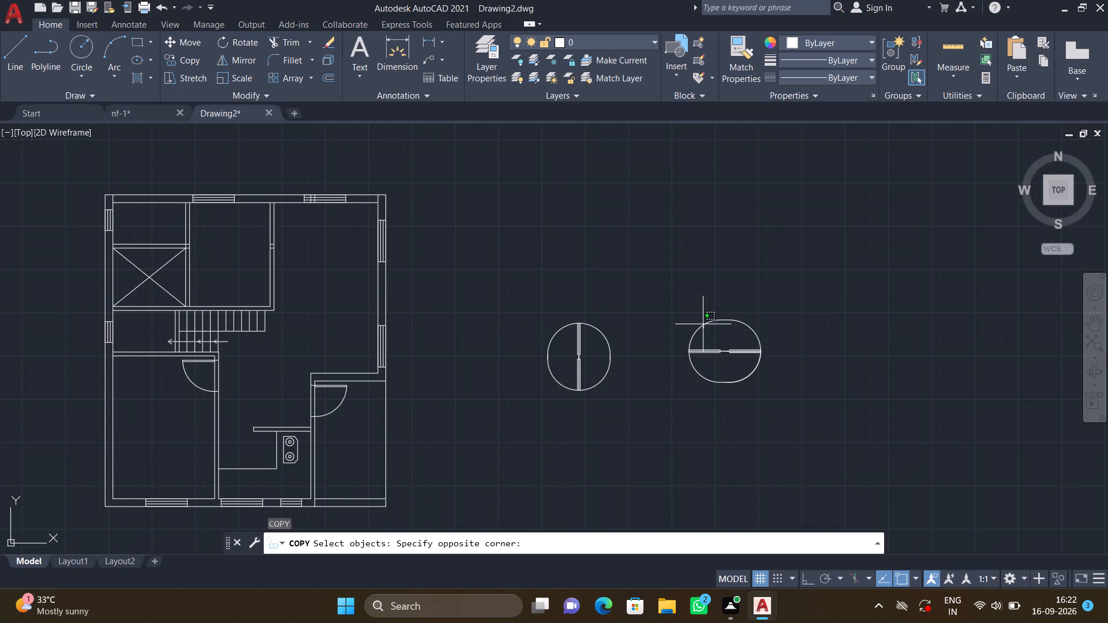
pyautogui.click(702, 322)
pyautogui.press('Return')
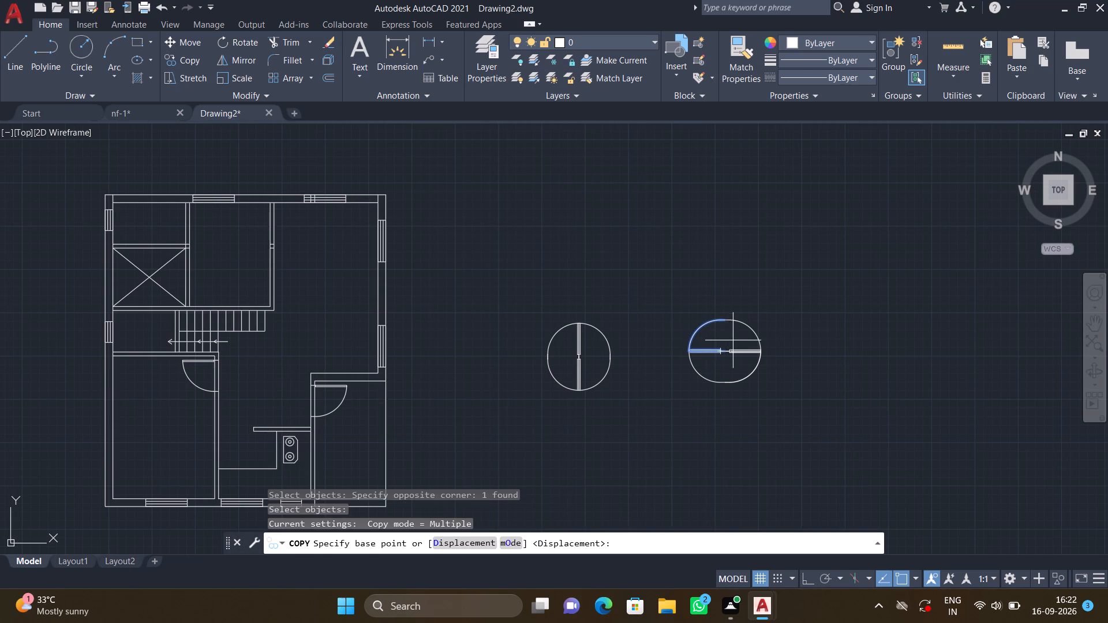
pyautogui.click(724, 347)
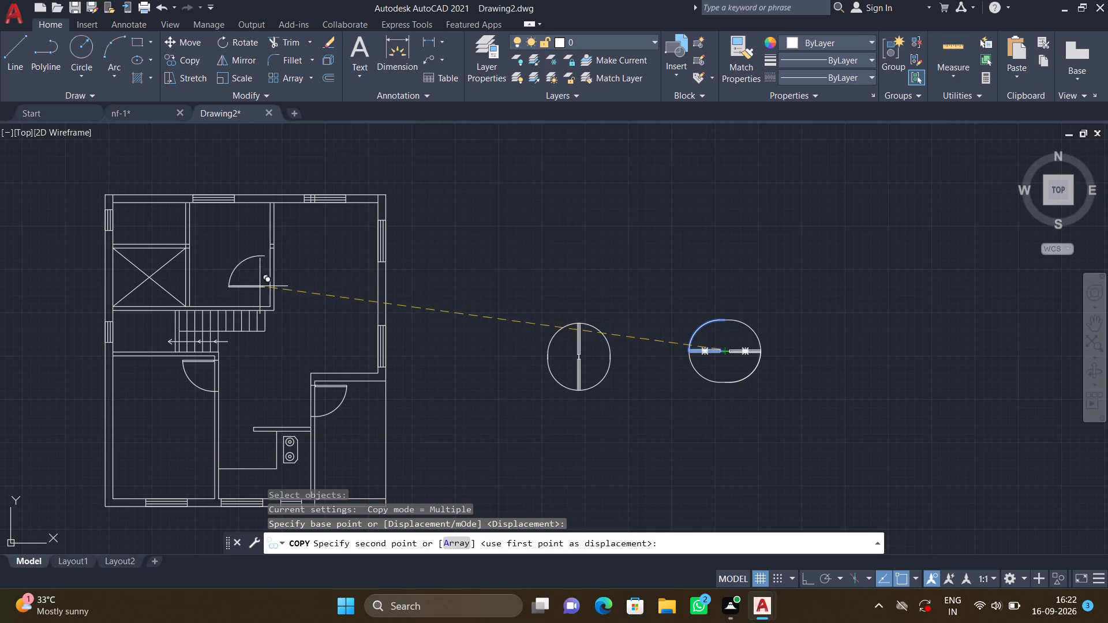
pyautogui.scroll(3, 263, 282)
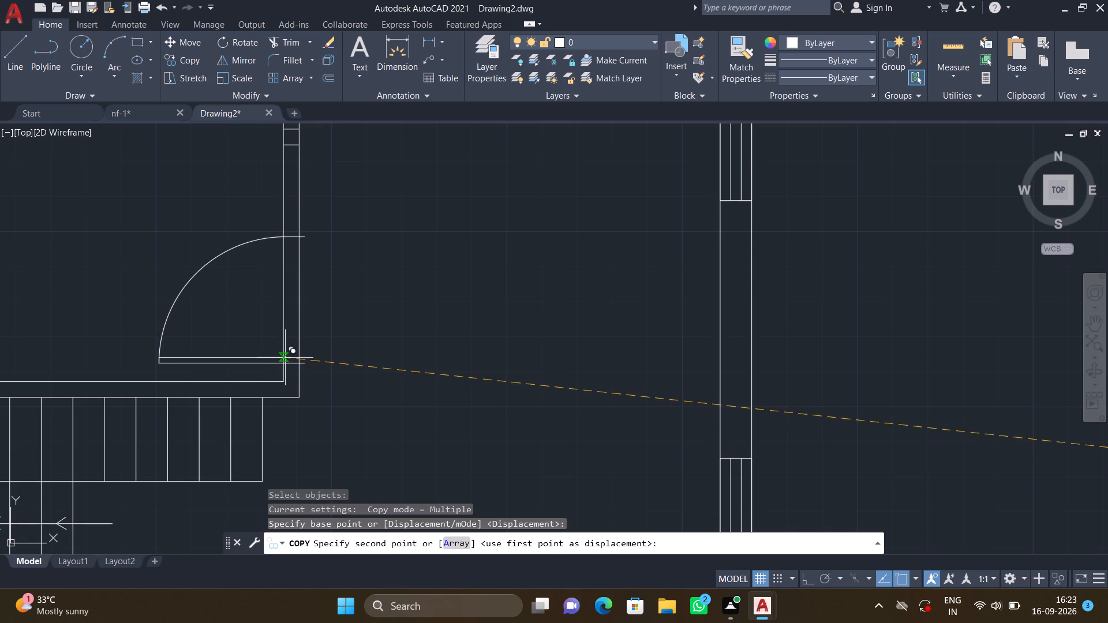
pyautogui.click(280, 359)
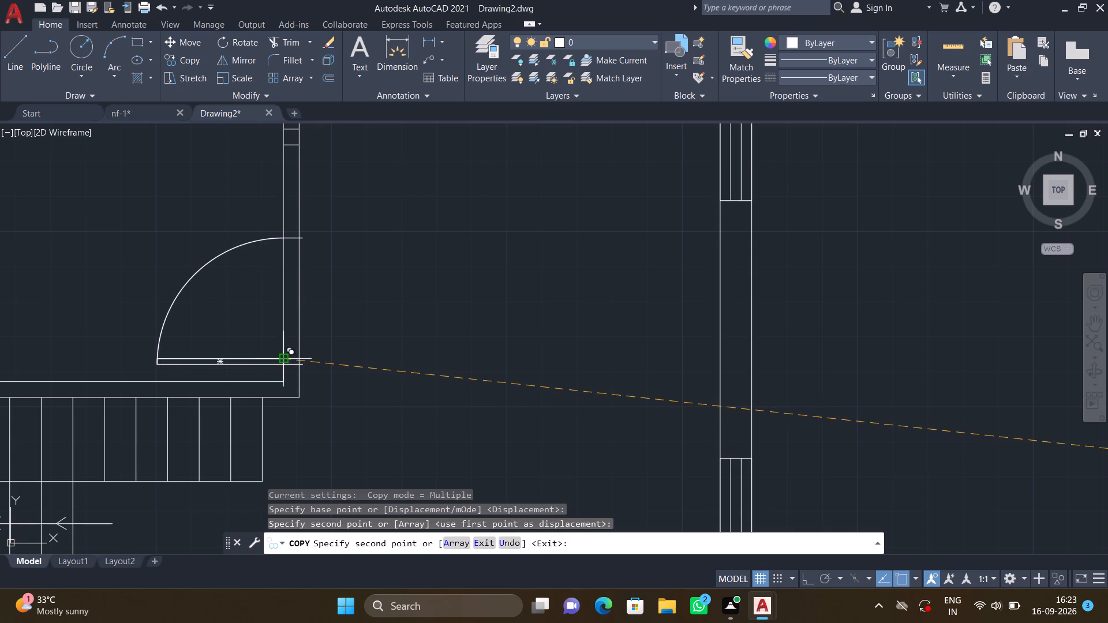
pyautogui.press('Return')
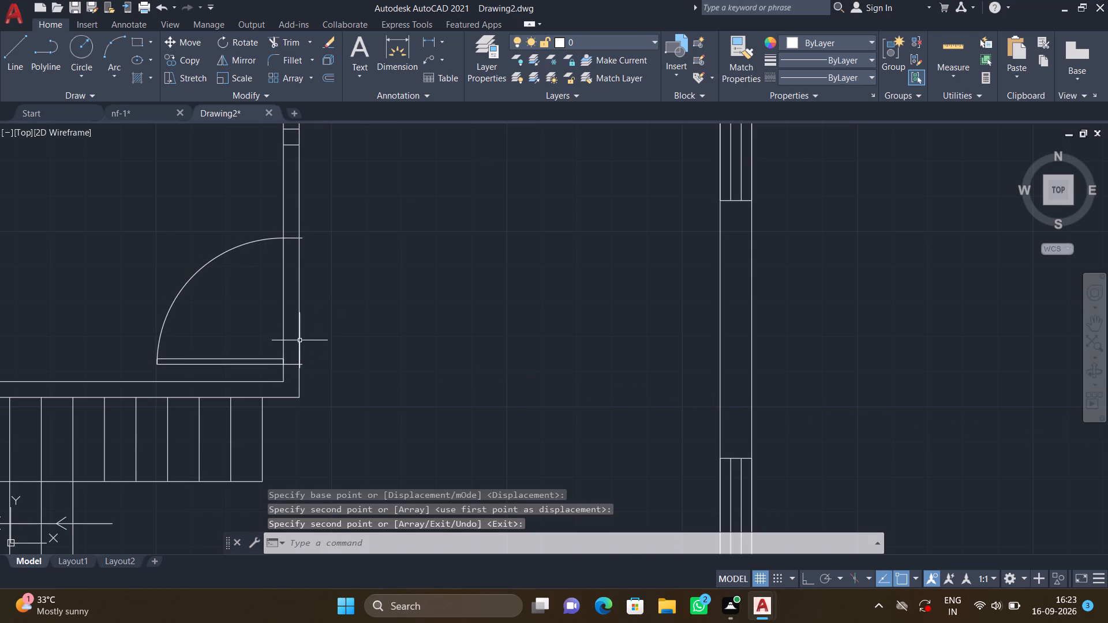
# Move the copied door horizontally so its jamb line ends on the outer face of that room's east wall.
pyautogui.press('F8')
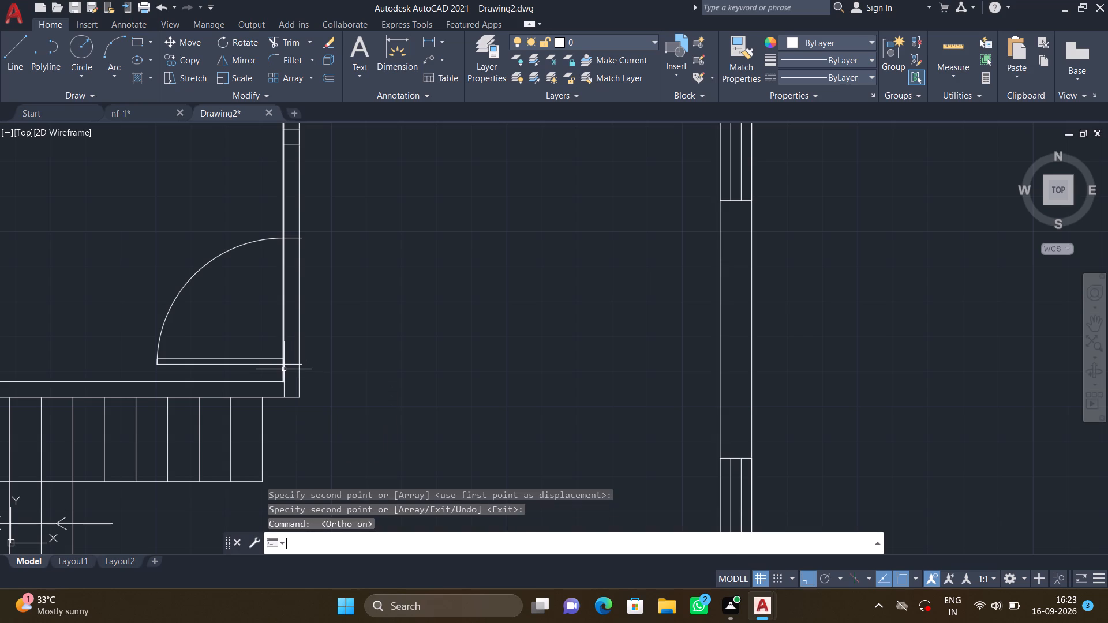
pyautogui.press('m')
pyautogui.press('Return')
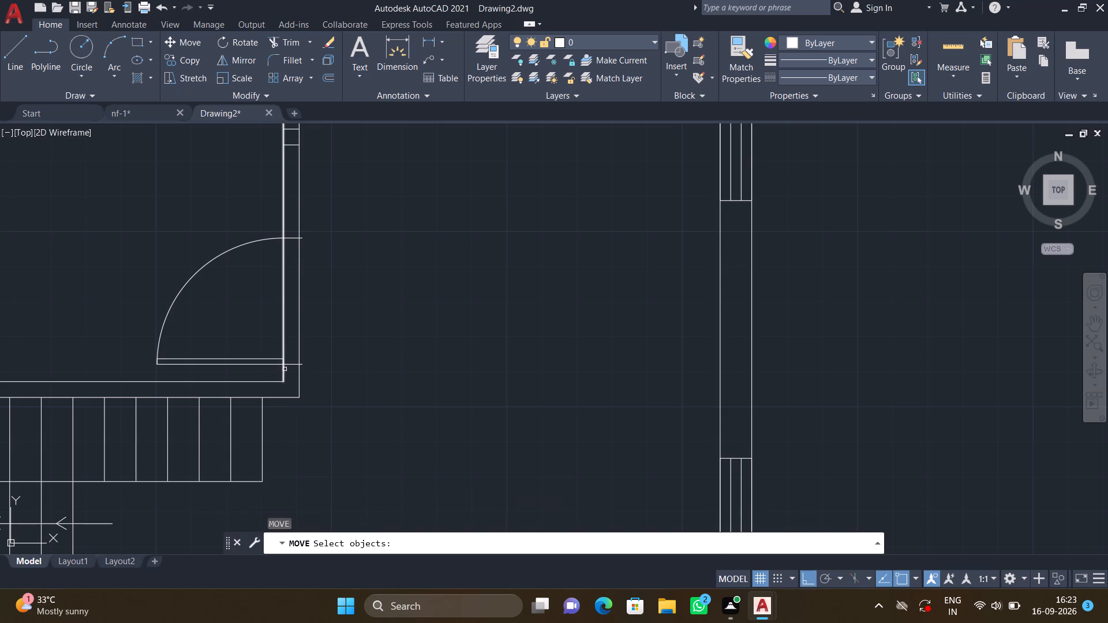
pyautogui.scroll(2, 265, 362)
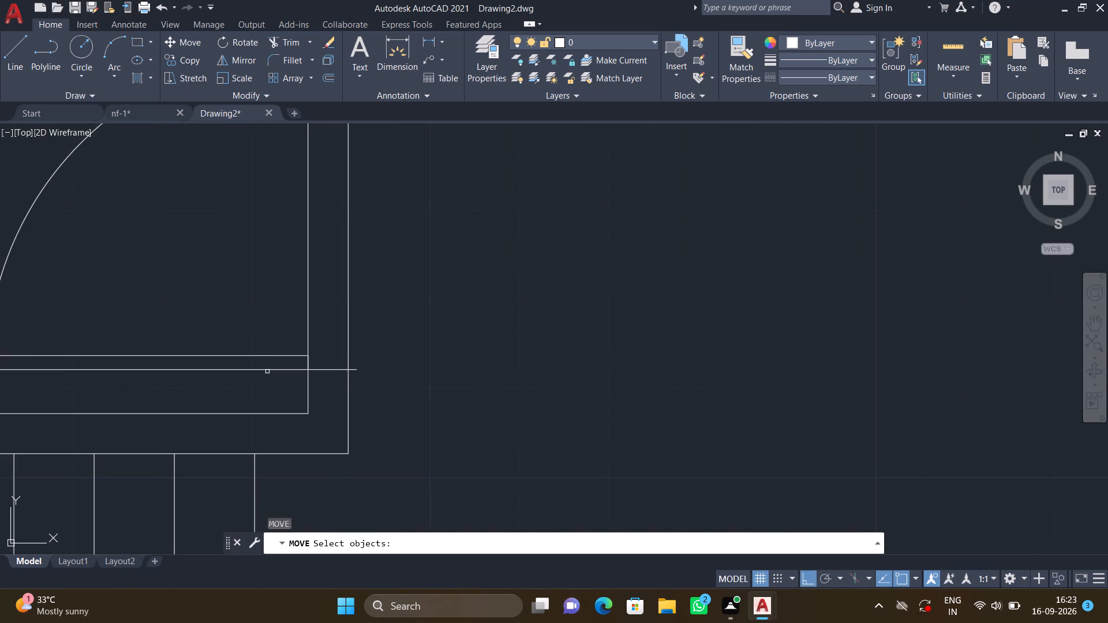
pyautogui.click(267, 369)
pyautogui.press('Return')
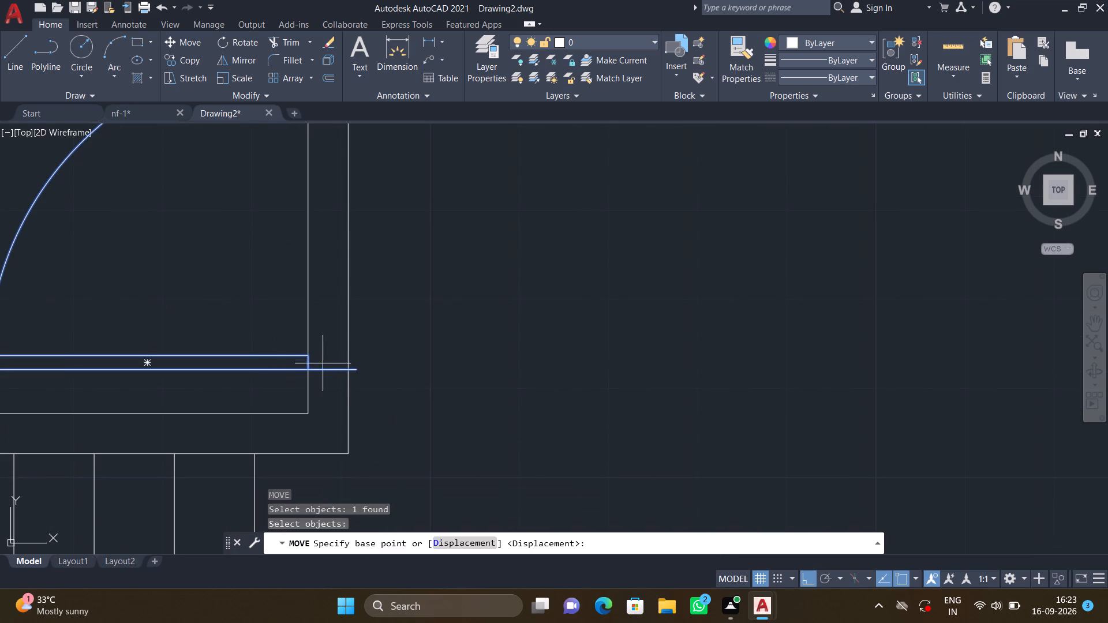
pyautogui.scroll(3, 350, 367)
pyautogui.click(365, 379)
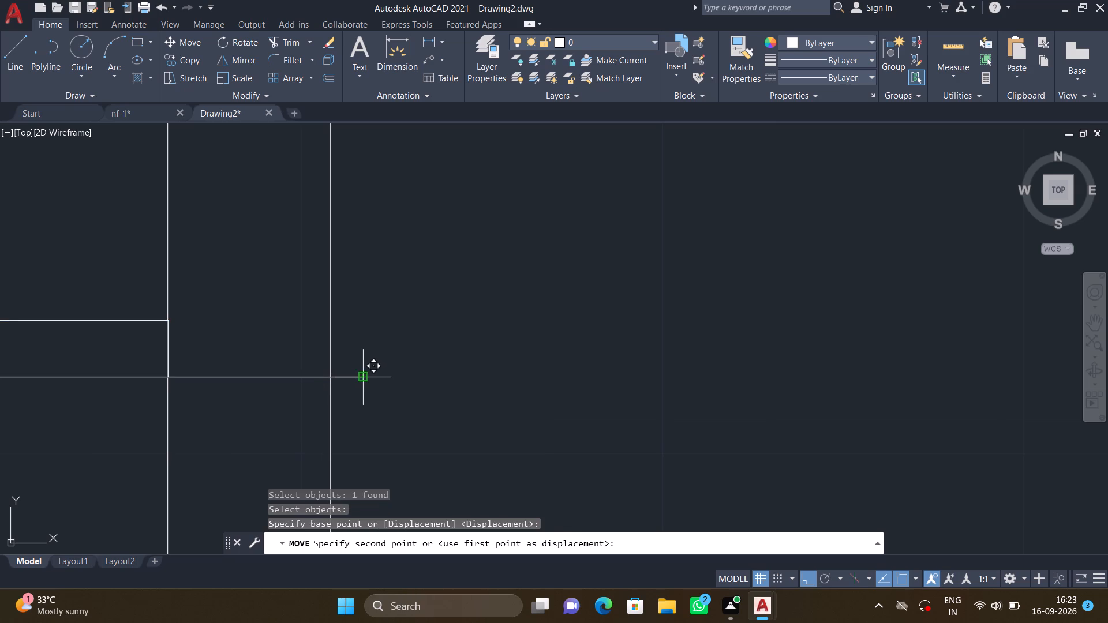
pyautogui.click(326, 381)
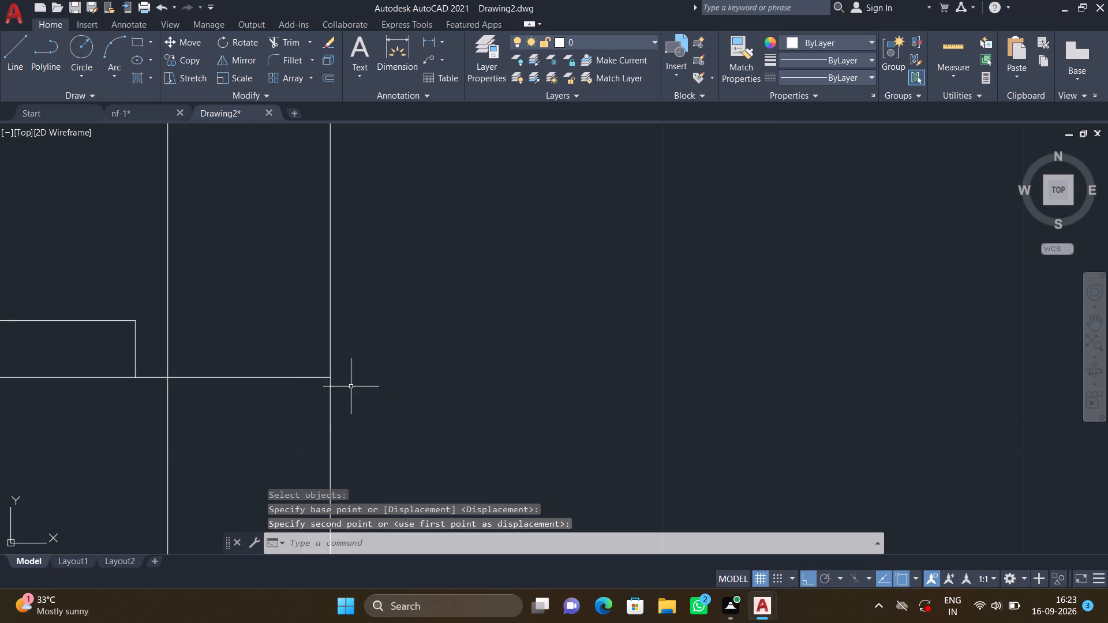
pyautogui.scroll(-6, 396, 384)
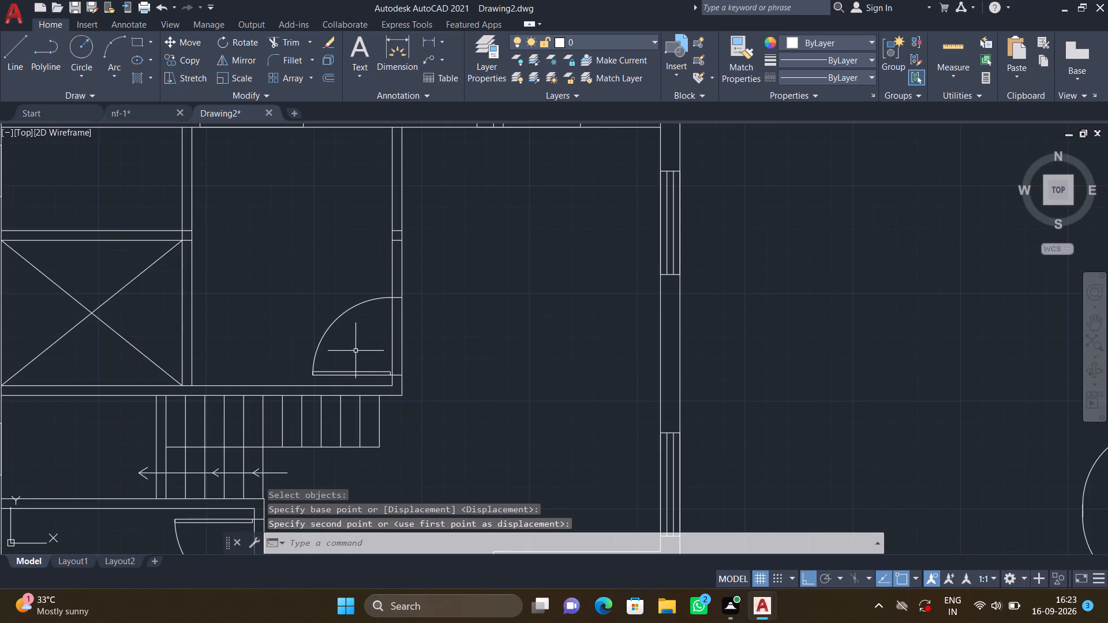
# Copy the upper-left quarter door of the vertical door set horizontally into the empty space between the house plan and that set.
pyautogui.scroll(-3, 383, 352)
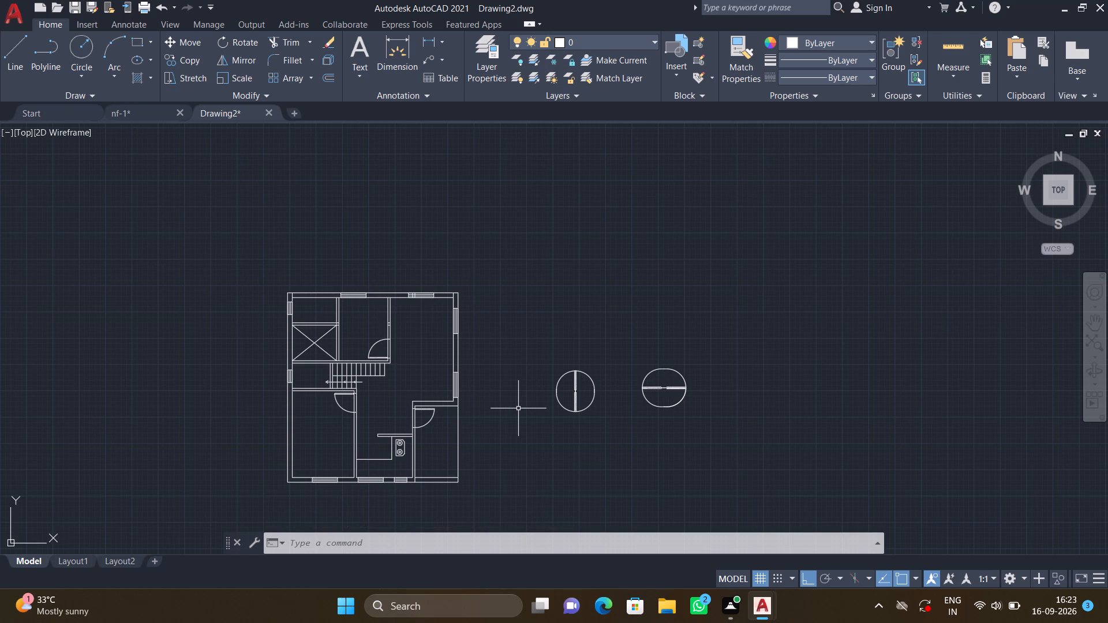
pyautogui.moveTo(507, 400); pyautogui.dragTo(452, 321, button='middle')
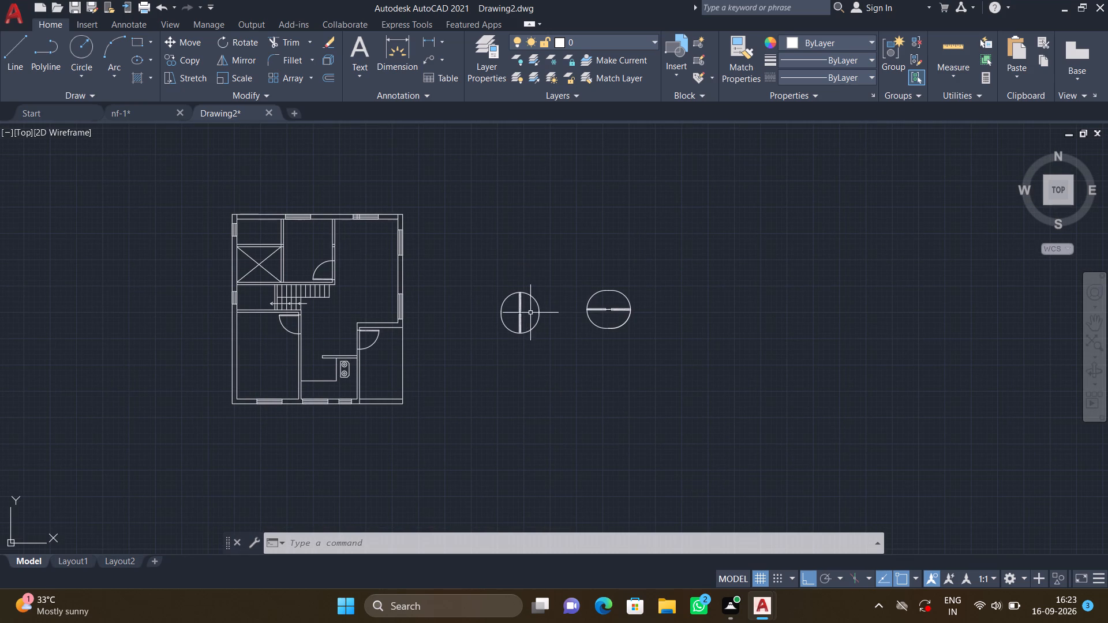
pyautogui.scroll(3, 516, 299)
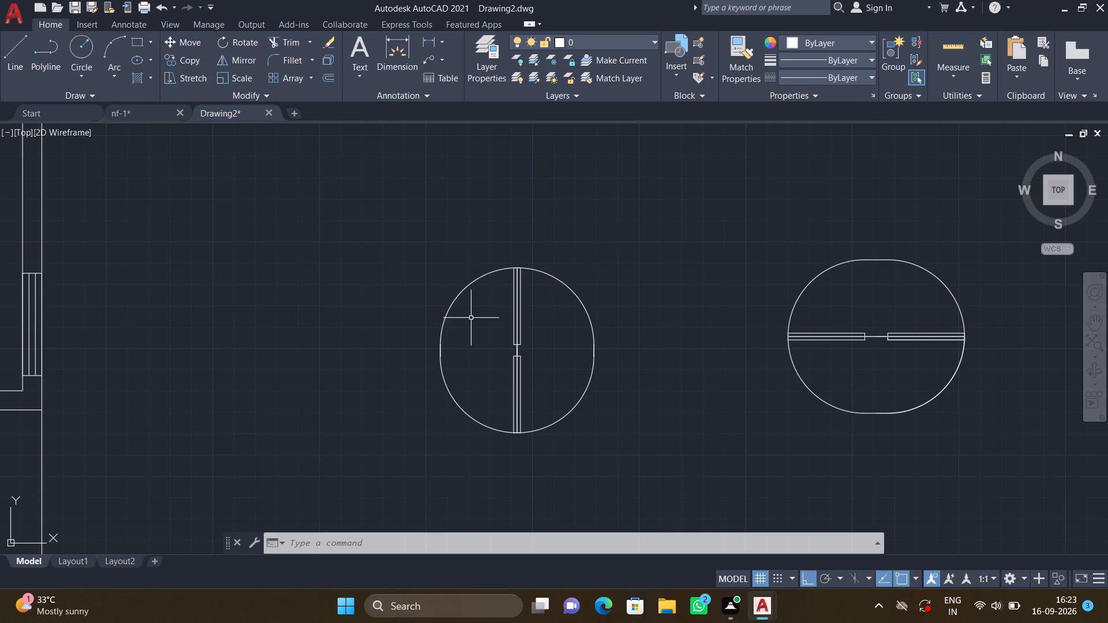
pyautogui.write('co')
pyautogui.press('Return')
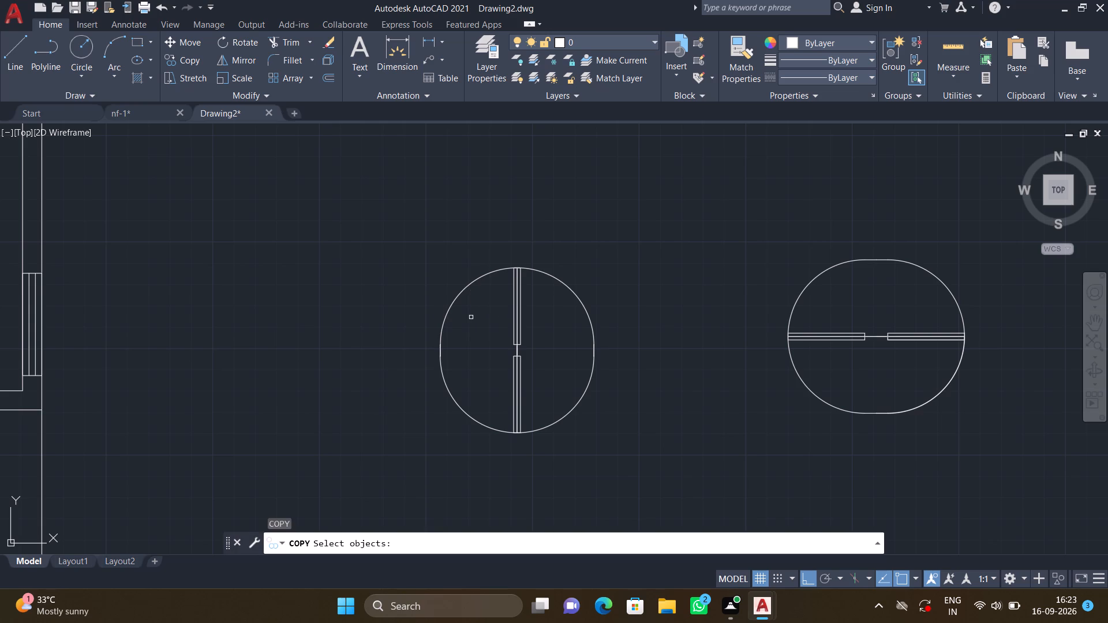
pyautogui.click(456, 295)
pyautogui.press('Return')
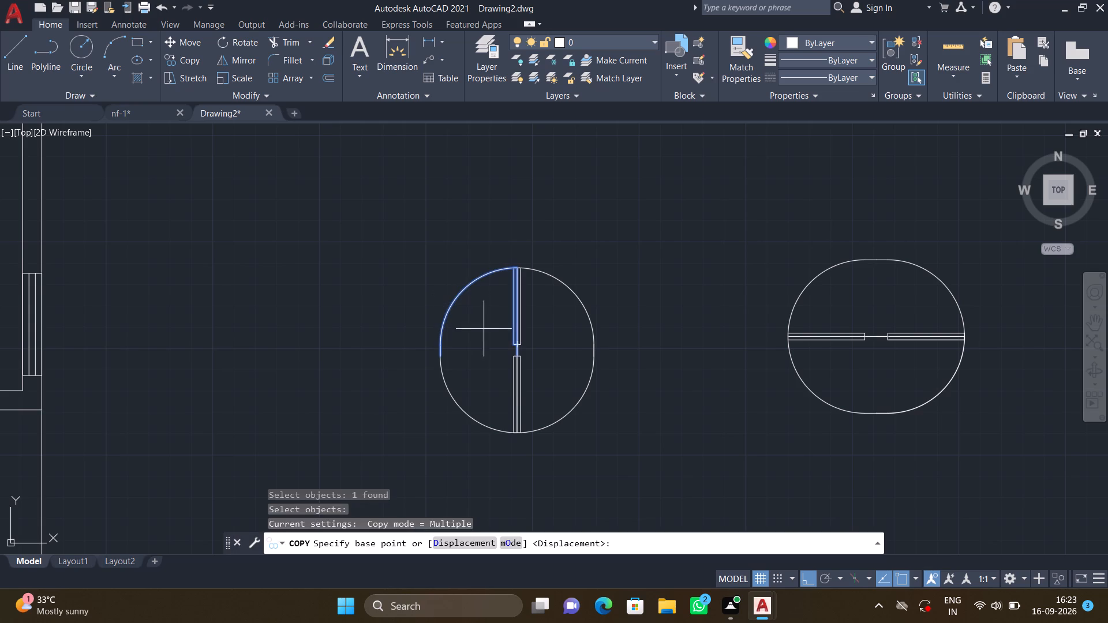
pyautogui.click(520, 350)
pyautogui.click(317, 407)
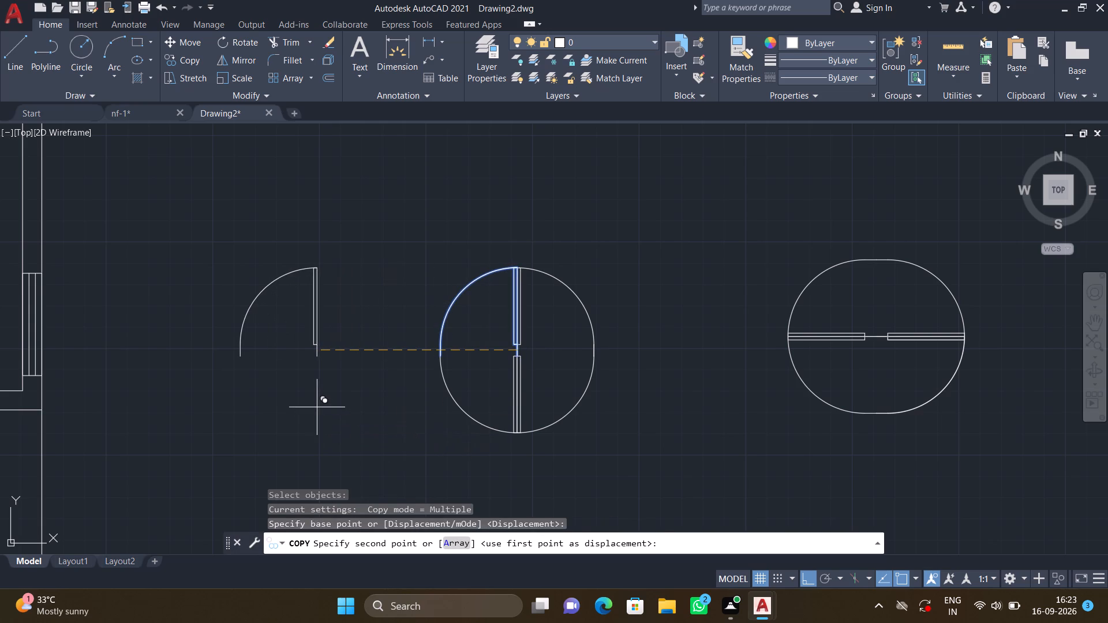
pyautogui.press('Return')
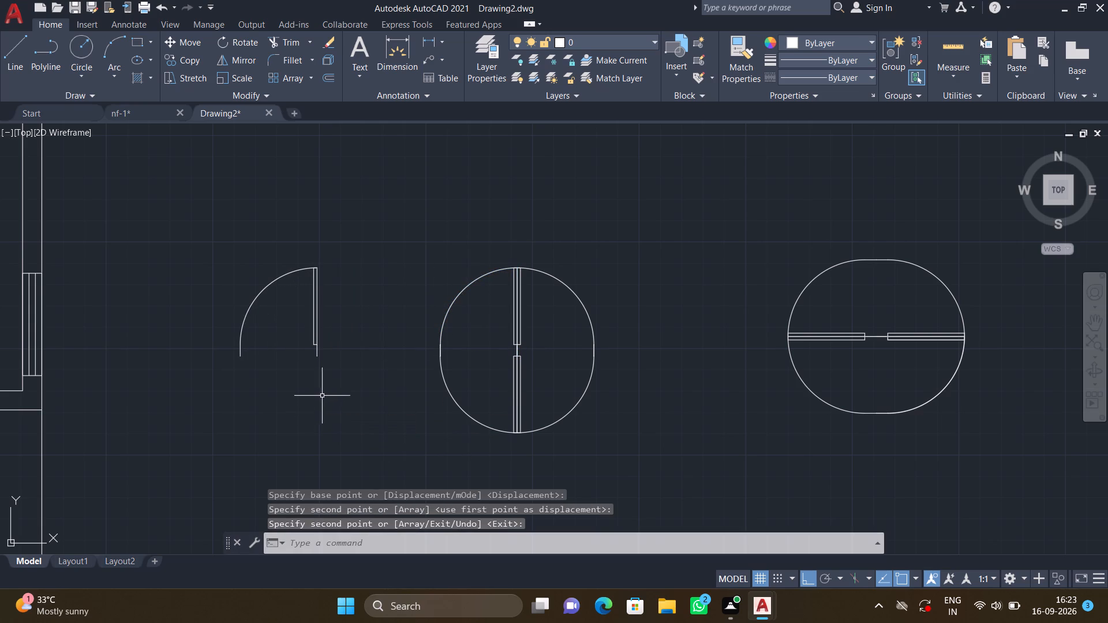